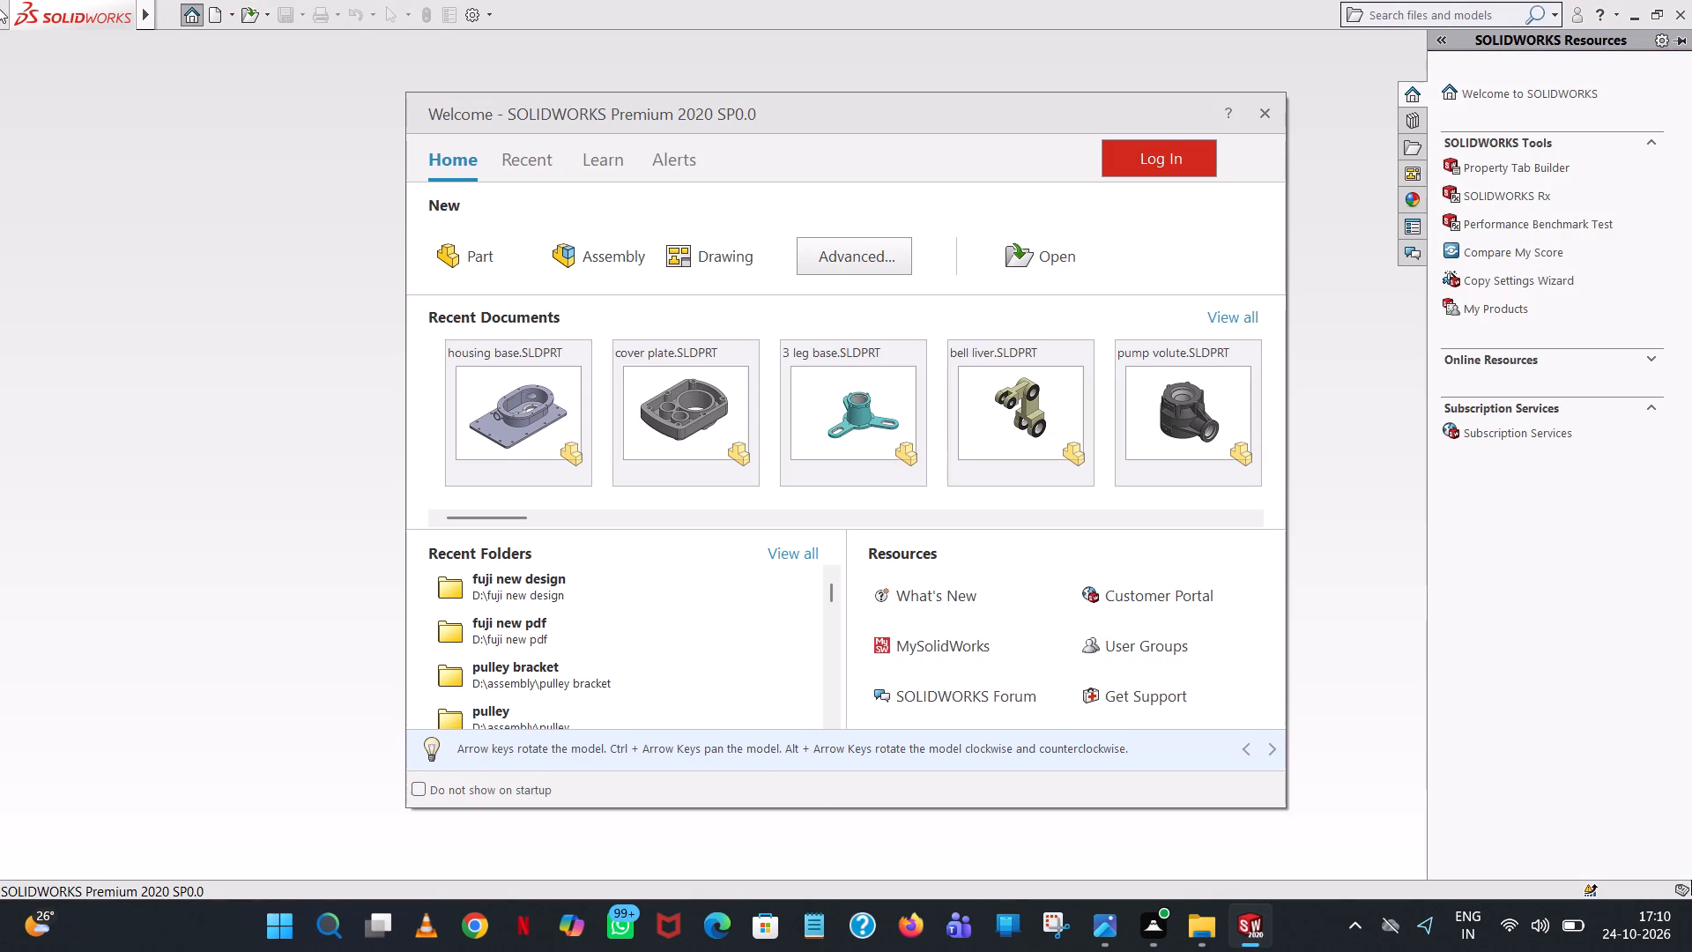
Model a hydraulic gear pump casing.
Create a new part document and start a sketch on the Top Plane.
{"action": "double_click", "coordinate": [500, 263]}
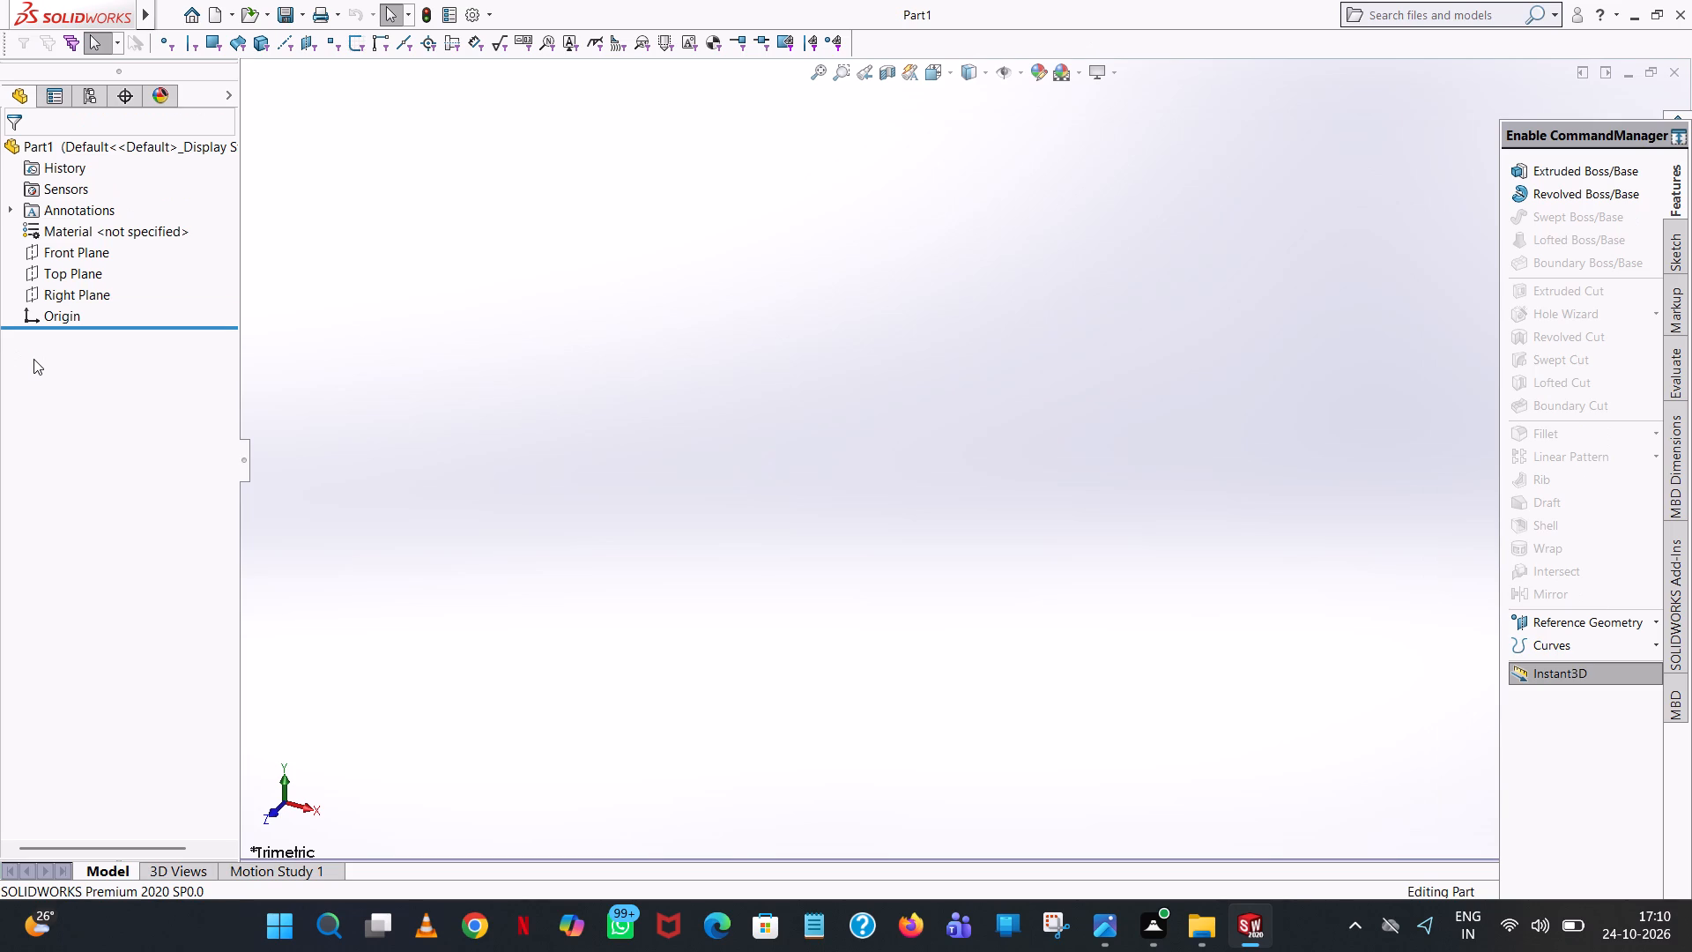
{"action": "left_click", "coordinate": [58, 277]}
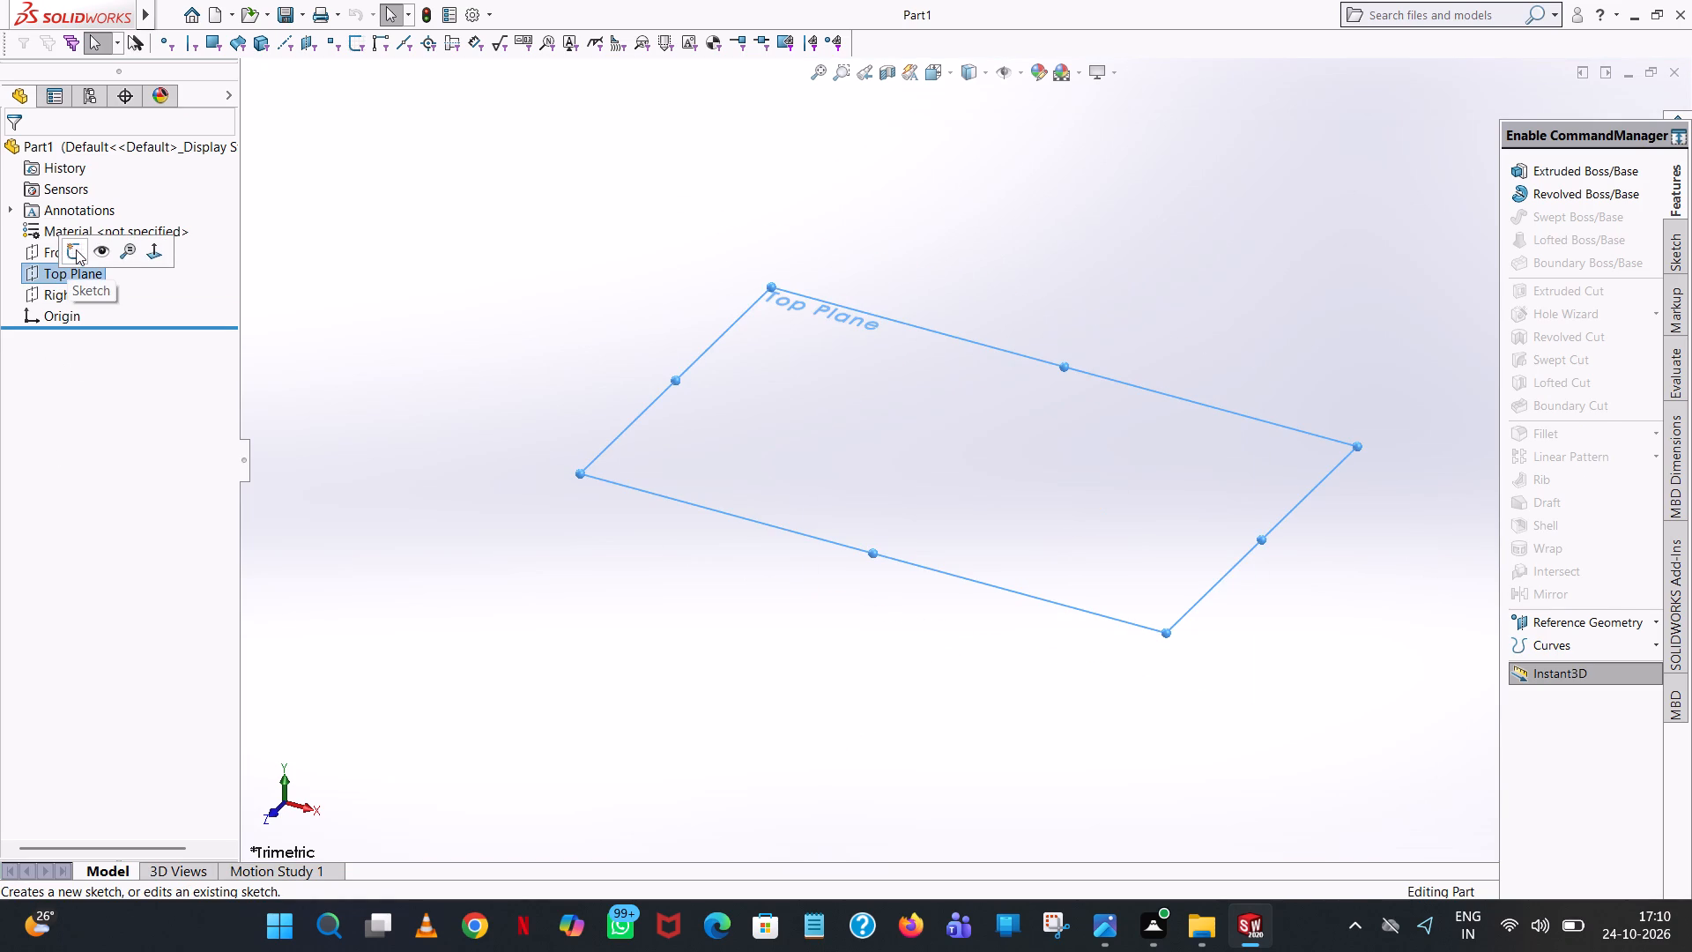
{"action": "left_click", "coordinate": [76, 249]}
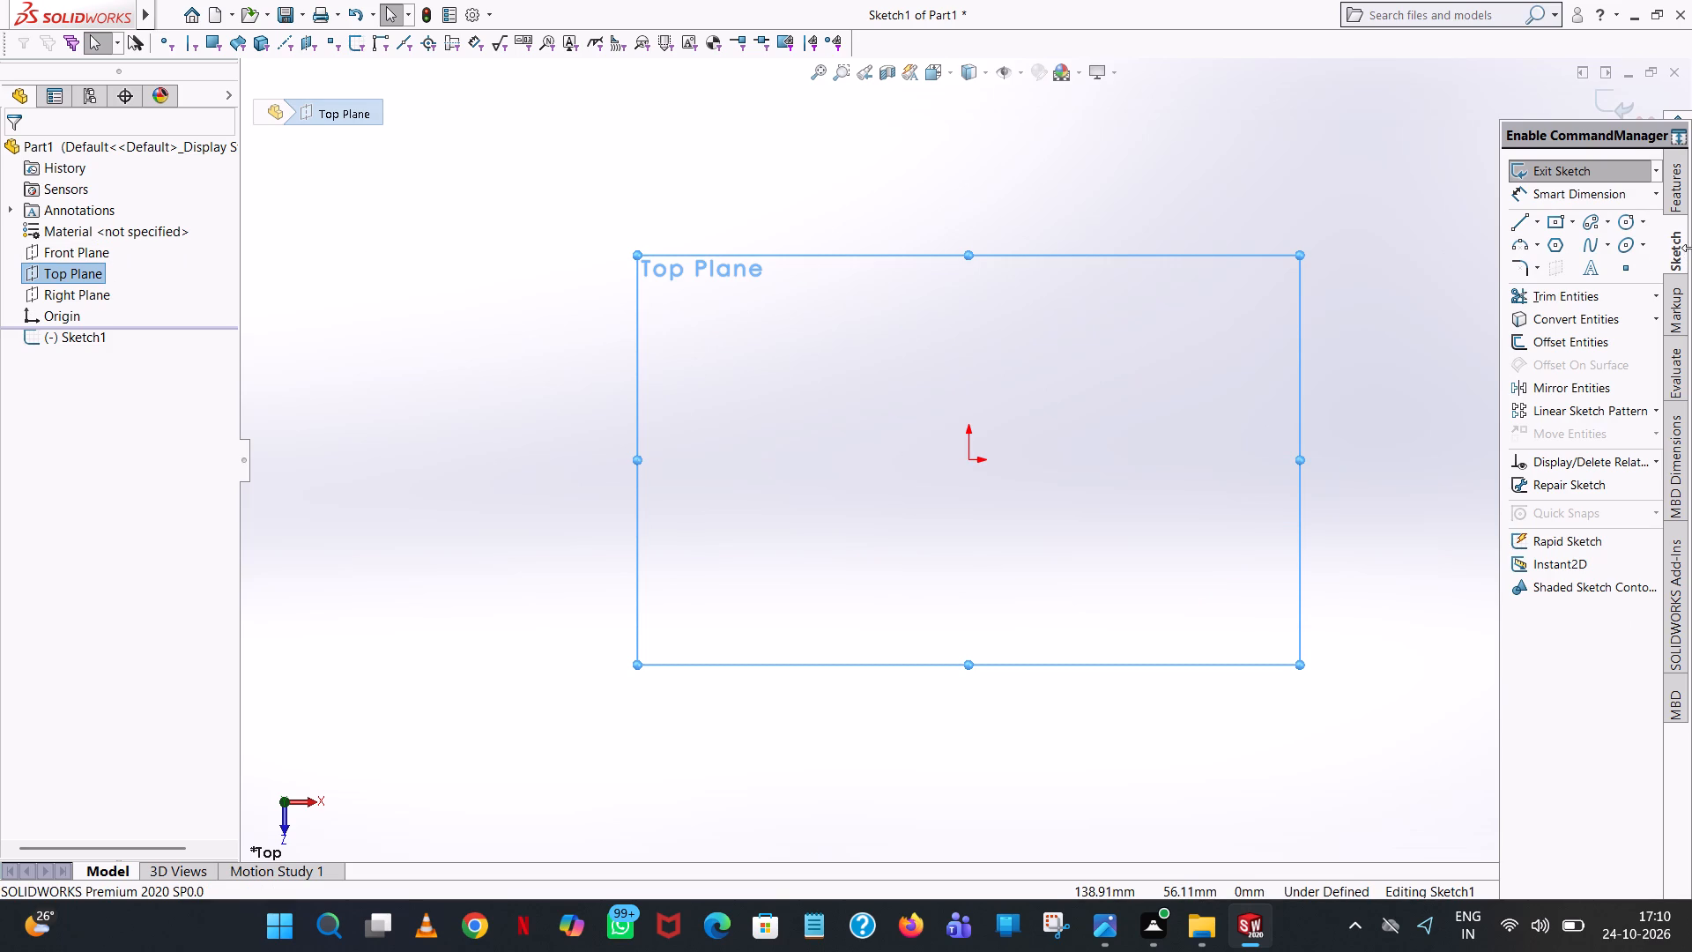
Sketch a circle centred on the origin with a radius of 30 mm.
{"action": "left_click", "coordinate": [1629, 226]}
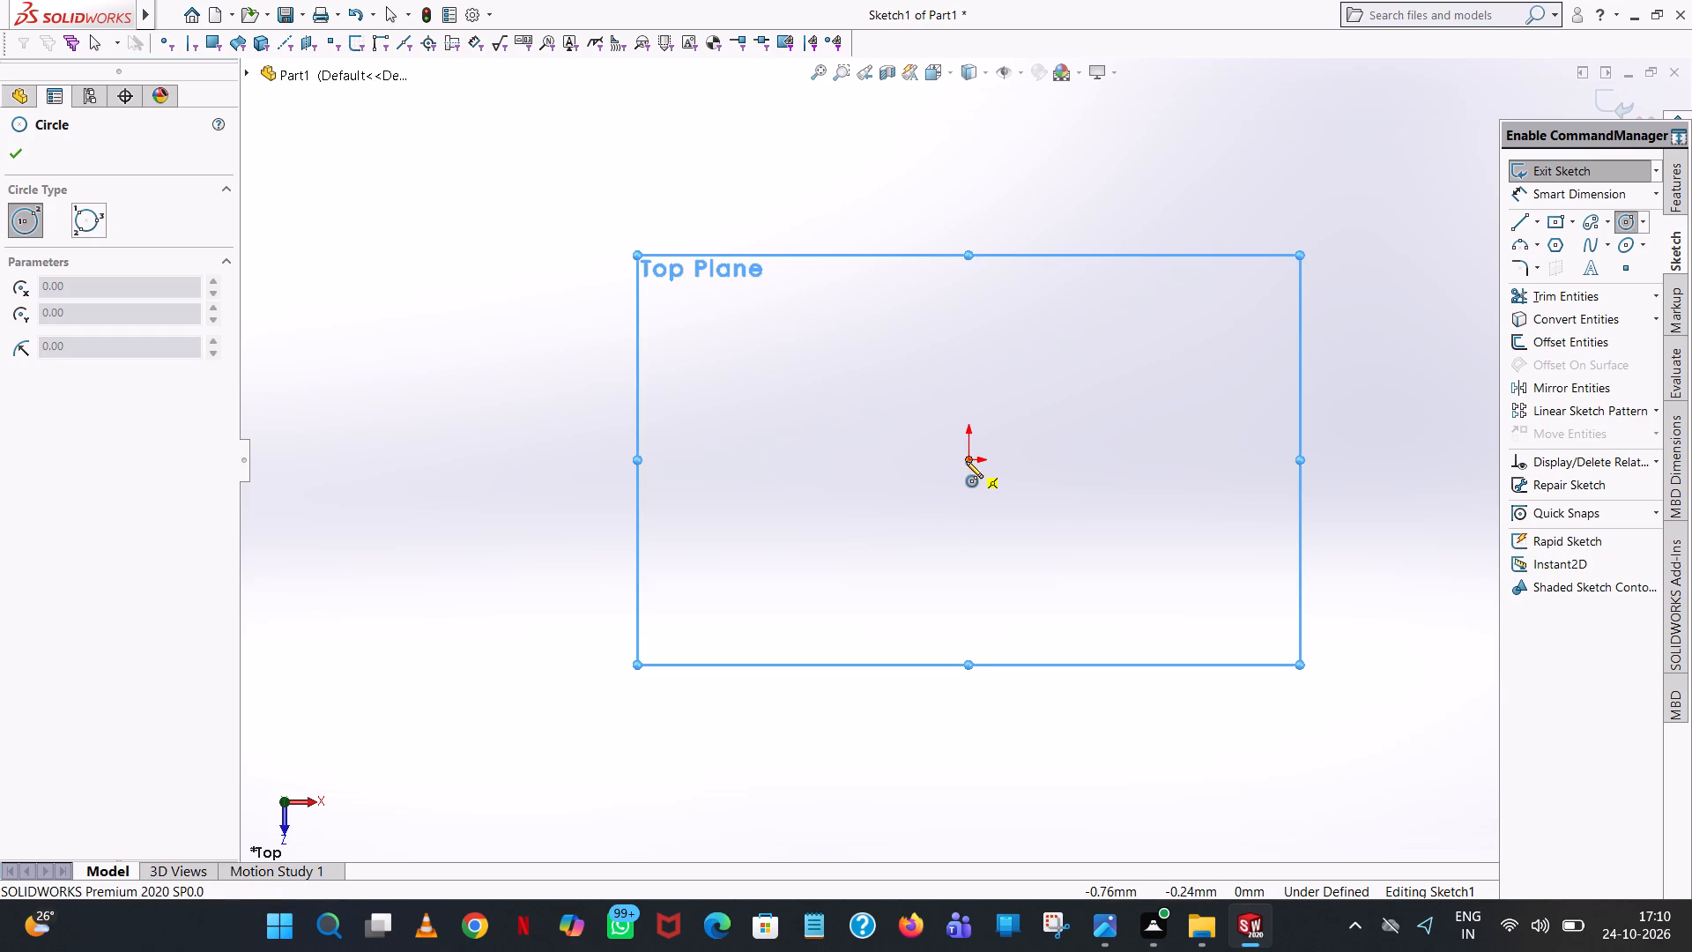
{"action": "left_click", "coordinate": [966, 461]}
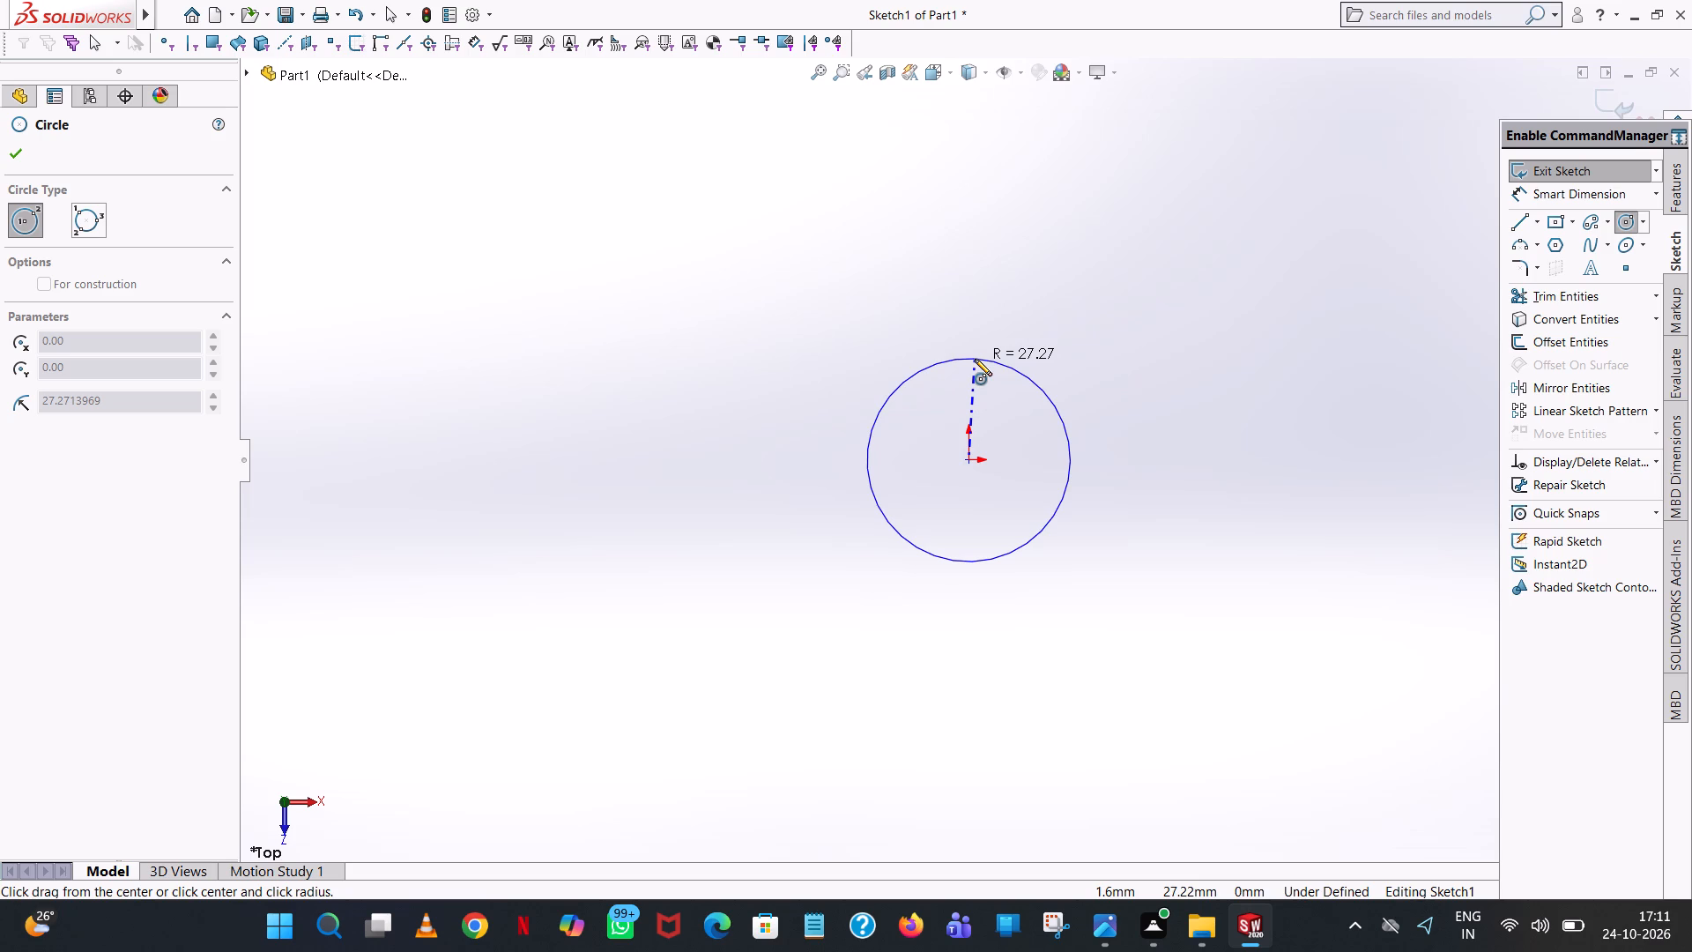
{"action": "left_click", "coordinate": [975, 359]}
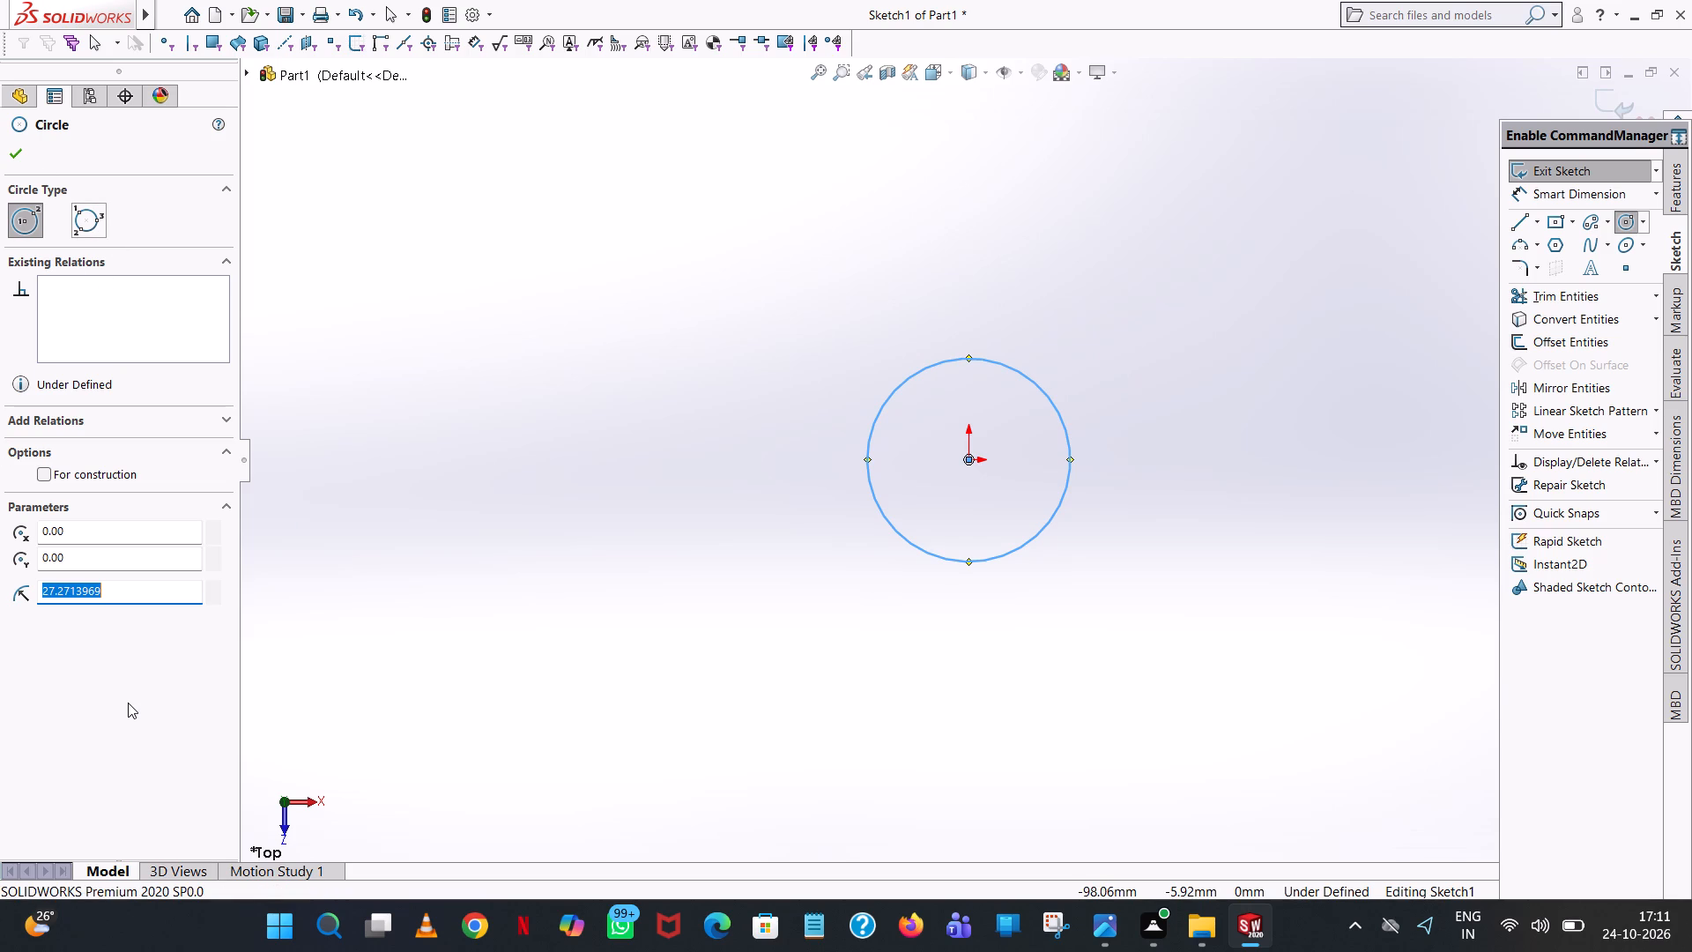
{"action": "type", "text": "30"}
{"action": "key", "text": "Return"}
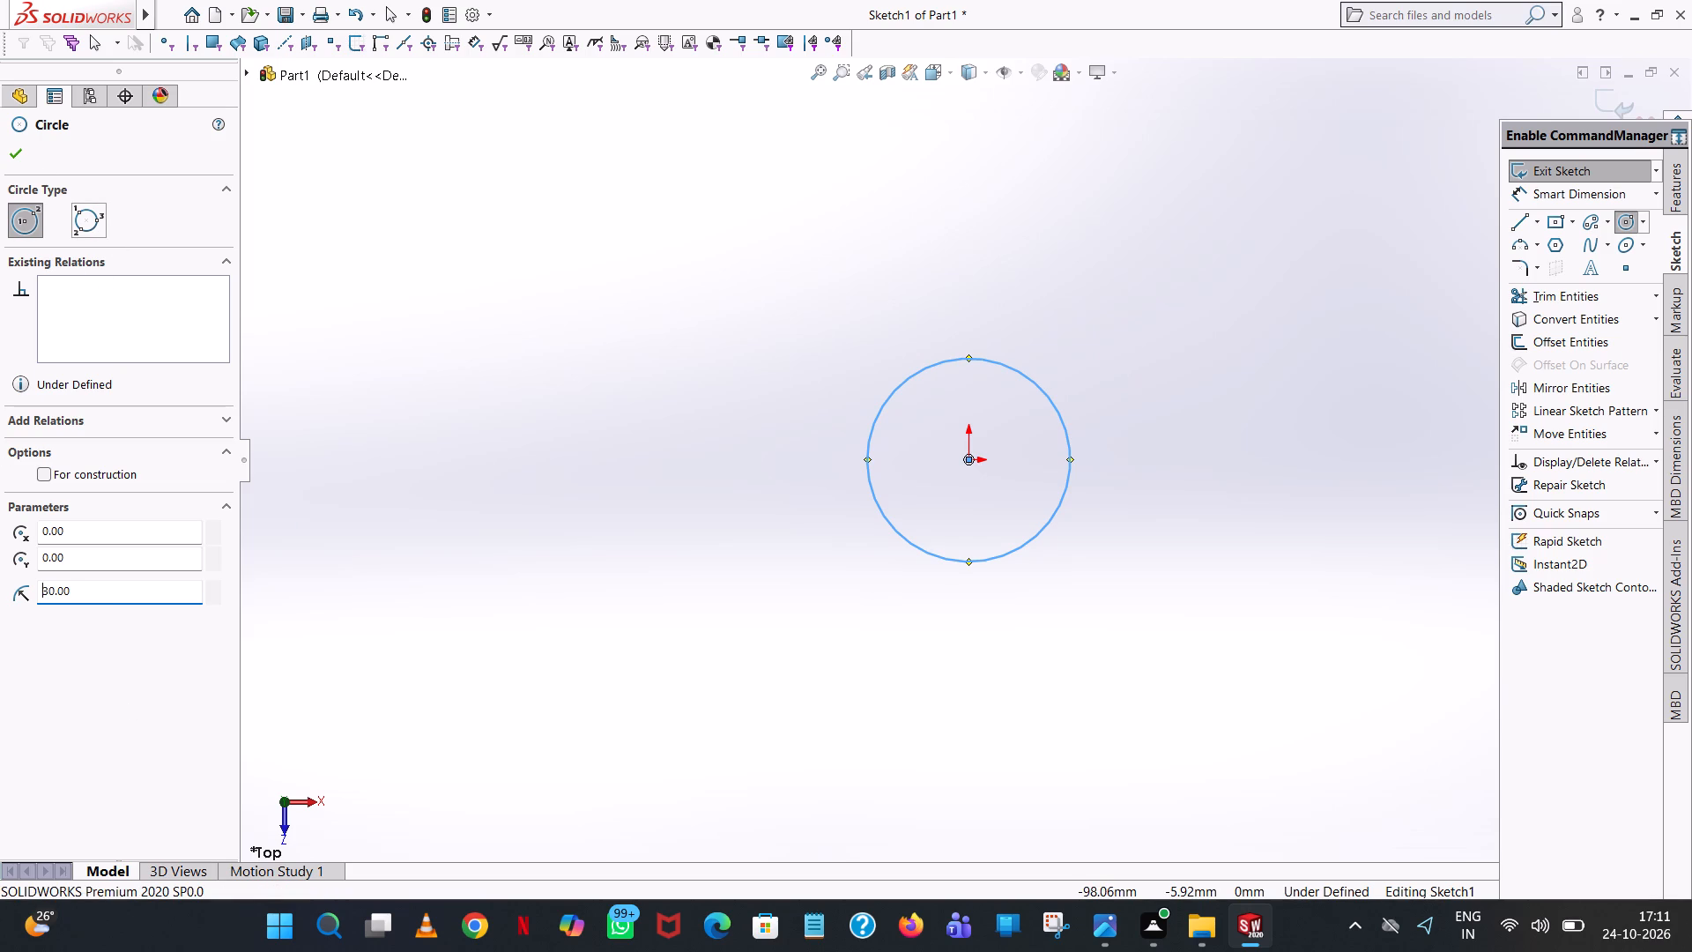
{"action": "left_click", "coordinate": [977, 271]}
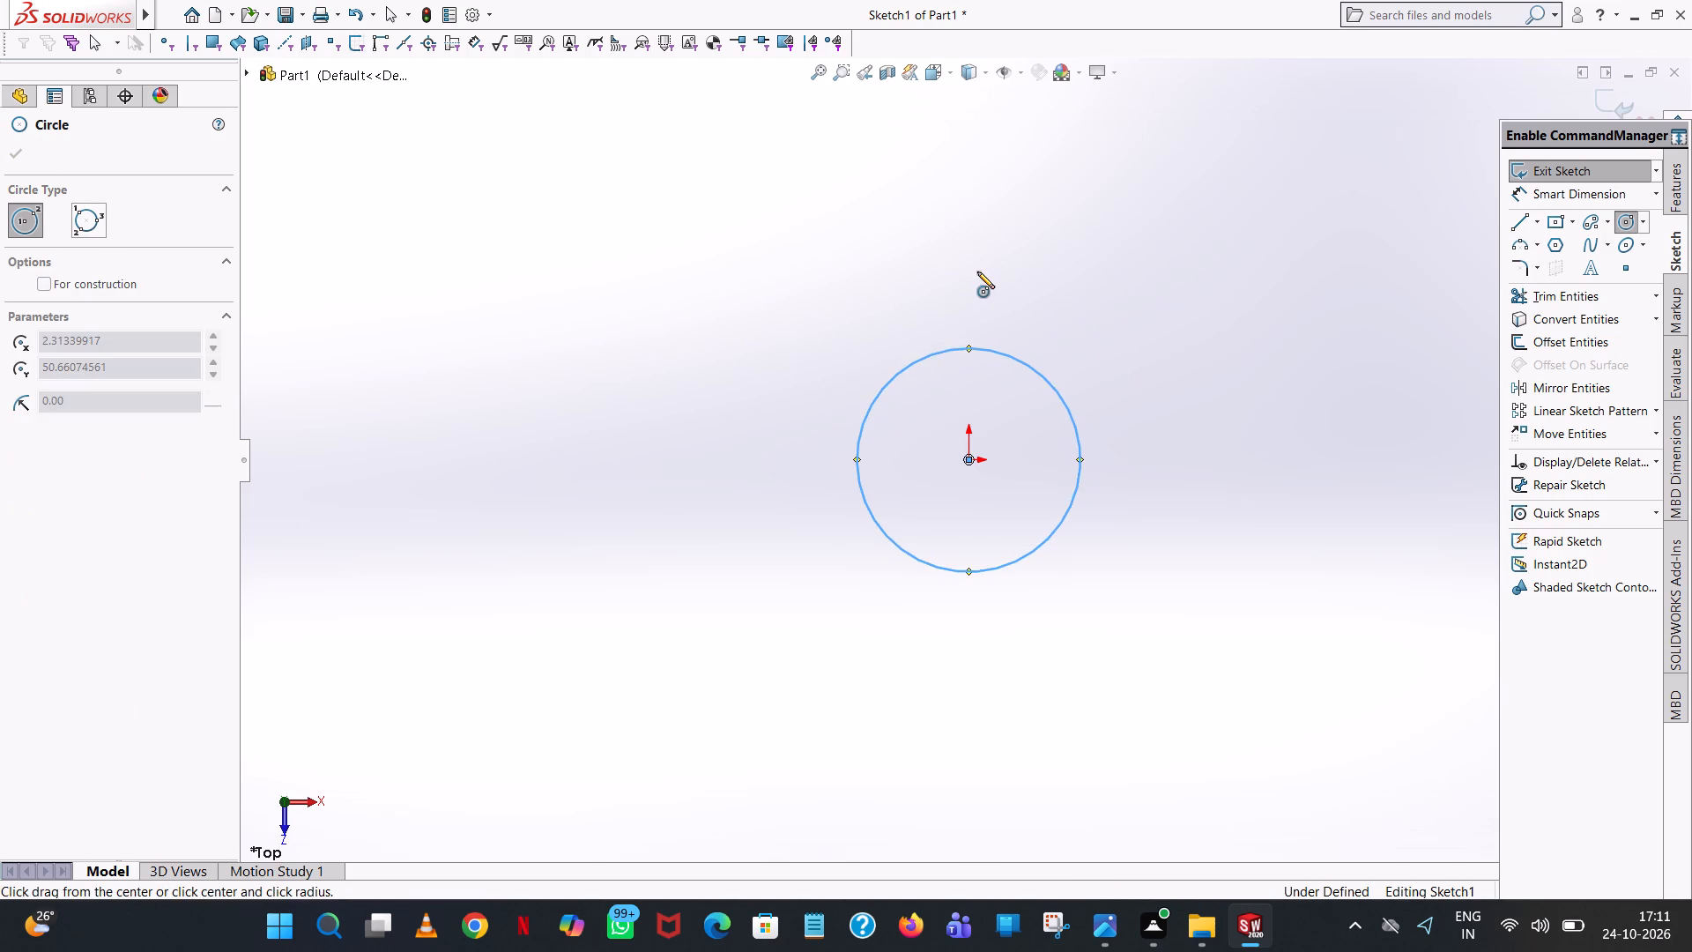
{"action": "right_click", "coordinate": [977, 271]}
{"action": "left_click", "coordinate": [1058, 286]}
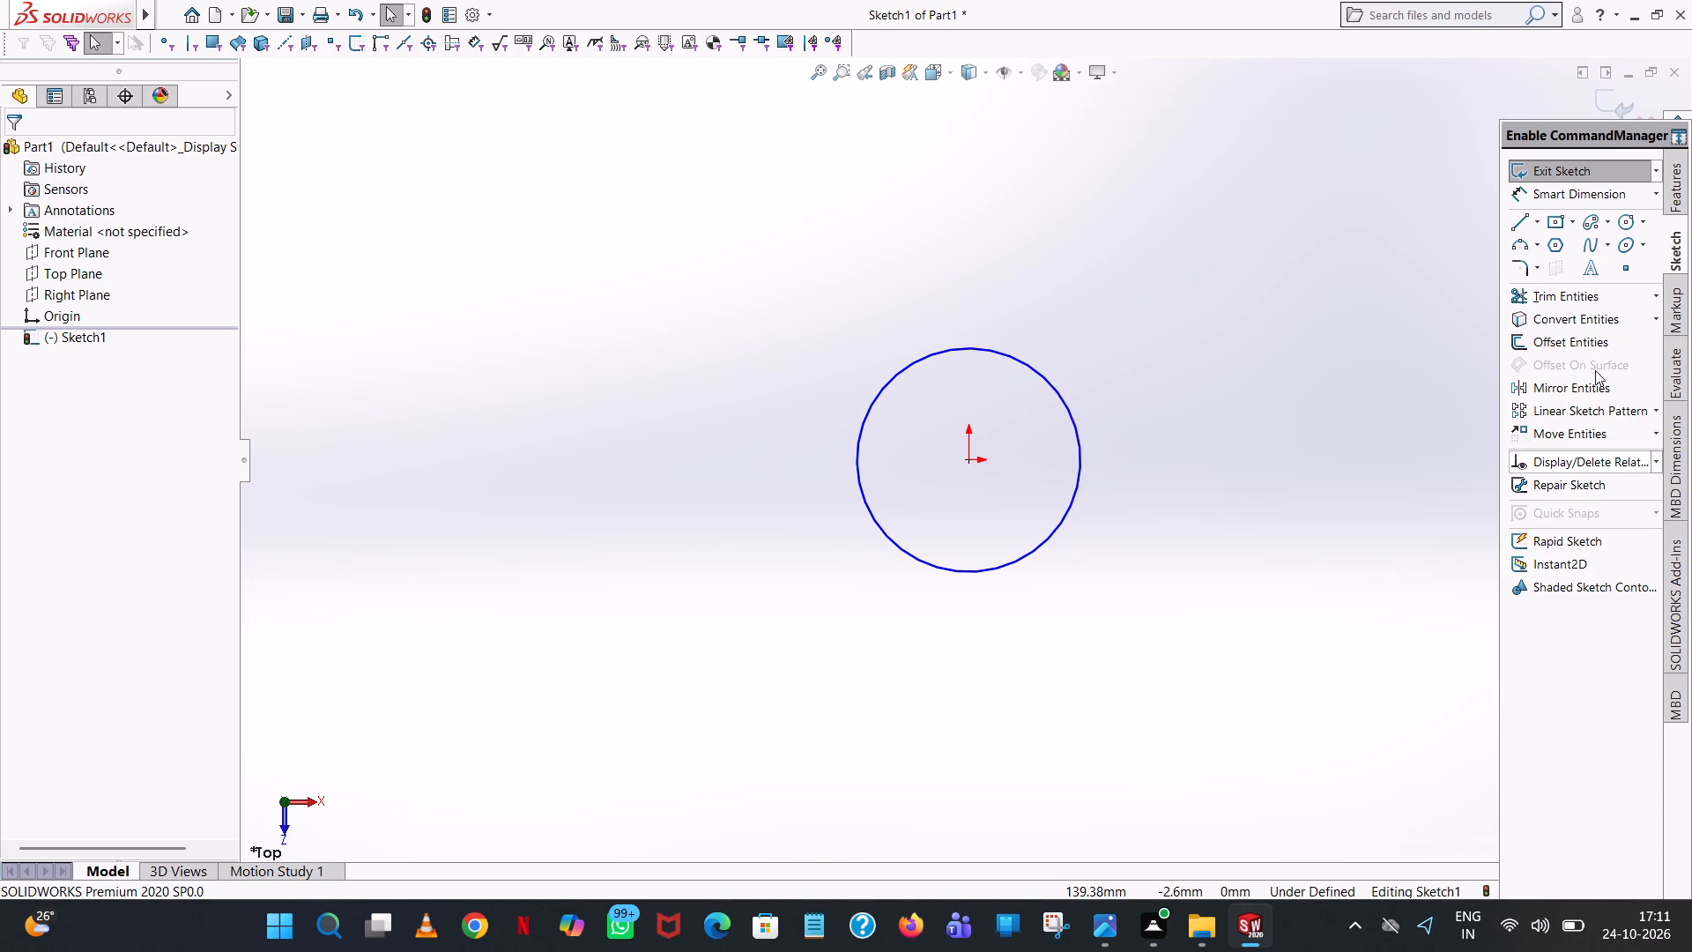
Add a diameter dimension to the circle with Smart Dimension, keeping its drawn size.
{"action": "left_click", "coordinate": [1593, 195]}
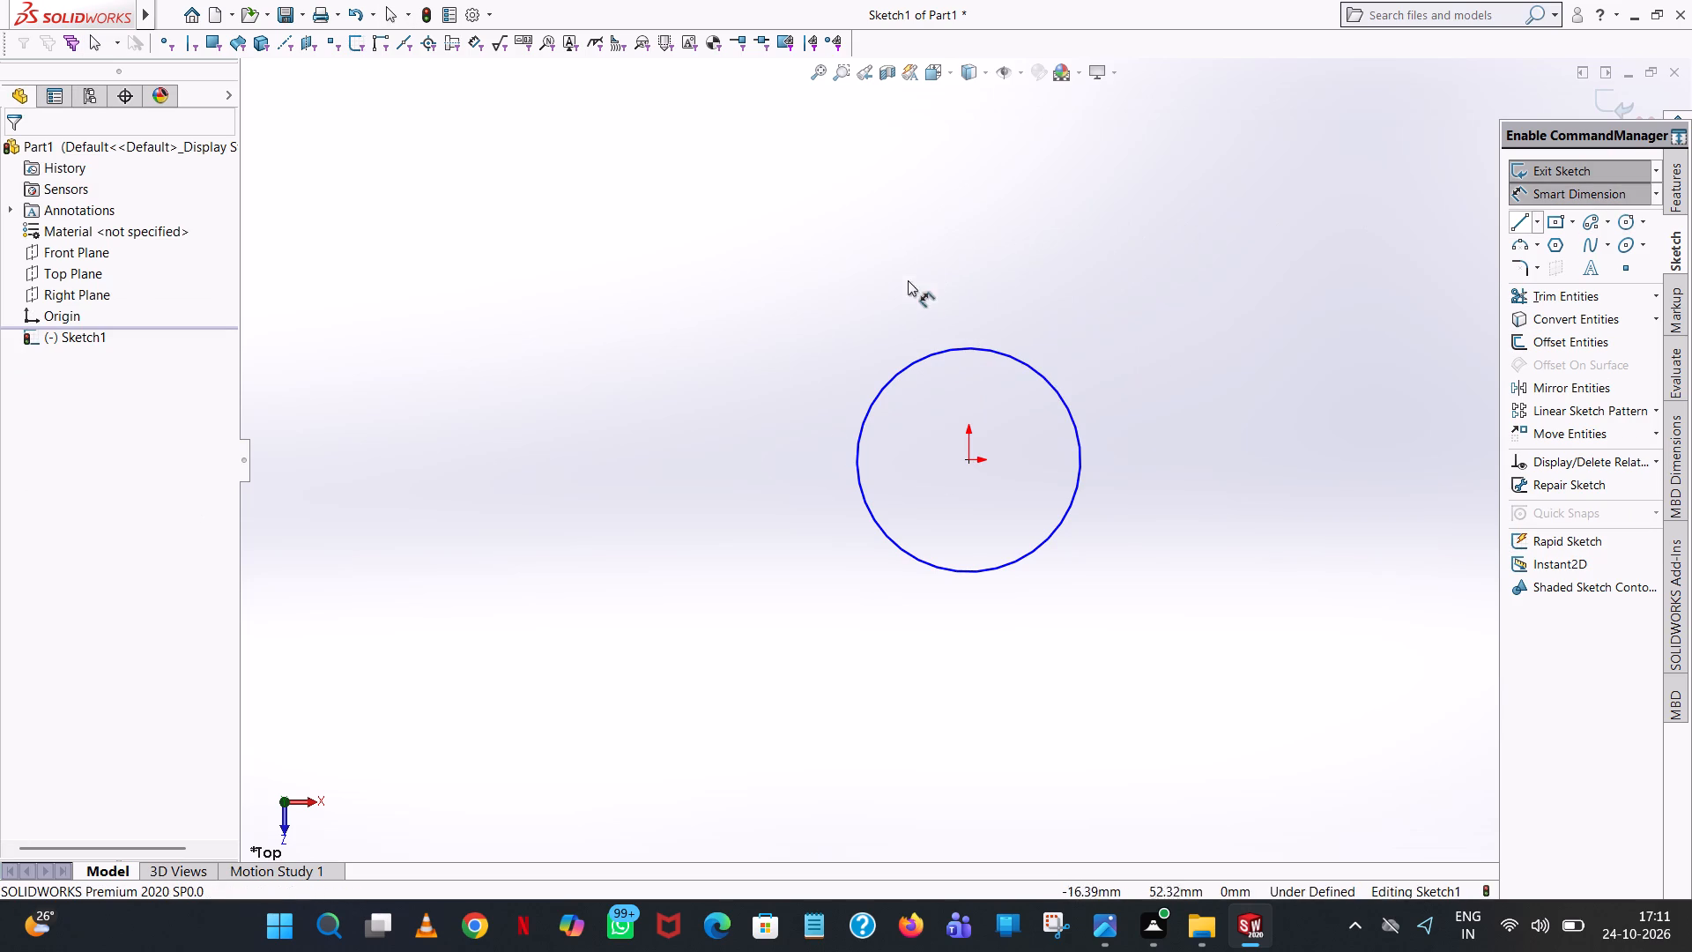
{"action": "left_click", "coordinate": [945, 350]}
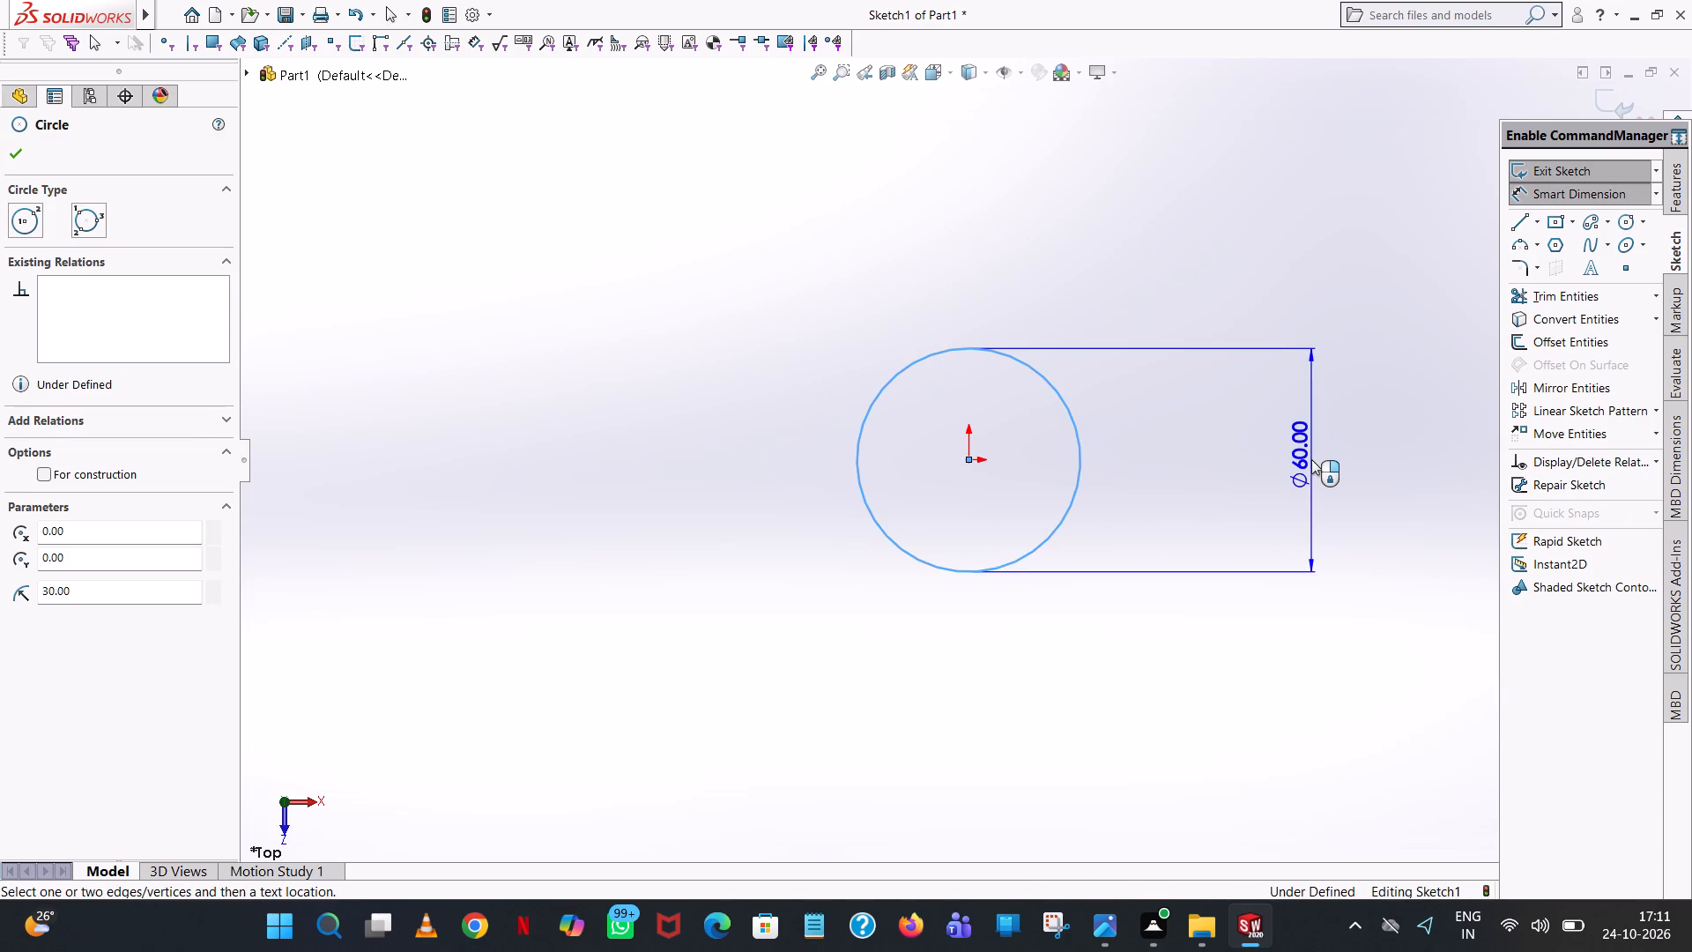
{"action": "left_click", "coordinate": [1311, 459]}
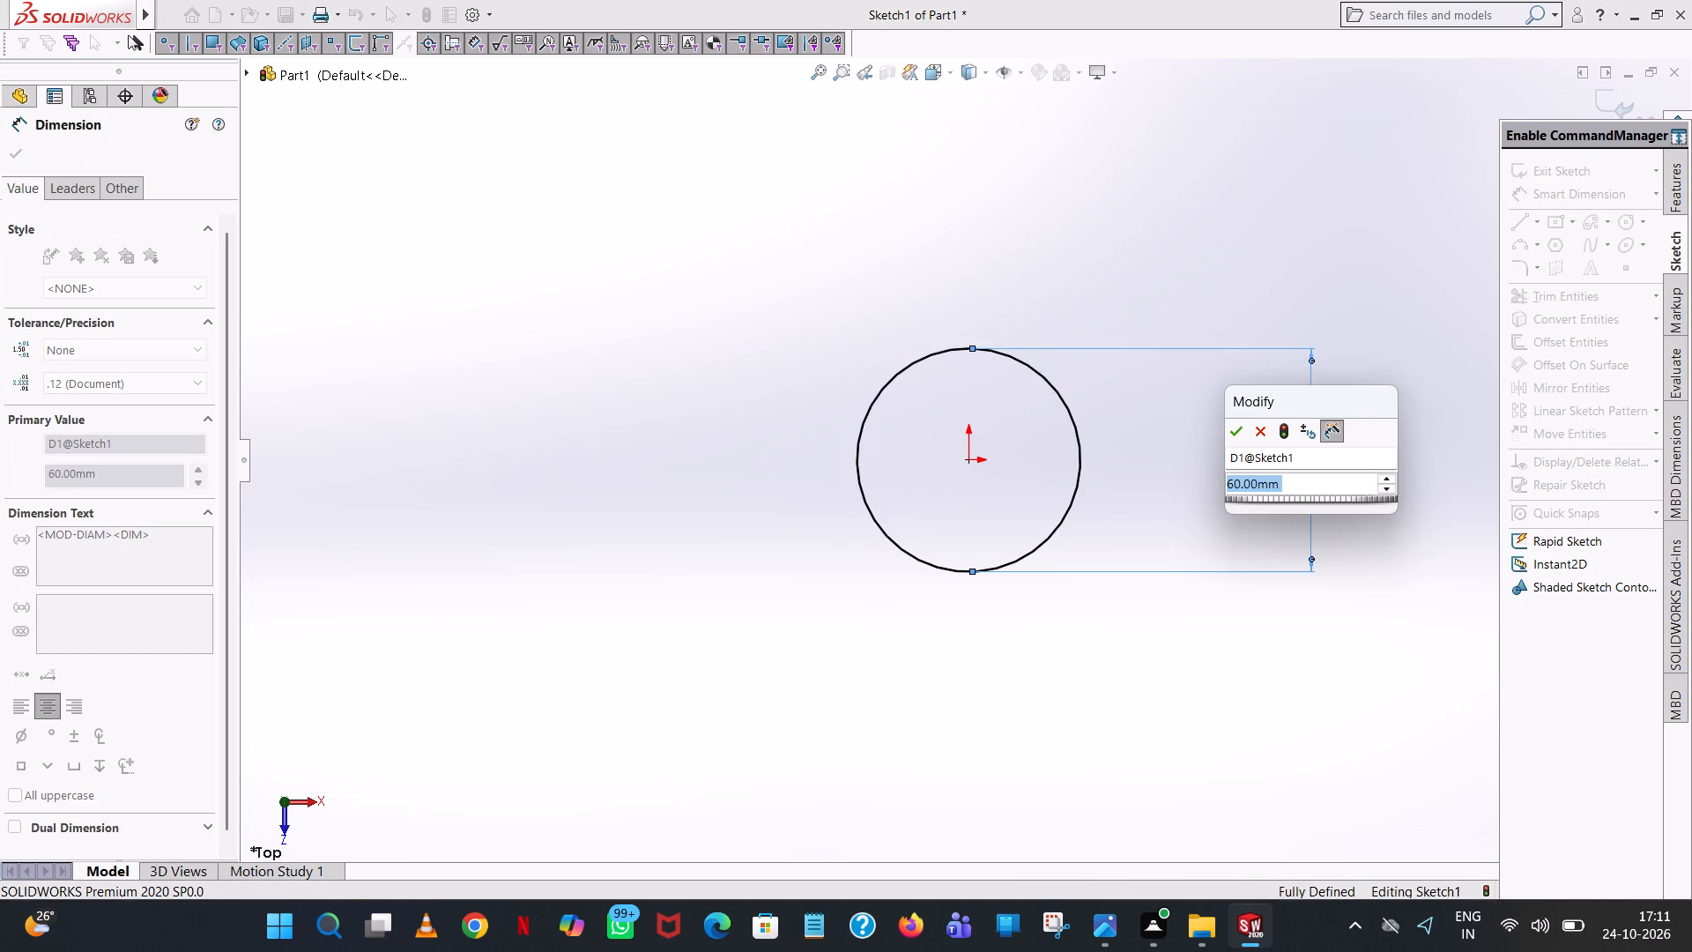
{"action": "left_click", "coordinate": [1227, 429]}
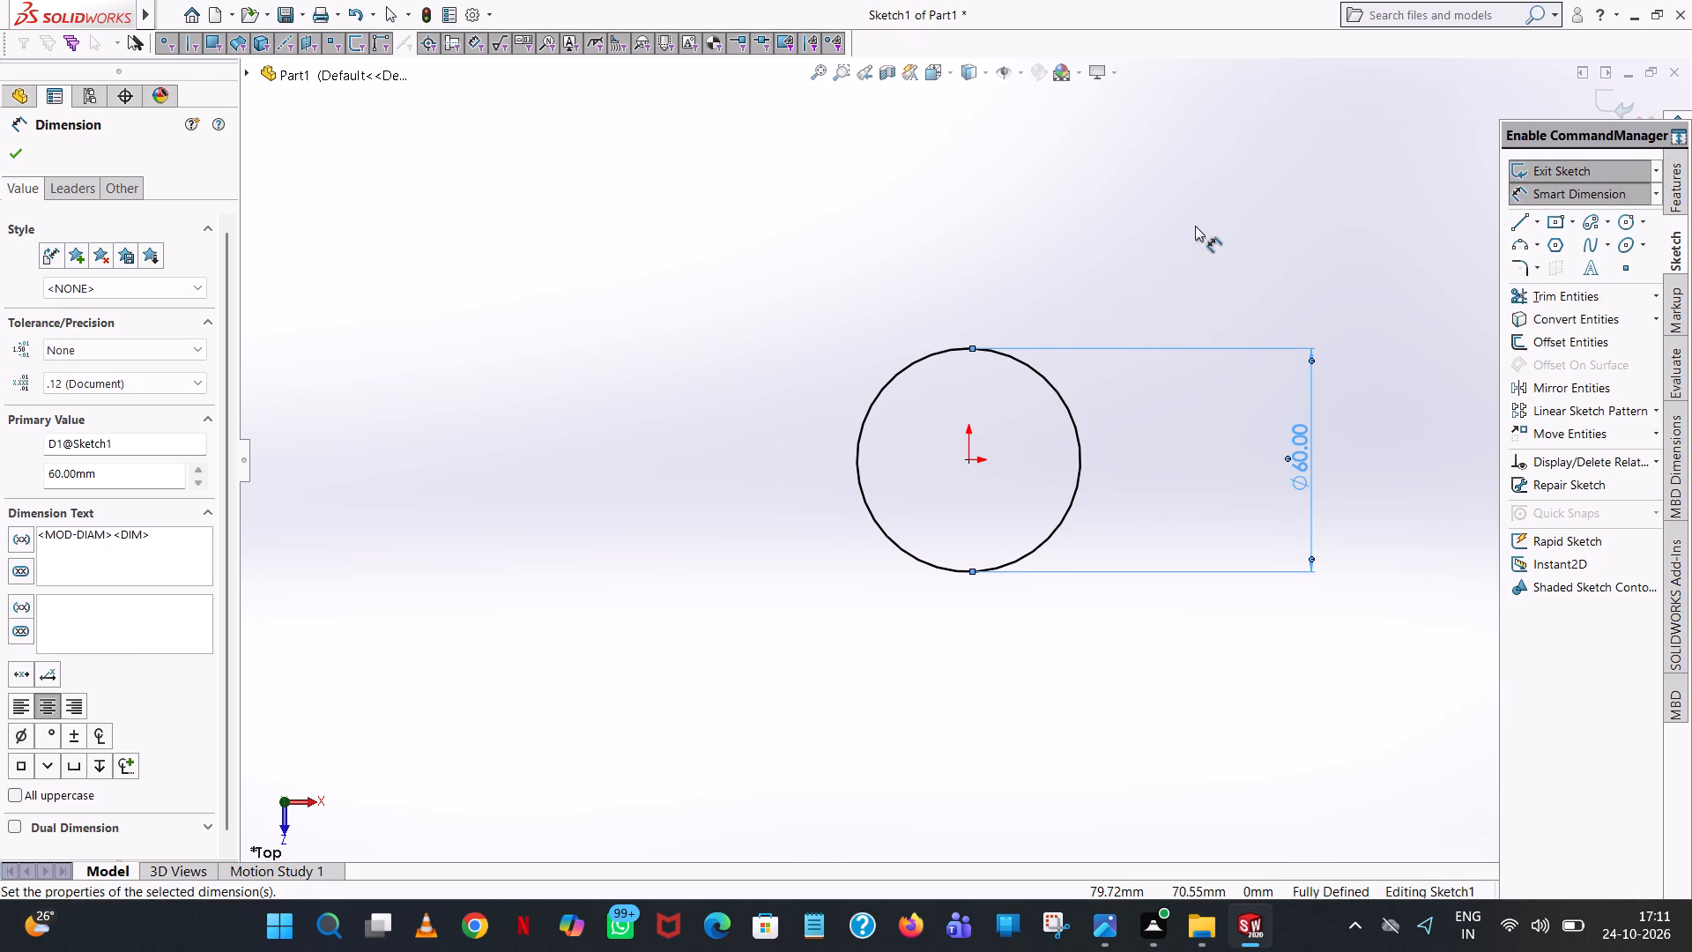
{"action": "left_click", "coordinate": [1187, 227]}
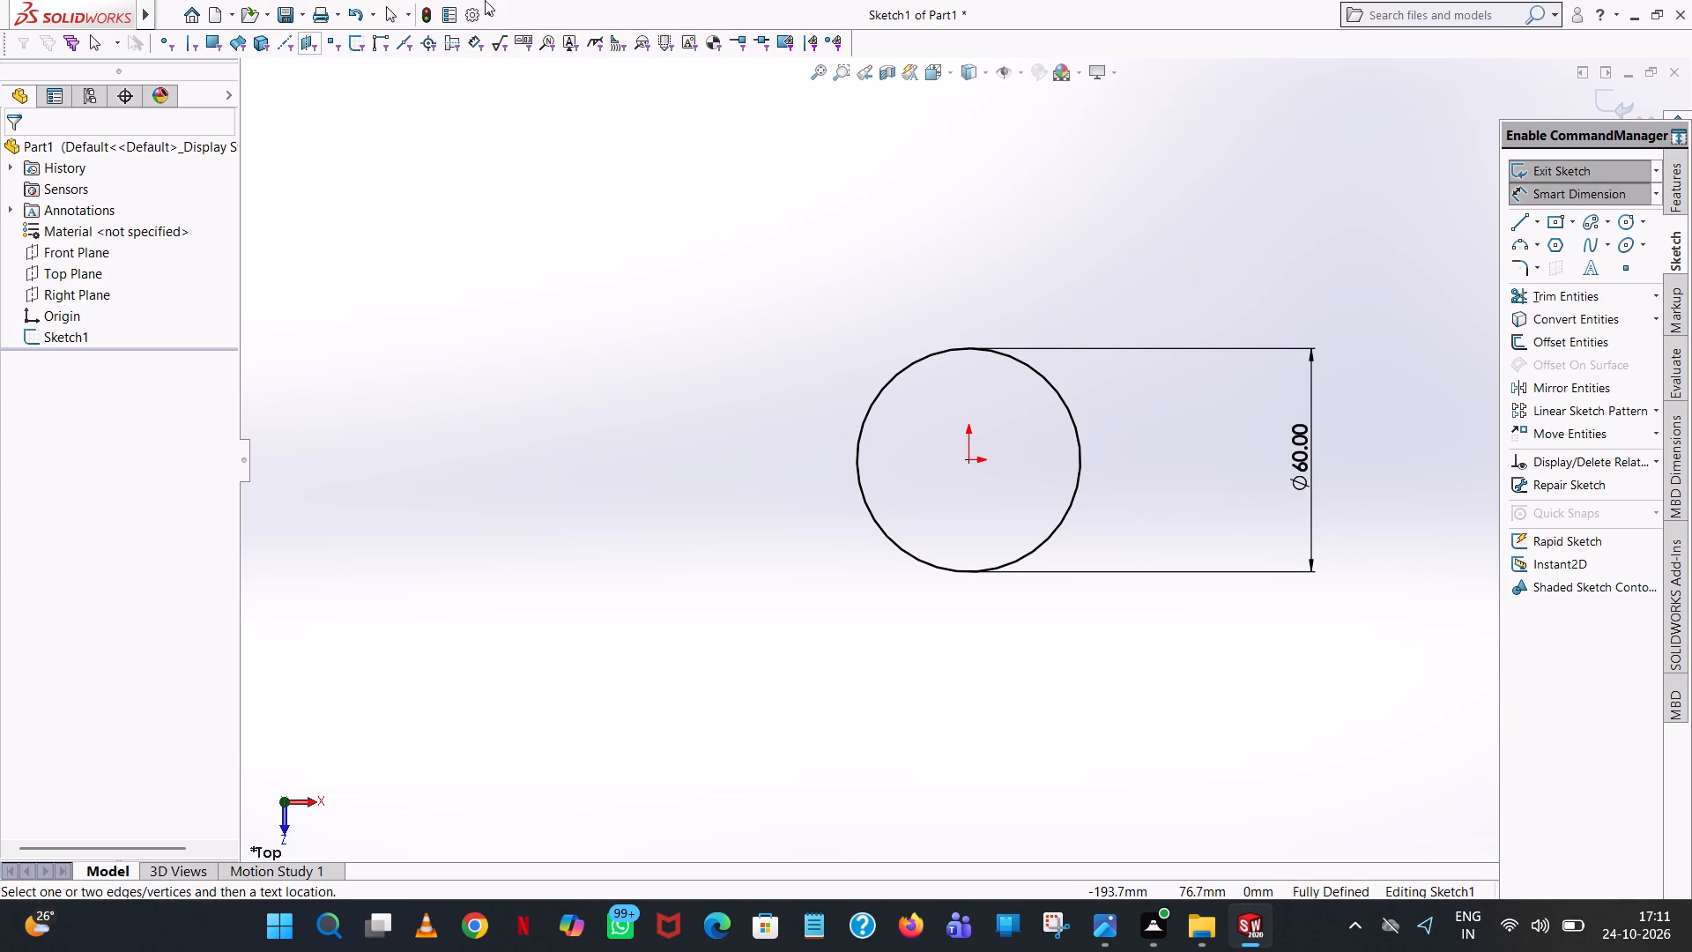
Extrude the circle as a blind boss 15 mm deep.
{"action": "left_click", "coordinate": [1671, 179]}
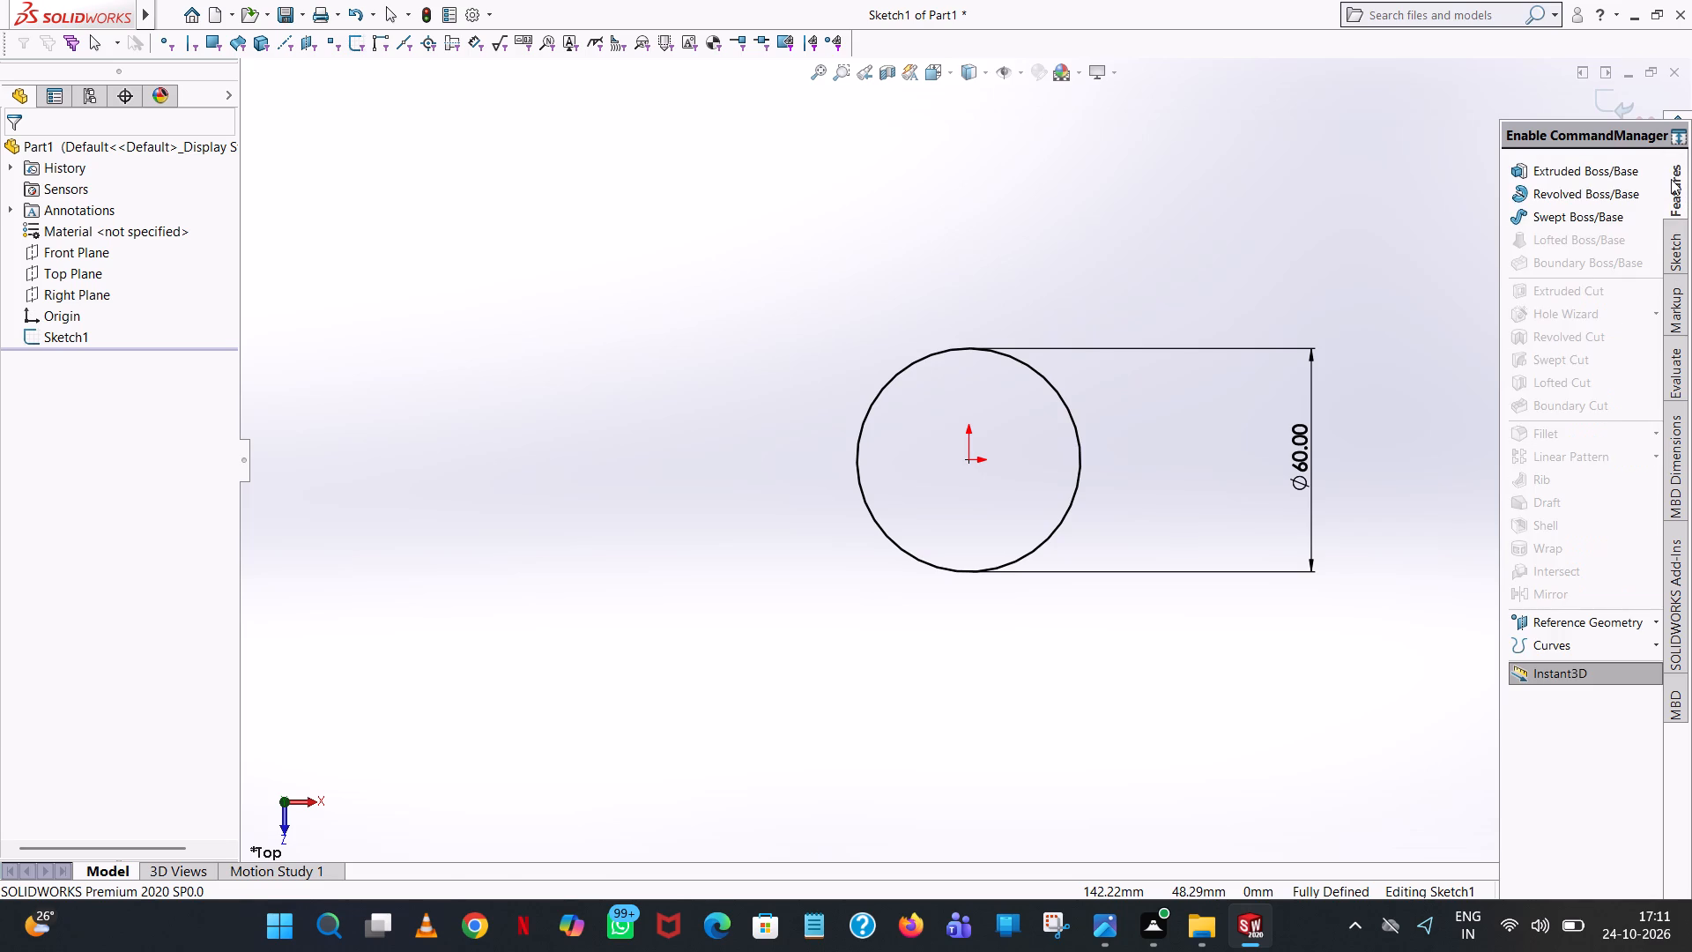
{"action": "left_click", "coordinate": [1638, 169]}
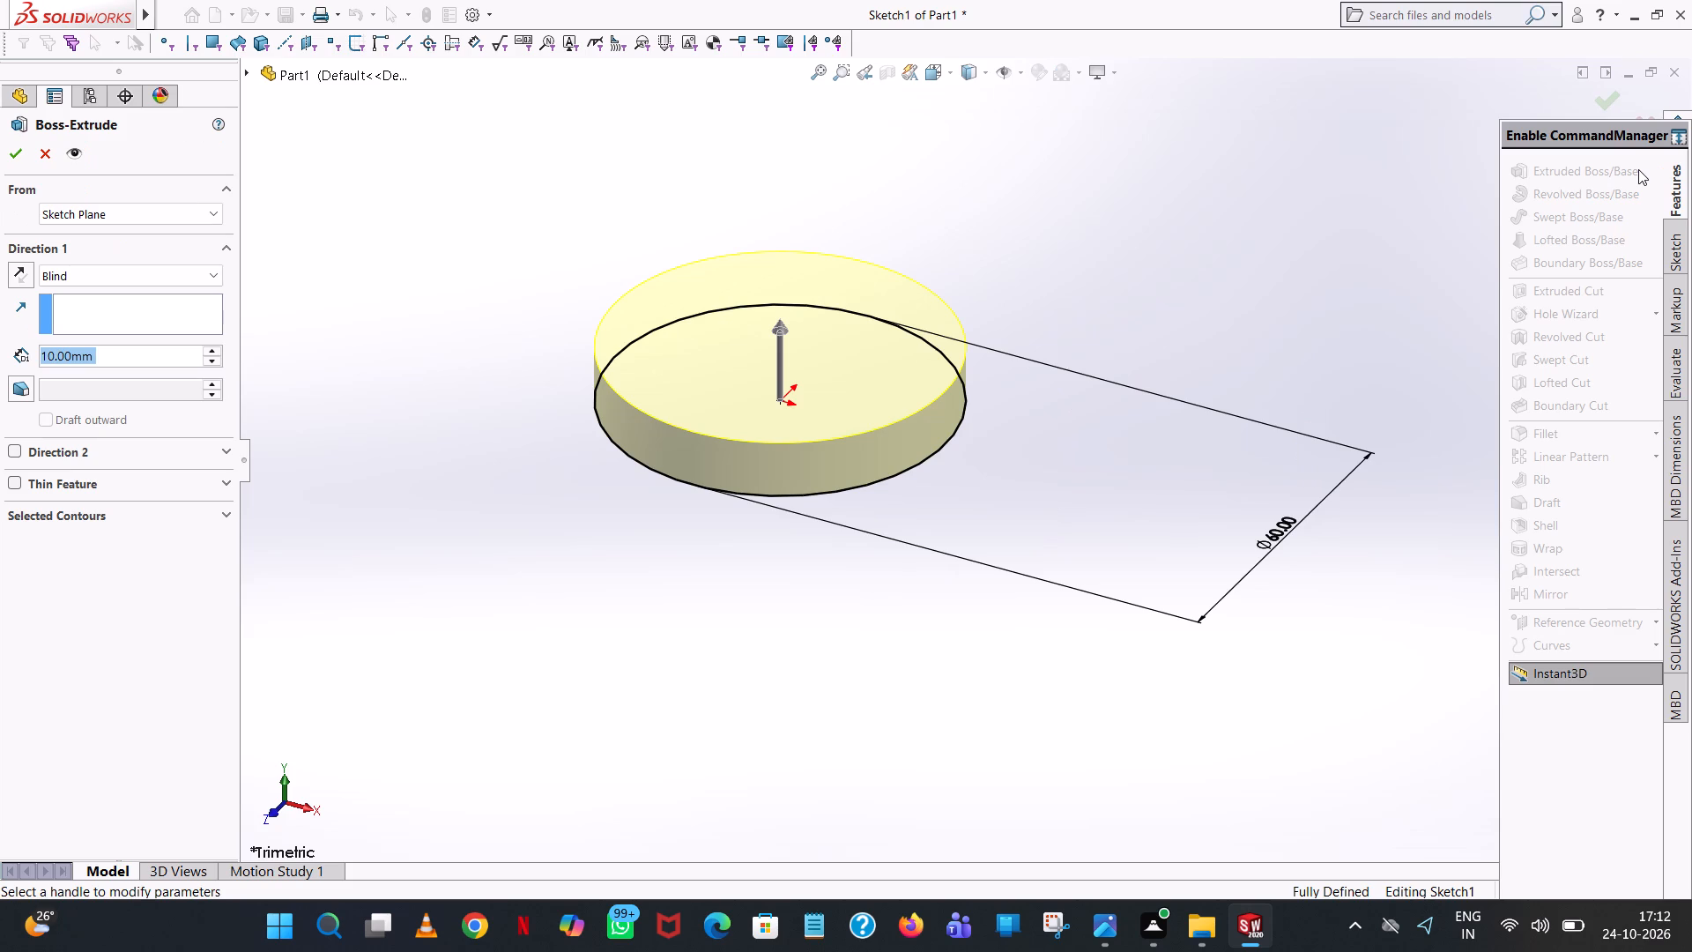
{"action": "type", "text": "15"}
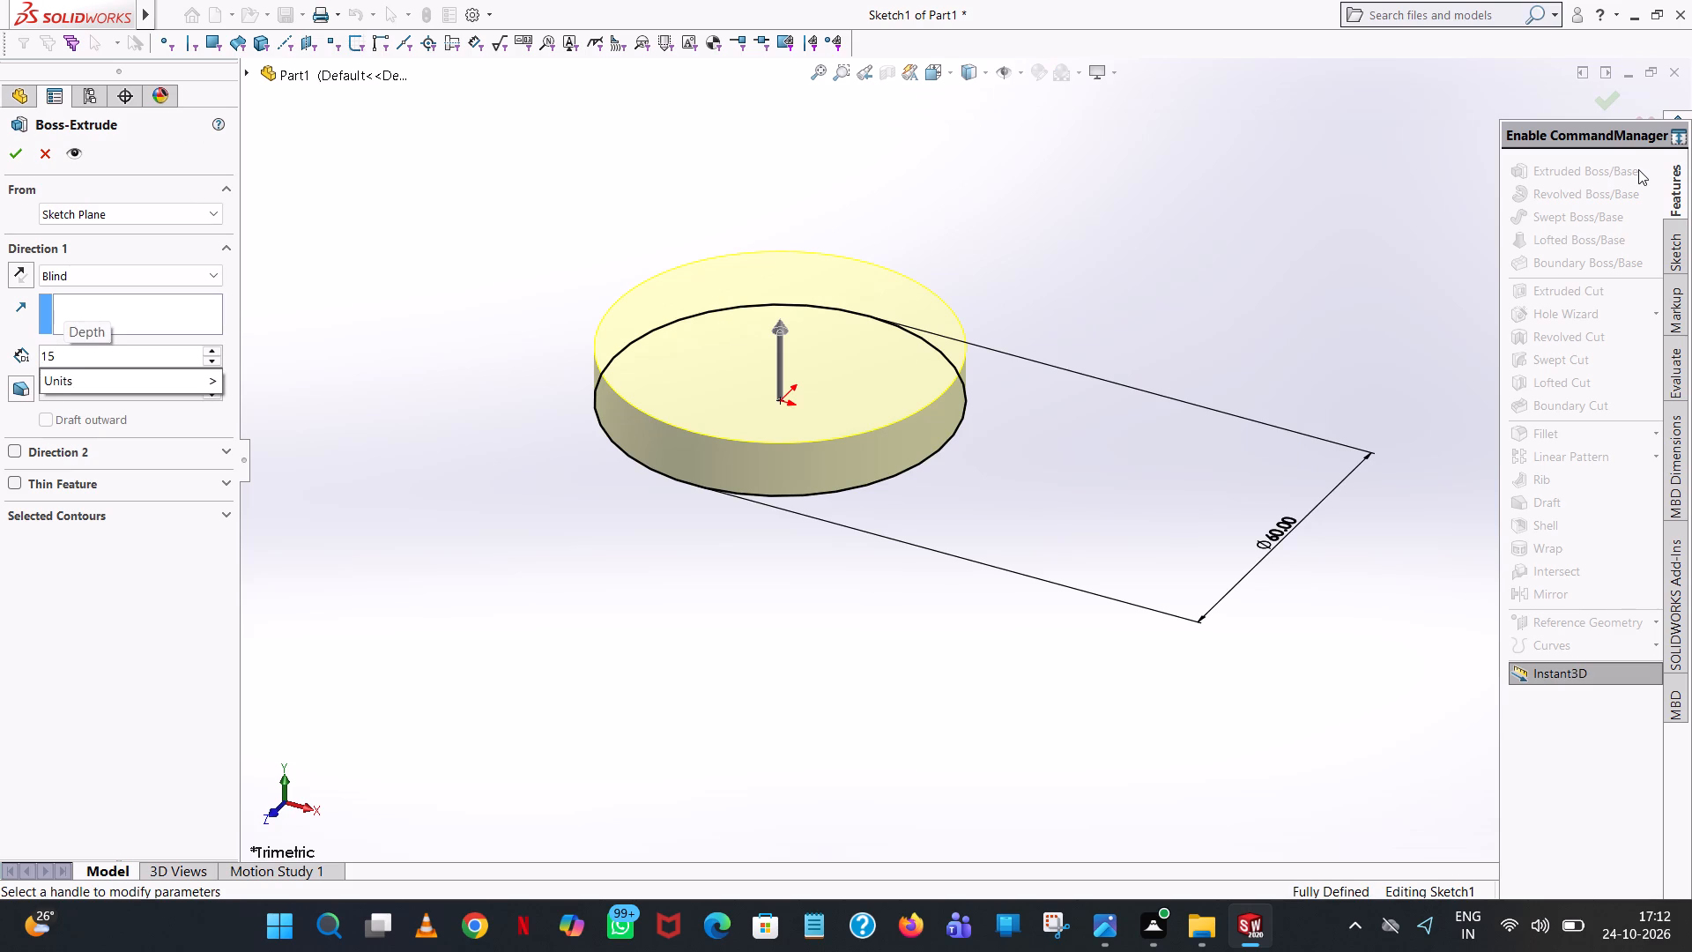
{"action": "key", "text": "Return"}
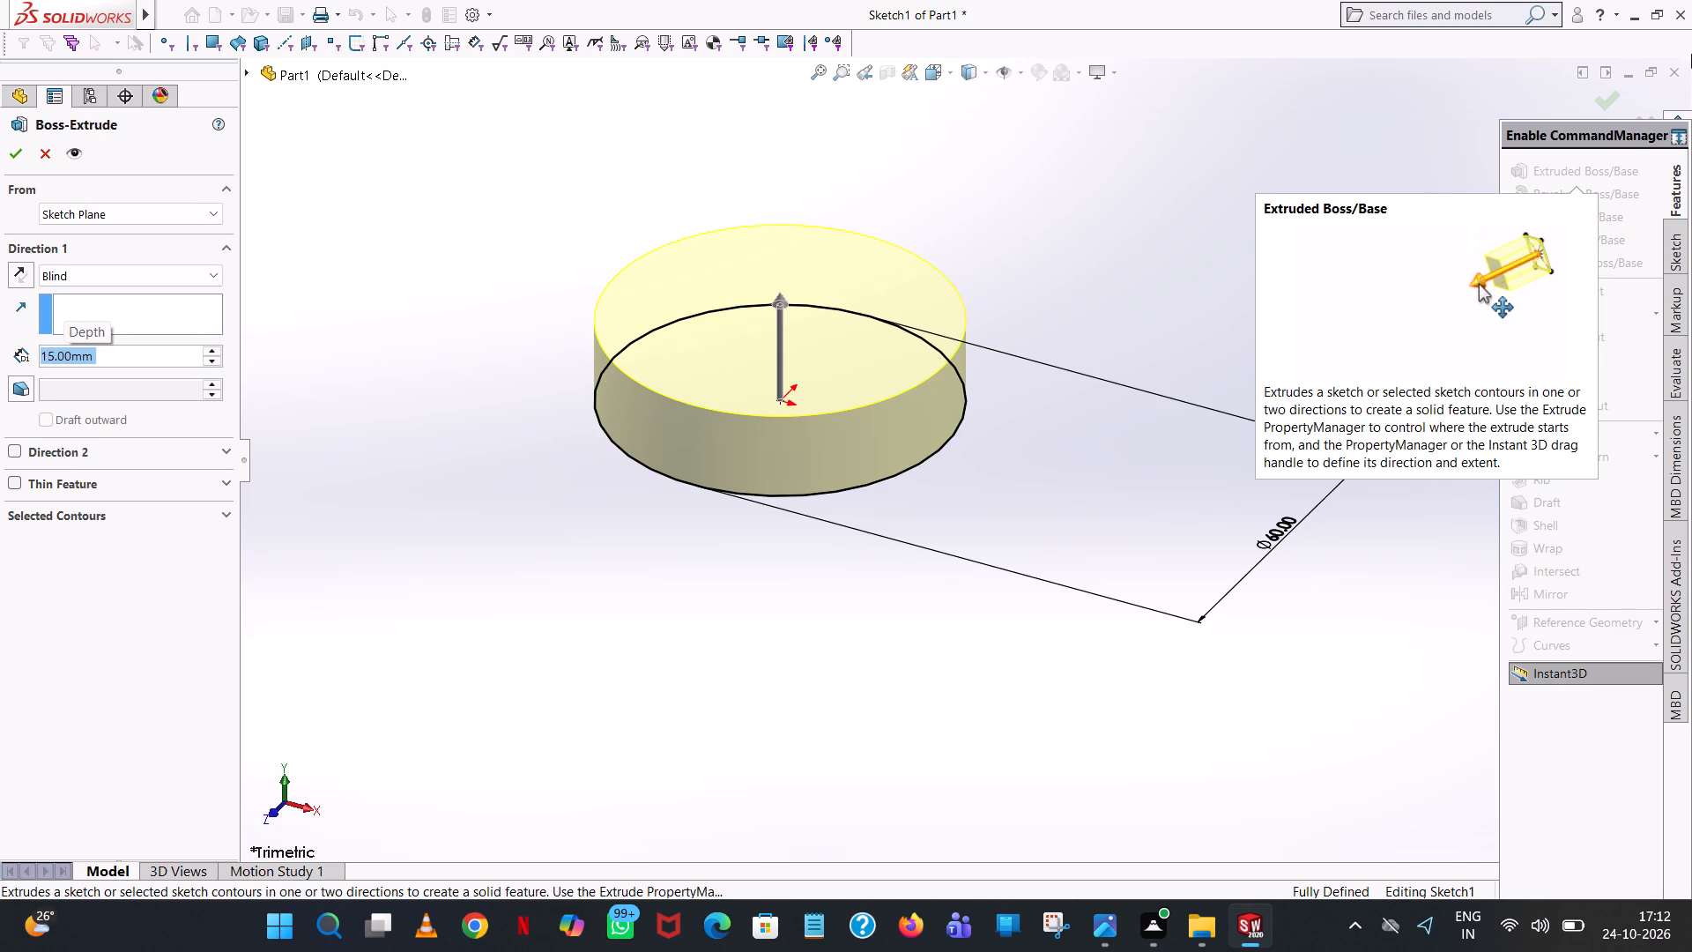
{"action": "left_click", "coordinate": [5, 147]}
{"action": "left_click", "coordinate": [479, 237]}
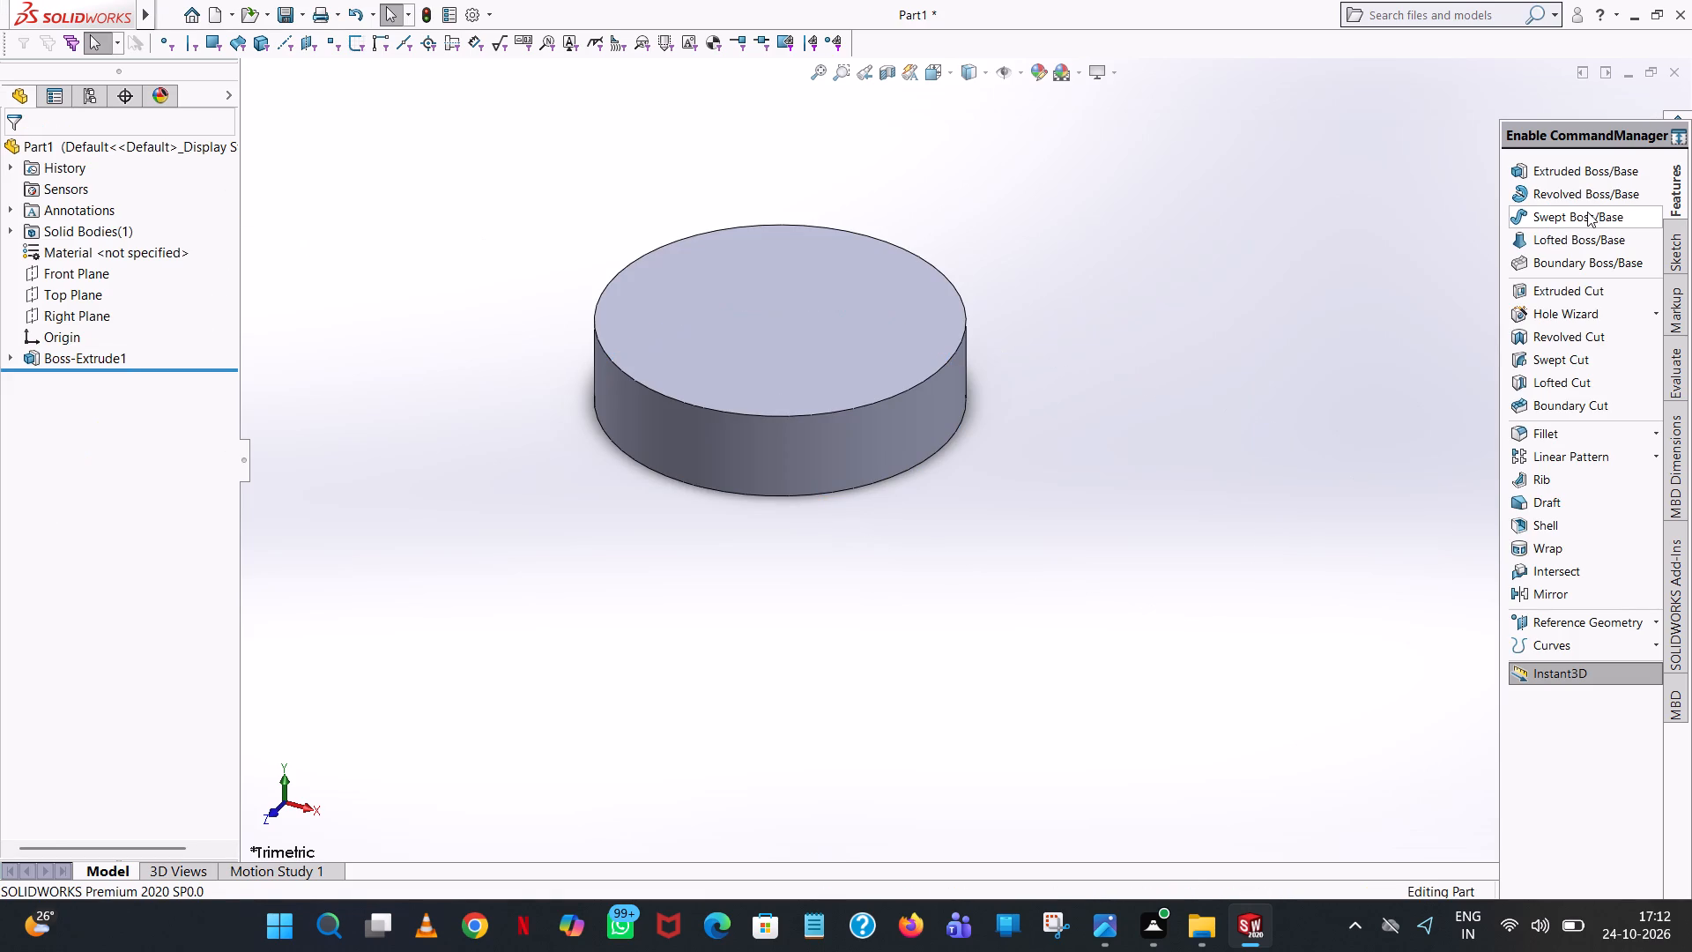
Start a boss sketch on the disc's upper flat face and draw an origin-centred circle with a radius of 35 mm.
{"action": "left_click", "coordinate": [1555, 180]}
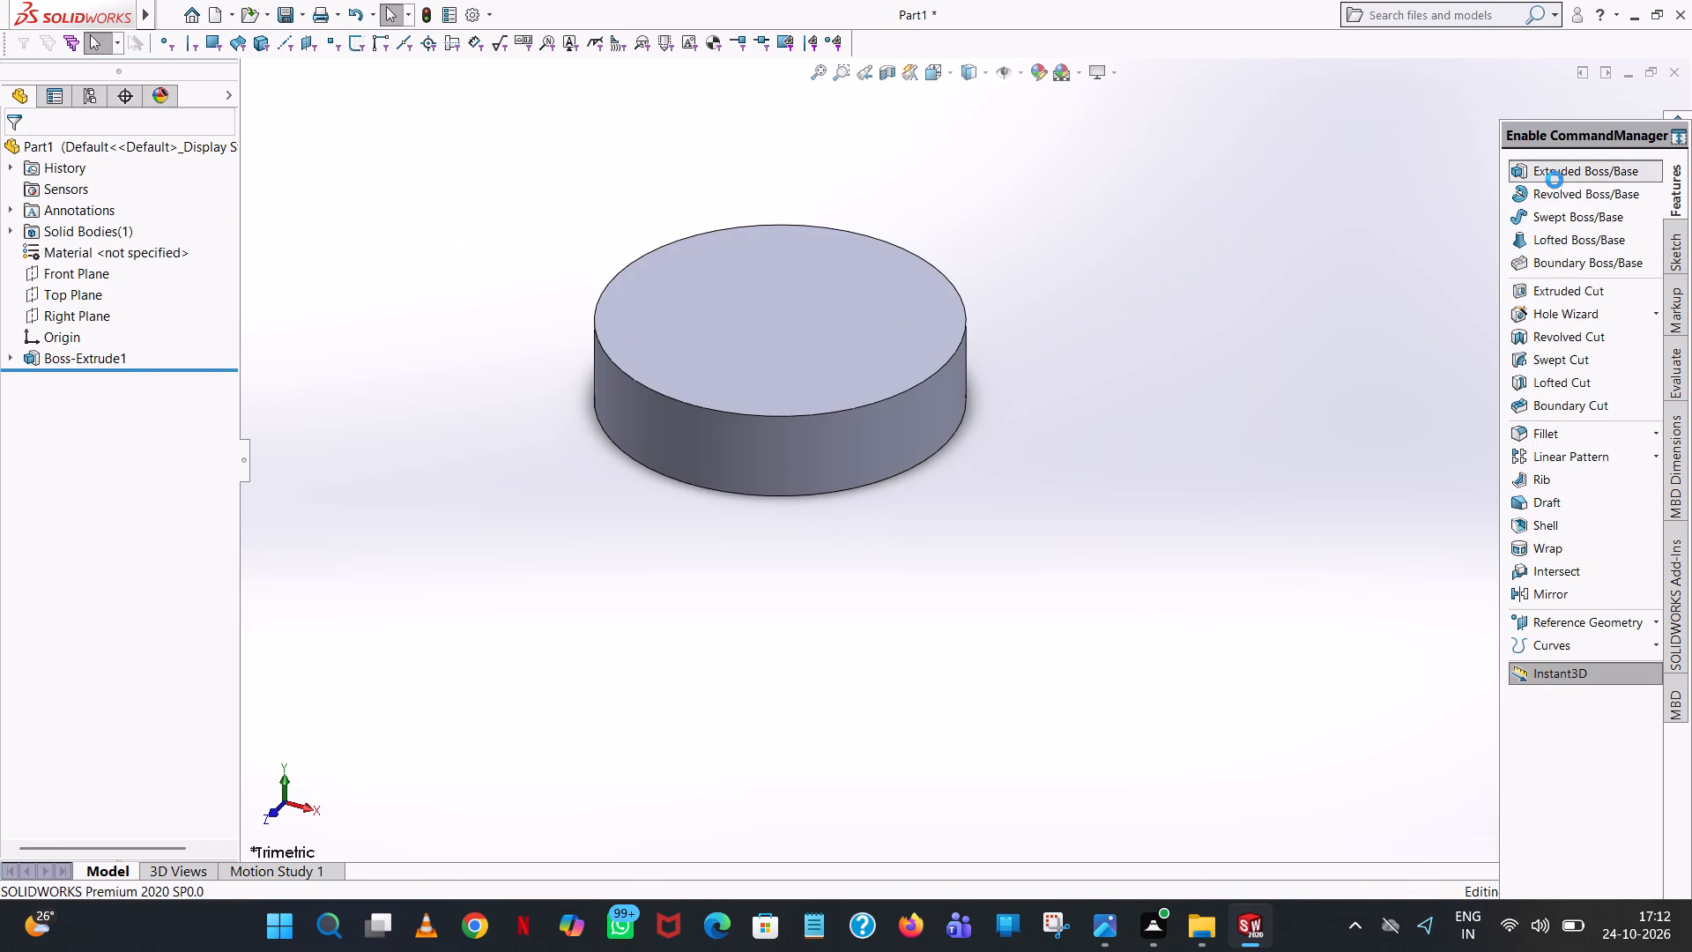
{"action": "left_click", "coordinate": [735, 312]}
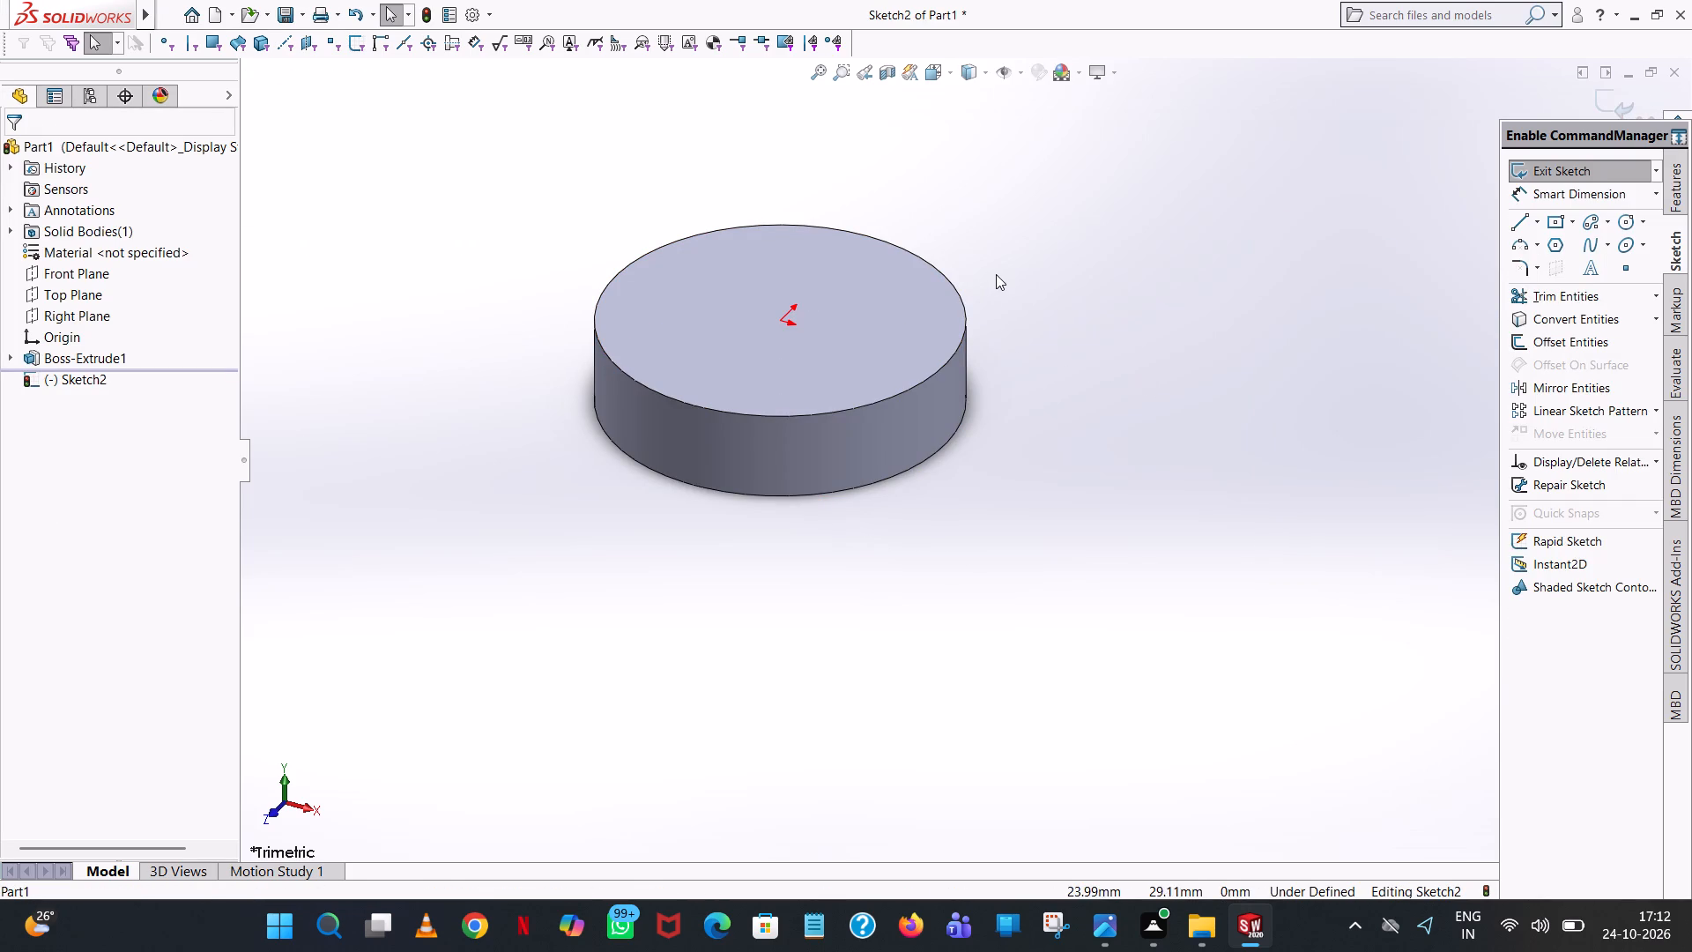
{"action": "left_click", "coordinate": [954, 73]}
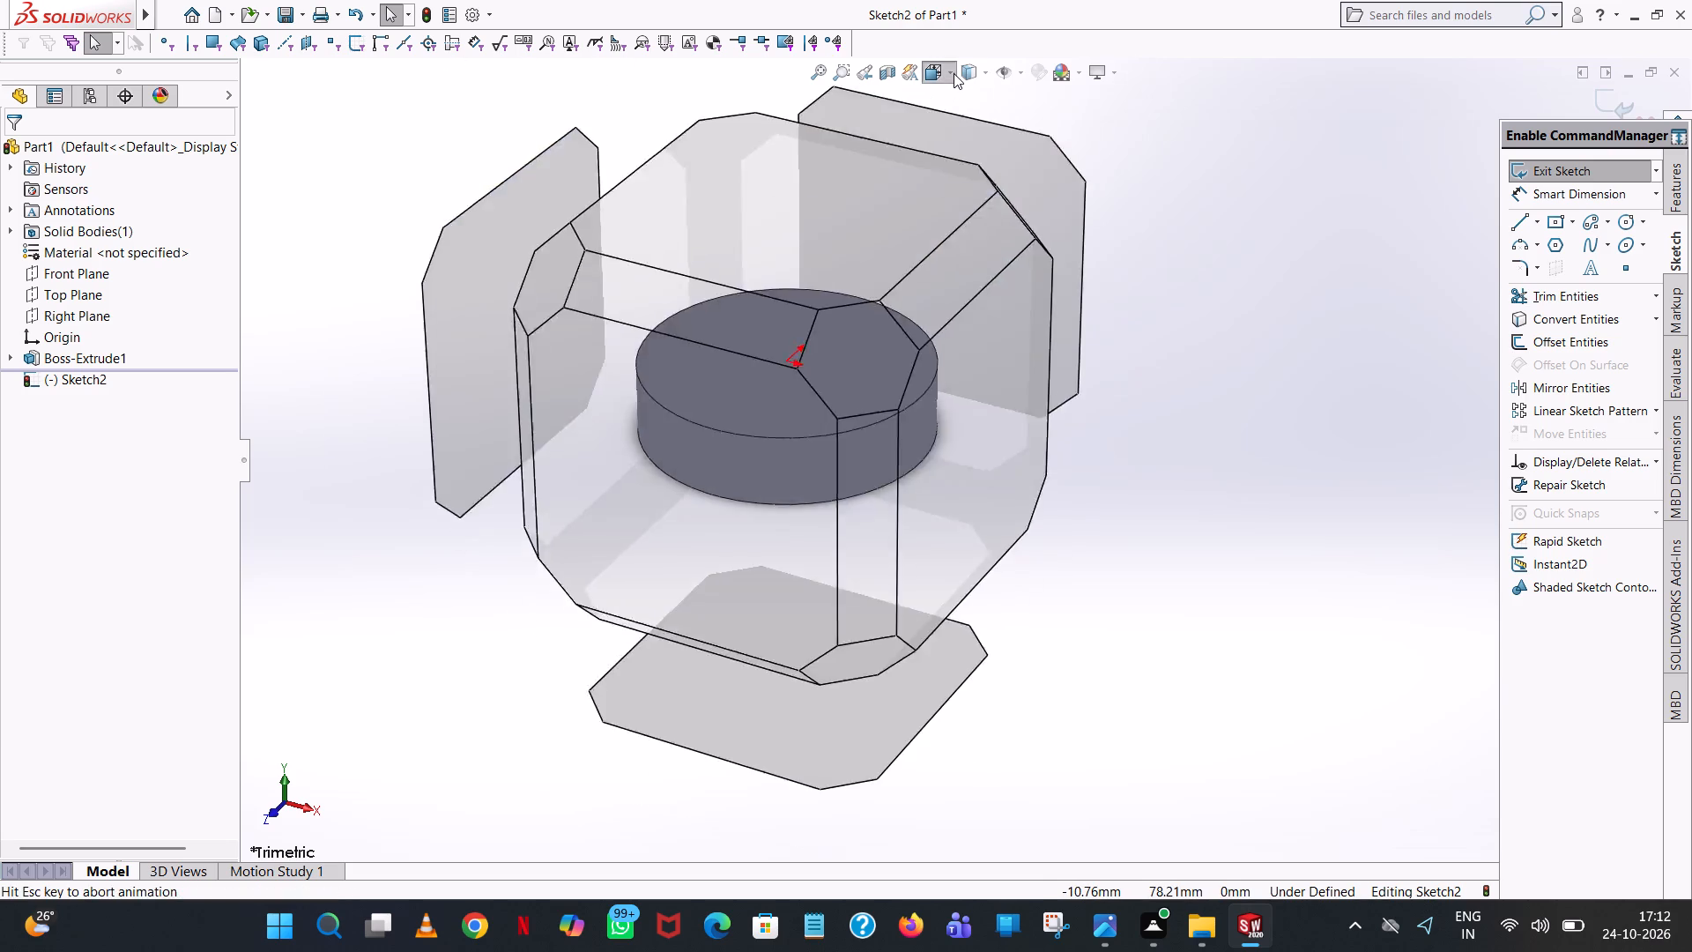
{"action": "left_click", "coordinate": [1035, 173]}
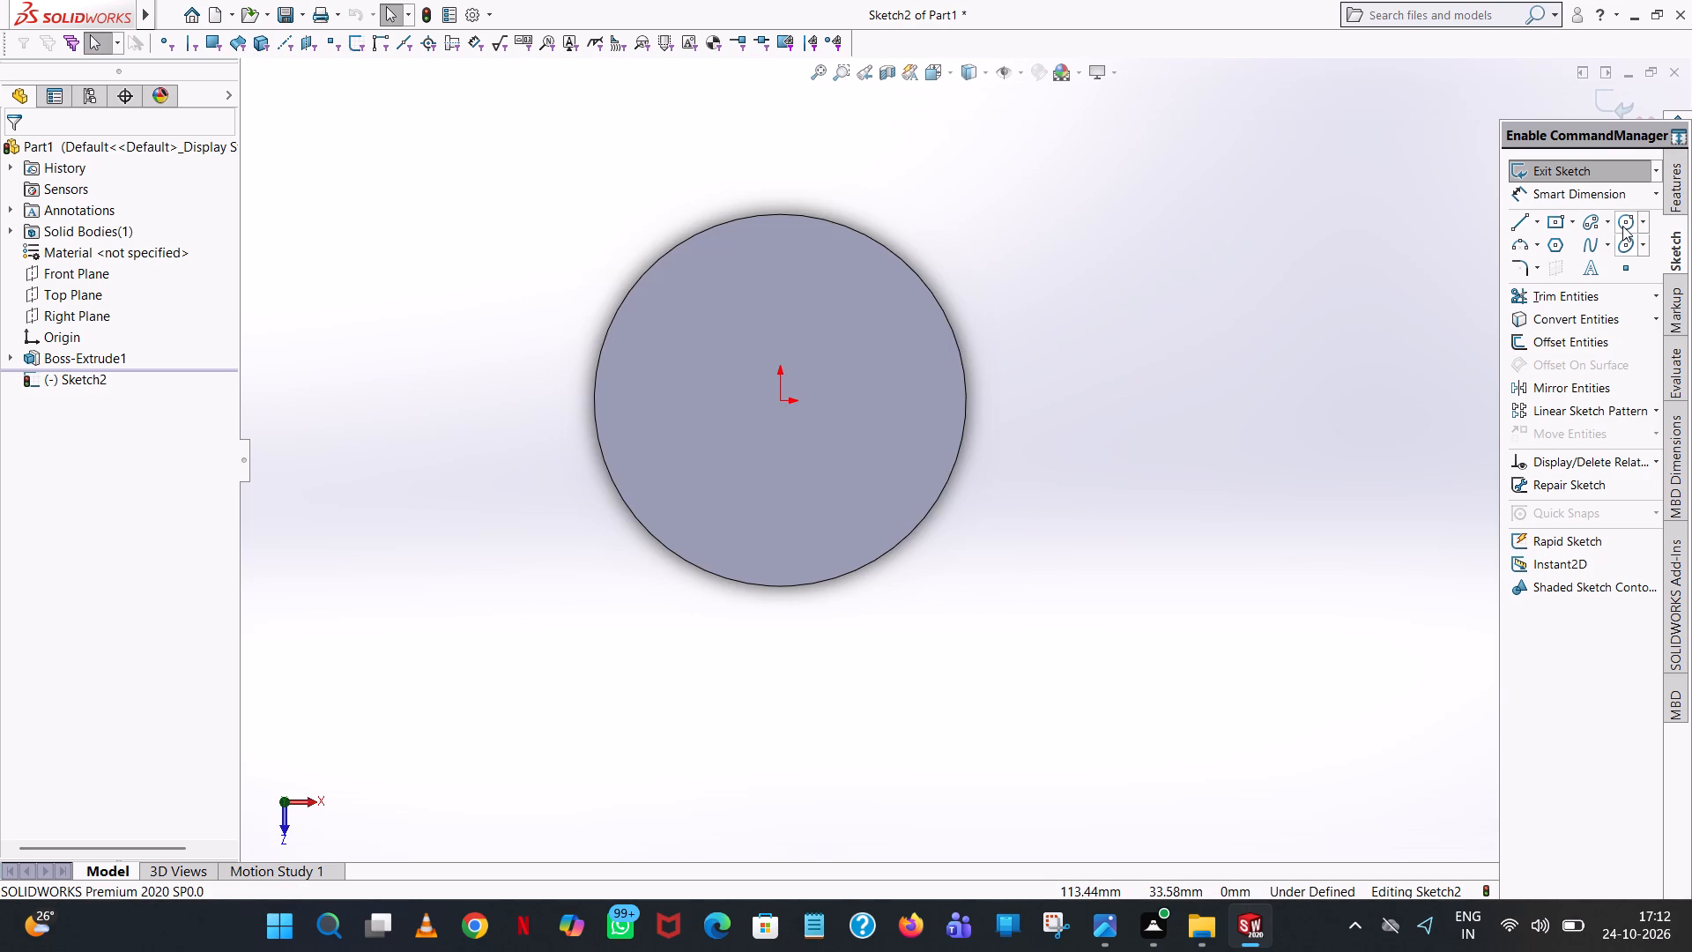
{"action": "left_click", "coordinate": [1622, 226]}
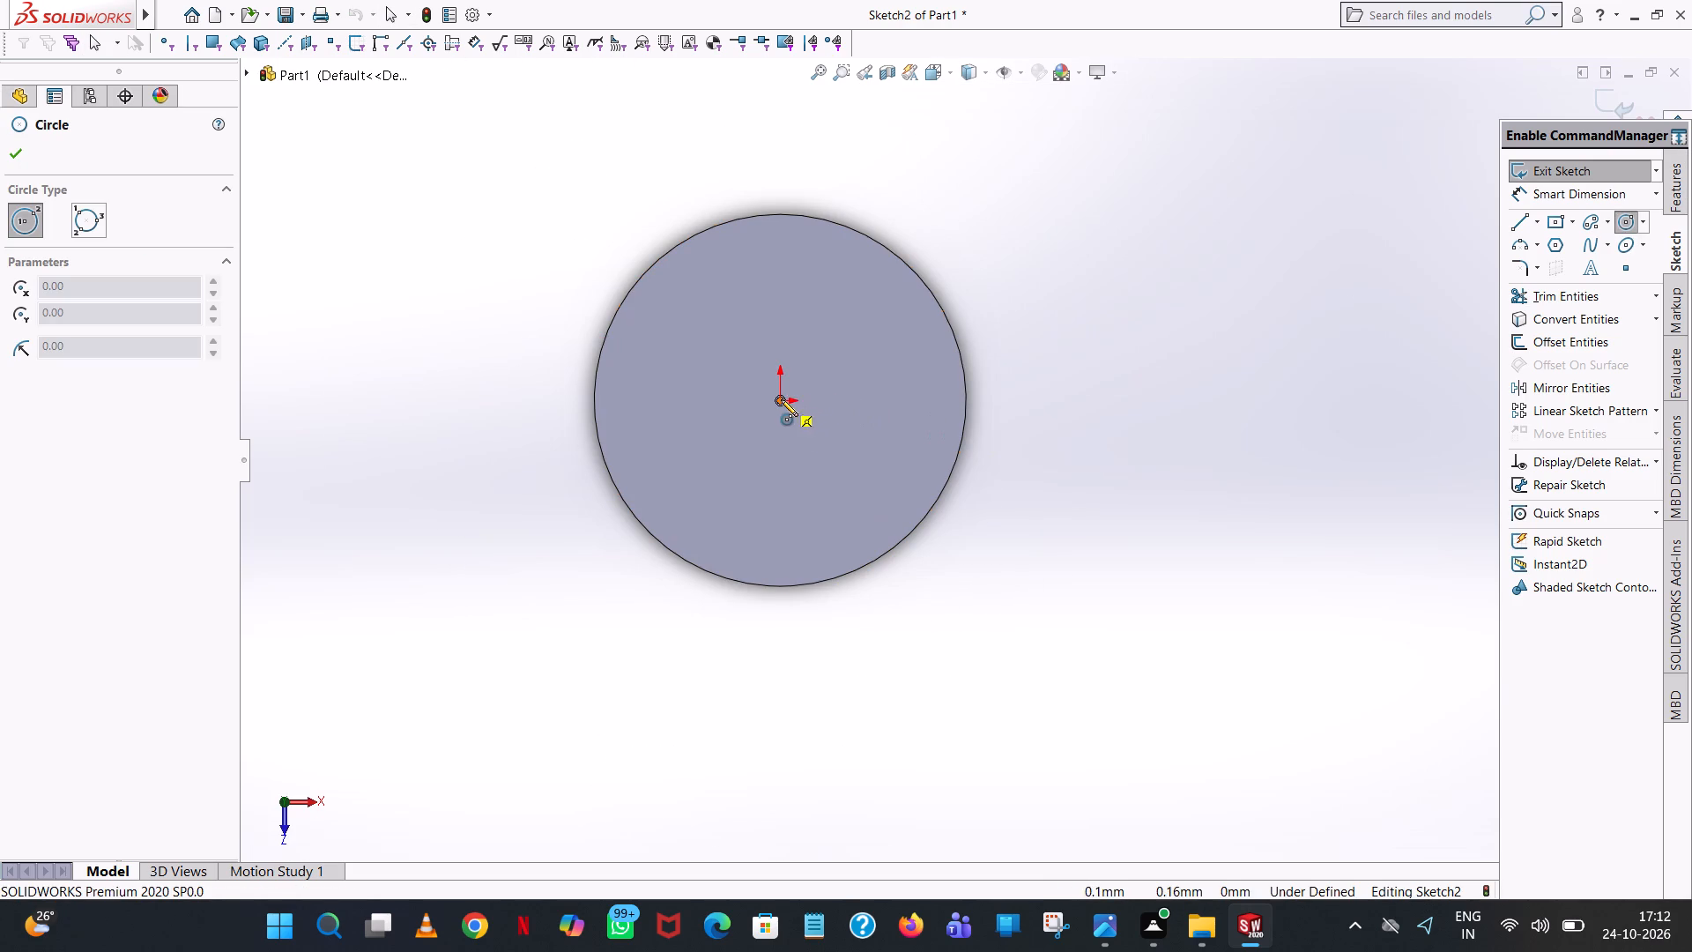
{"action": "left_click", "coordinate": [781, 399]}
{"action": "left_click", "coordinate": [1046, 332]}
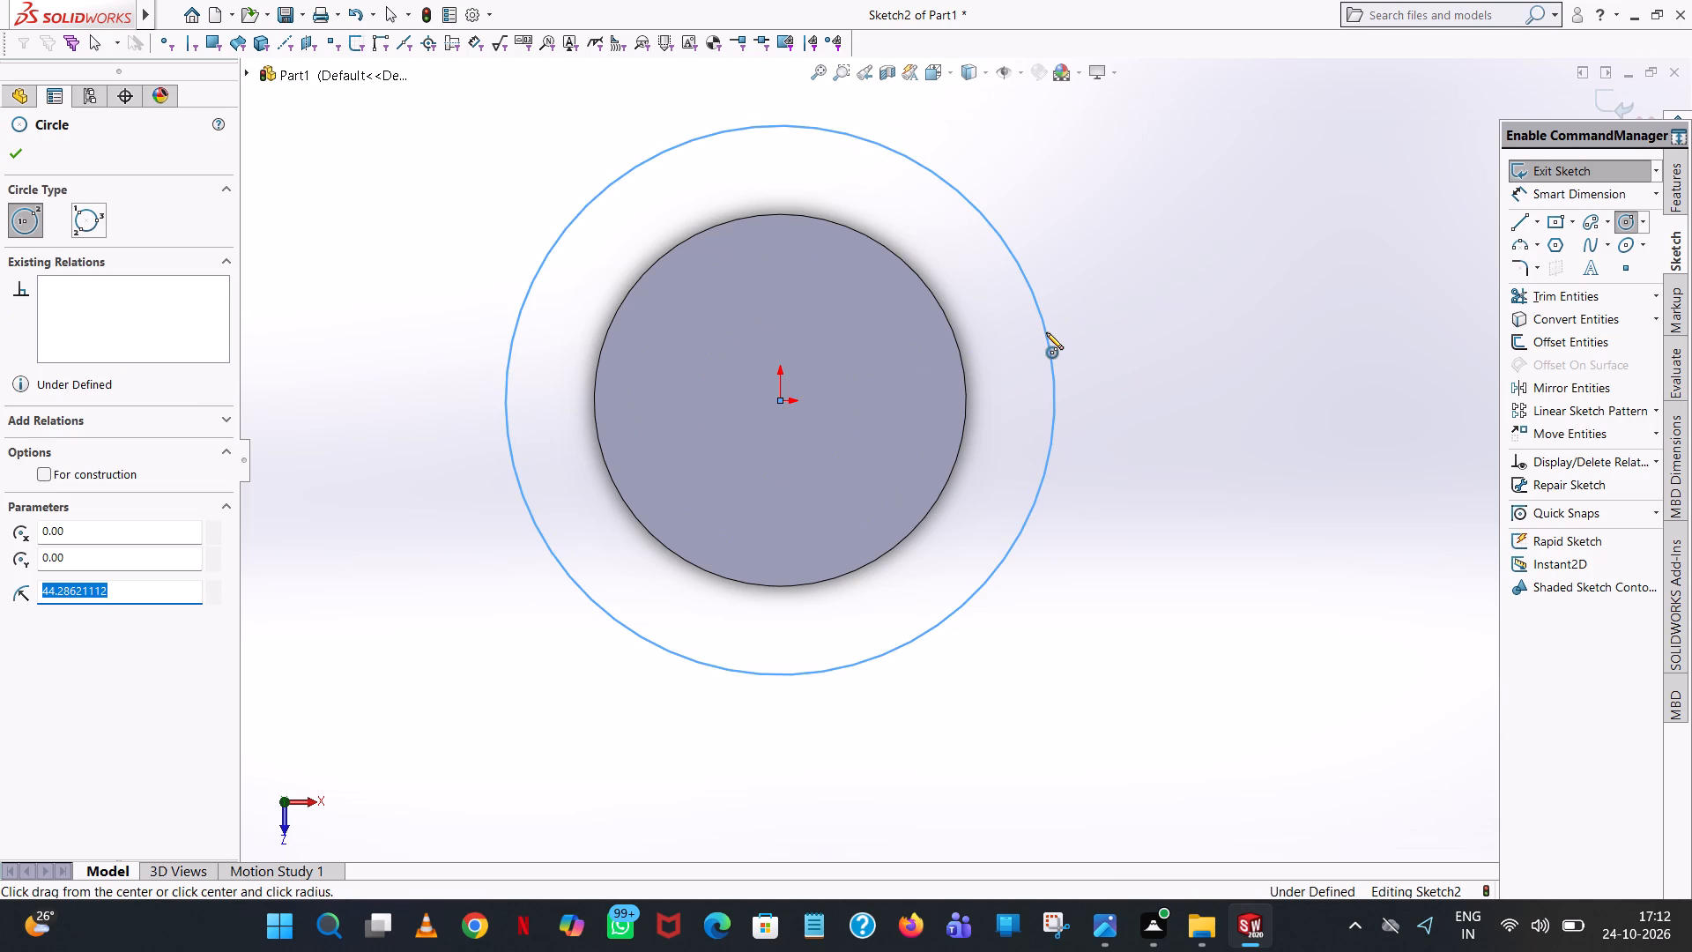
{"action": "type", "text": "35"}
{"action": "key", "text": "Return"}
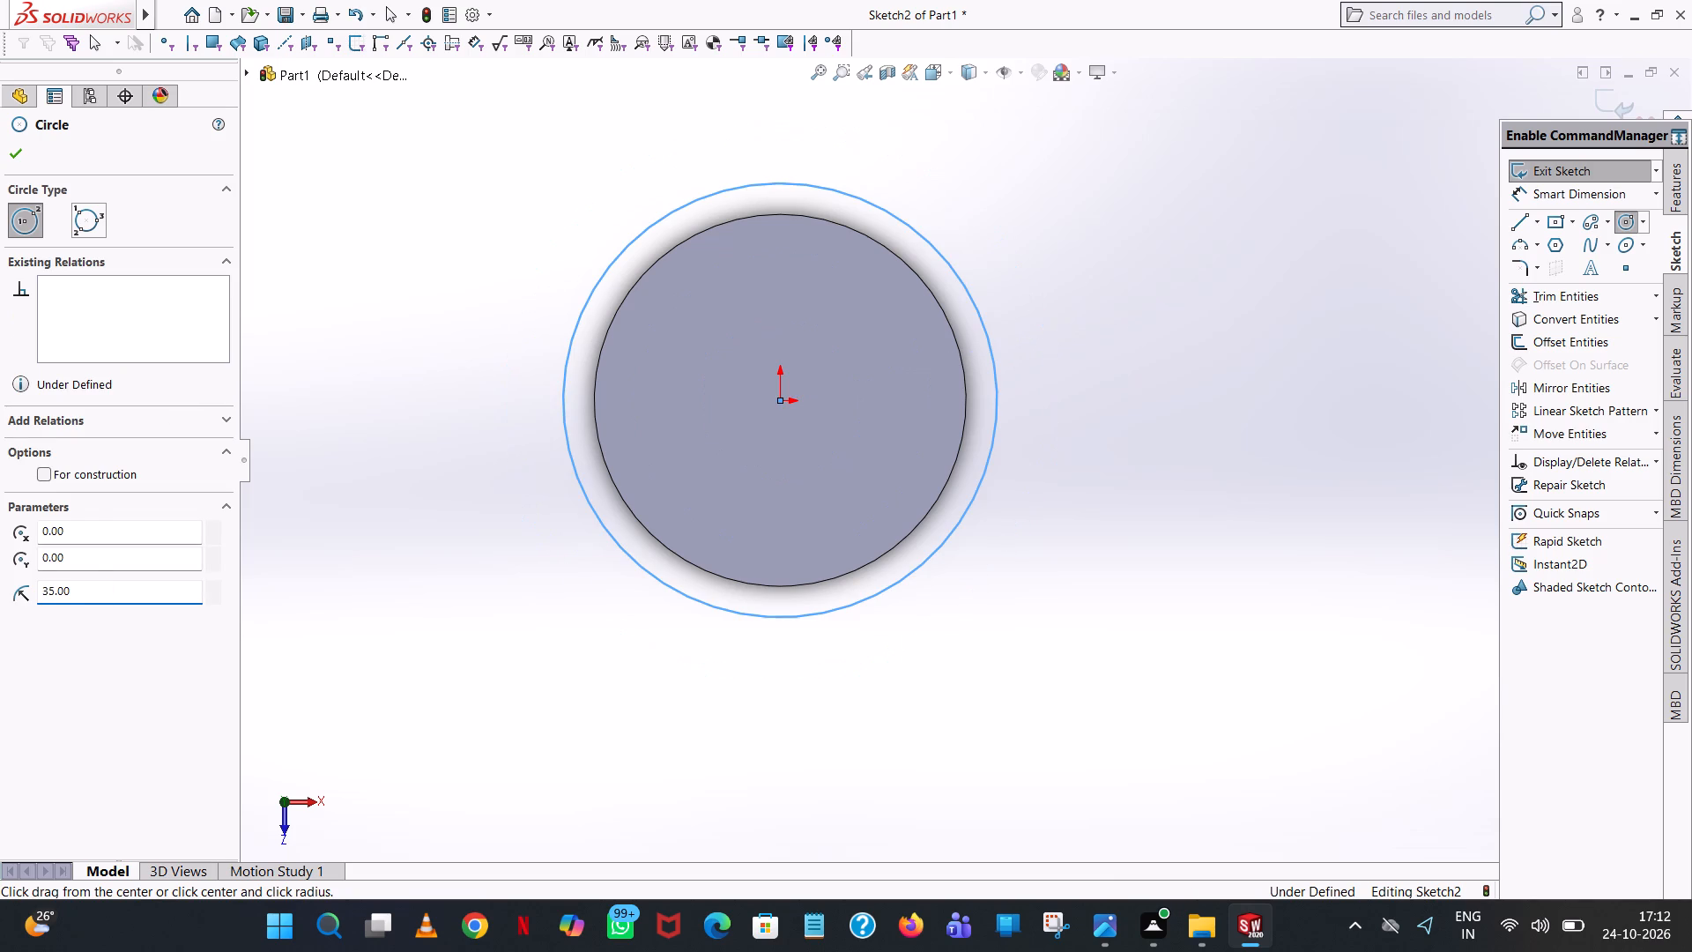
{"action": "left_click", "coordinate": [18, 140]}
{"action": "left_click", "coordinate": [943, 223]}
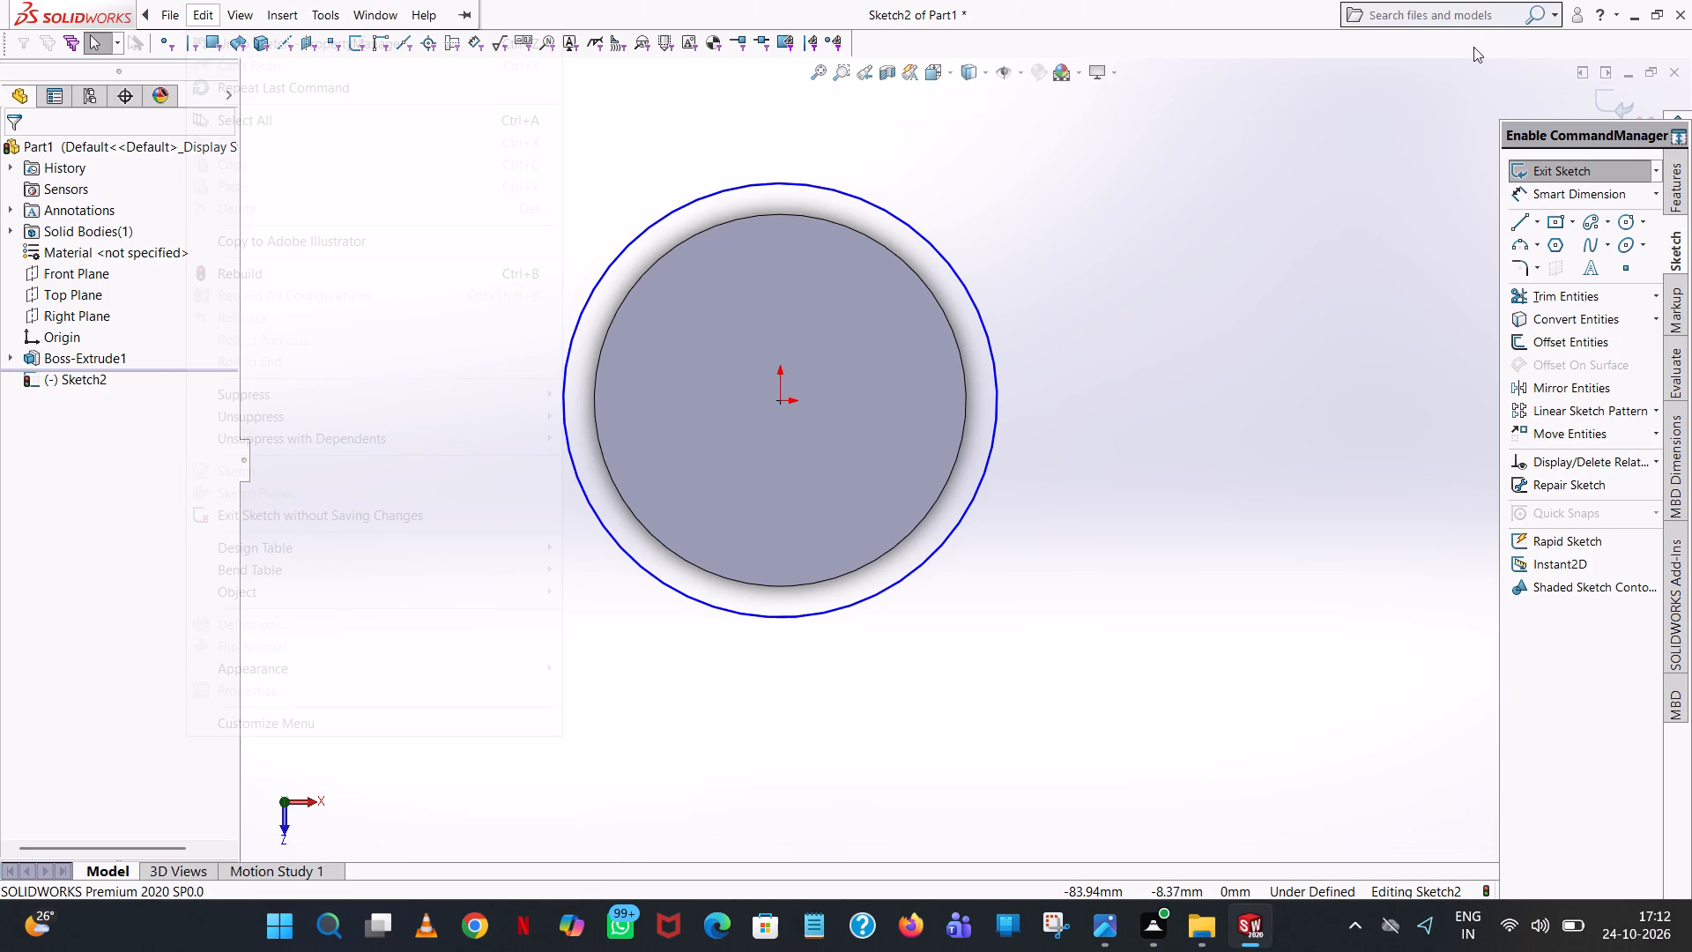
Add a diameter dimension to the larger circle with Smart Dimension, keeping its drawn size.
{"action": "left_click", "coordinate": [1566, 189]}
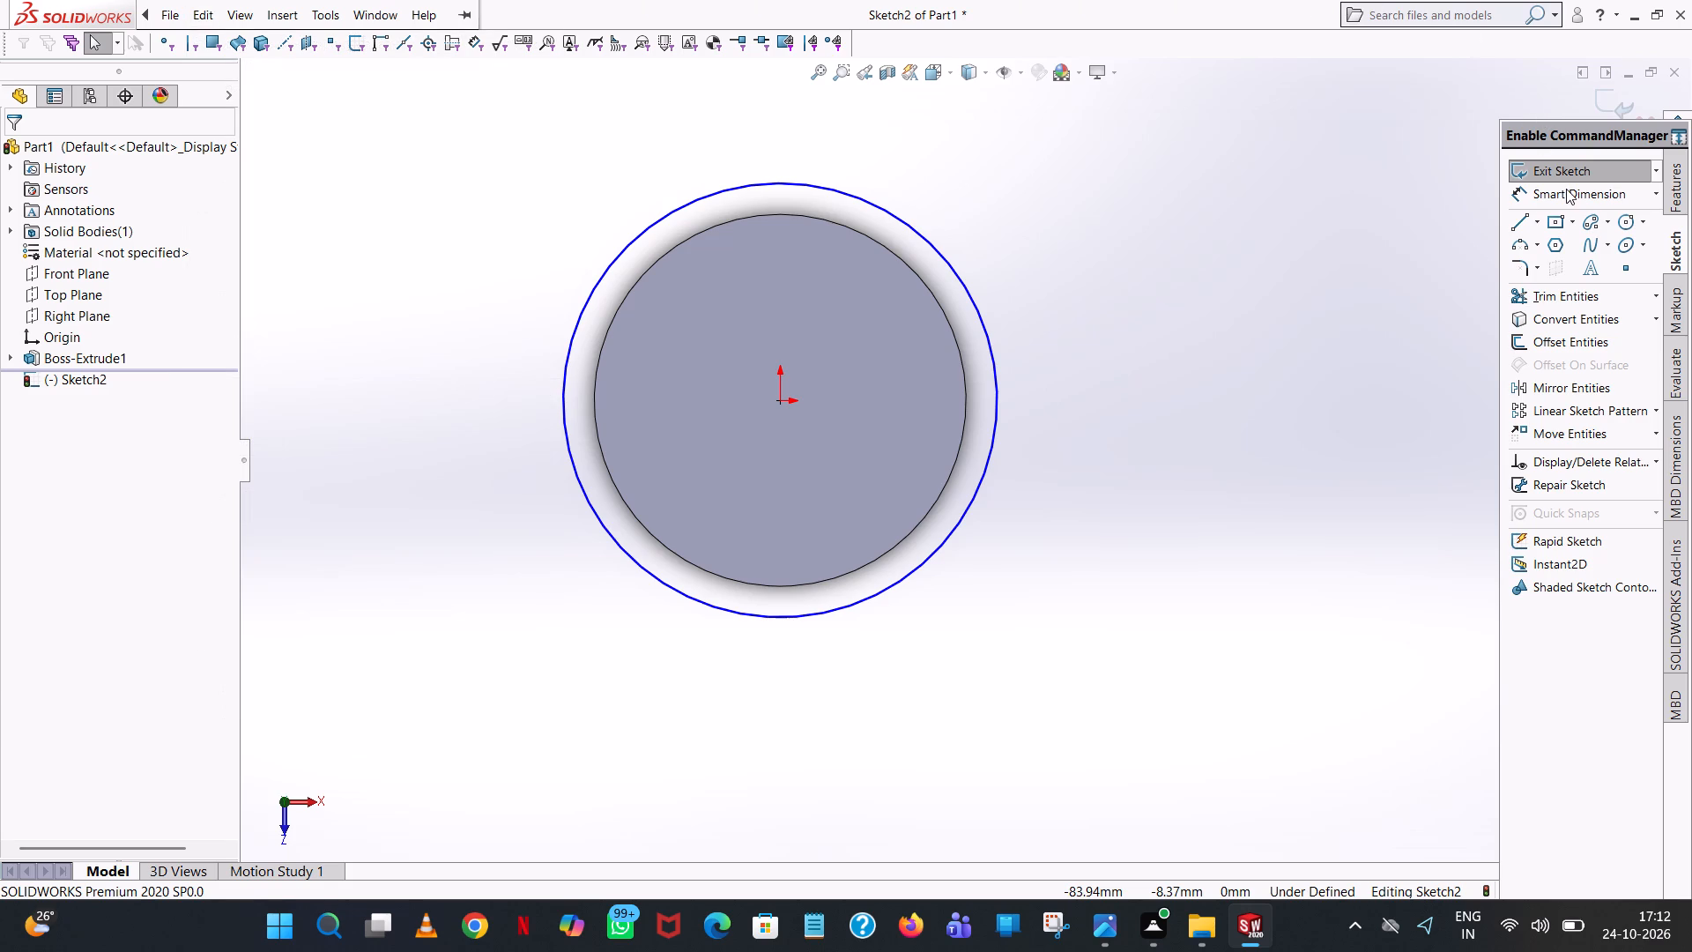
{"action": "left_click", "coordinate": [934, 248]}
{"action": "left_click", "coordinate": [1433, 368]}
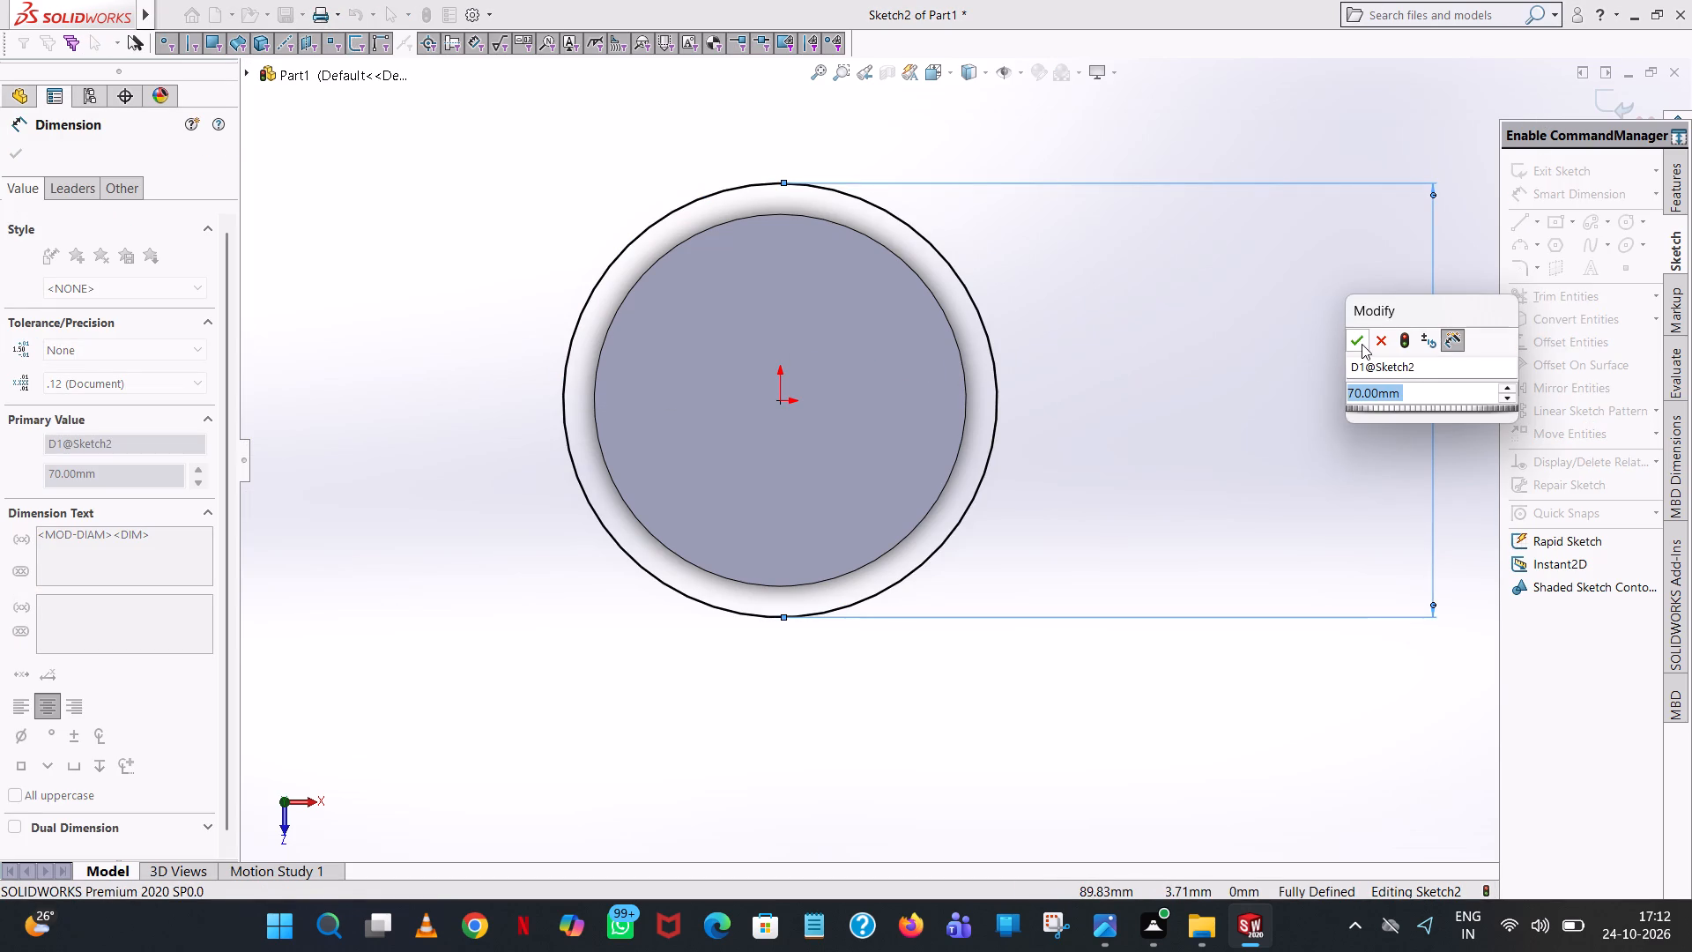
{"action": "left_click", "coordinate": [1362, 344]}
{"action": "left_click", "coordinate": [1093, 154]}
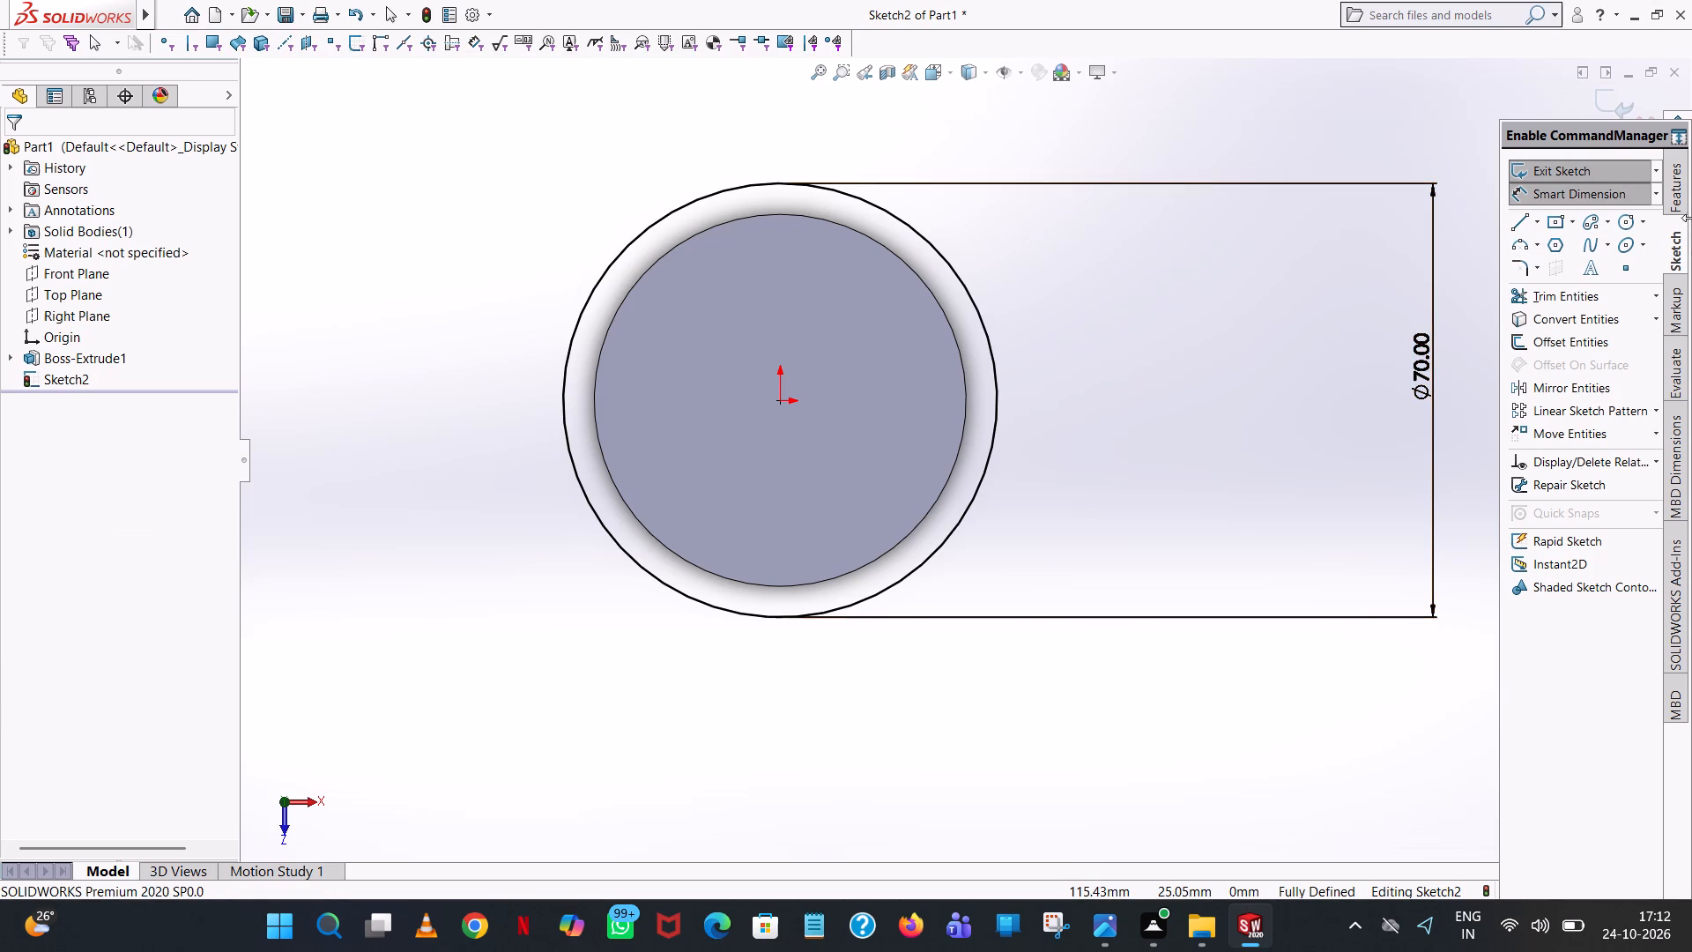
Extrude the larger circle 10 mm upward as a blind boss merged with the disc.
{"action": "left_click", "coordinate": [1679, 175]}
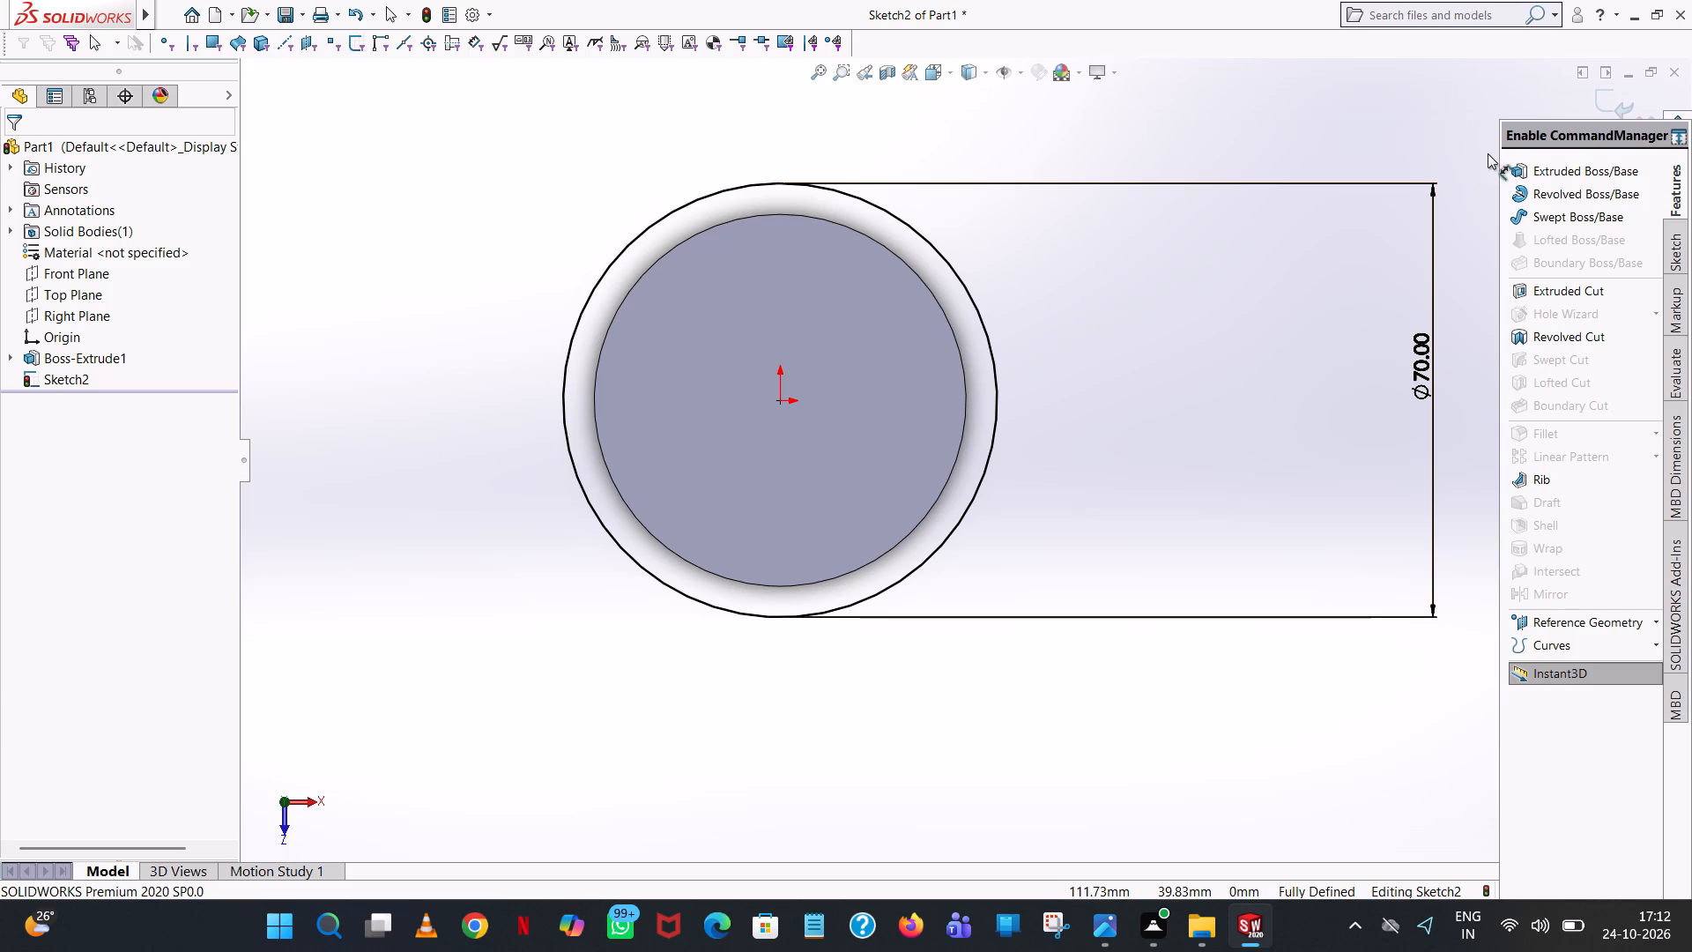
{"action": "left_click", "coordinate": [1555, 163]}
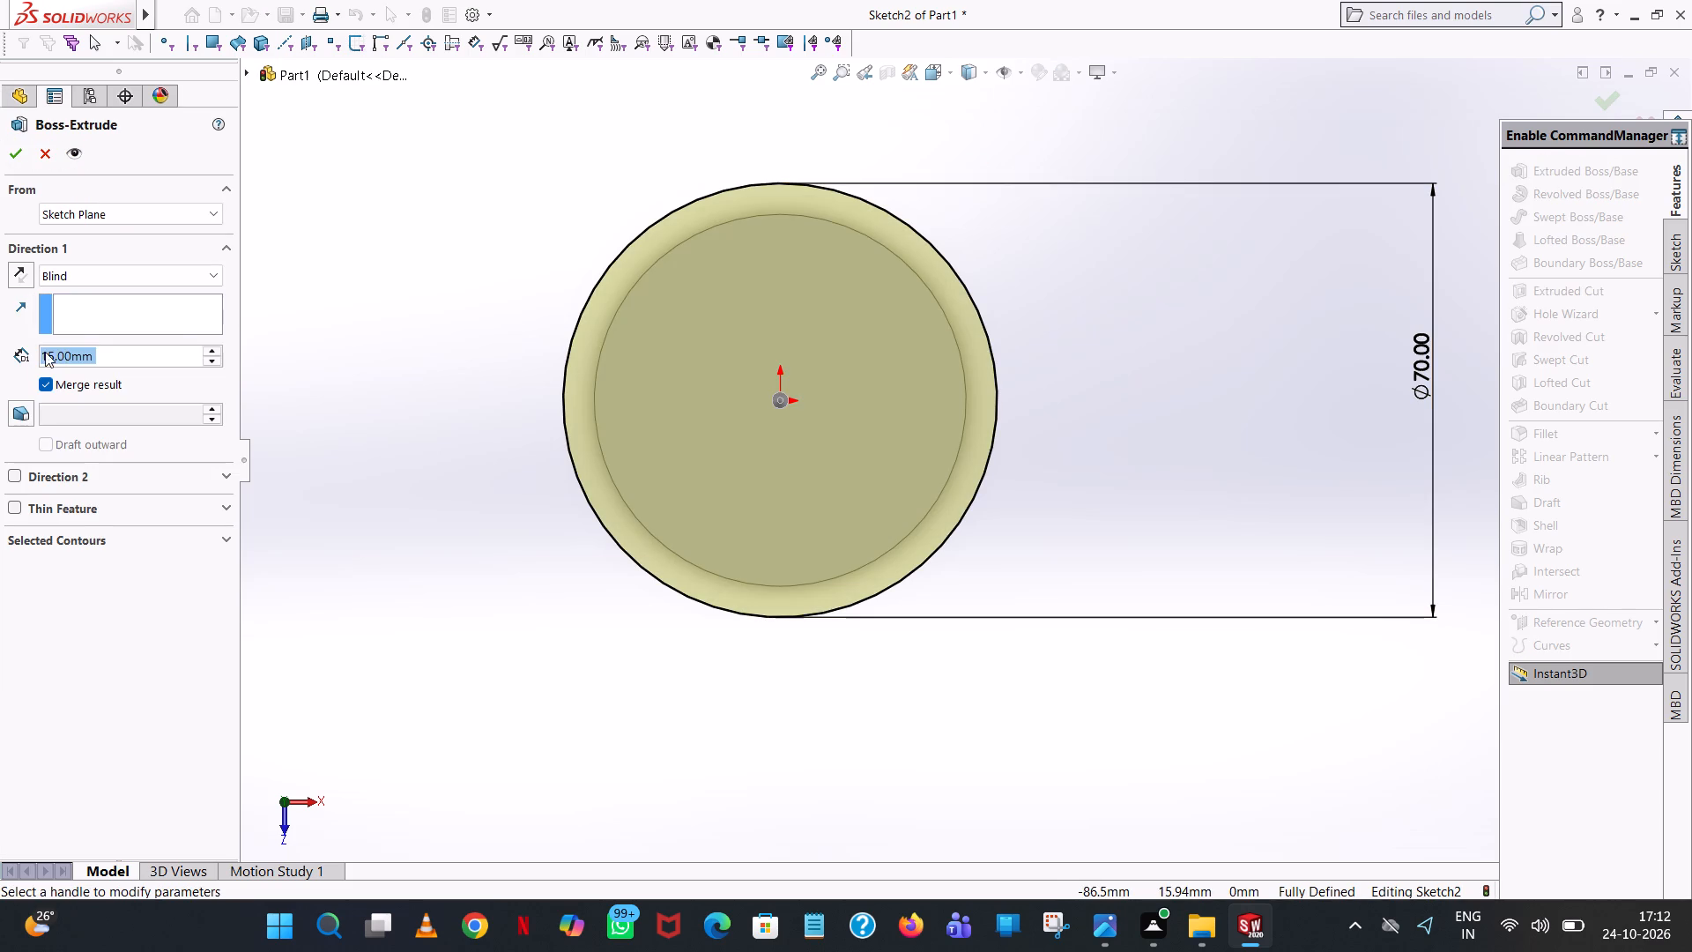
{"action": "type", "text": "10"}
{"action": "key", "text": "Return"}
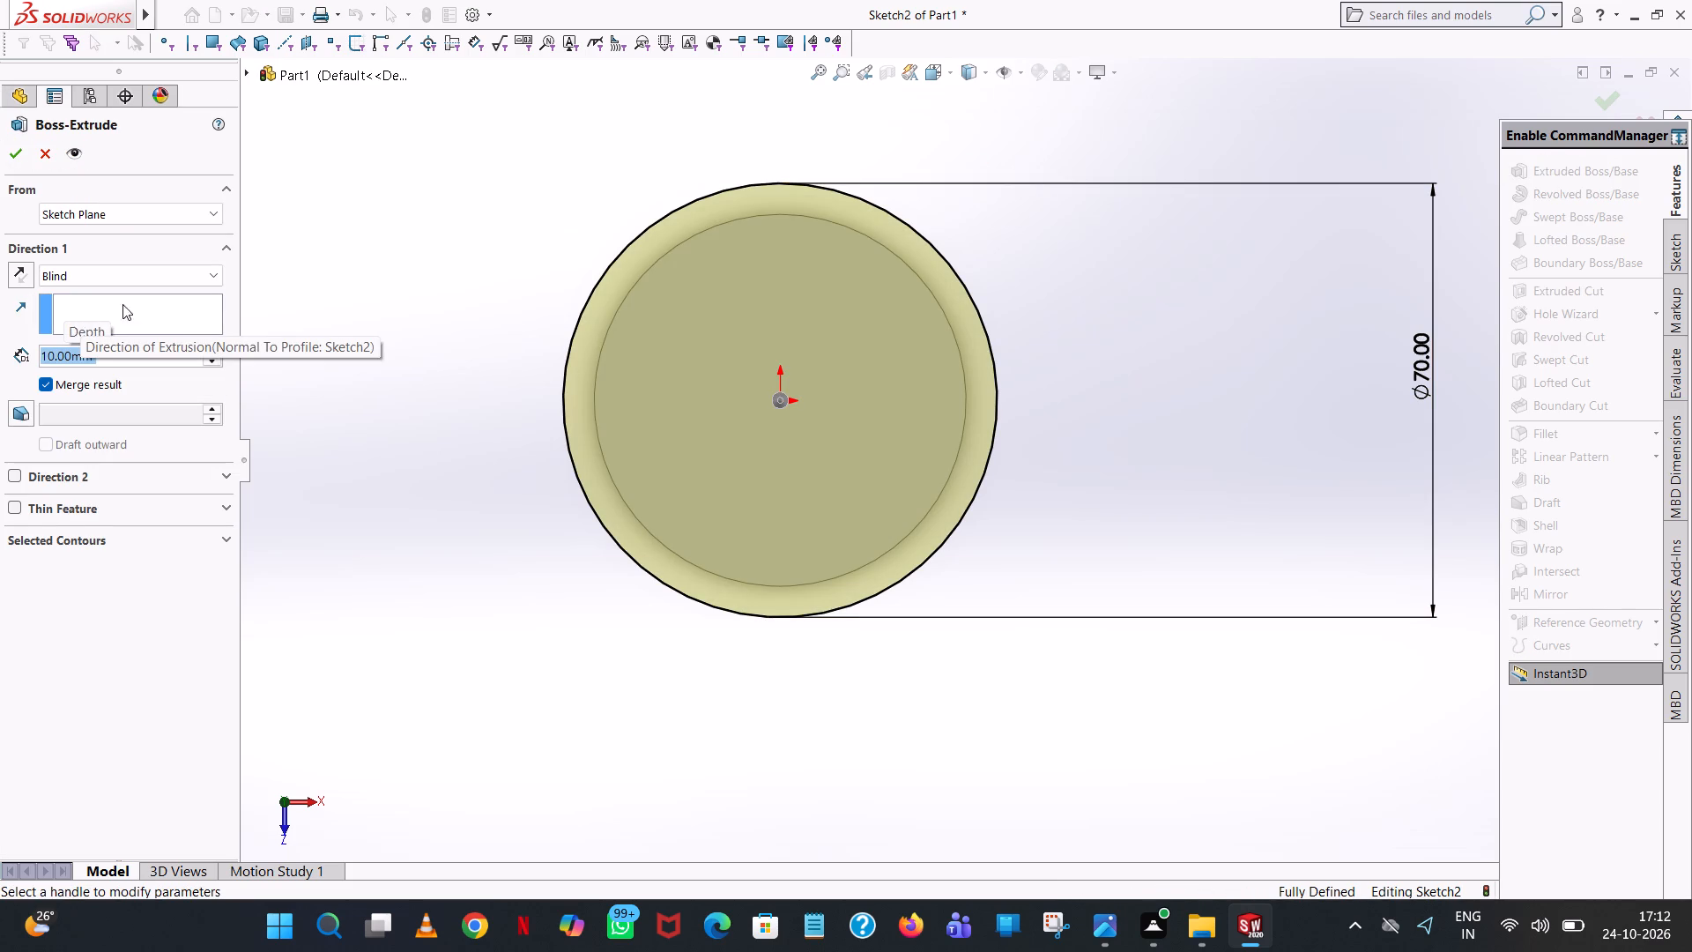
{"action": "middle_click_drag", "start_coordinate": [945, 714], "coordinate": [931, 687]}
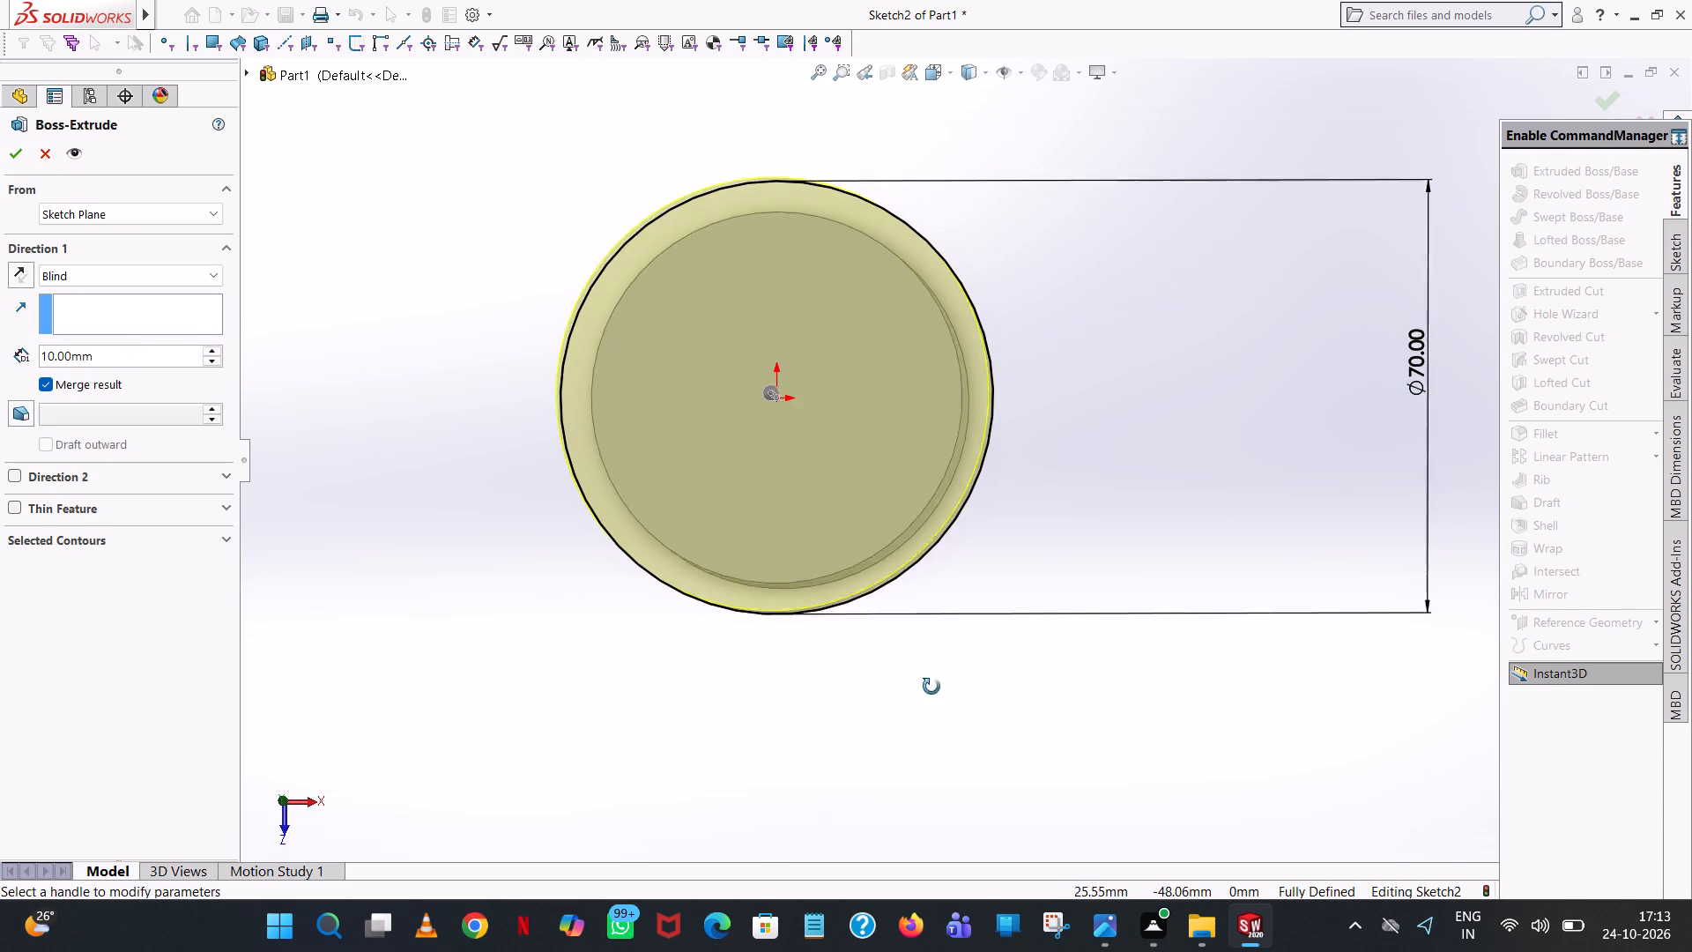
{"action": "middle_click_drag", "start_coordinate": [931, 687], "coordinate": [1238, 403]}
{"action": "scroll", "coordinate": [1221, 386], "scroll_direction": "up", "scroll_amount": 1}
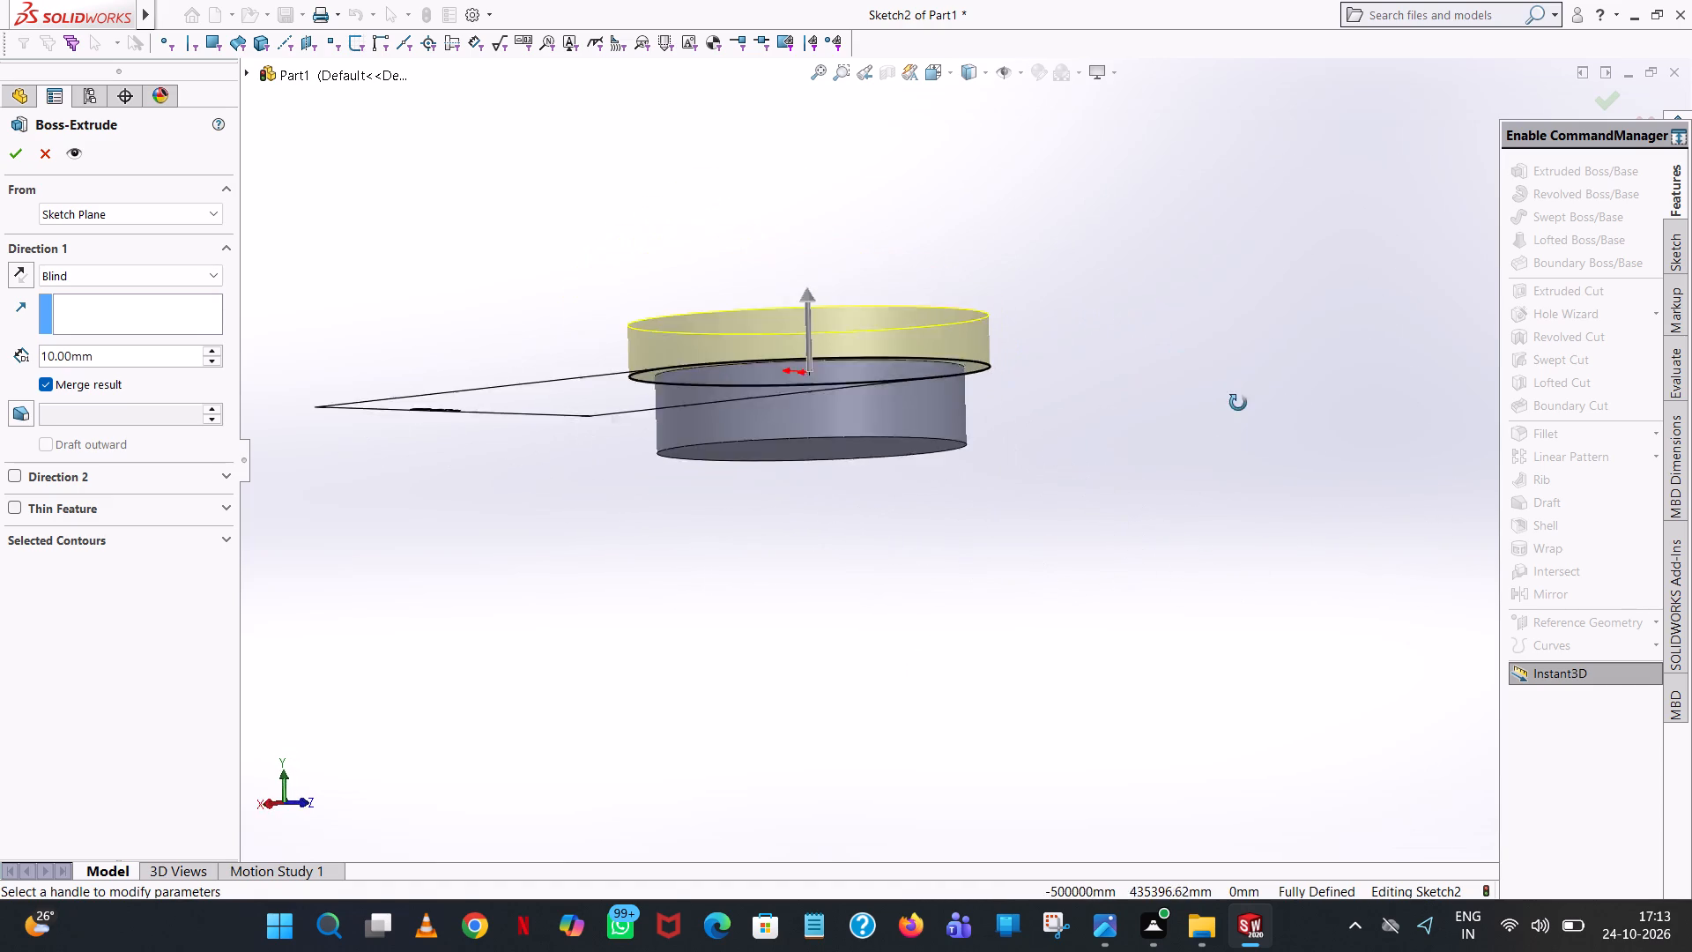
{"action": "middle_click_drag", "start_coordinate": [1238, 403], "coordinate": [1252, 425]}
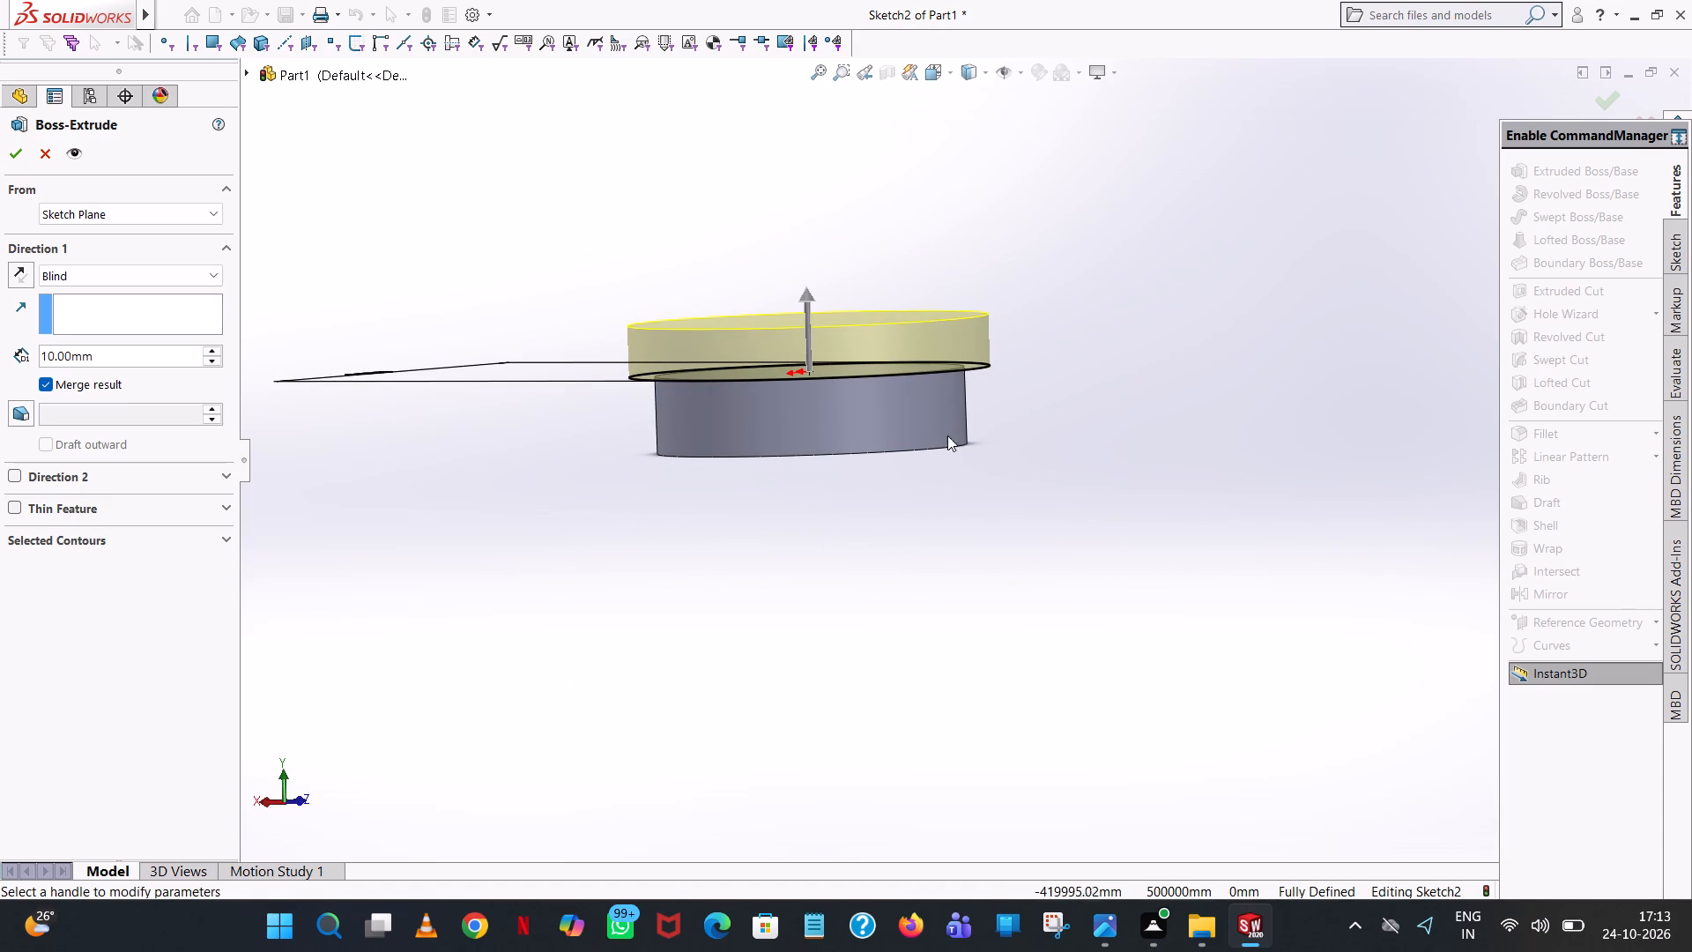
{"action": "left_click", "coordinate": [13, 153]}
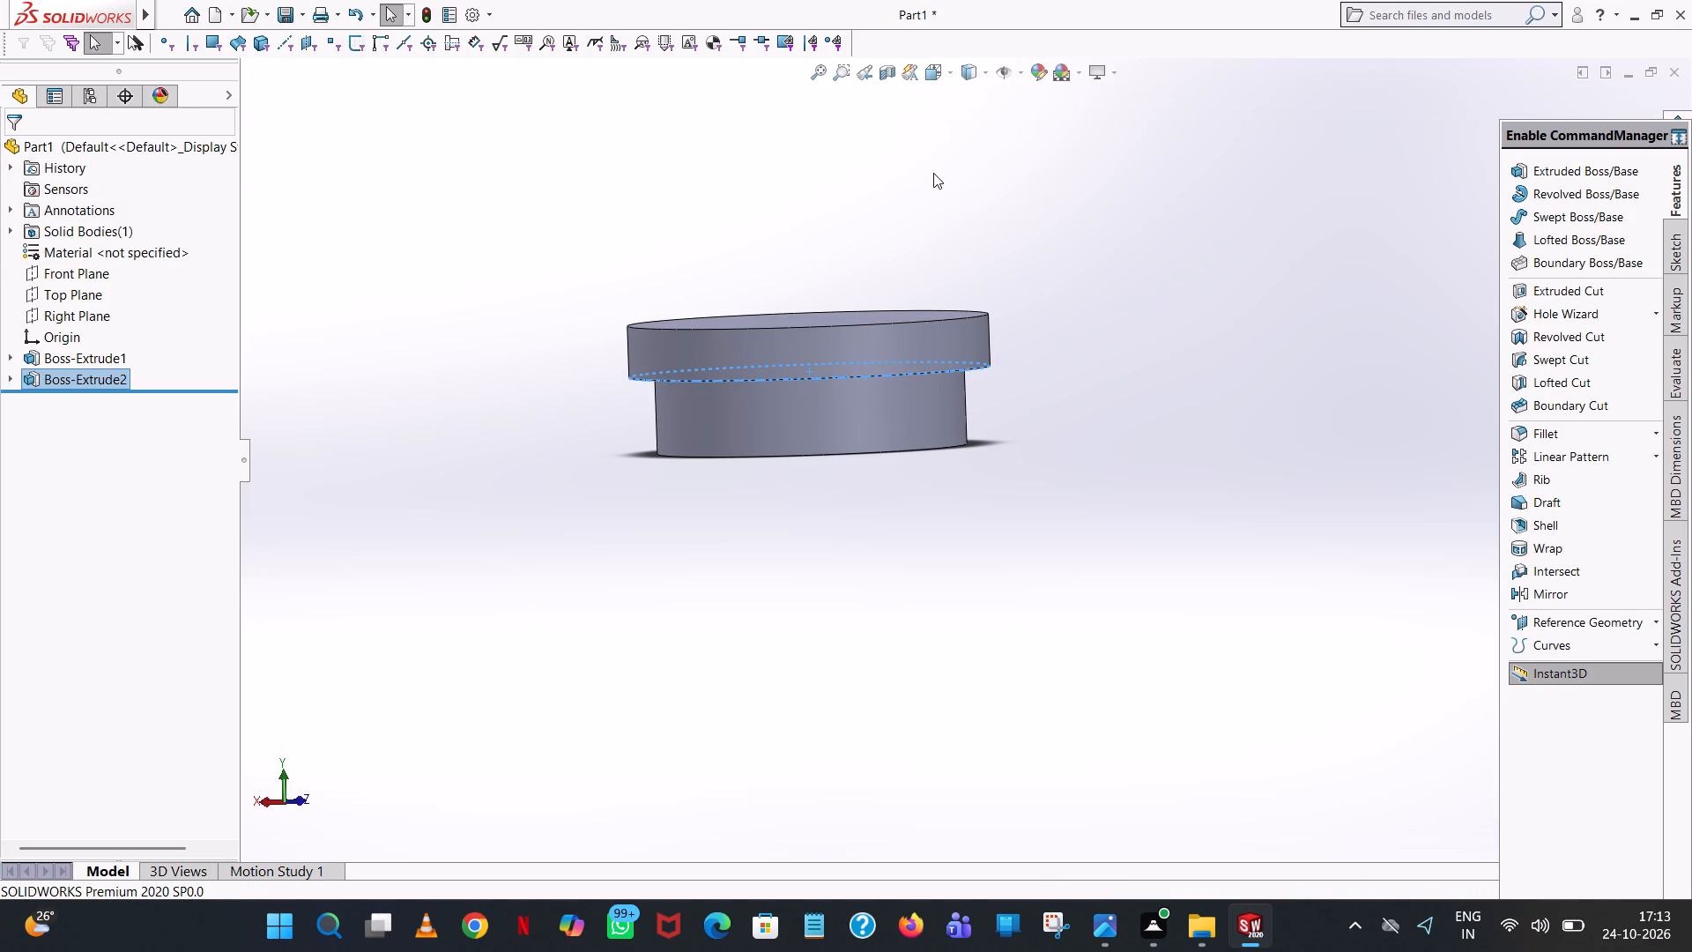
{"action": "left_click", "coordinate": [1101, 363]}
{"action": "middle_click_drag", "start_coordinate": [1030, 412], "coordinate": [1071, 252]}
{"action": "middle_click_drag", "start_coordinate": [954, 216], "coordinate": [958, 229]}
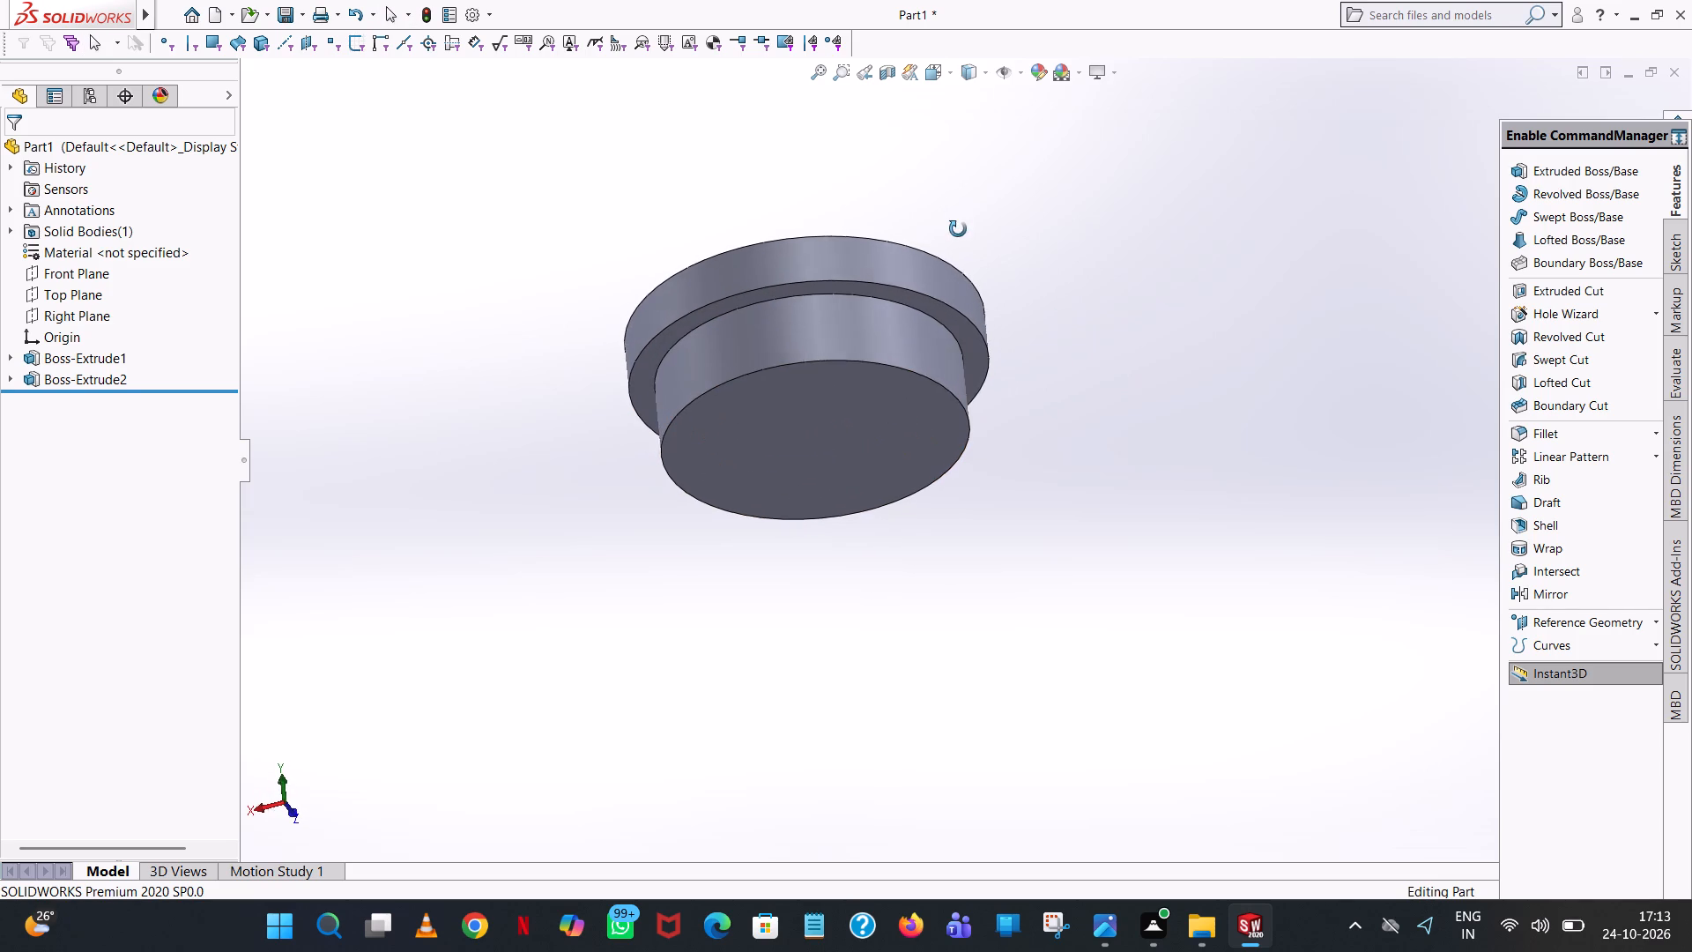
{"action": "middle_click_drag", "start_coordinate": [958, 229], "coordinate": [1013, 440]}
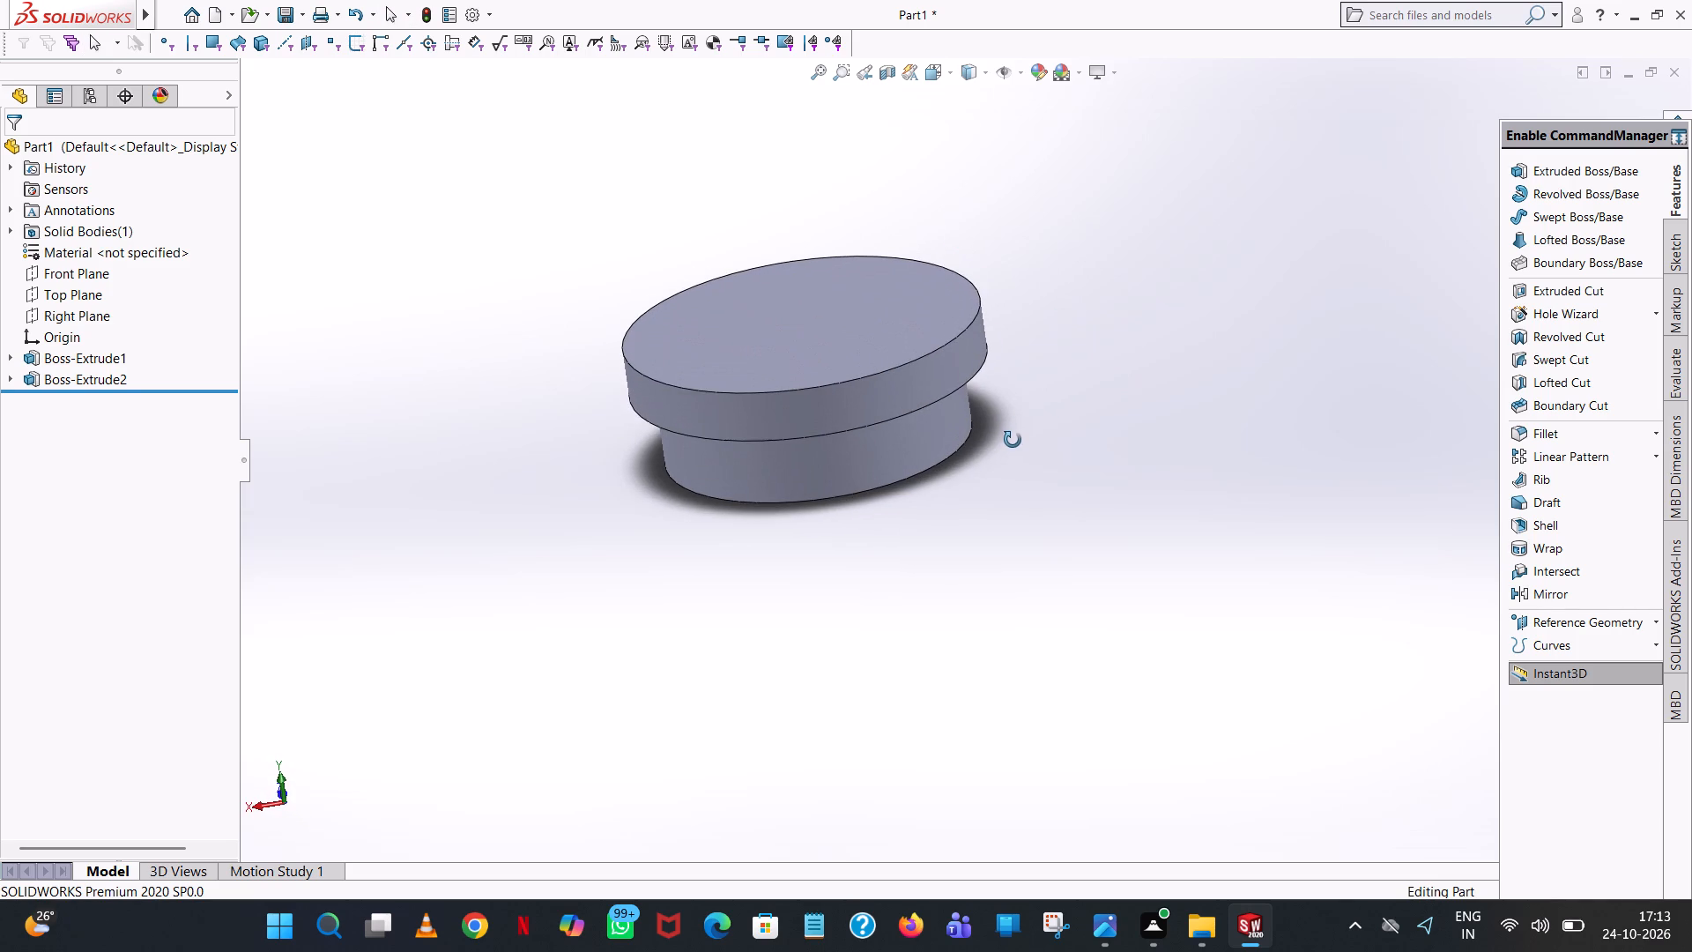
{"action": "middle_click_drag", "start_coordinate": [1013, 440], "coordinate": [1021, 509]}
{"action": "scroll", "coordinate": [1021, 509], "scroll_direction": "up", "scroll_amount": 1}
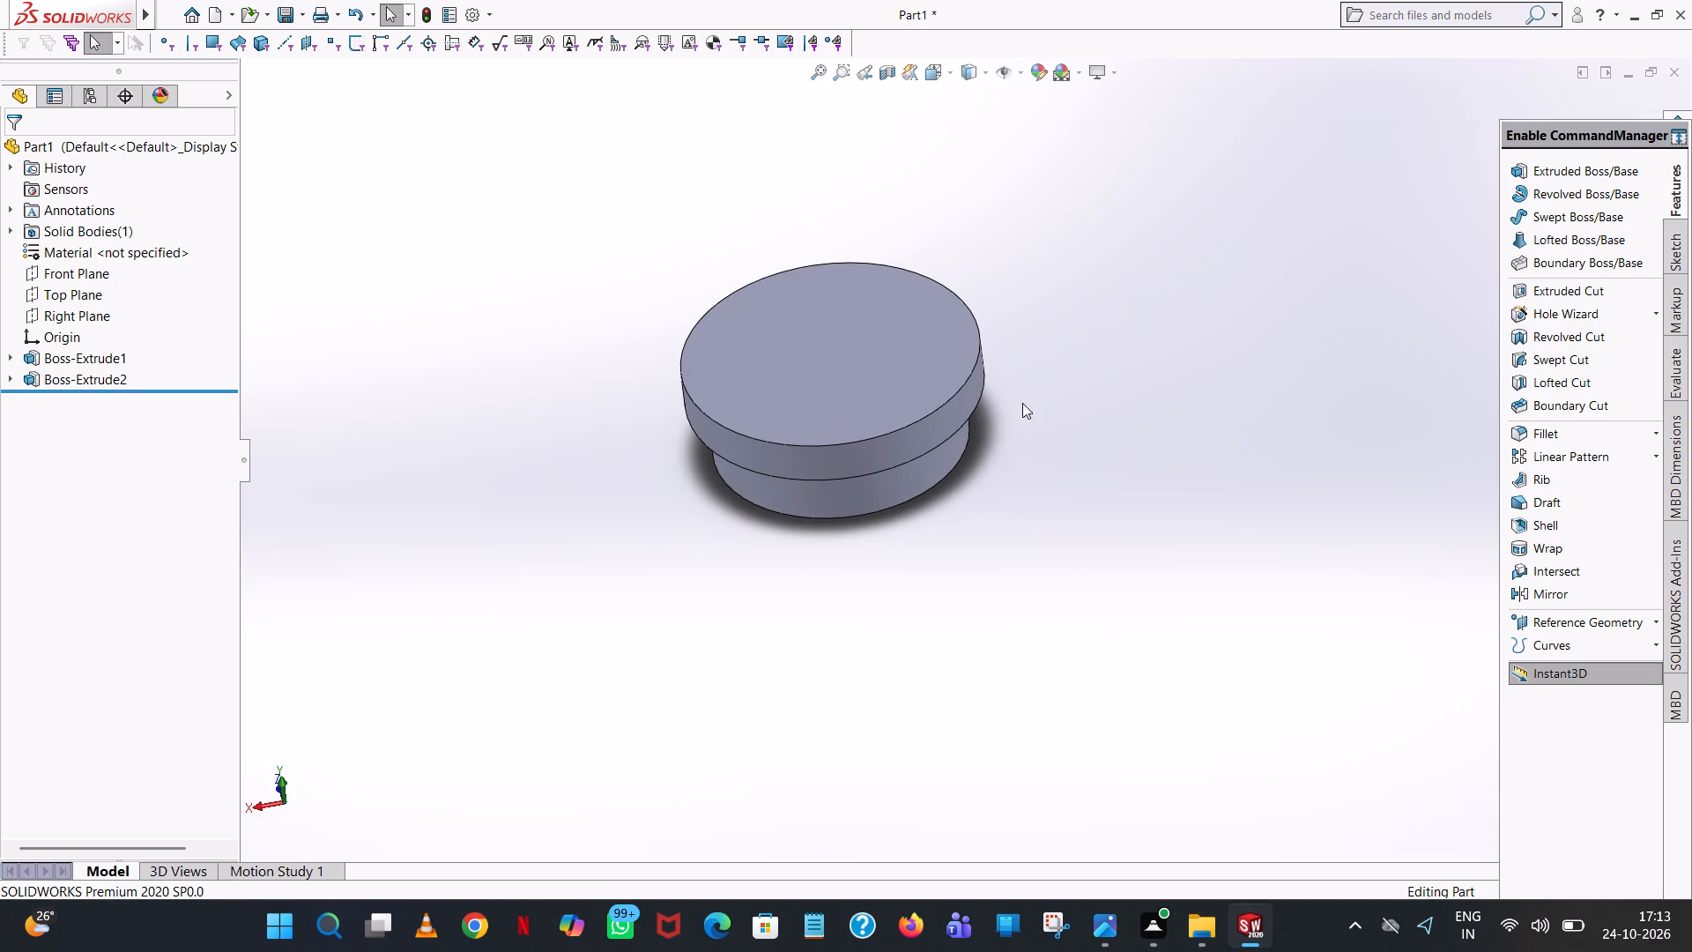
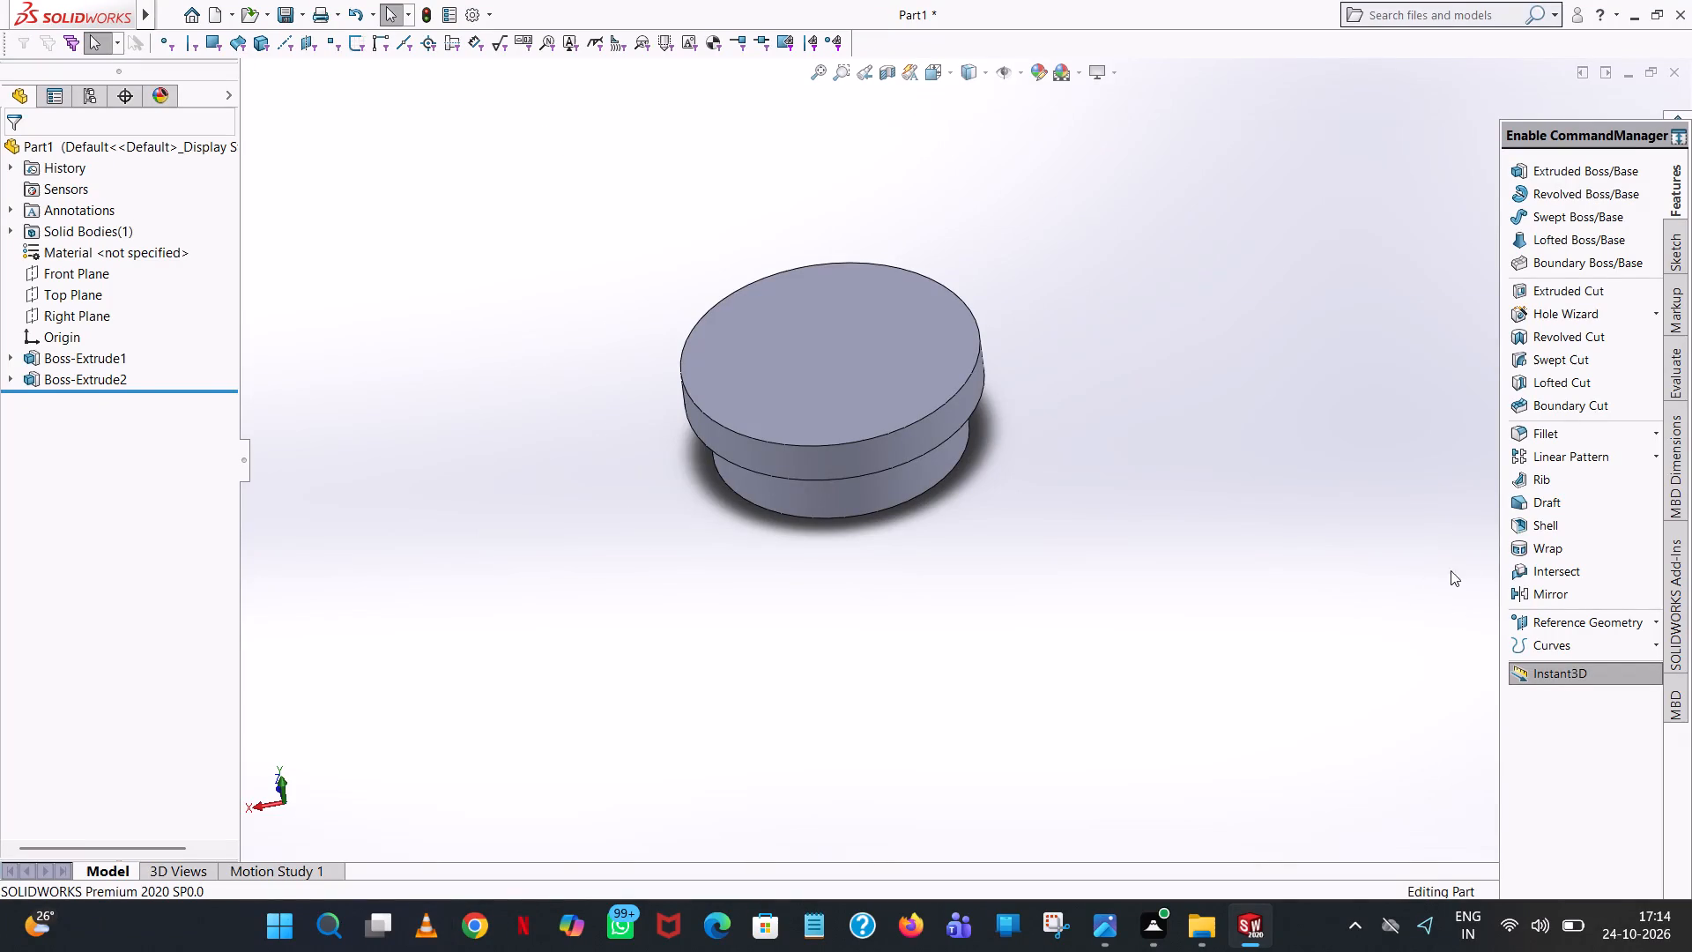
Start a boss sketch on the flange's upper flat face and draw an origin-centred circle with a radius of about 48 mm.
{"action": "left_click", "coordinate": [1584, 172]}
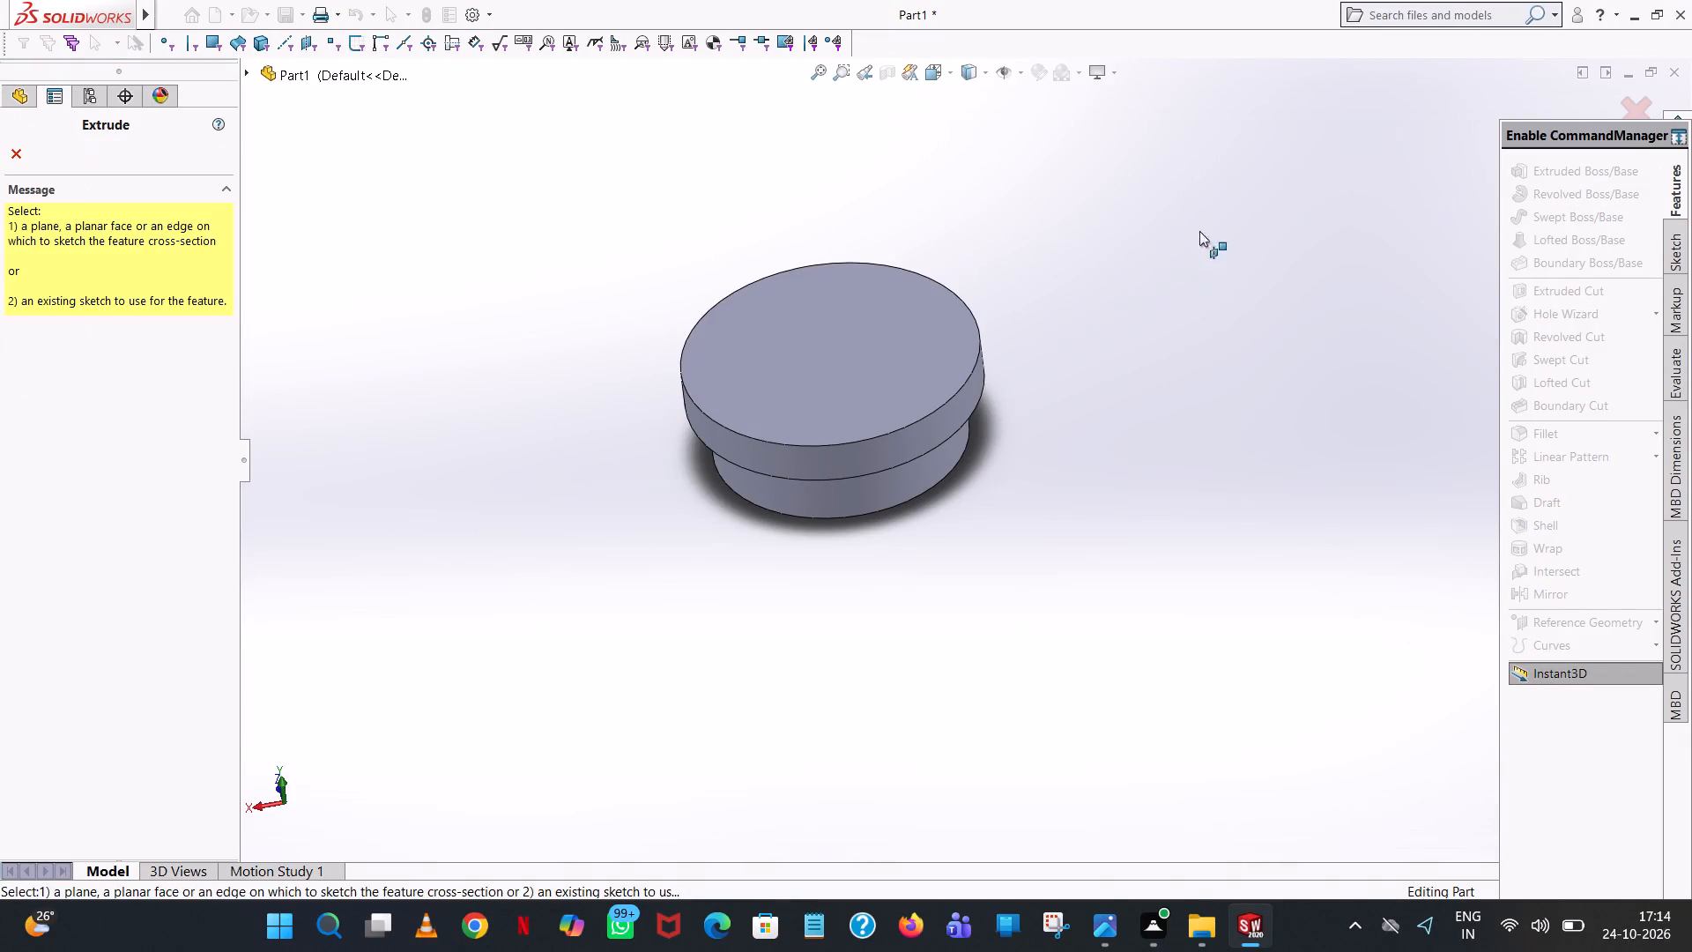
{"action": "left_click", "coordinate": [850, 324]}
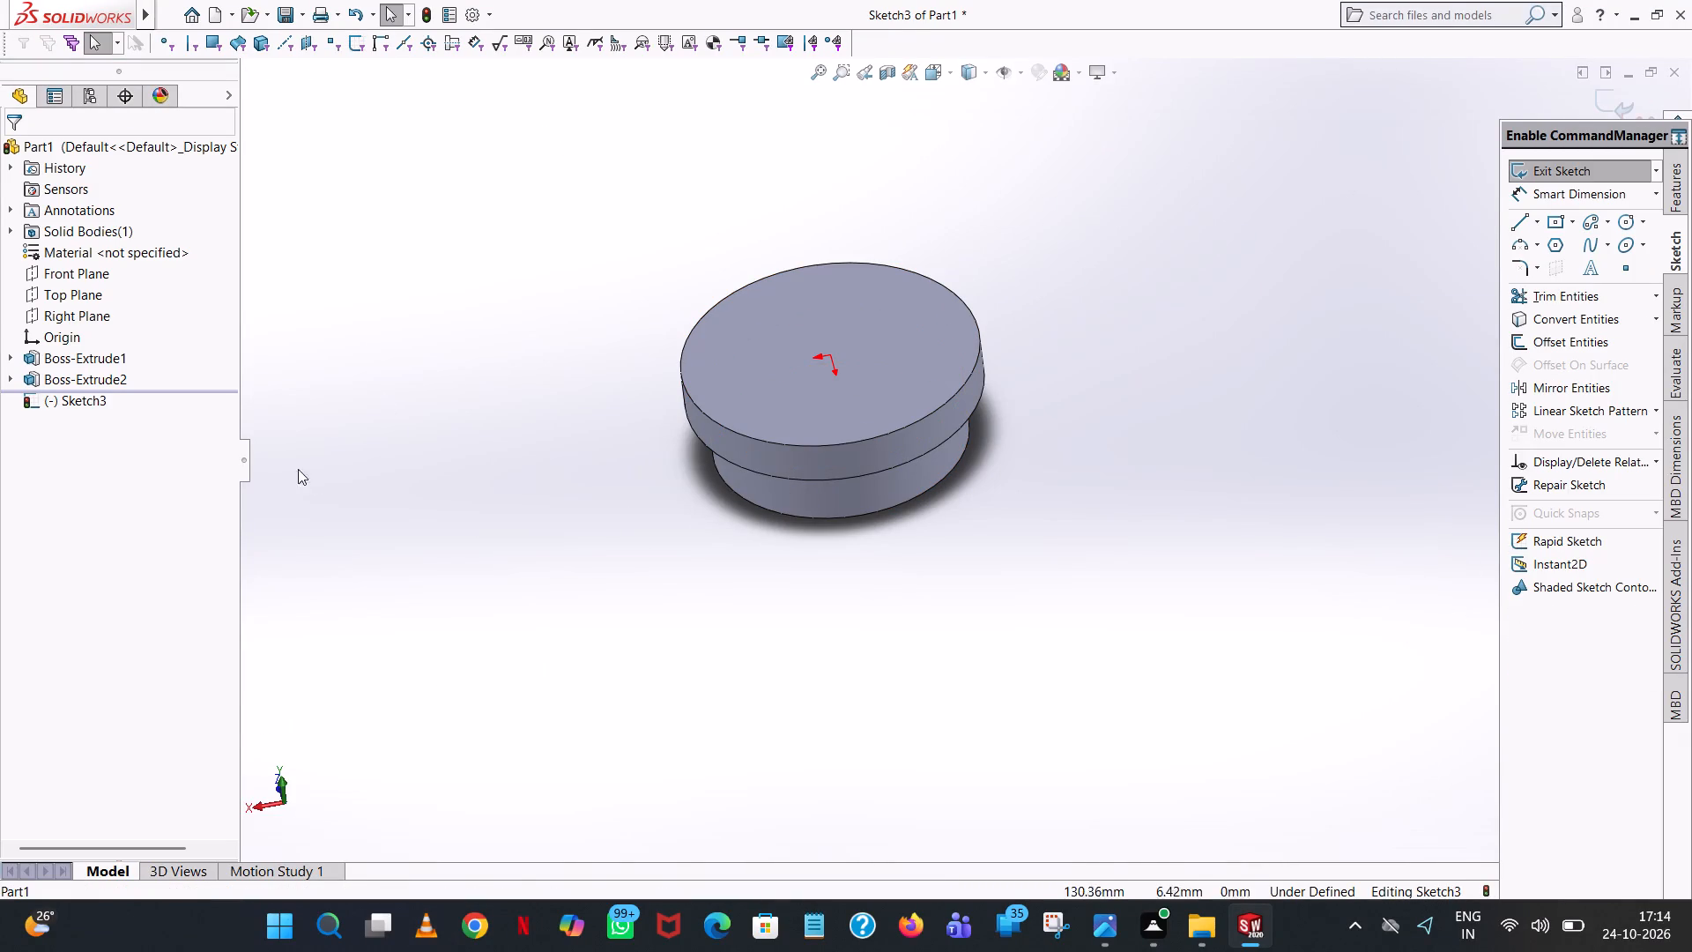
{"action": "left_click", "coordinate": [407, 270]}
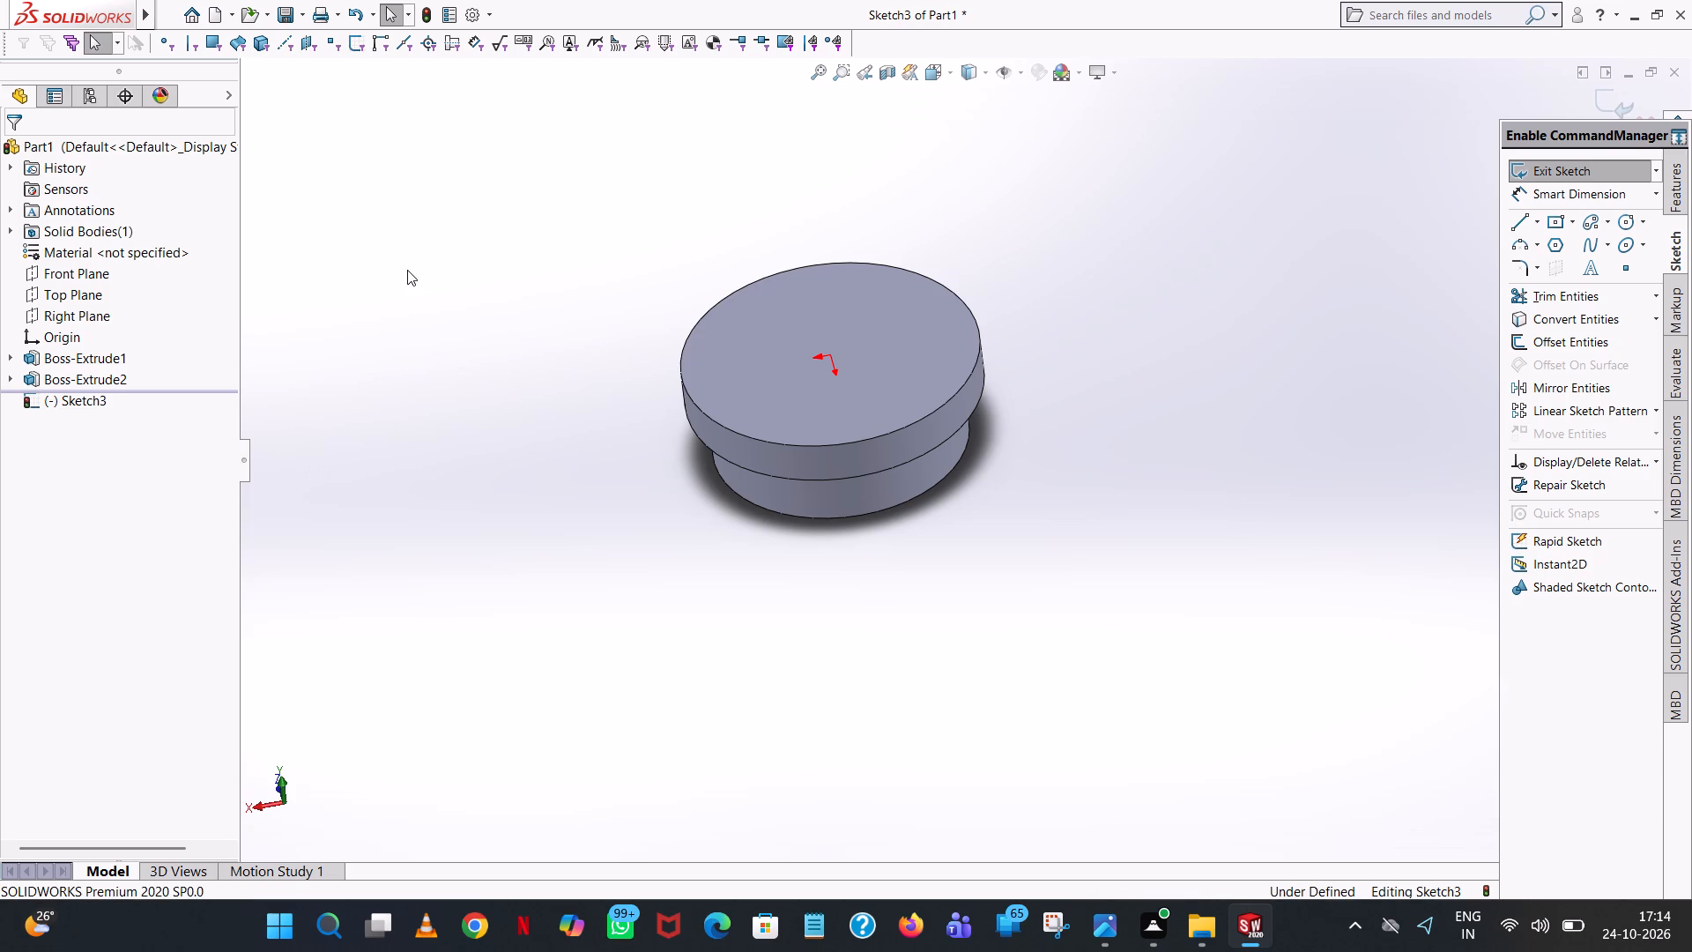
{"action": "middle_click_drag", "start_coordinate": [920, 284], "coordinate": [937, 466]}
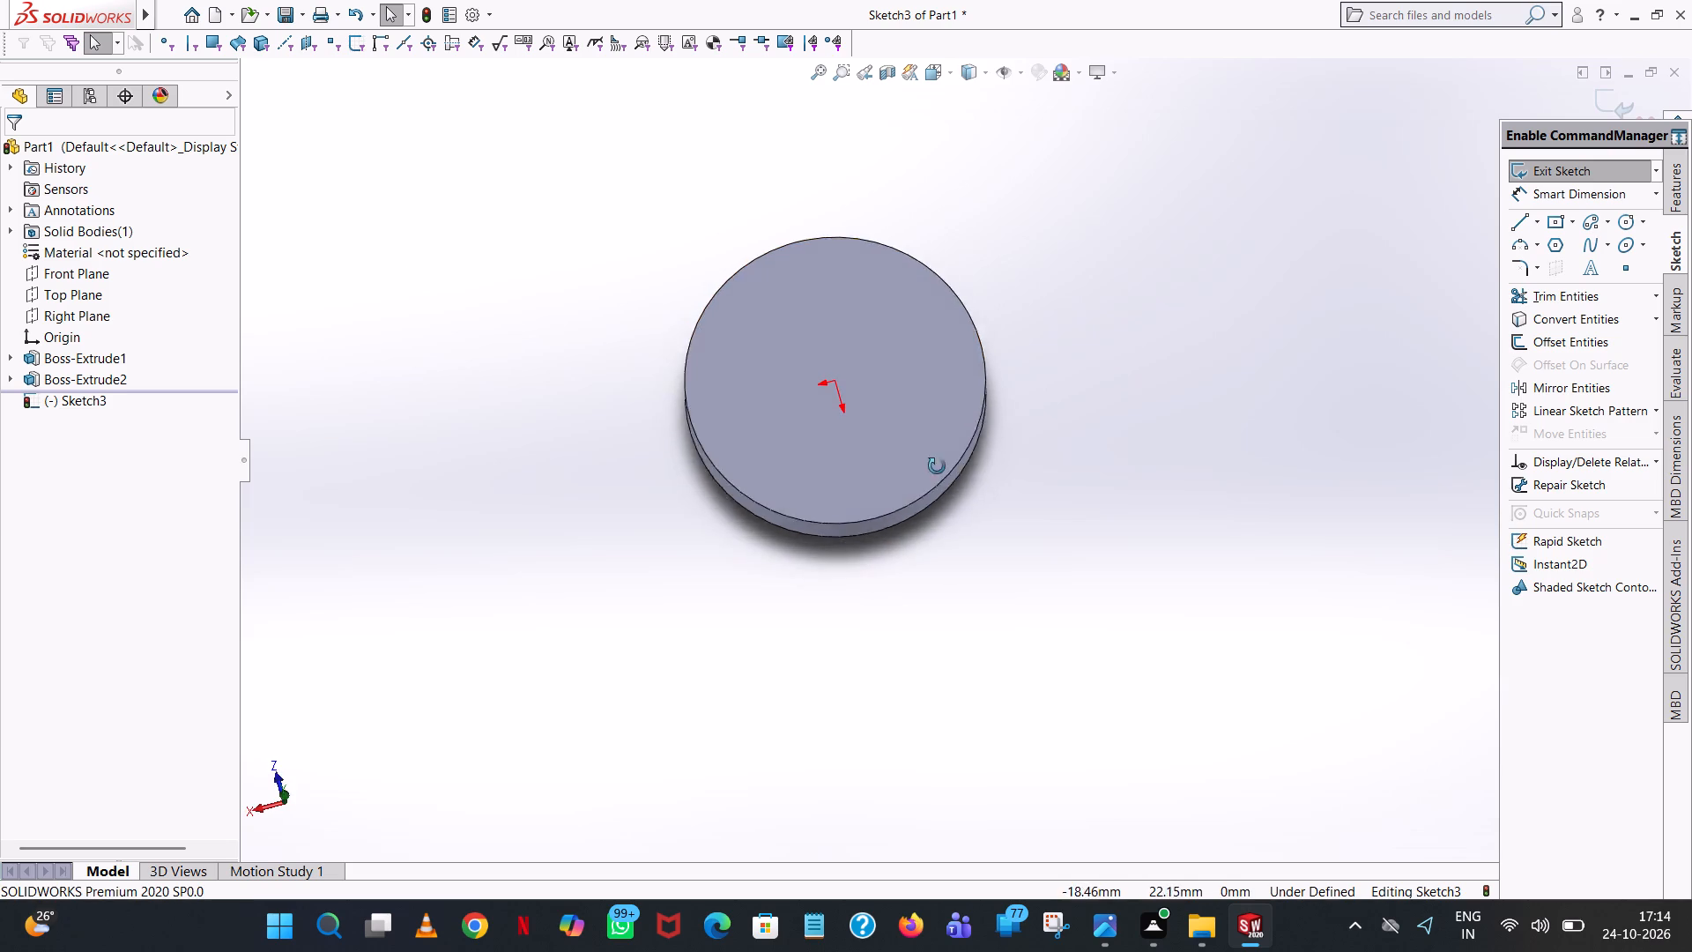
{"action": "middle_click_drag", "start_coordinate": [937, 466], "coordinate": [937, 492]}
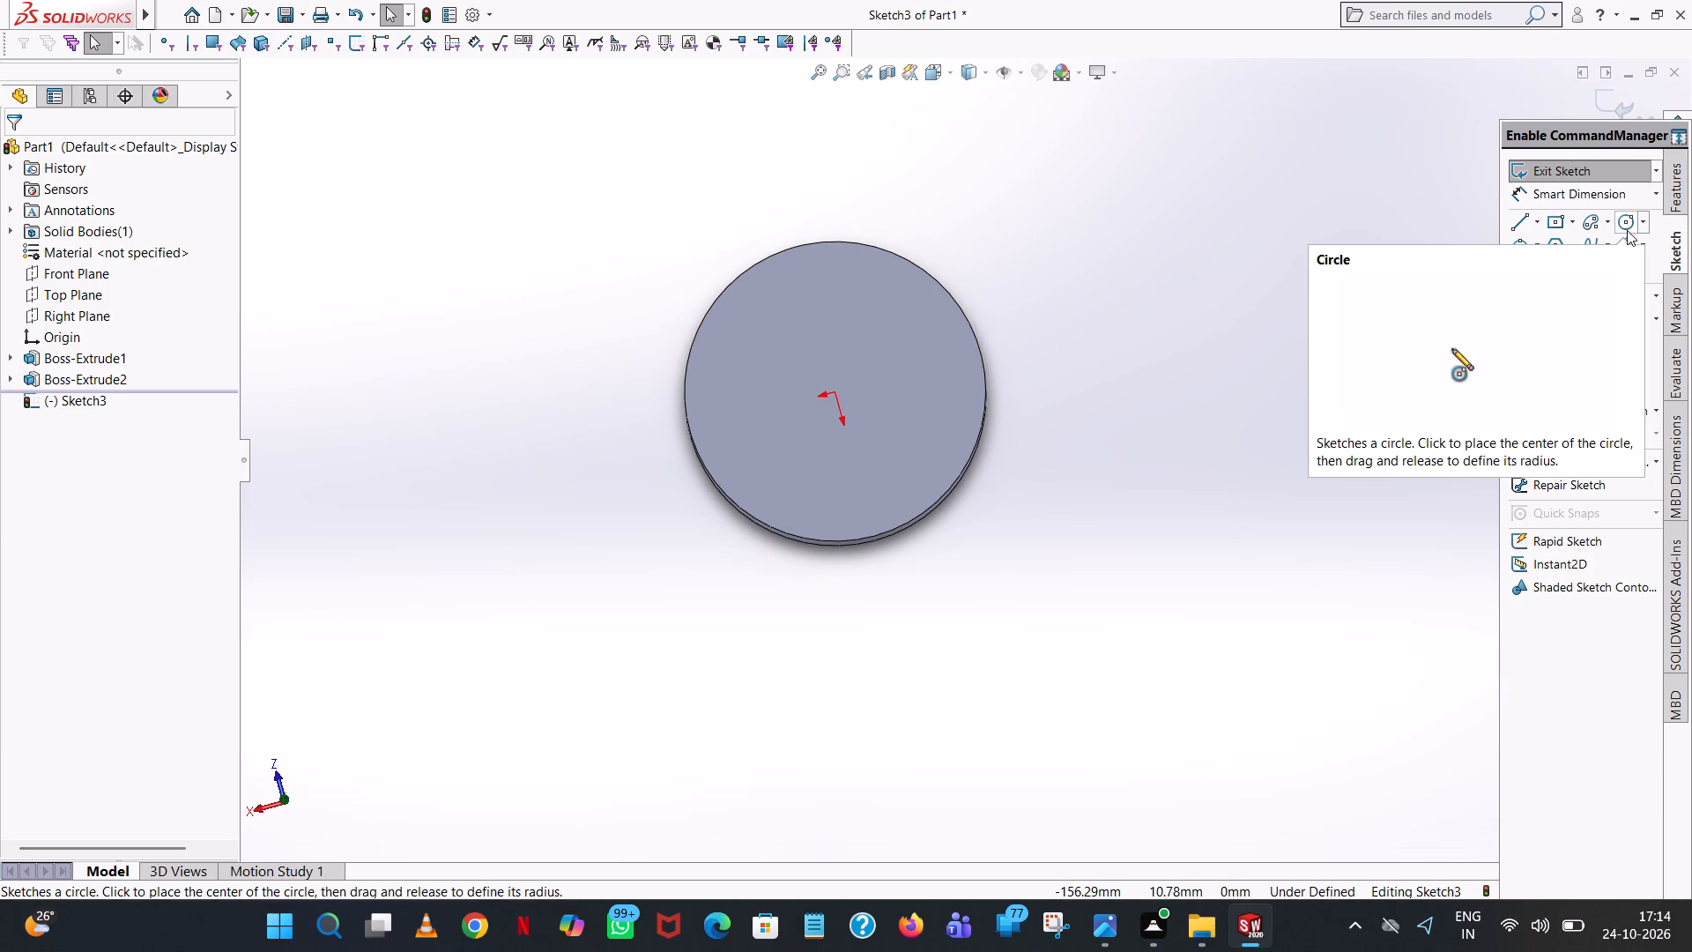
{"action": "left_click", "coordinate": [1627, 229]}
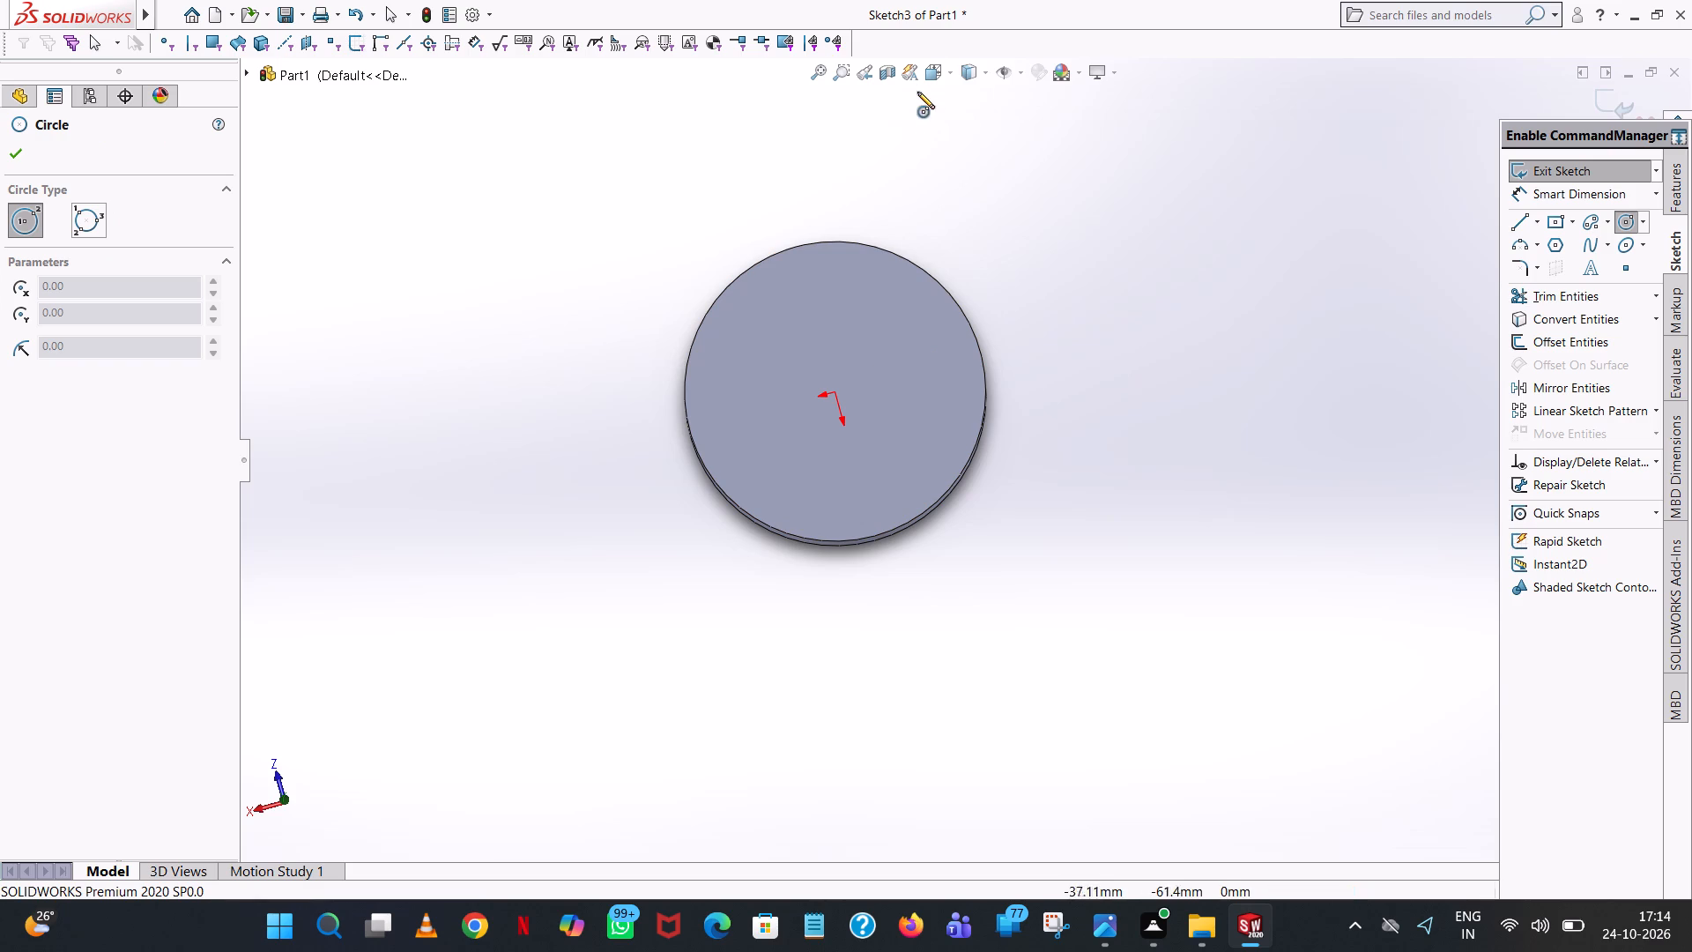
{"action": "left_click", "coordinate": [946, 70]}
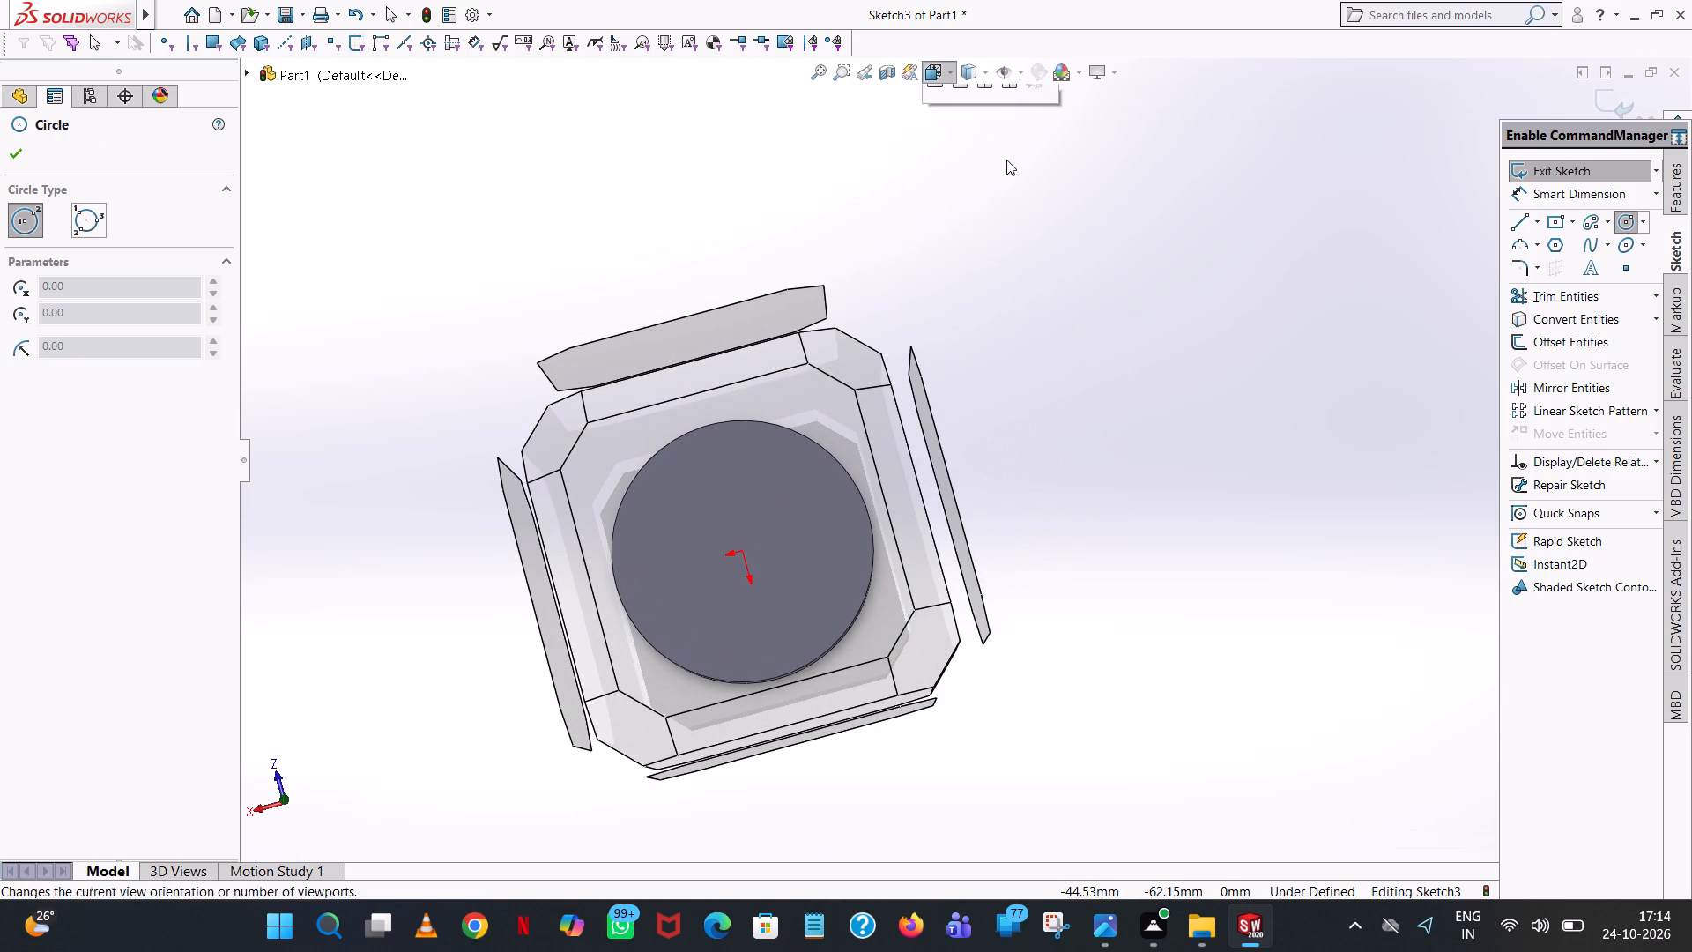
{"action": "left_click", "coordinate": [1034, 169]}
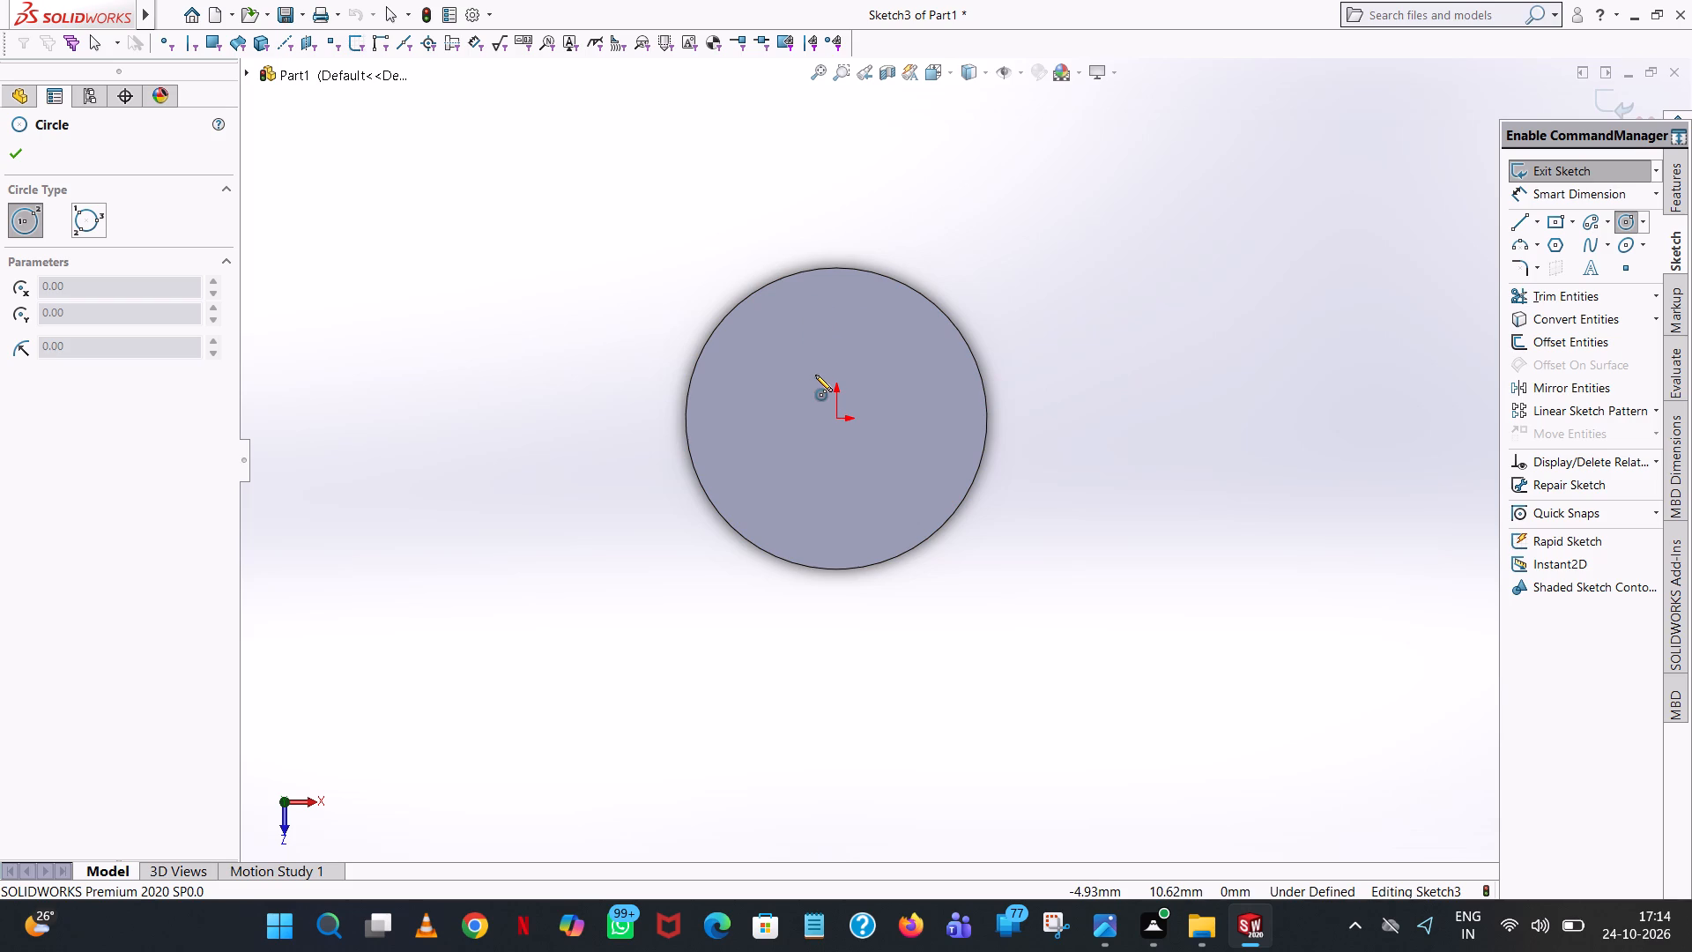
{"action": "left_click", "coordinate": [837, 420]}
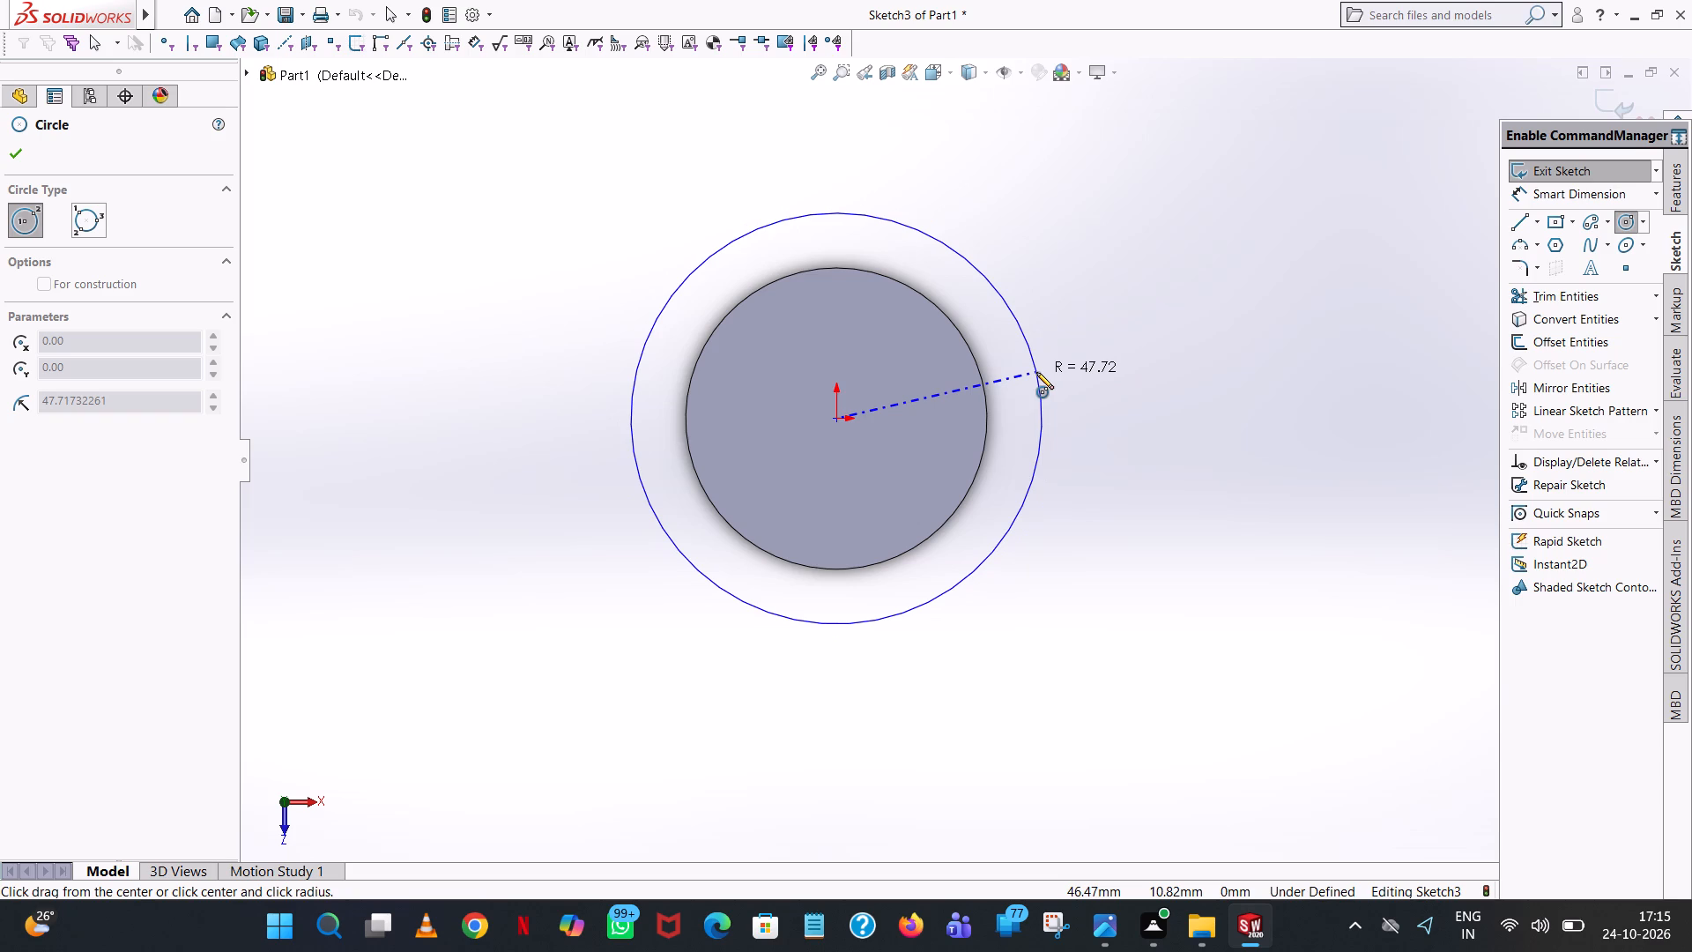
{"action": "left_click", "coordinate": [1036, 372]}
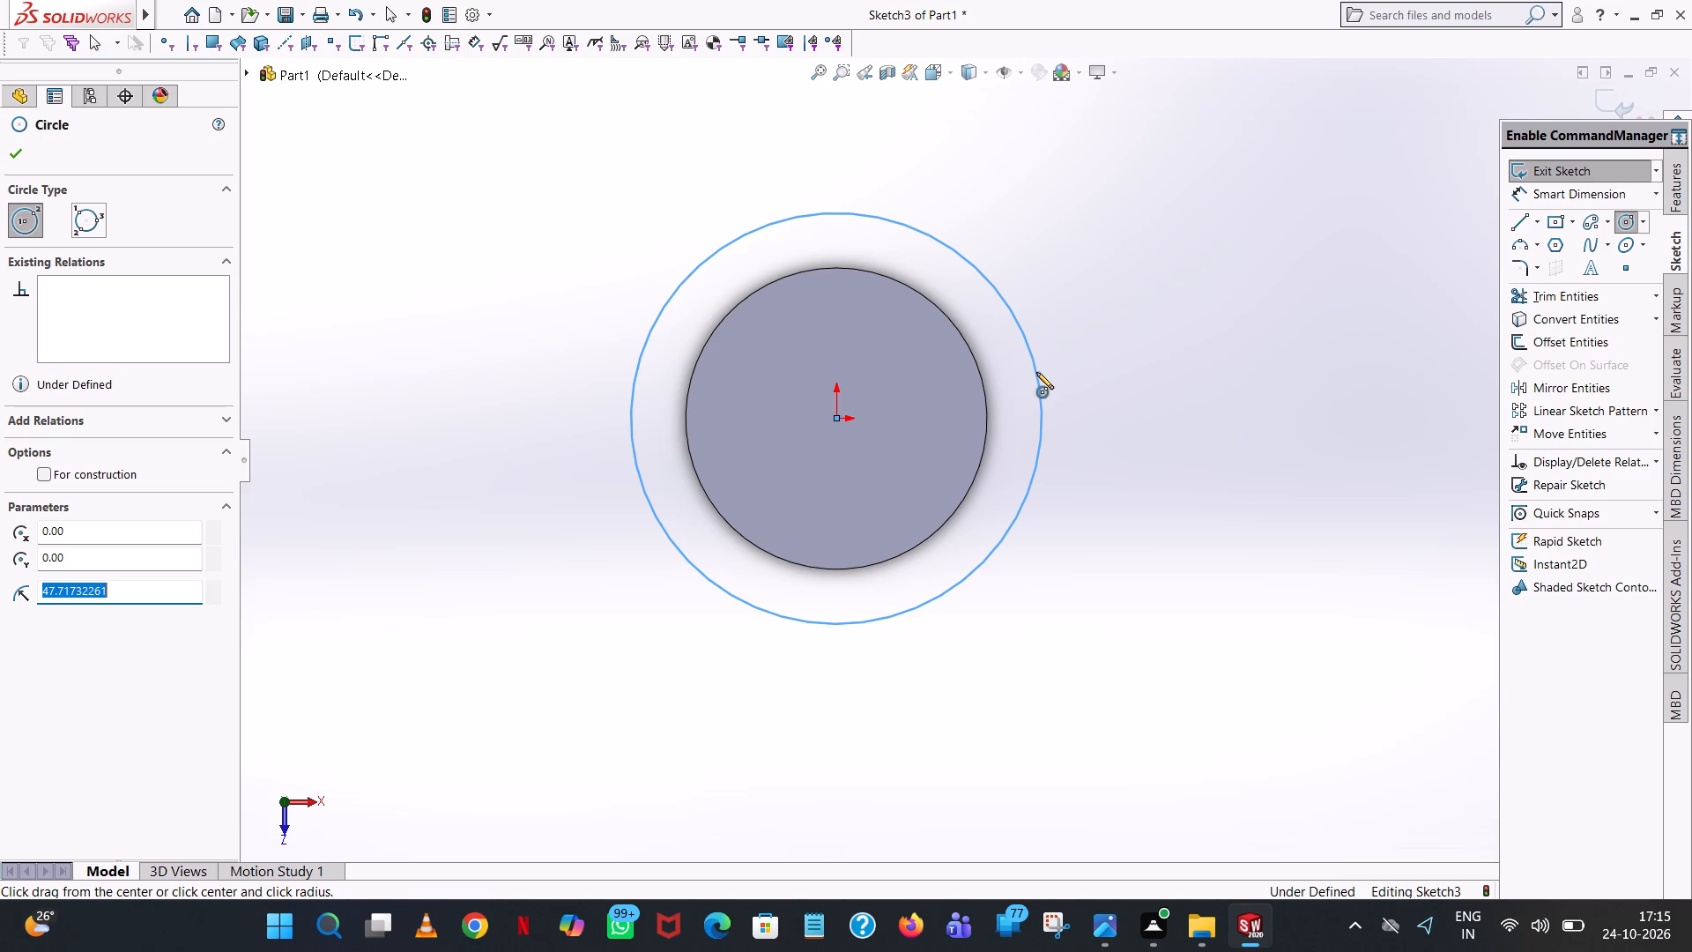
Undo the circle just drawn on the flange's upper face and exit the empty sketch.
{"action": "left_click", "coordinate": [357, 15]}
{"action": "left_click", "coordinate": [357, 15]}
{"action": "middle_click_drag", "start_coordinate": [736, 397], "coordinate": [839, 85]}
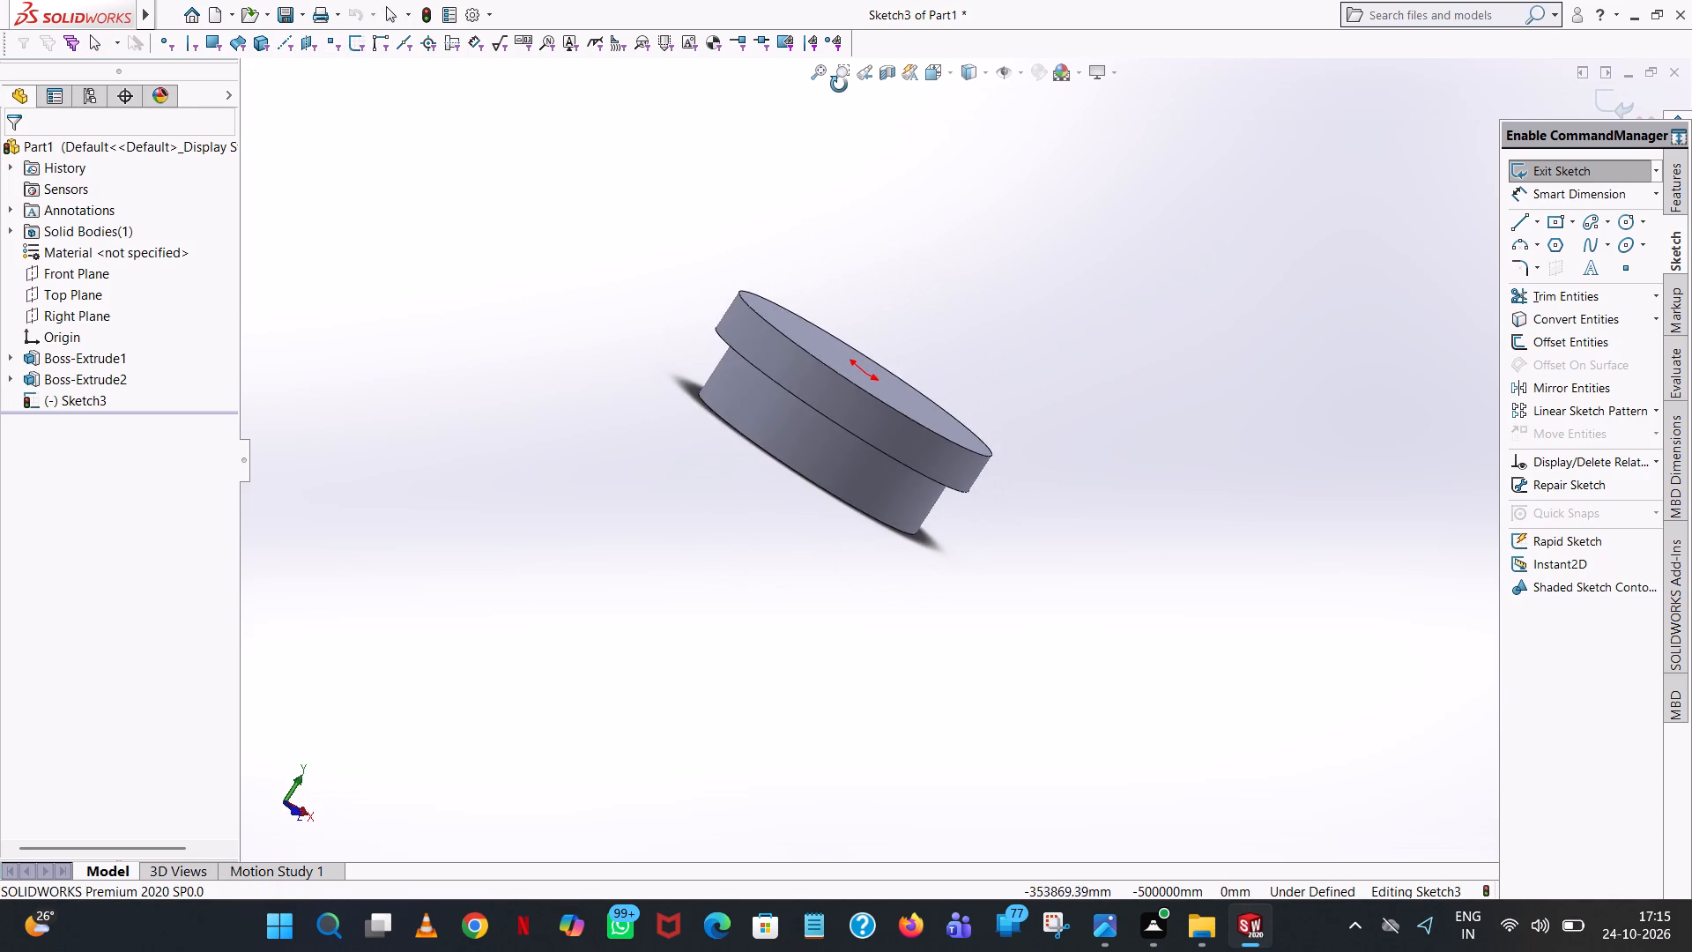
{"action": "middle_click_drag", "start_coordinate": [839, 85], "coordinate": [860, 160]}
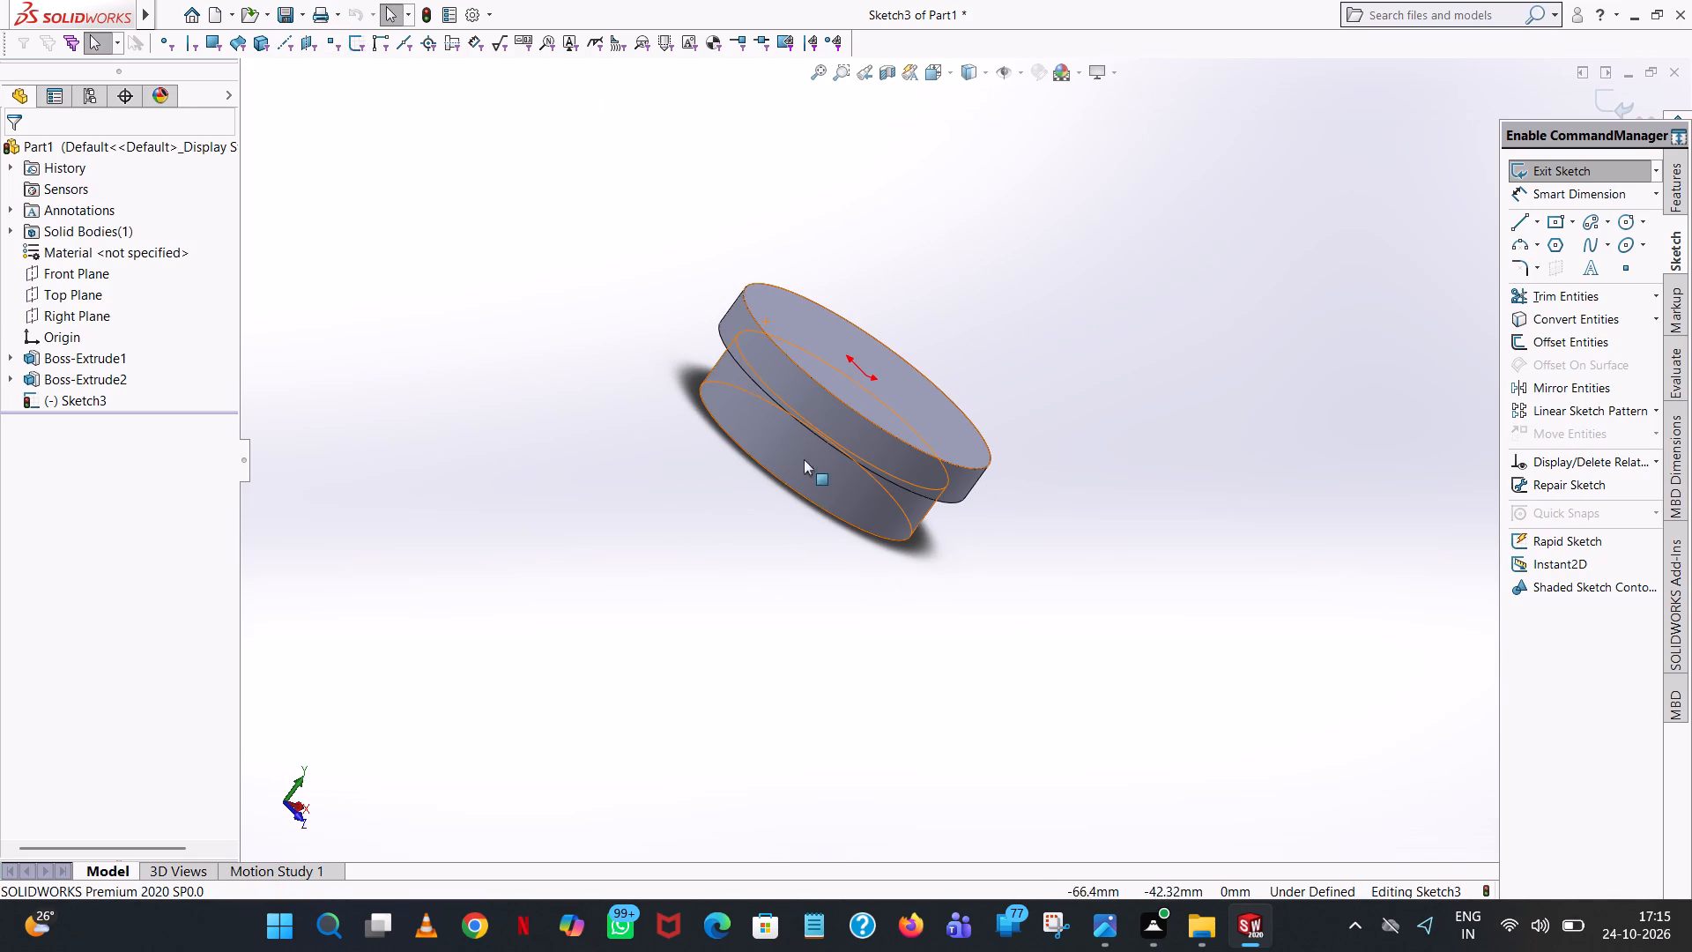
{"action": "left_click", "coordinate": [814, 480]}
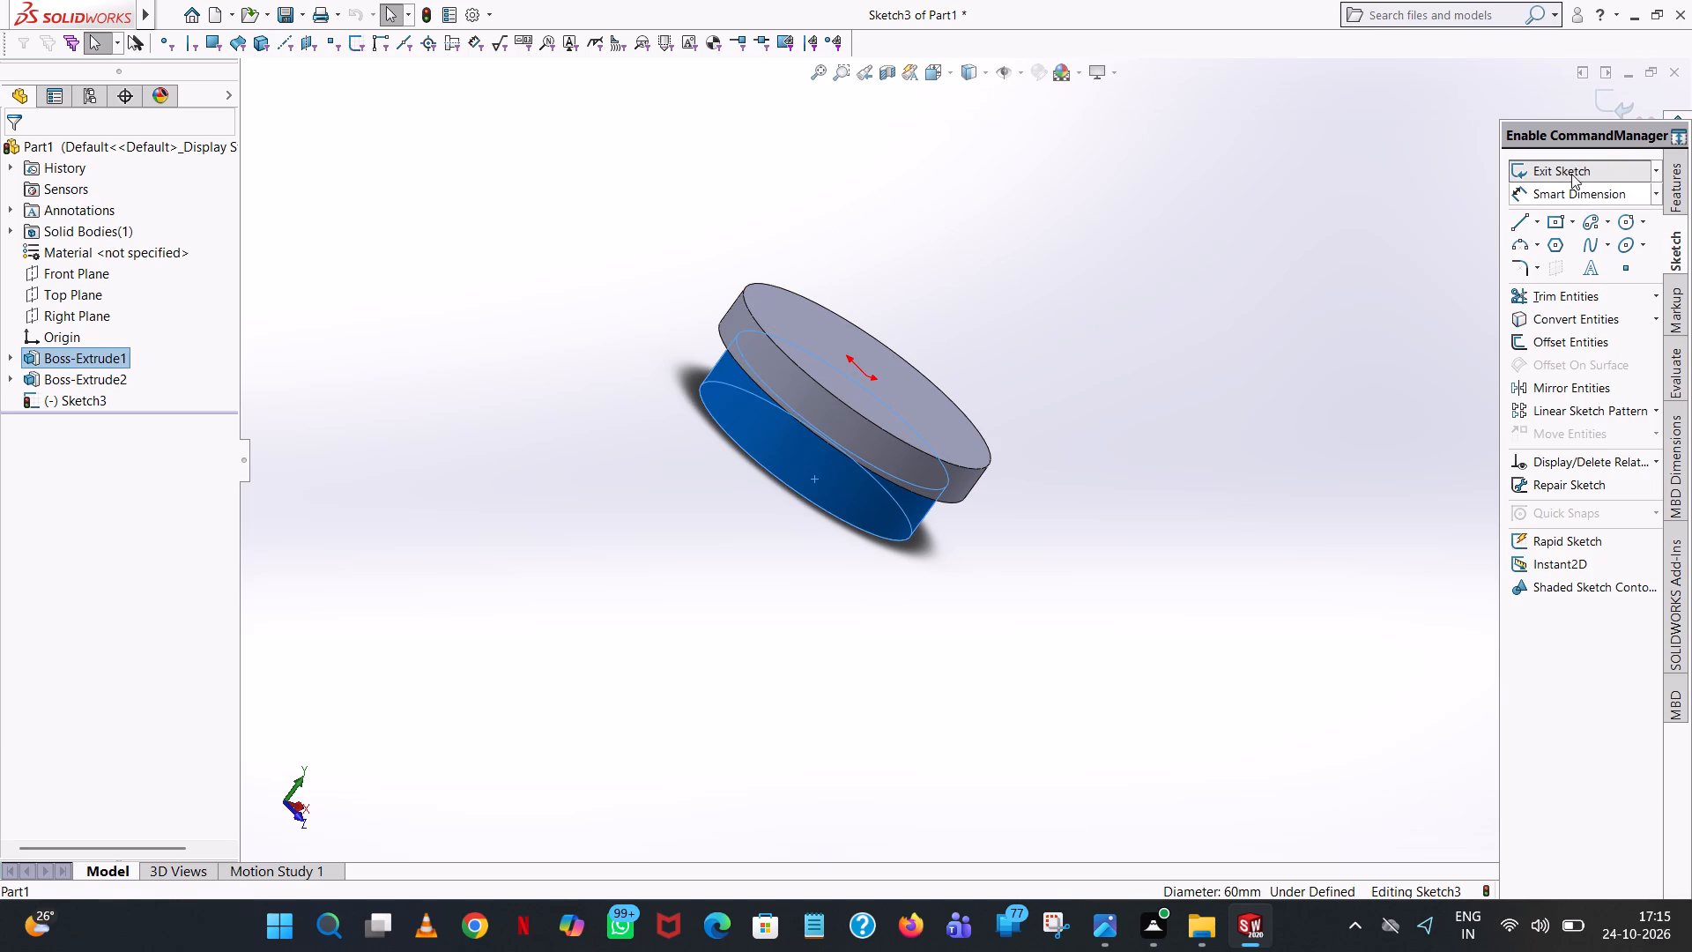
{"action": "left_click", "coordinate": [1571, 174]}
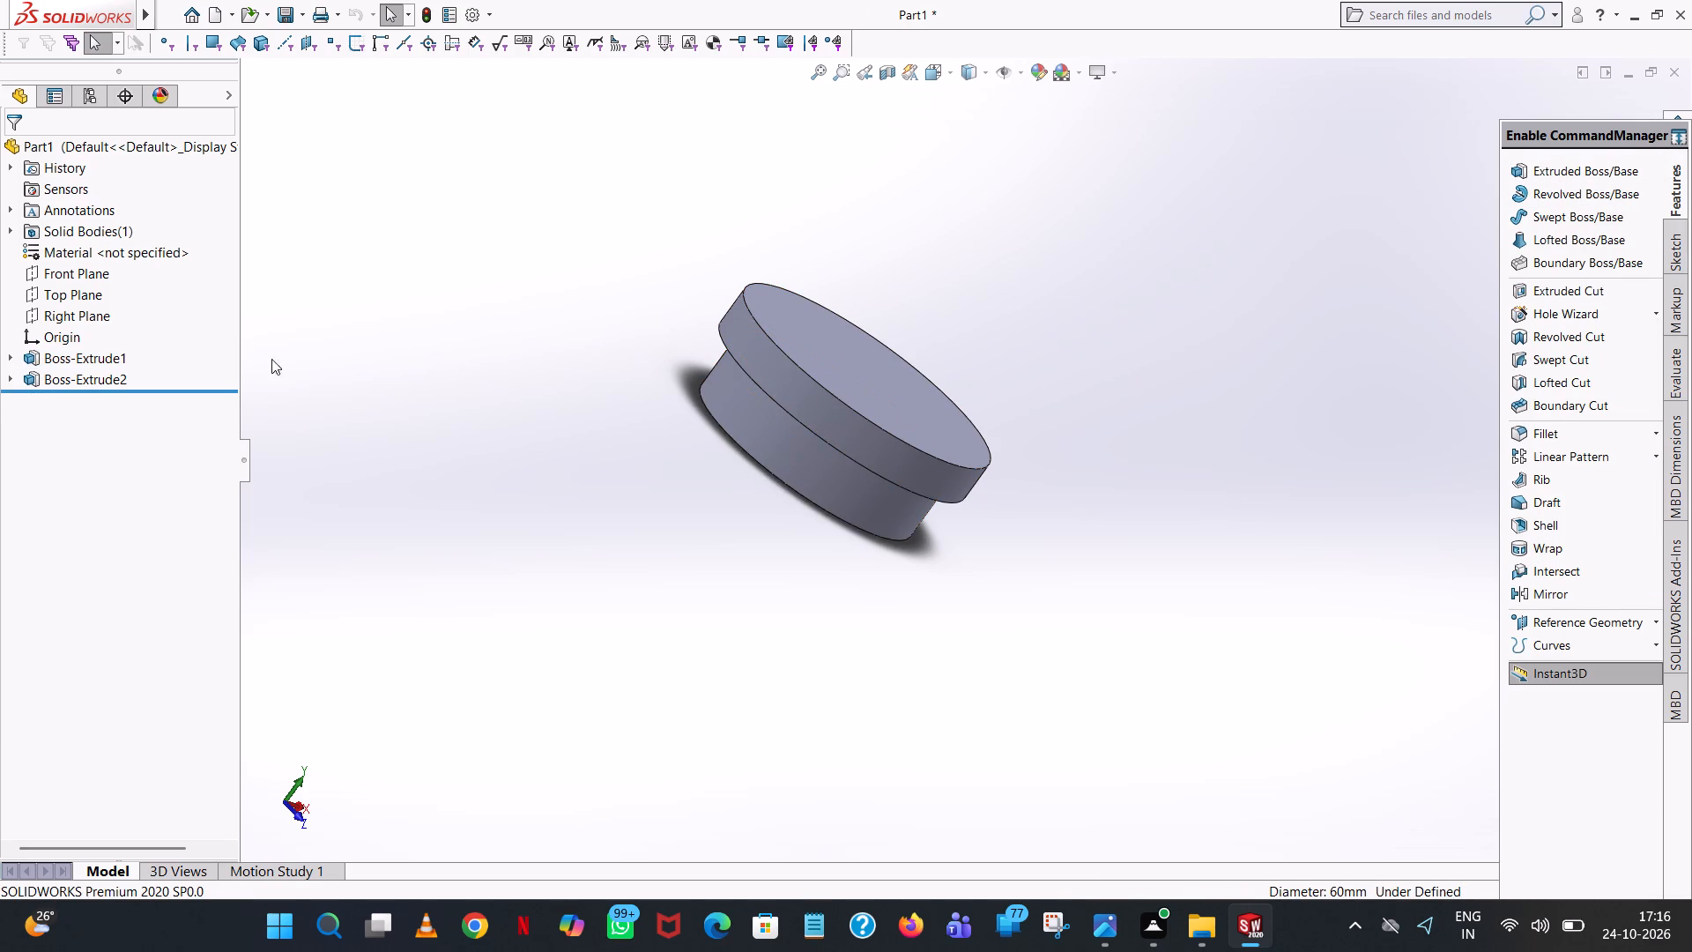
Edit the sketch of the first extrusion, set its circle's diameter to 100 mm, and exit the sketch.
{"action": "left_click", "coordinate": [100, 360]}
{"action": "left_click", "coordinate": [12, 357]}
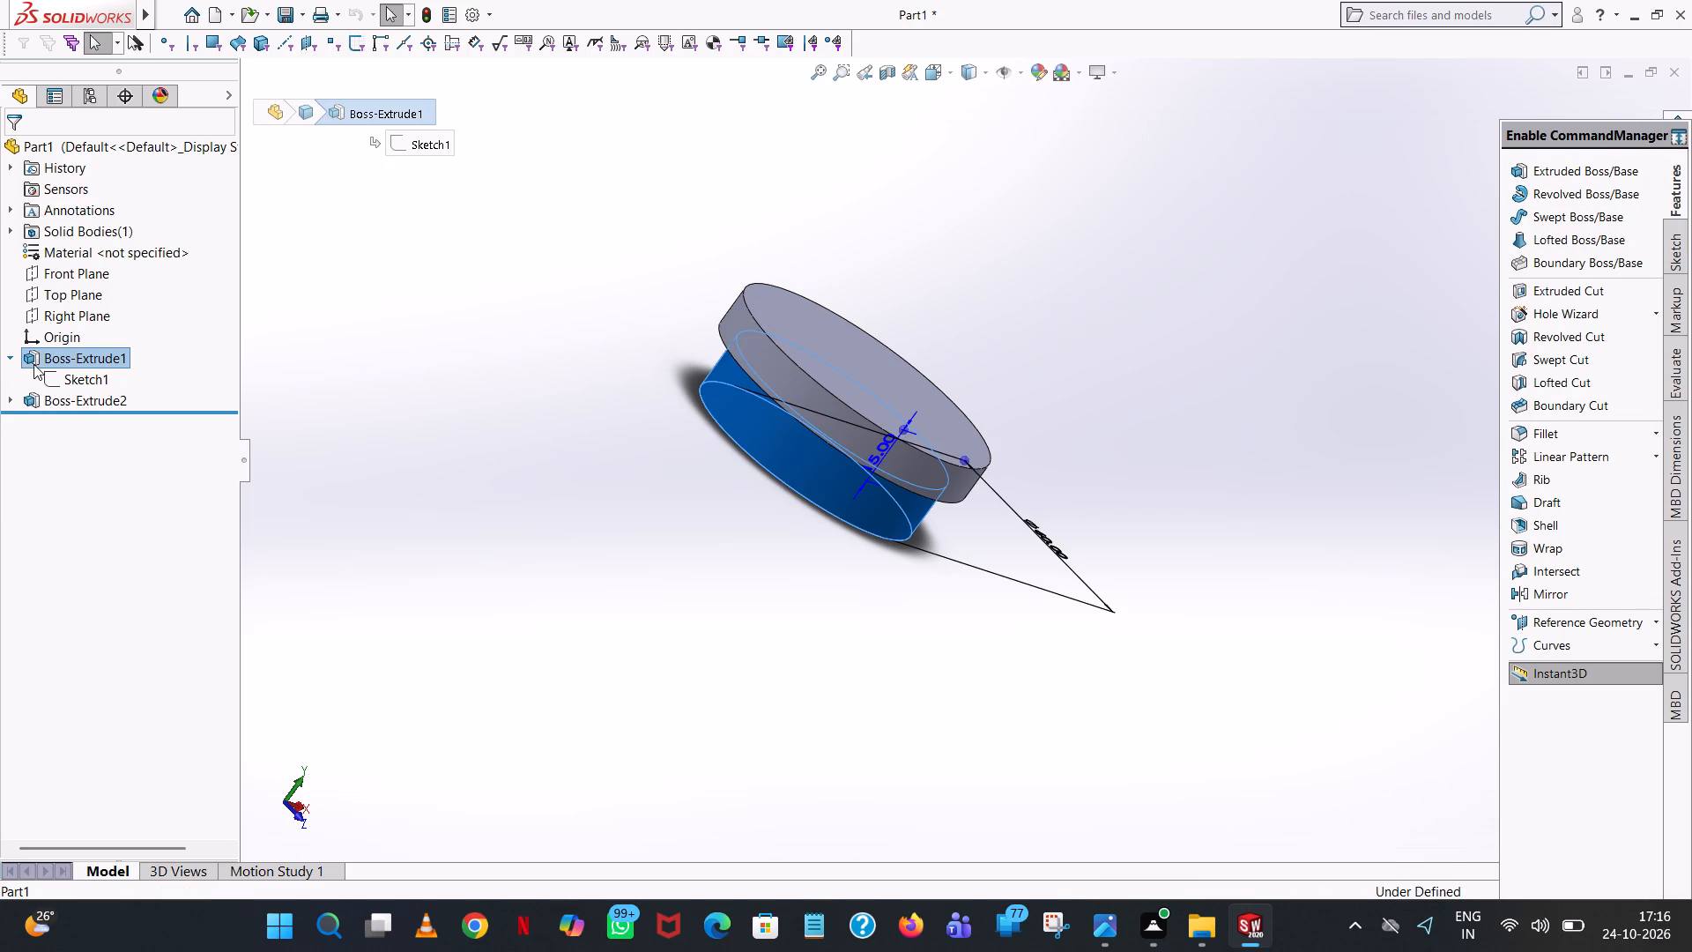
{"action": "left_click", "coordinate": [77, 381]}
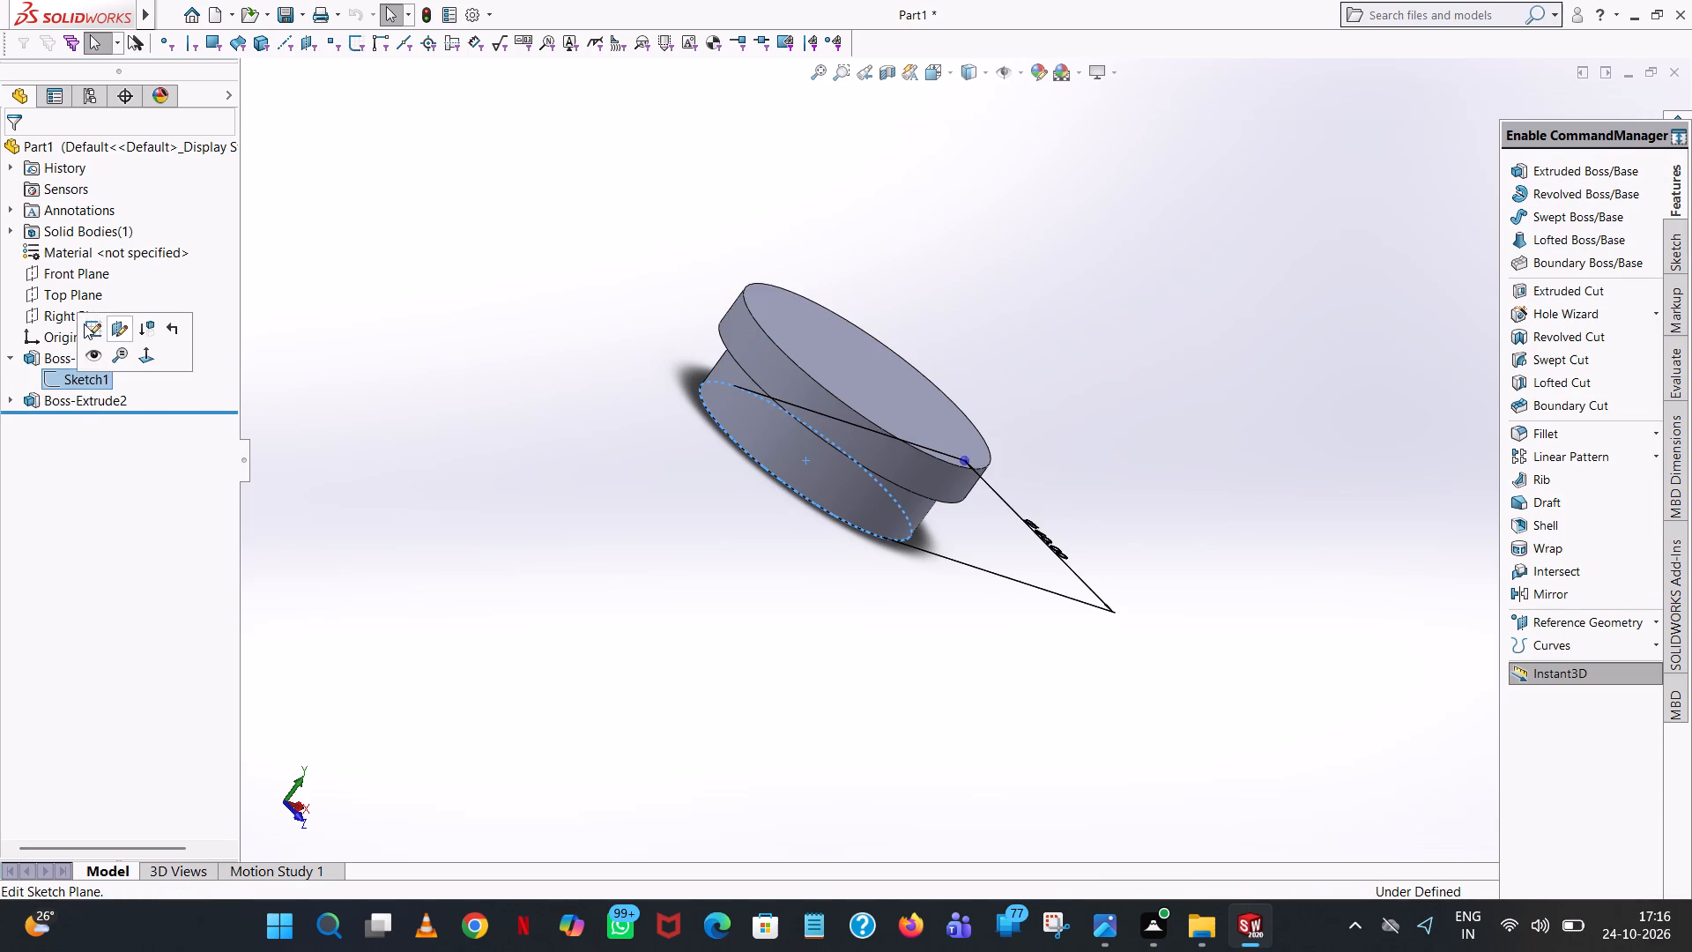
{"action": "left_click", "coordinate": [84, 324]}
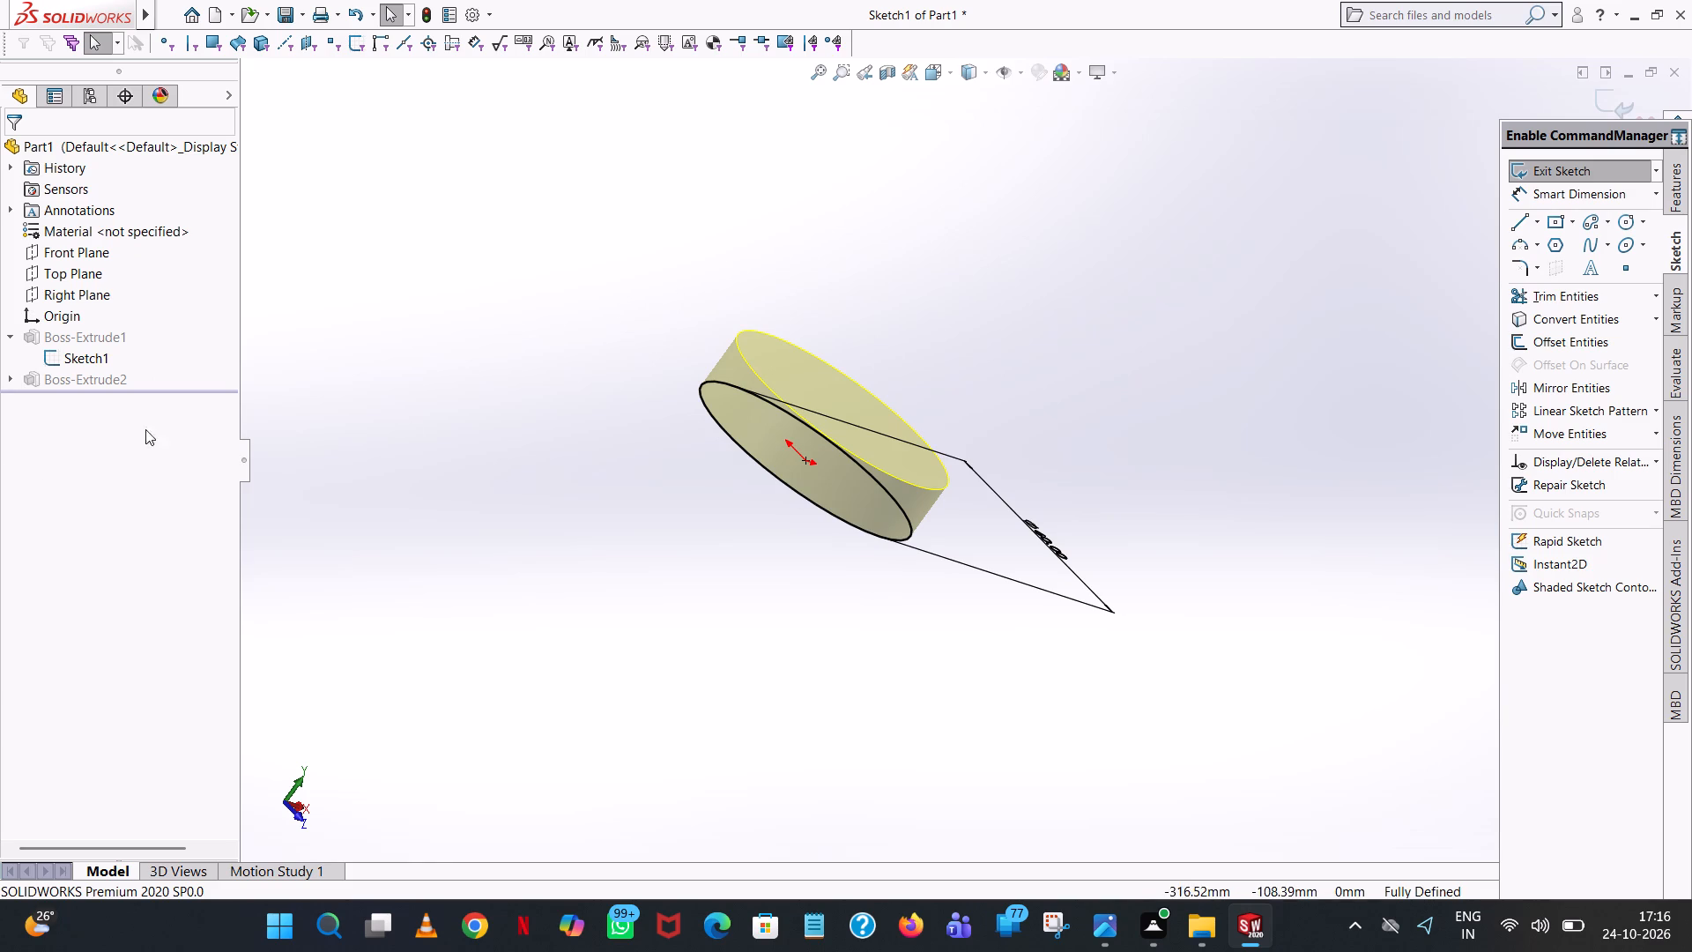
{"action": "middle_click_drag", "start_coordinate": [875, 422], "coordinate": [820, 612]}
{"action": "left_click", "coordinate": [1155, 353]}
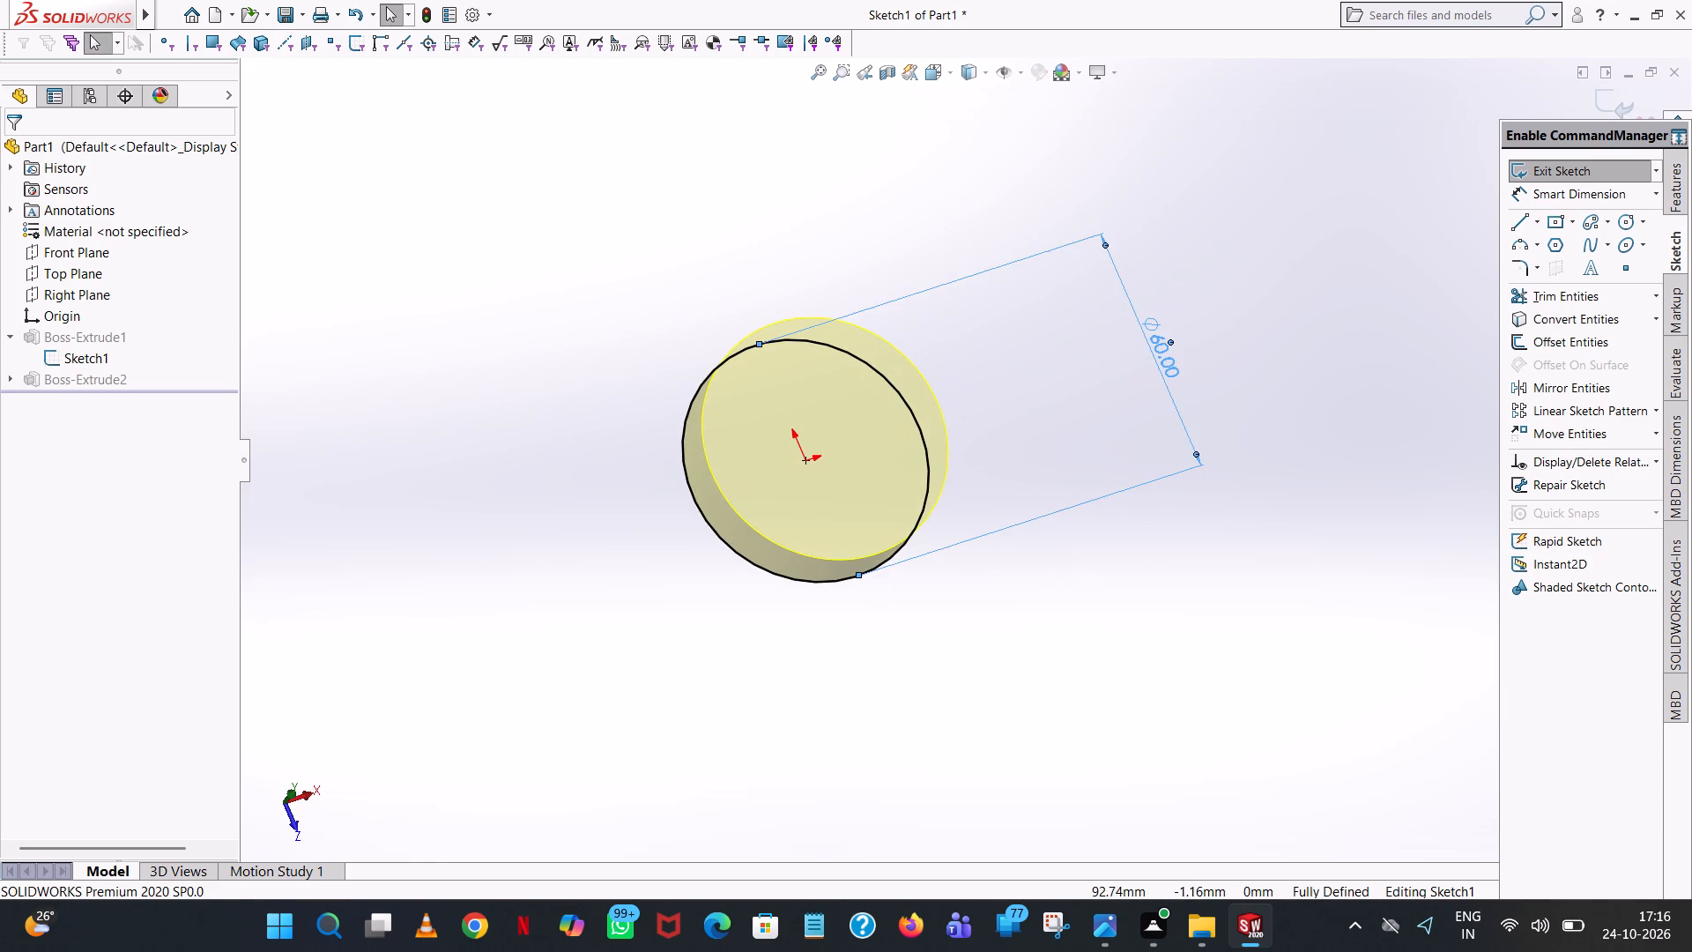
{"action": "left_click", "coordinate": [1166, 353]}
{"action": "left_click", "coordinate": [1166, 353]}
{"action": "double_click", "coordinate": [1157, 343]}
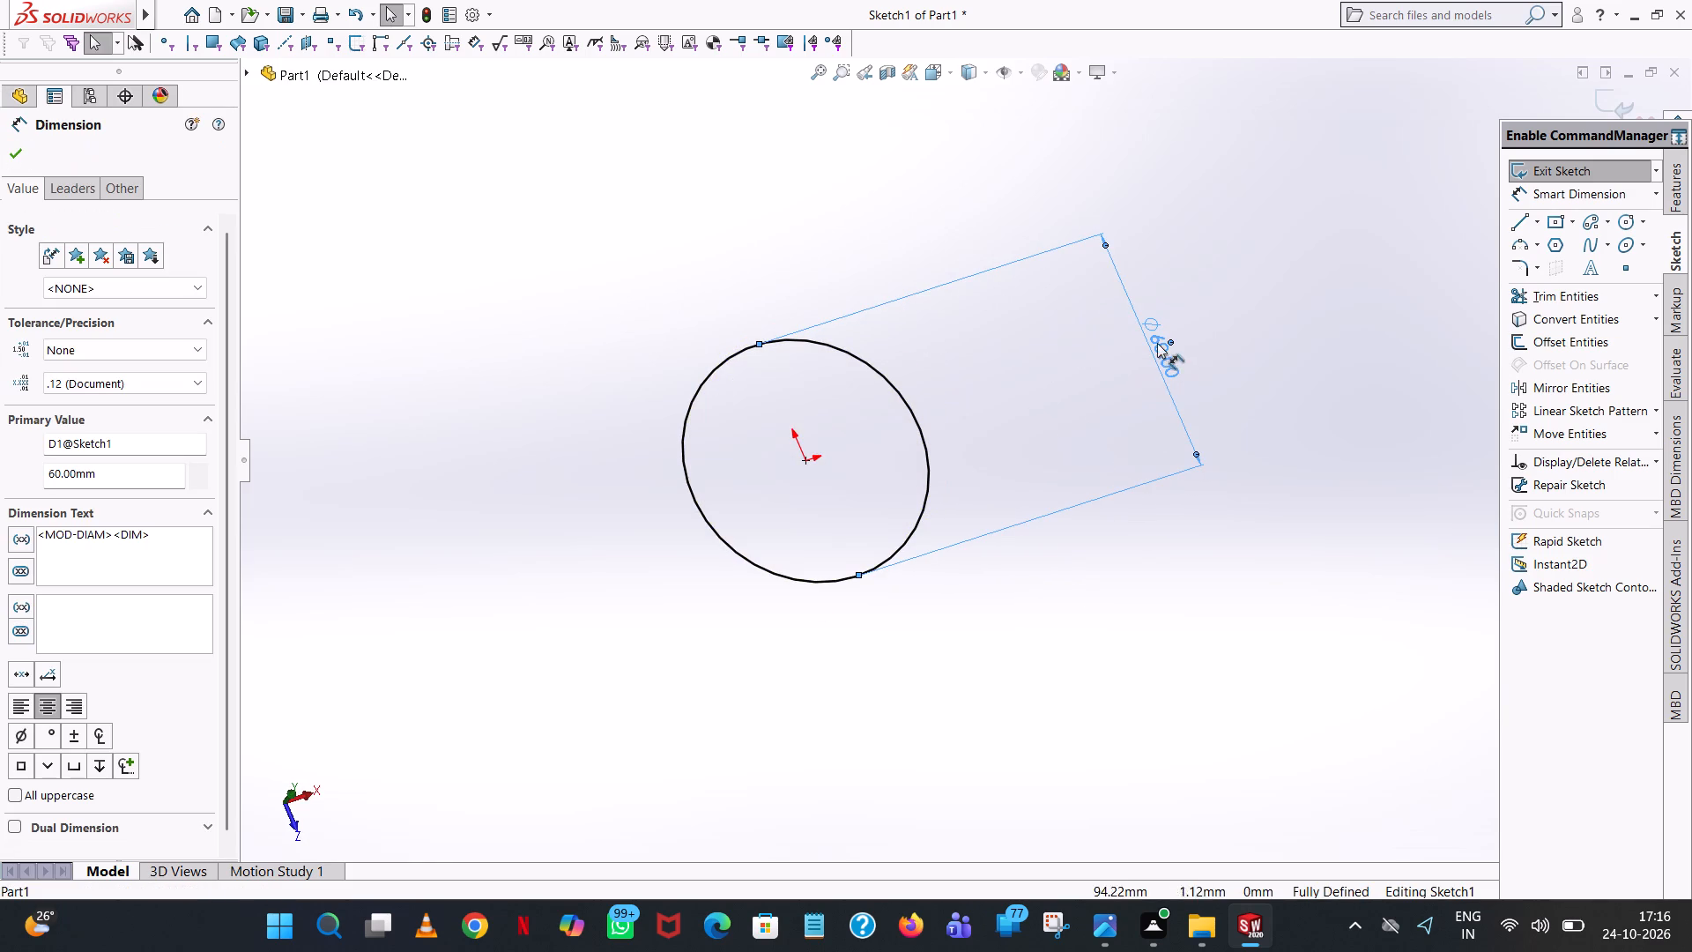
{"action": "type", "text": "100"}
{"action": "key", "text": "Return"}
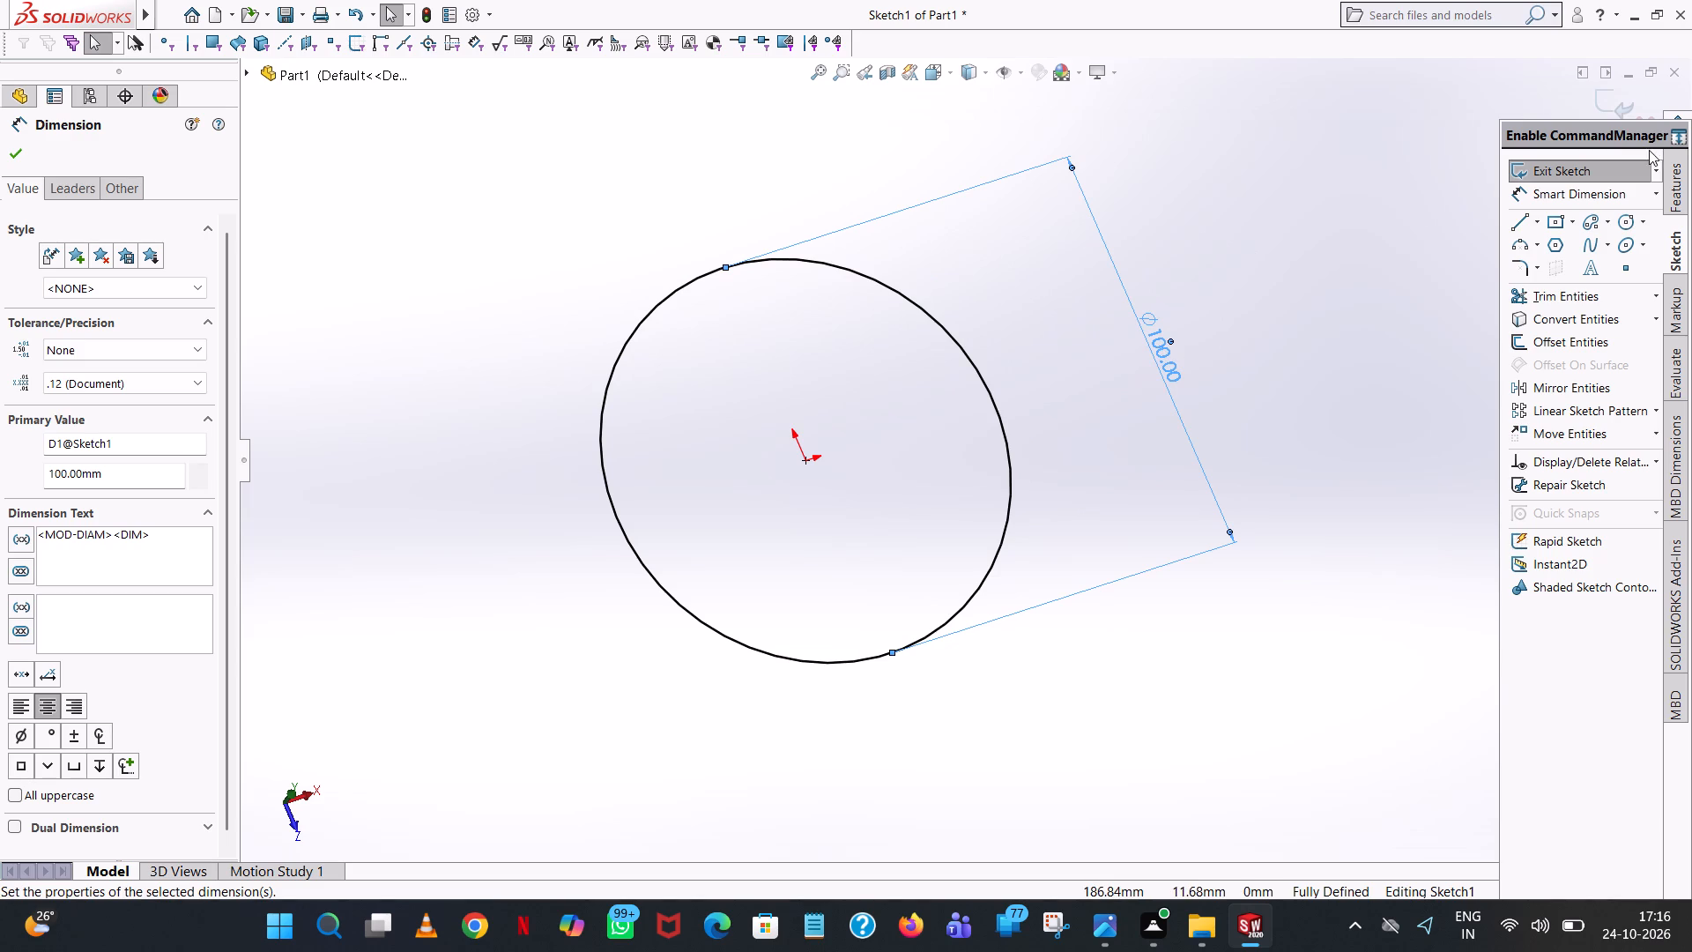
{"action": "left_click", "coordinate": [1638, 159]}
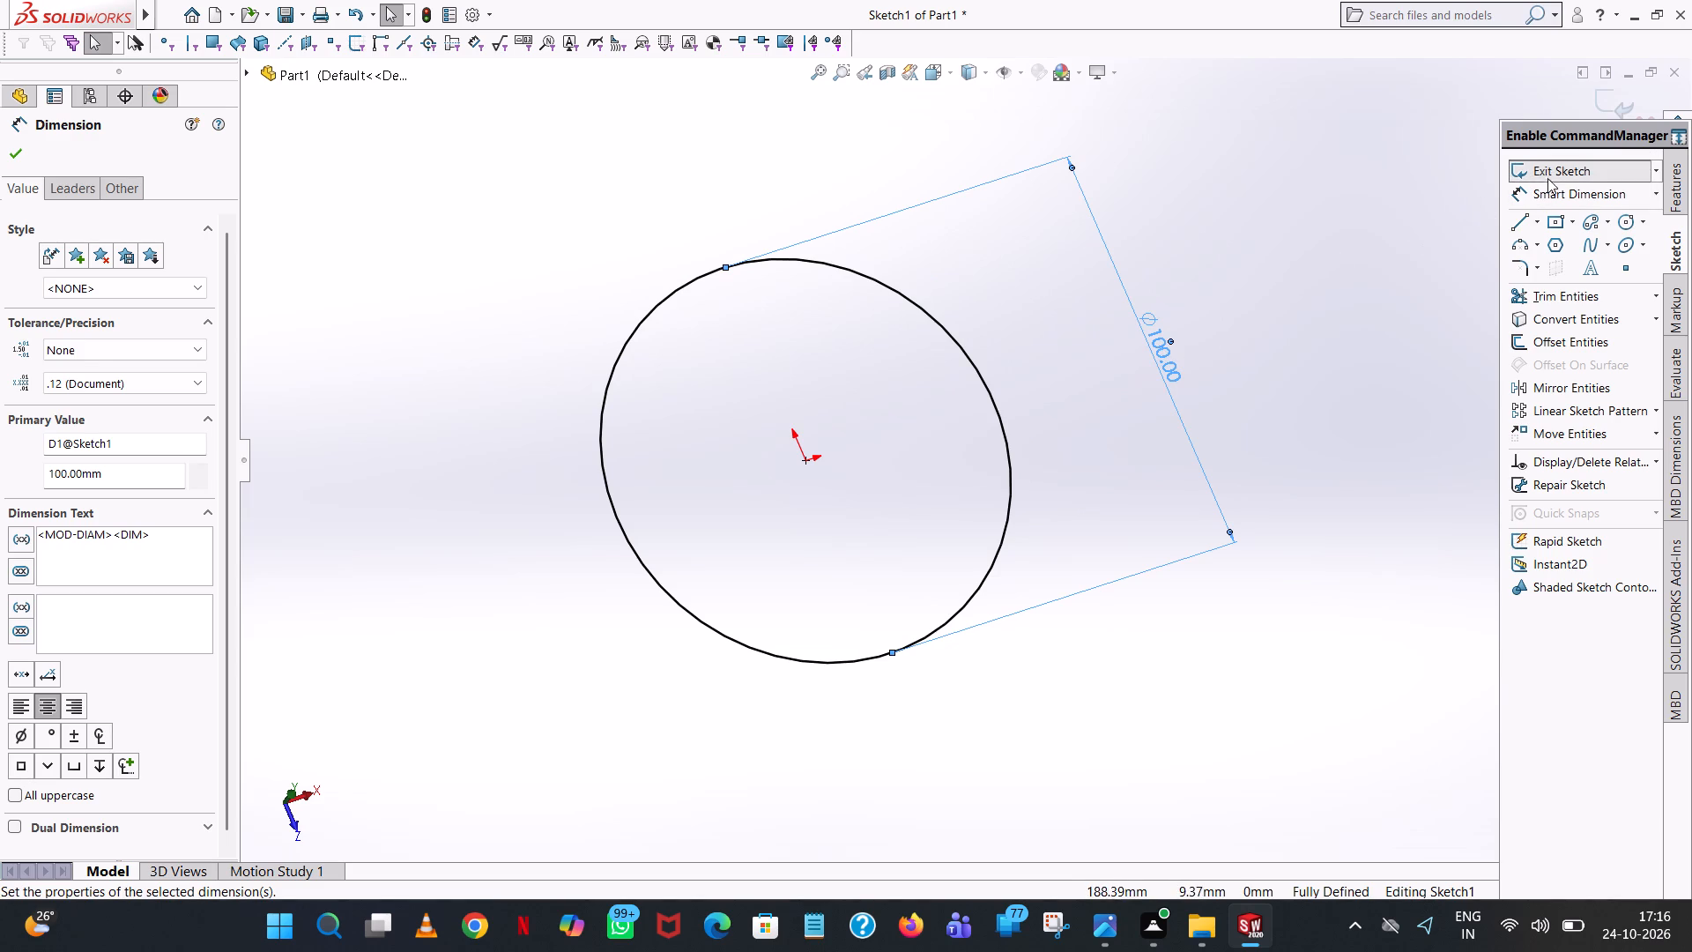
{"action": "left_click", "coordinate": [1548, 177]}
Delete the second extrusion, the smaller disc on top of the 100 mm base.
{"action": "scroll", "coordinate": [1327, 331], "scroll_direction": "up", "scroll_amount": 1}
{"action": "middle_click_drag", "start_coordinate": [1327, 331], "coordinate": [1334, 41]}
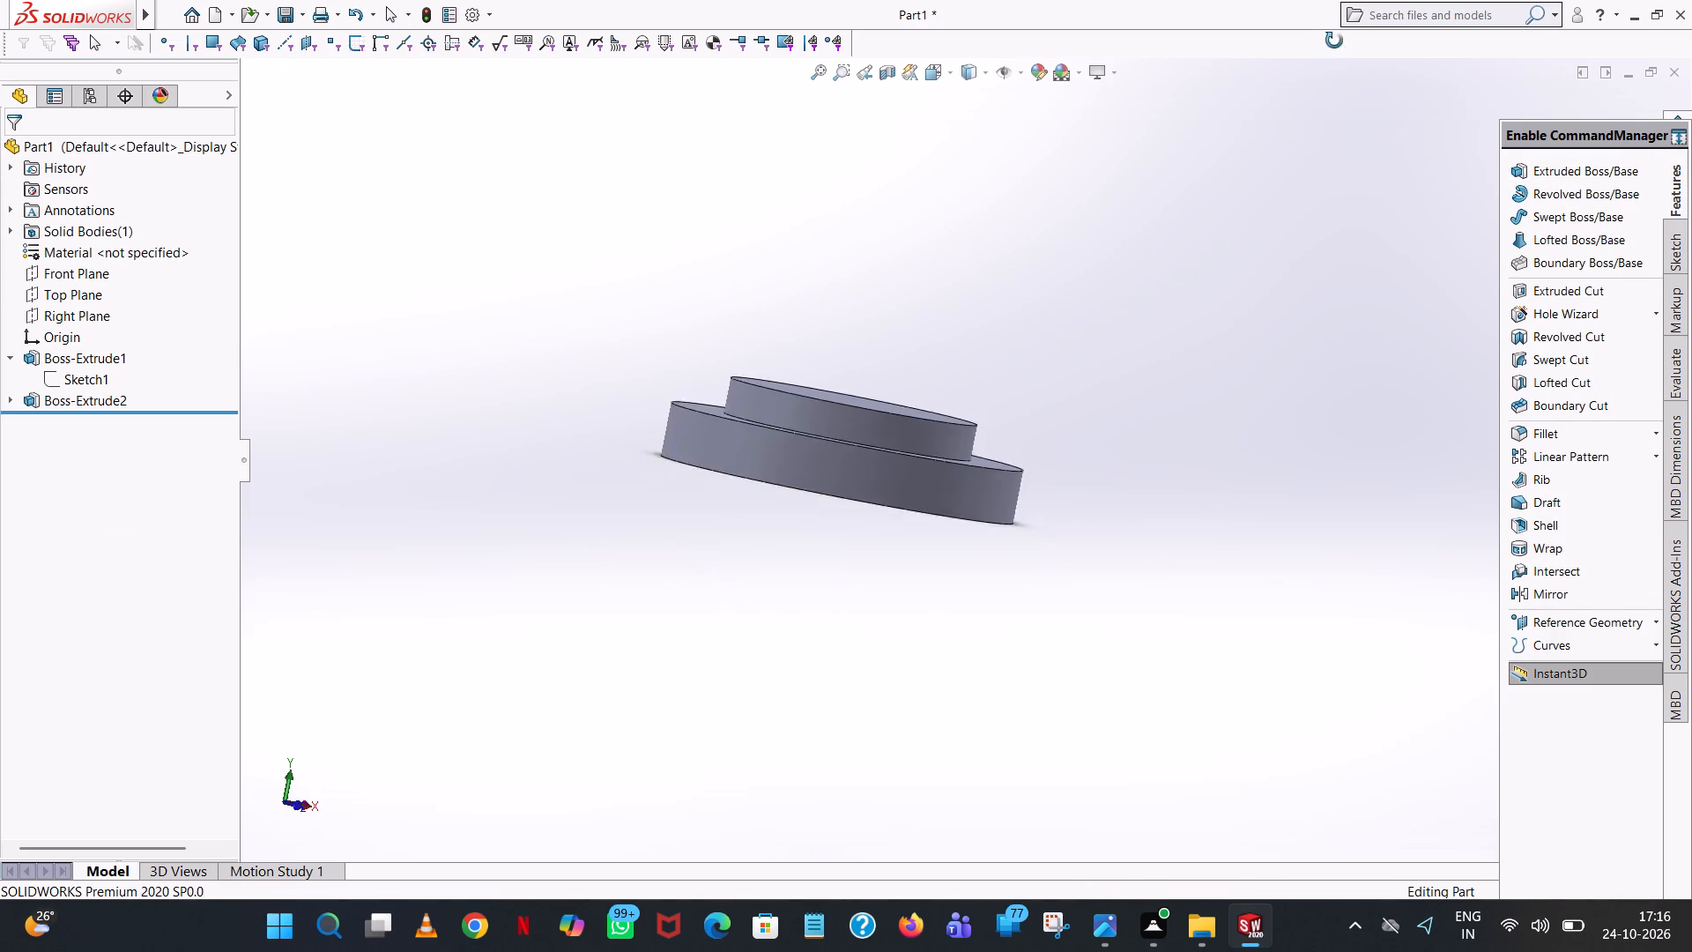
{"action": "middle_click_drag", "start_coordinate": [1334, 41], "coordinate": [1199, 175]}
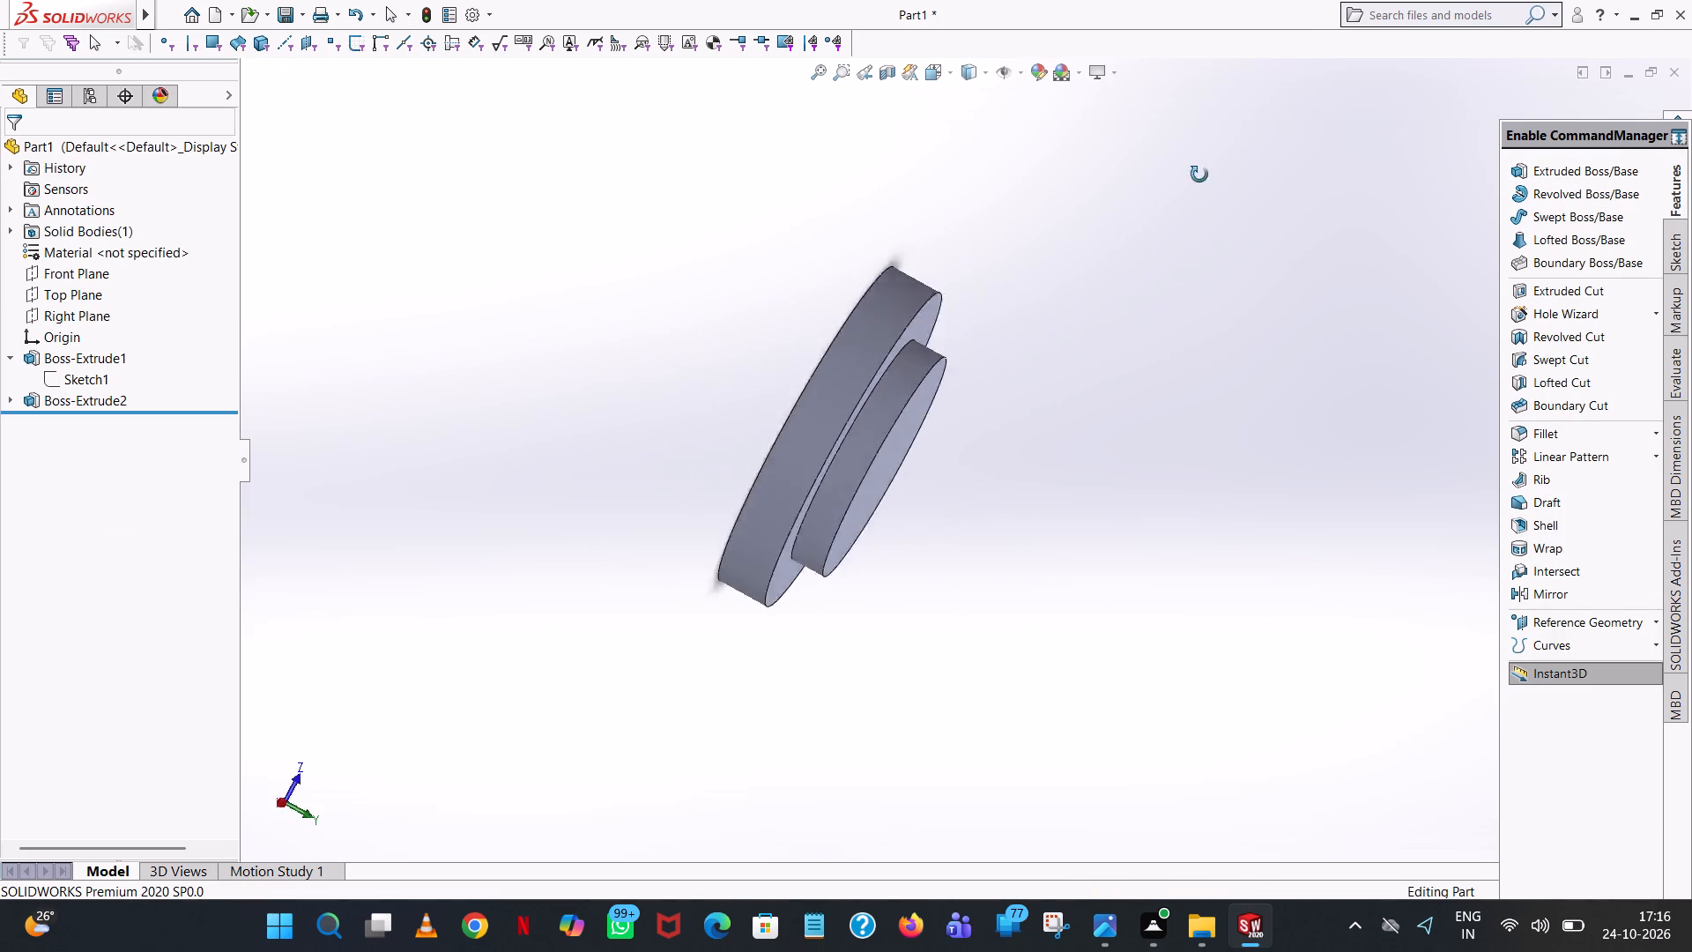
{"action": "middle_click_drag", "start_coordinate": [1199, 175], "coordinate": [1118, 161]}
{"action": "scroll", "coordinate": [1169, 226], "scroll_direction": "up", "scroll_amount": 1}
{"action": "scroll", "coordinate": [1118, 161], "scroll_direction": "up", "scroll_amount": 1}
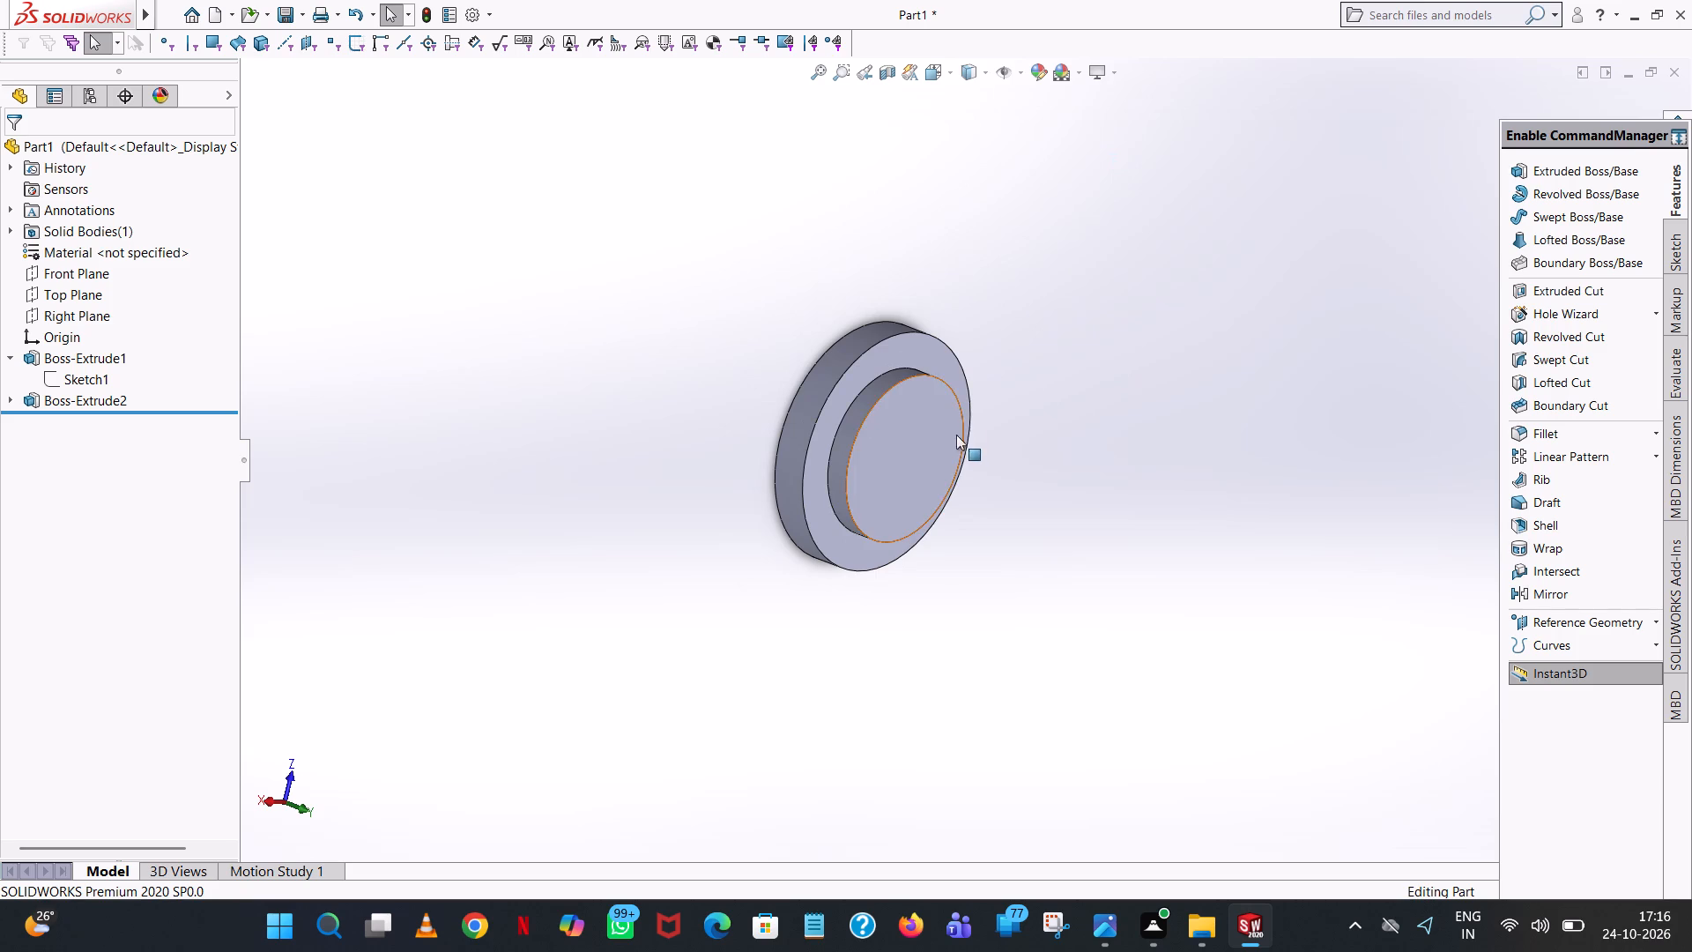
{"action": "middle_click_drag", "start_coordinate": [966, 482], "coordinate": [1043, 360]}
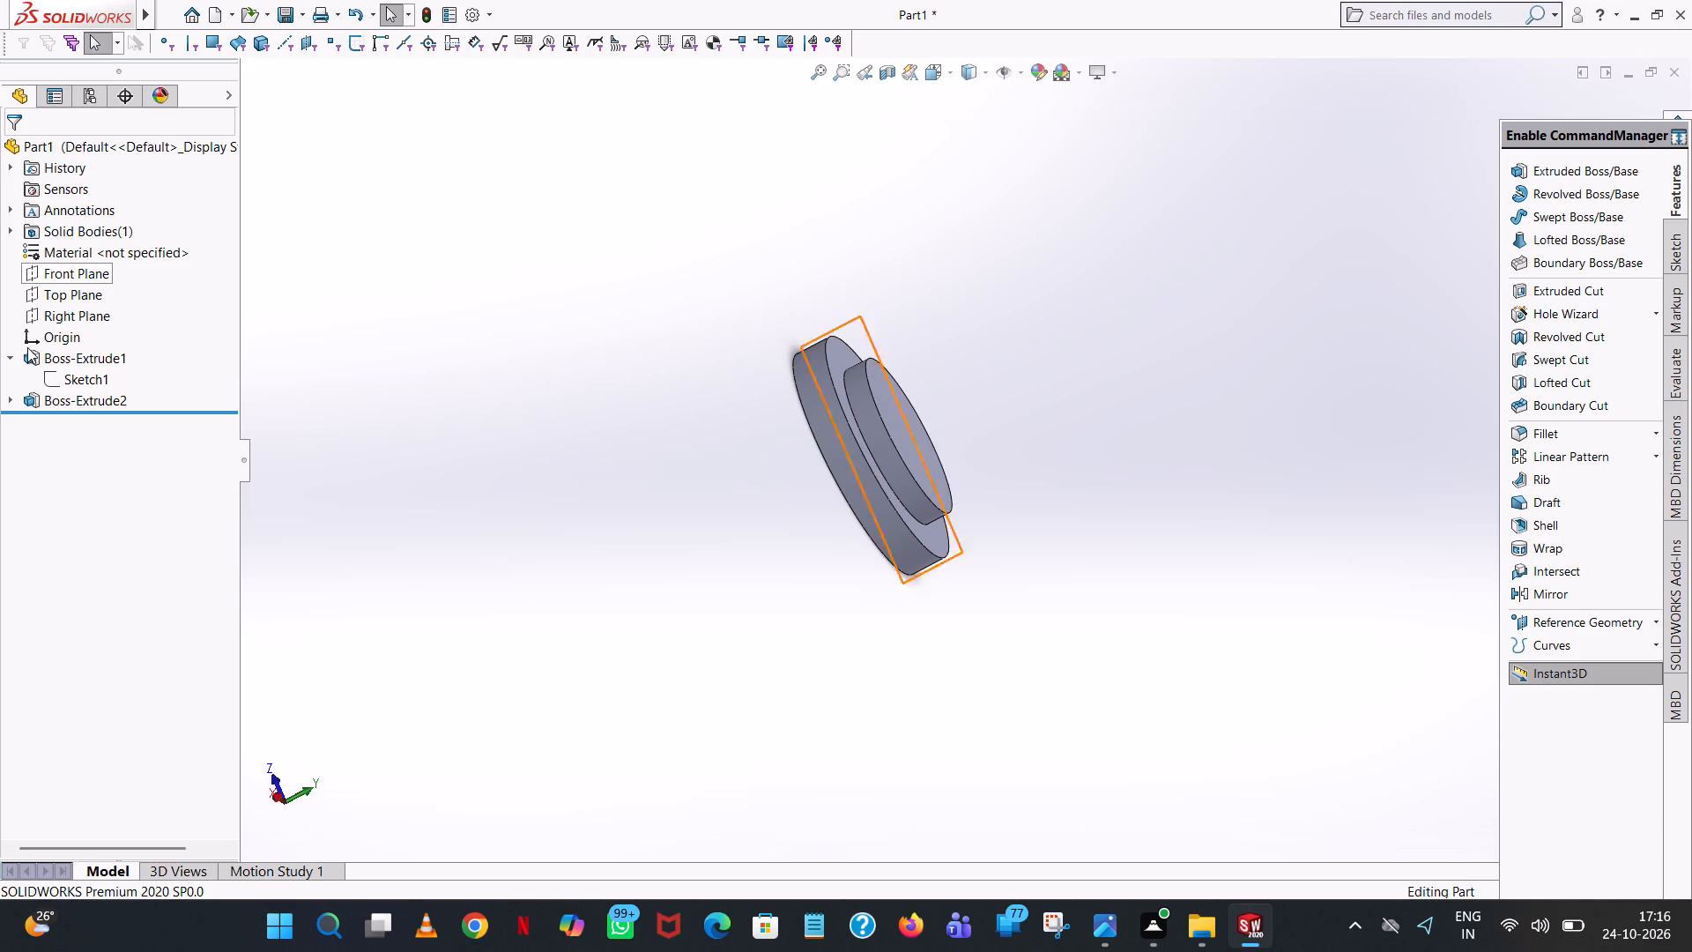
{"action": "right_click", "coordinate": [57, 394]}
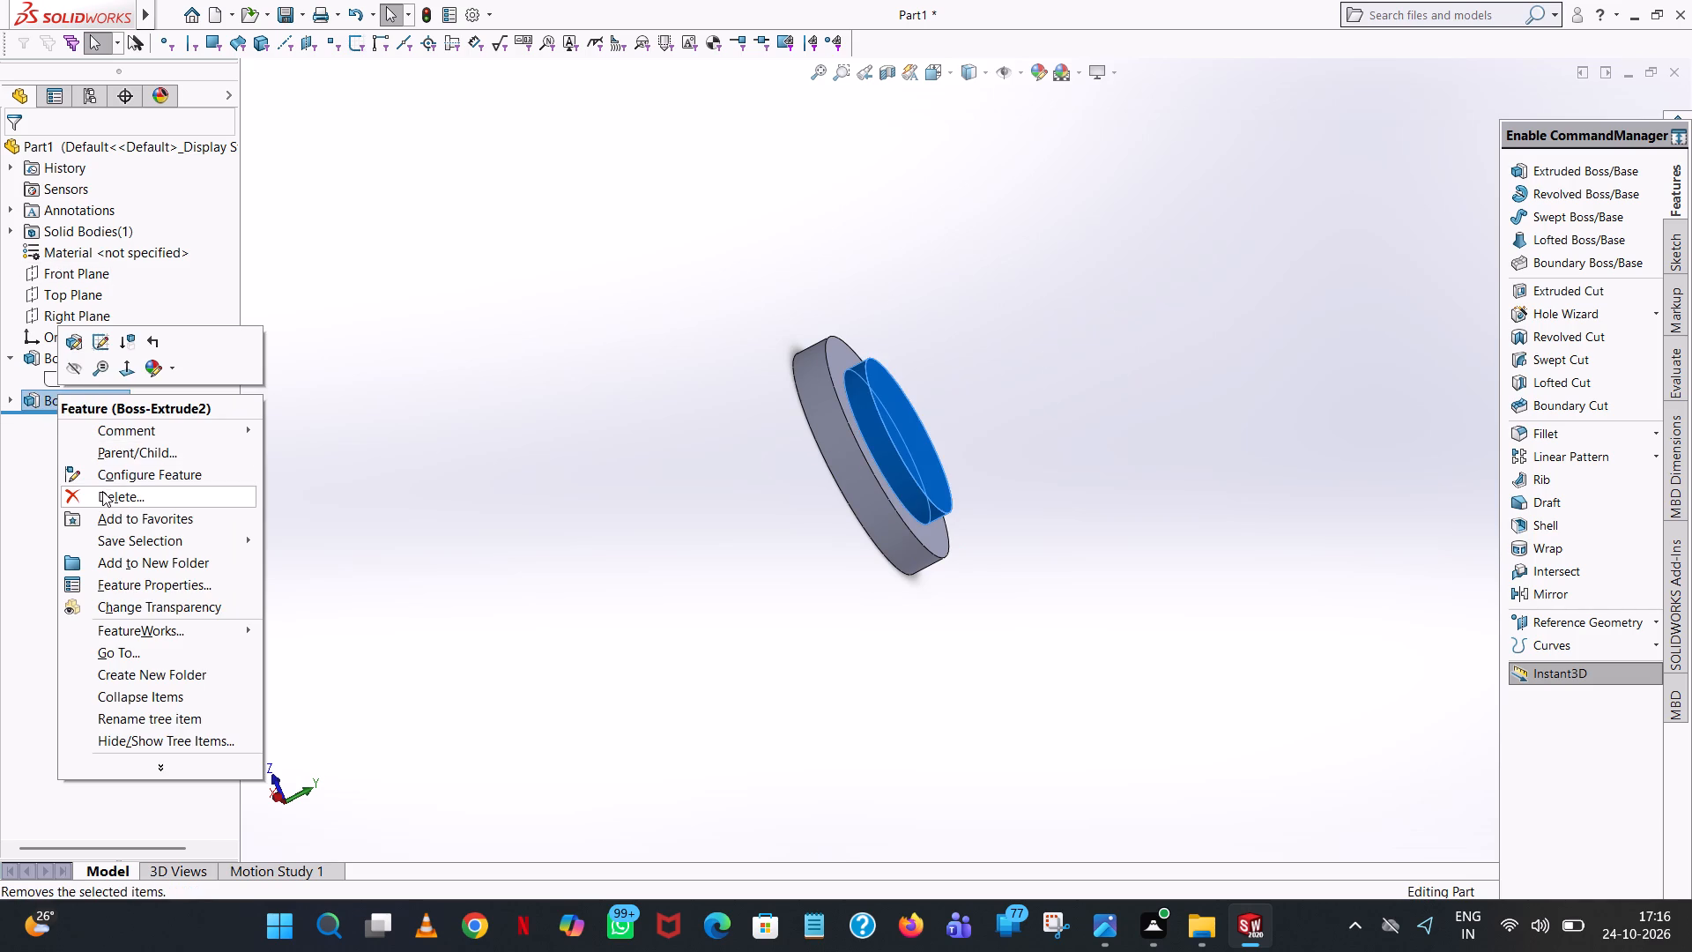
{"action": "left_click", "coordinate": [102, 492]}
{"action": "left_click", "coordinate": [975, 352]}
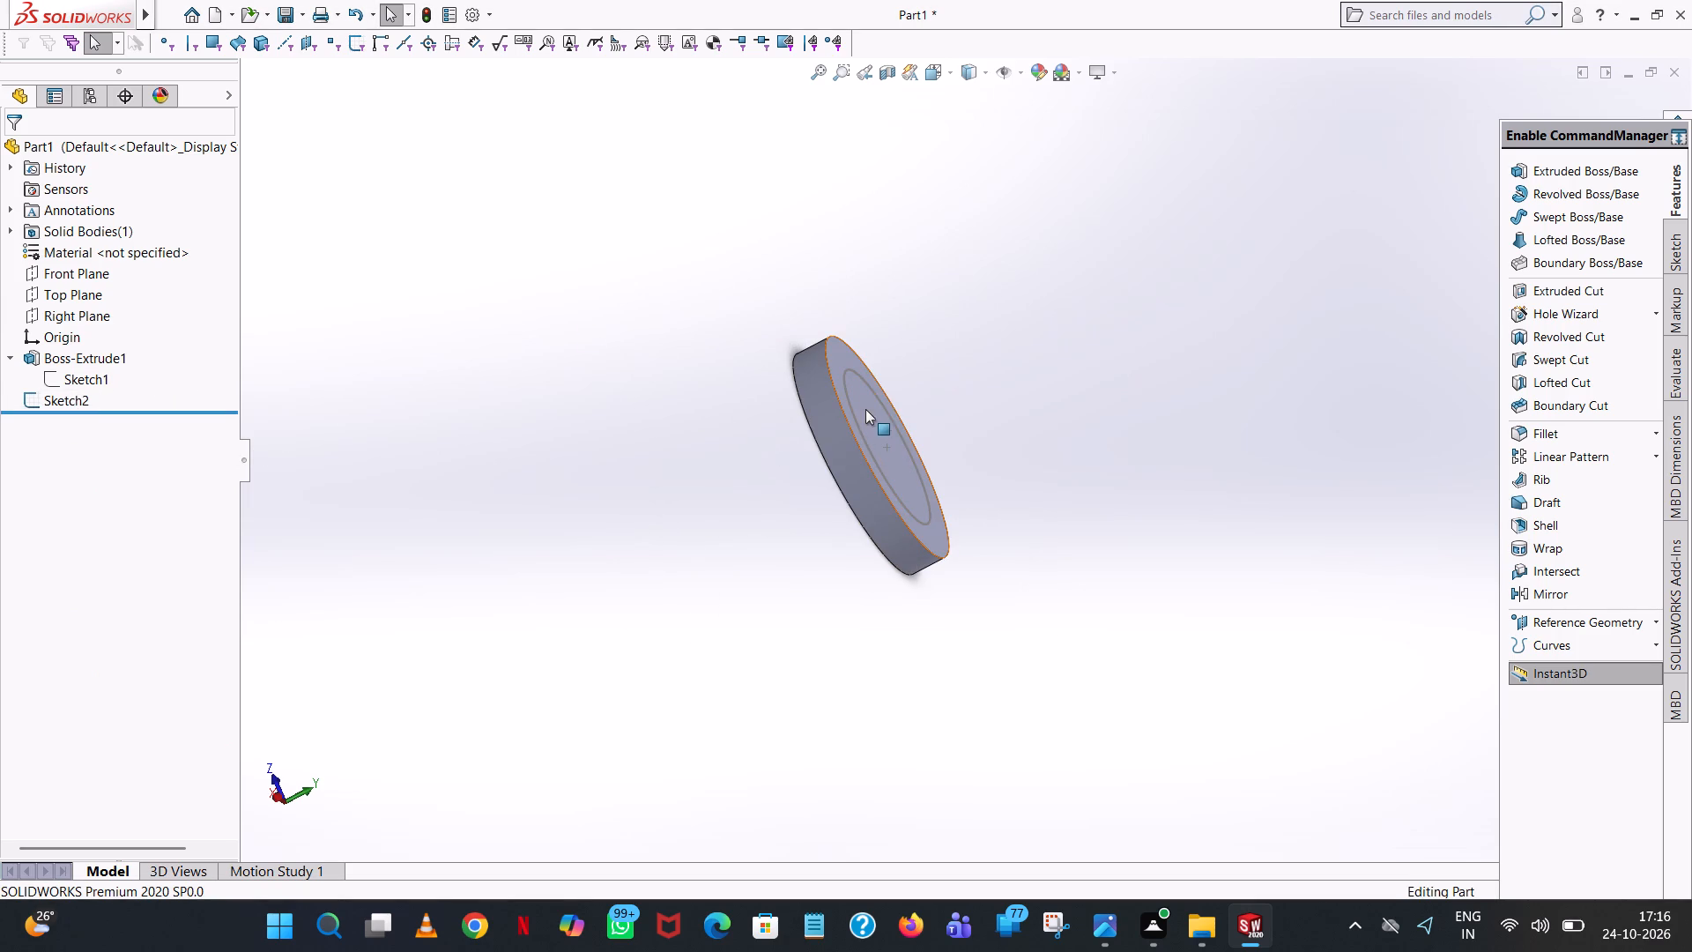
Delete the leftover circle sketch Sketch2 on the base disc's upper face.
{"action": "left_click", "coordinate": [851, 376]}
{"action": "left_click", "coordinate": [642, 306]}
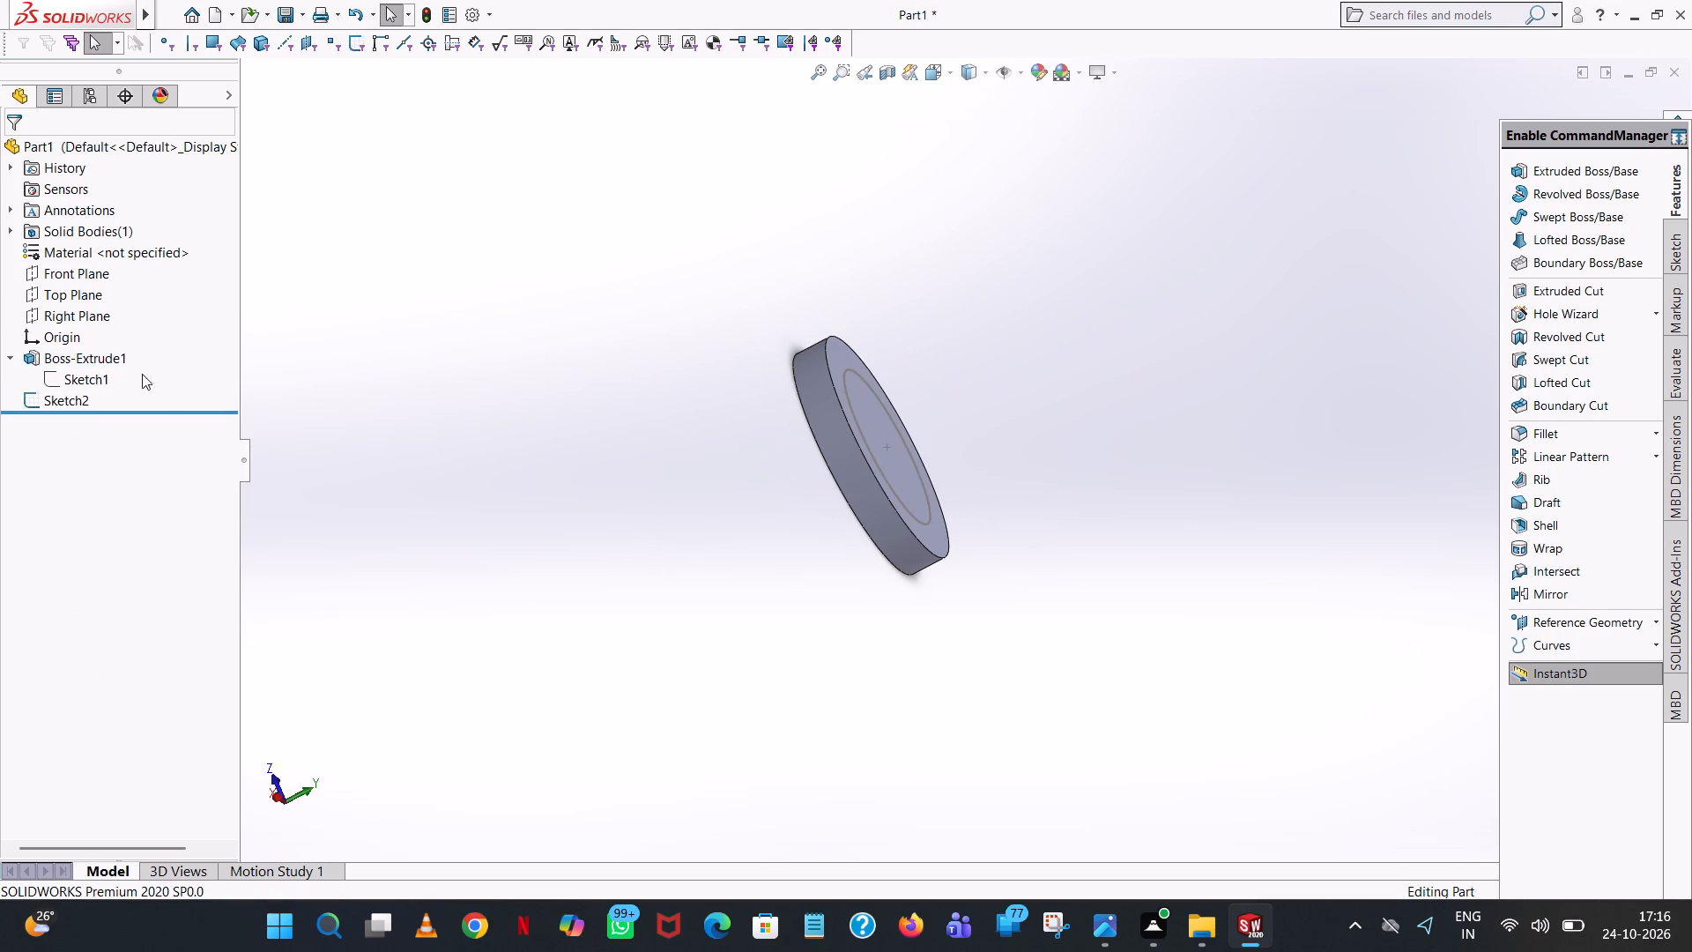
{"action": "left_click", "coordinate": [70, 396]}
{"action": "right_click", "coordinate": [70, 396]}
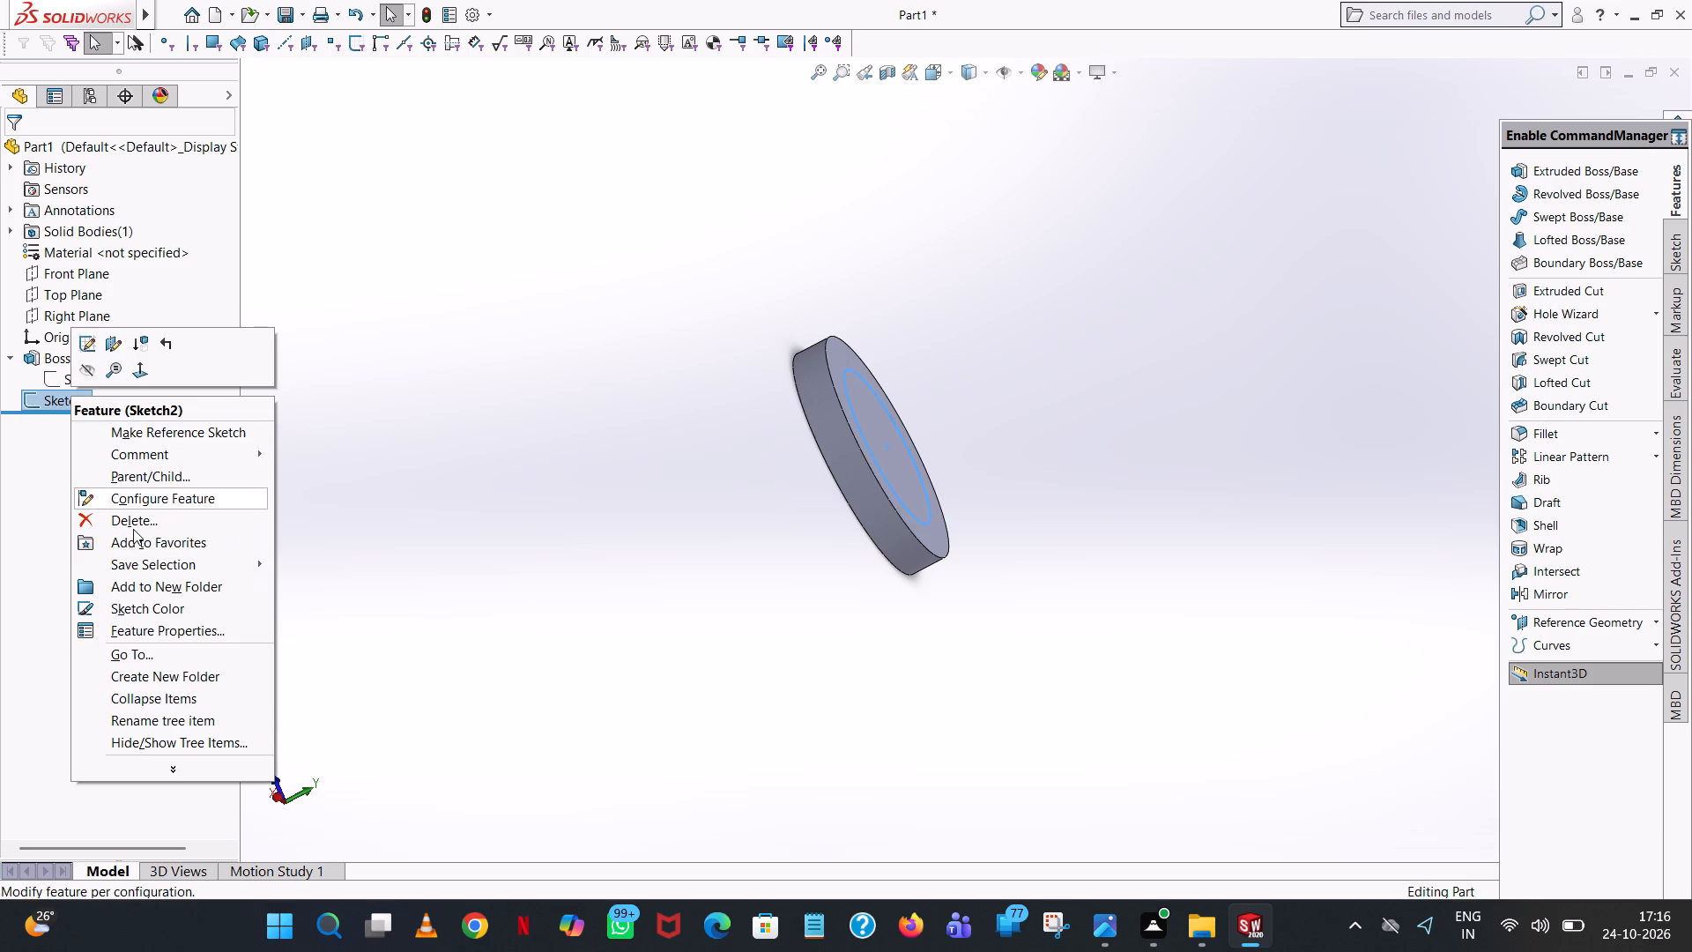
{"action": "left_click", "coordinate": [133, 529]}
{"action": "left_click", "coordinate": [979, 348]}
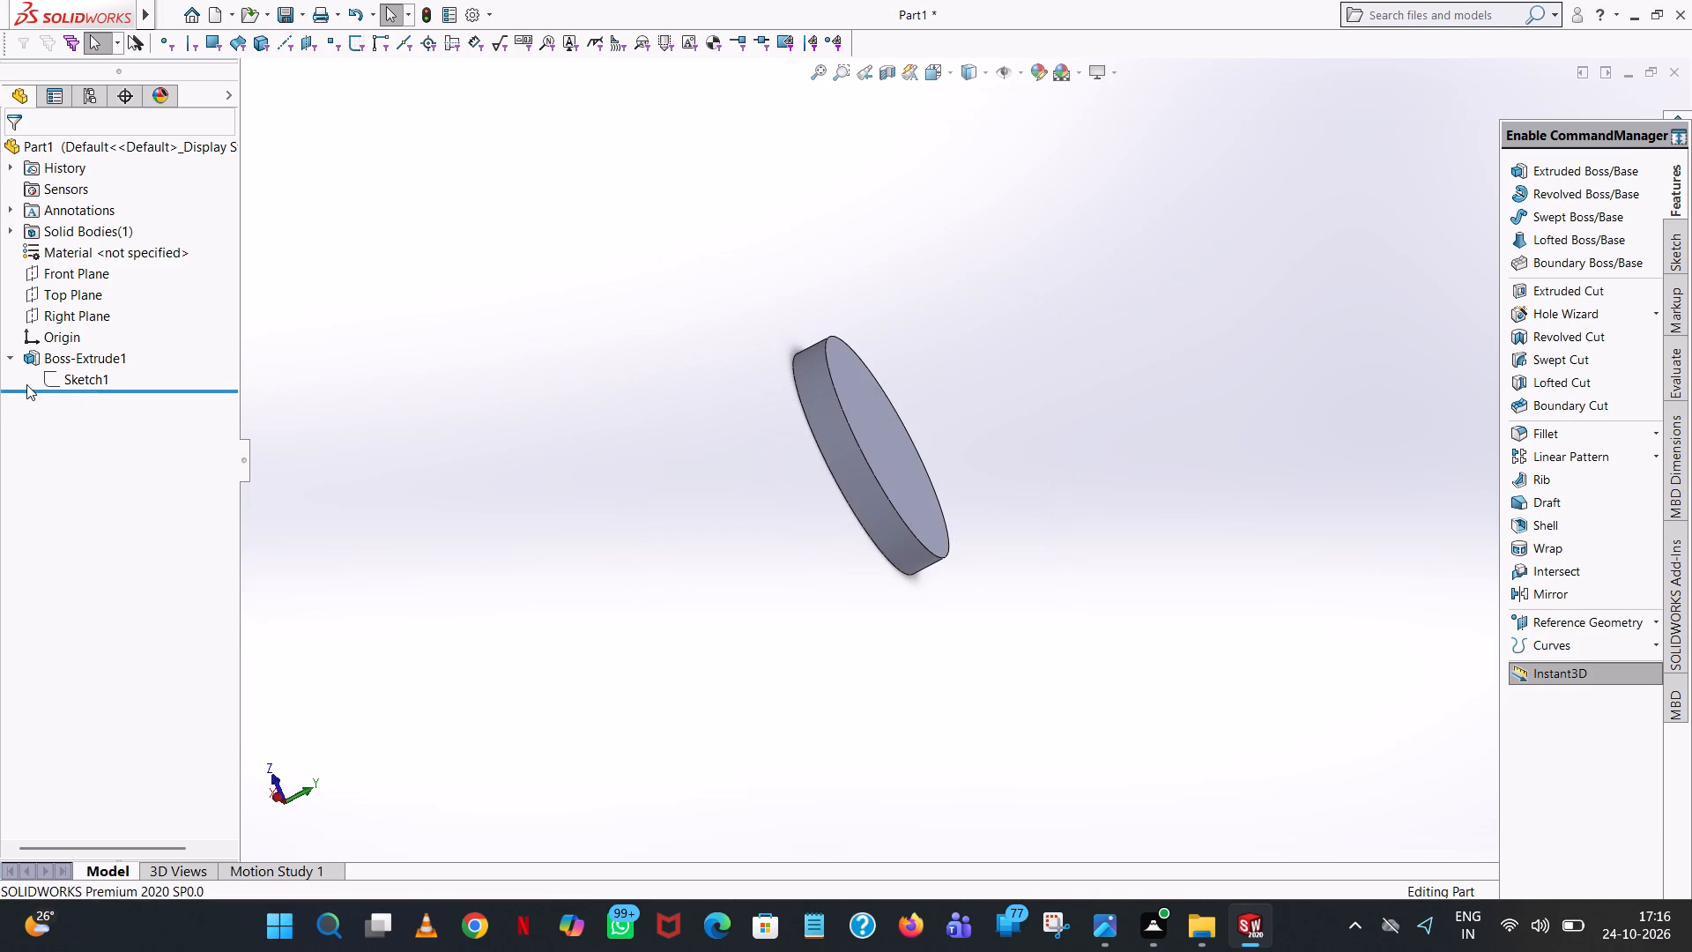
Open the base disc's sketch to check its dimensioned circle, and exit the sketch.
{"action": "left_click", "coordinate": [87, 359]}
{"action": "left_click", "coordinate": [81, 372]}
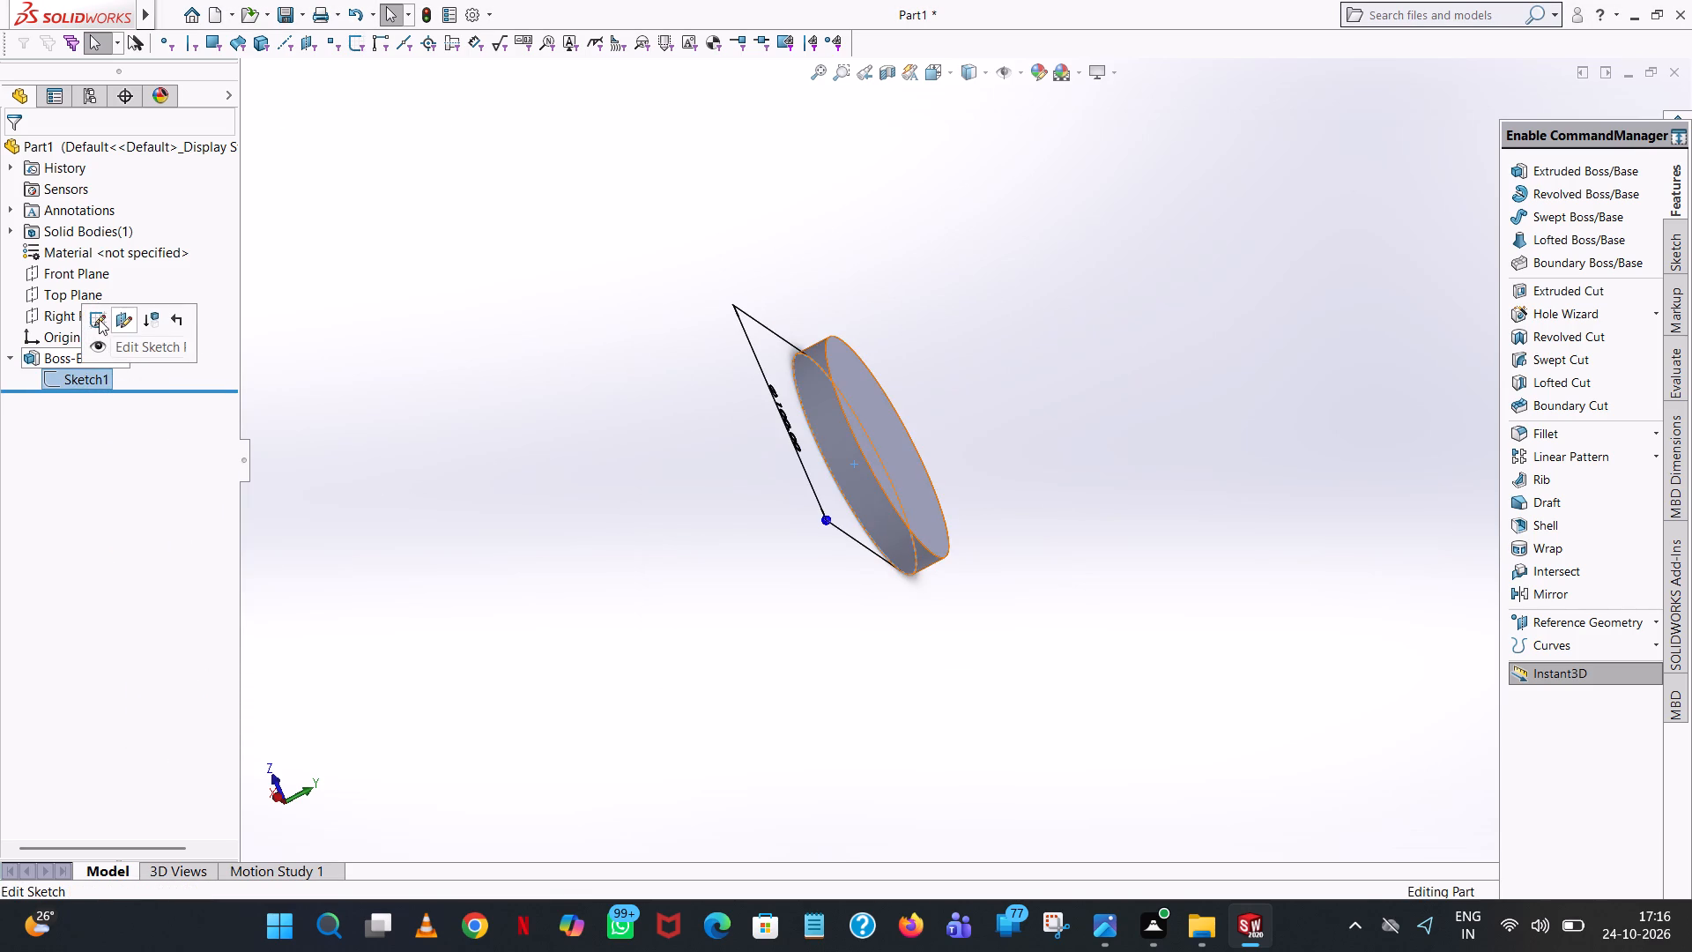
{"action": "left_click", "coordinate": [96, 319]}
{"action": "middle_click_drag", "start_coordinate": [1110, 319], "coordinate": [1035, 388]}
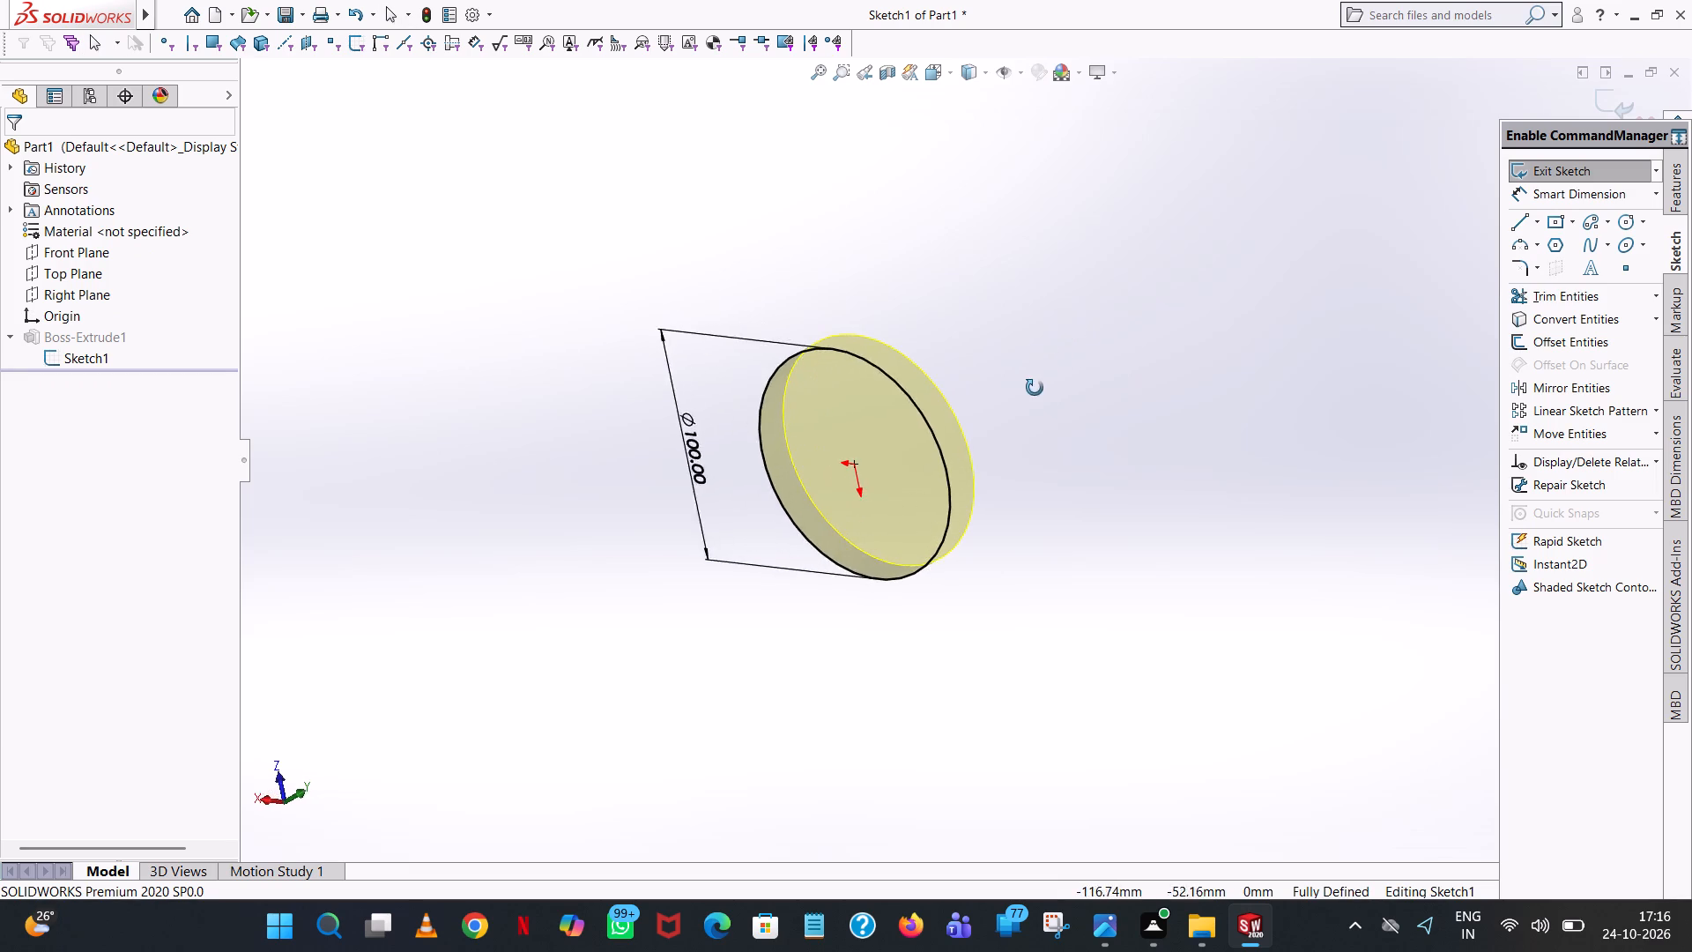
{"action": "middle_click_drag", "start_coordinate": [1035, 388], "coordinate": [1014, 462]}
{"action": "scroll", "coordinate": [1014, 460], "scroll_direction": "up", "scroll_amount": 1}
{"action": "left_click", "coordinate": [1571, 161]}
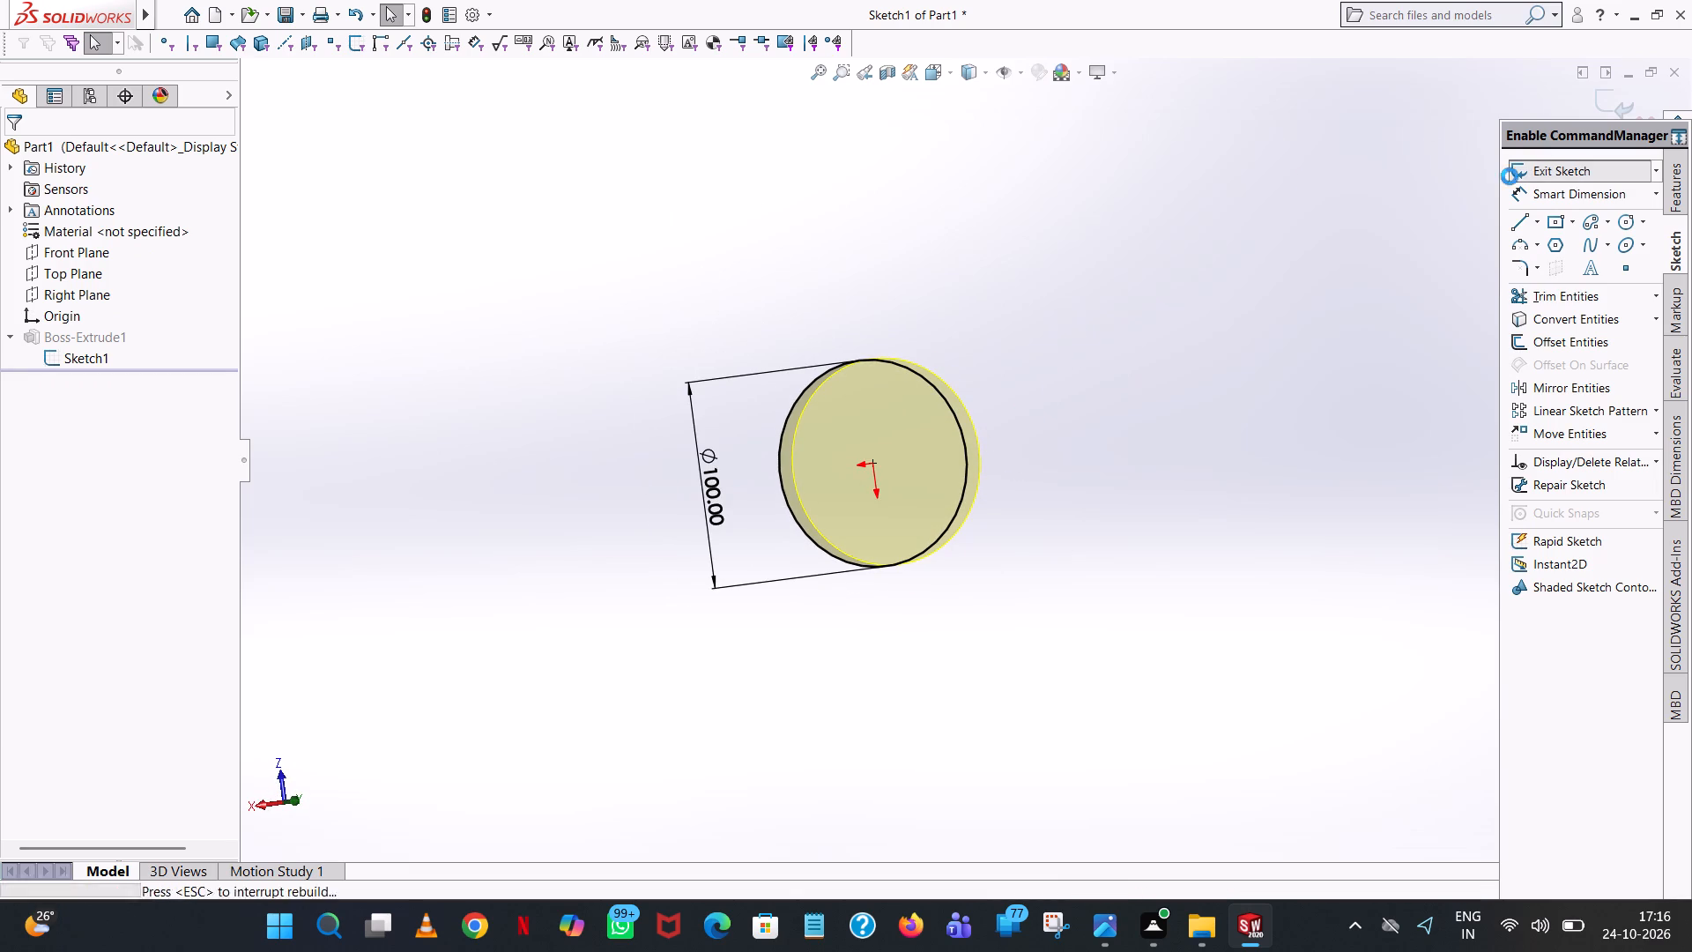
Open the base disc's extrusion definition to check its depth, and close it with the settings kept.
{"action": "middle_click_drag", "start_coordinate": [1095, 301], "coordinate": [1120, 58]}
{"action": "scroll", "coordinate": [1092, 187], "scroll_direction": "up", "scroll_amount": 1}
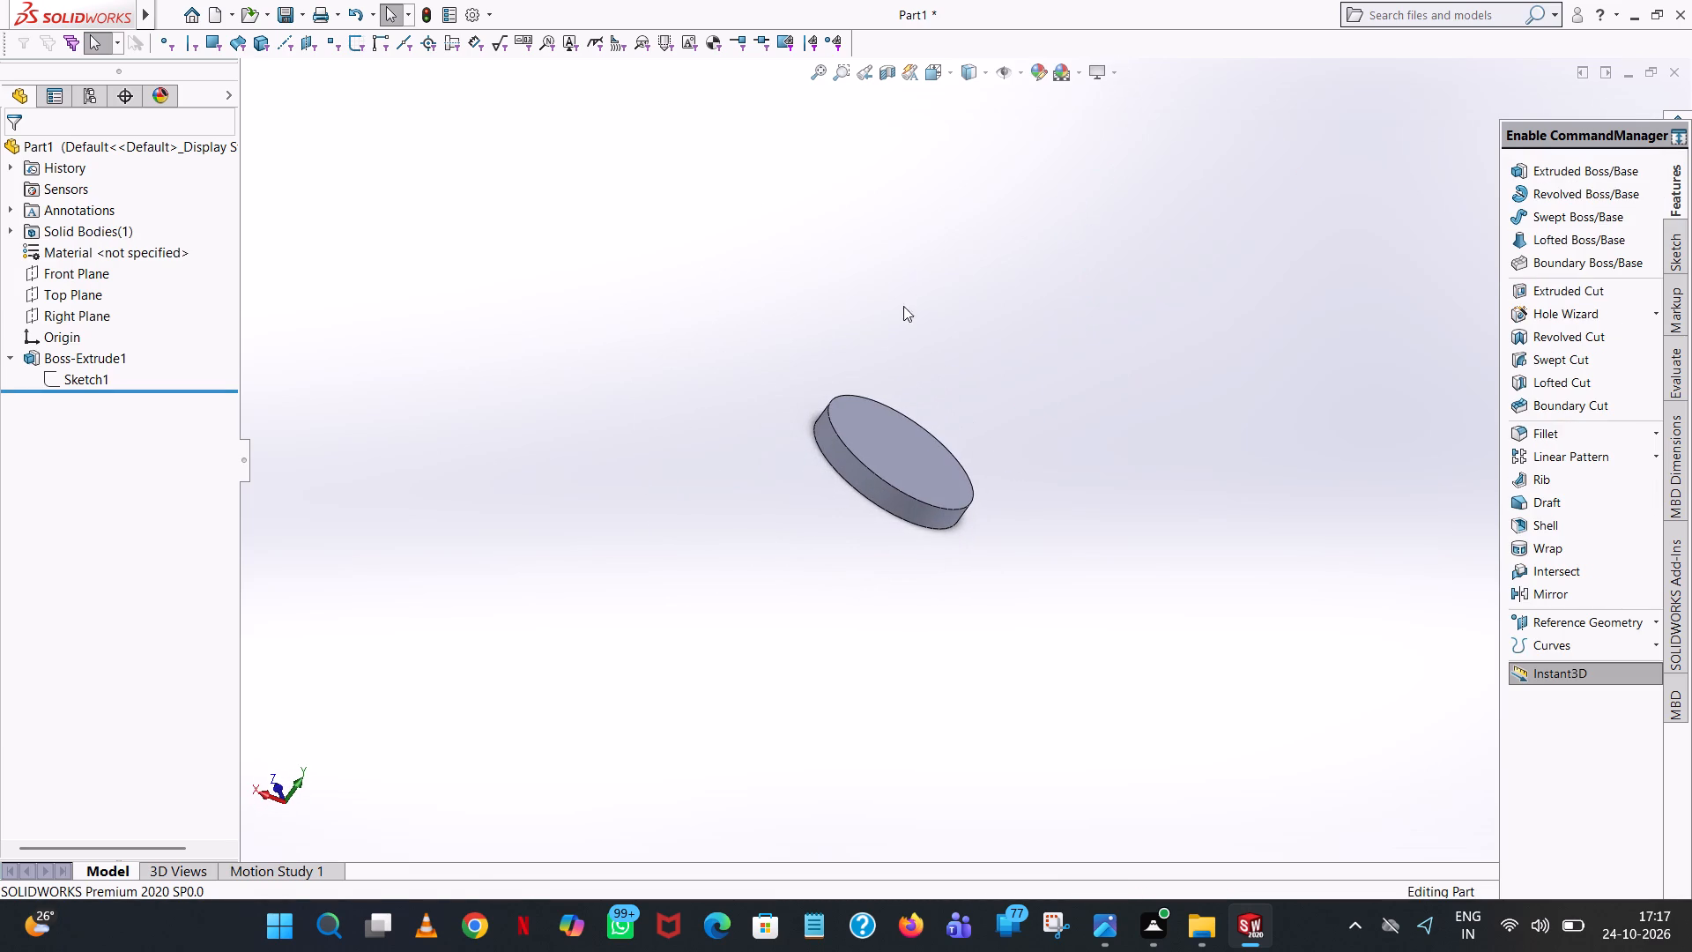
{"action": "left_click", "coordinate": [58, 354]}
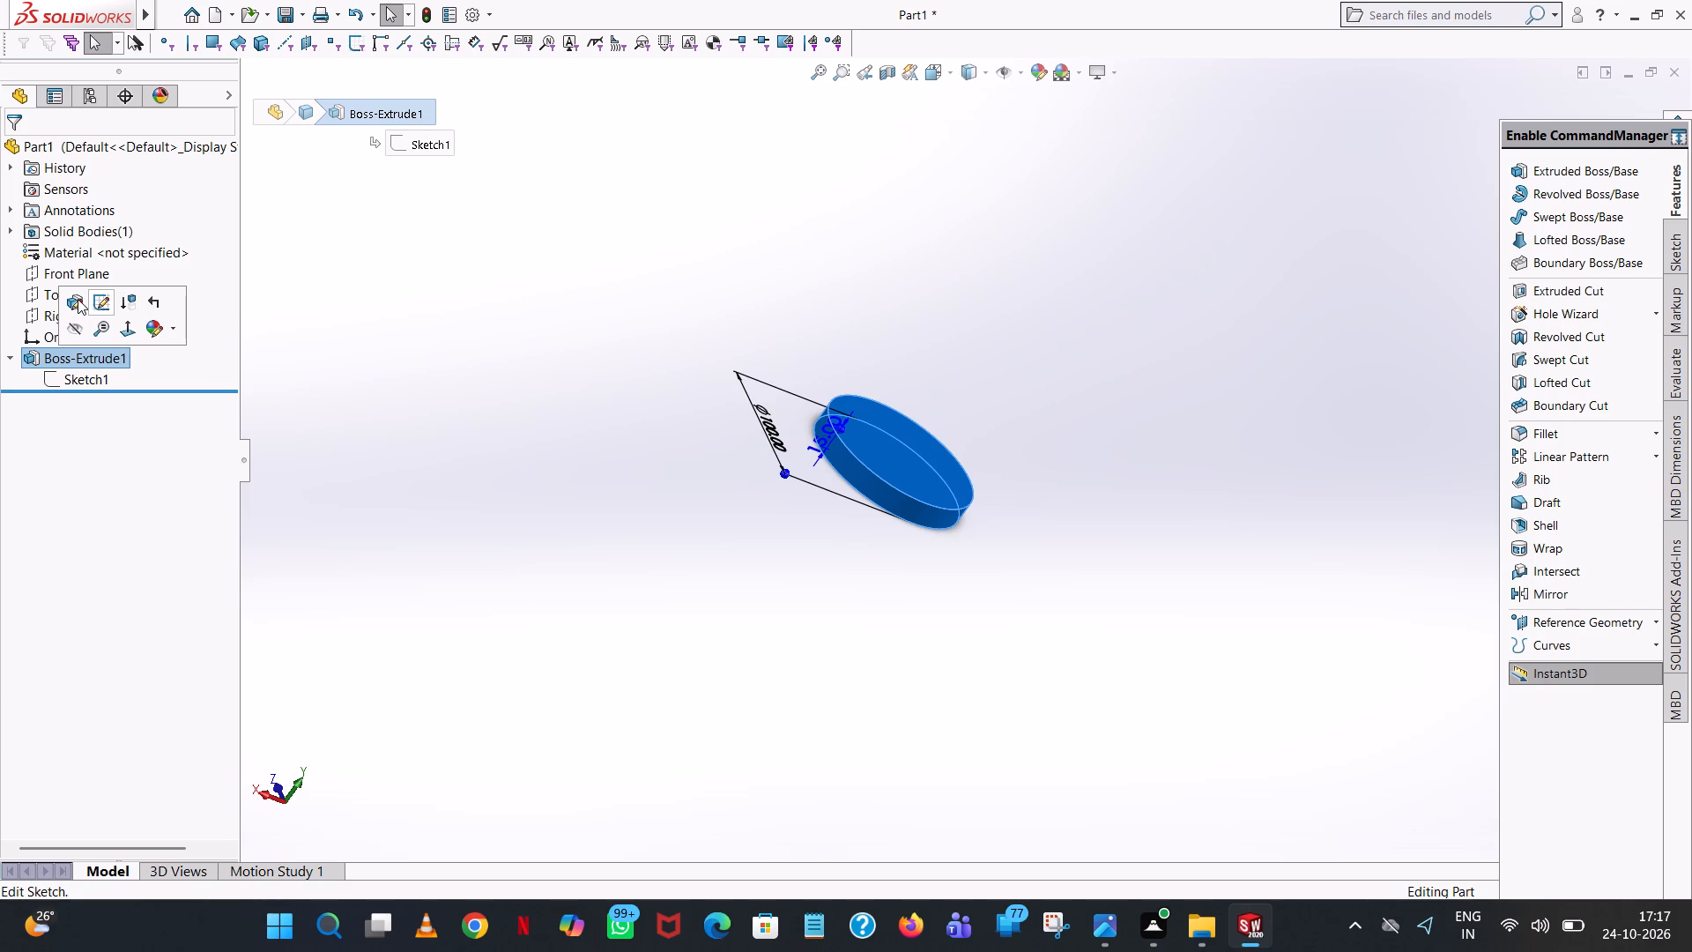
{"action": "left_click", "coordinate": [78, 299]}
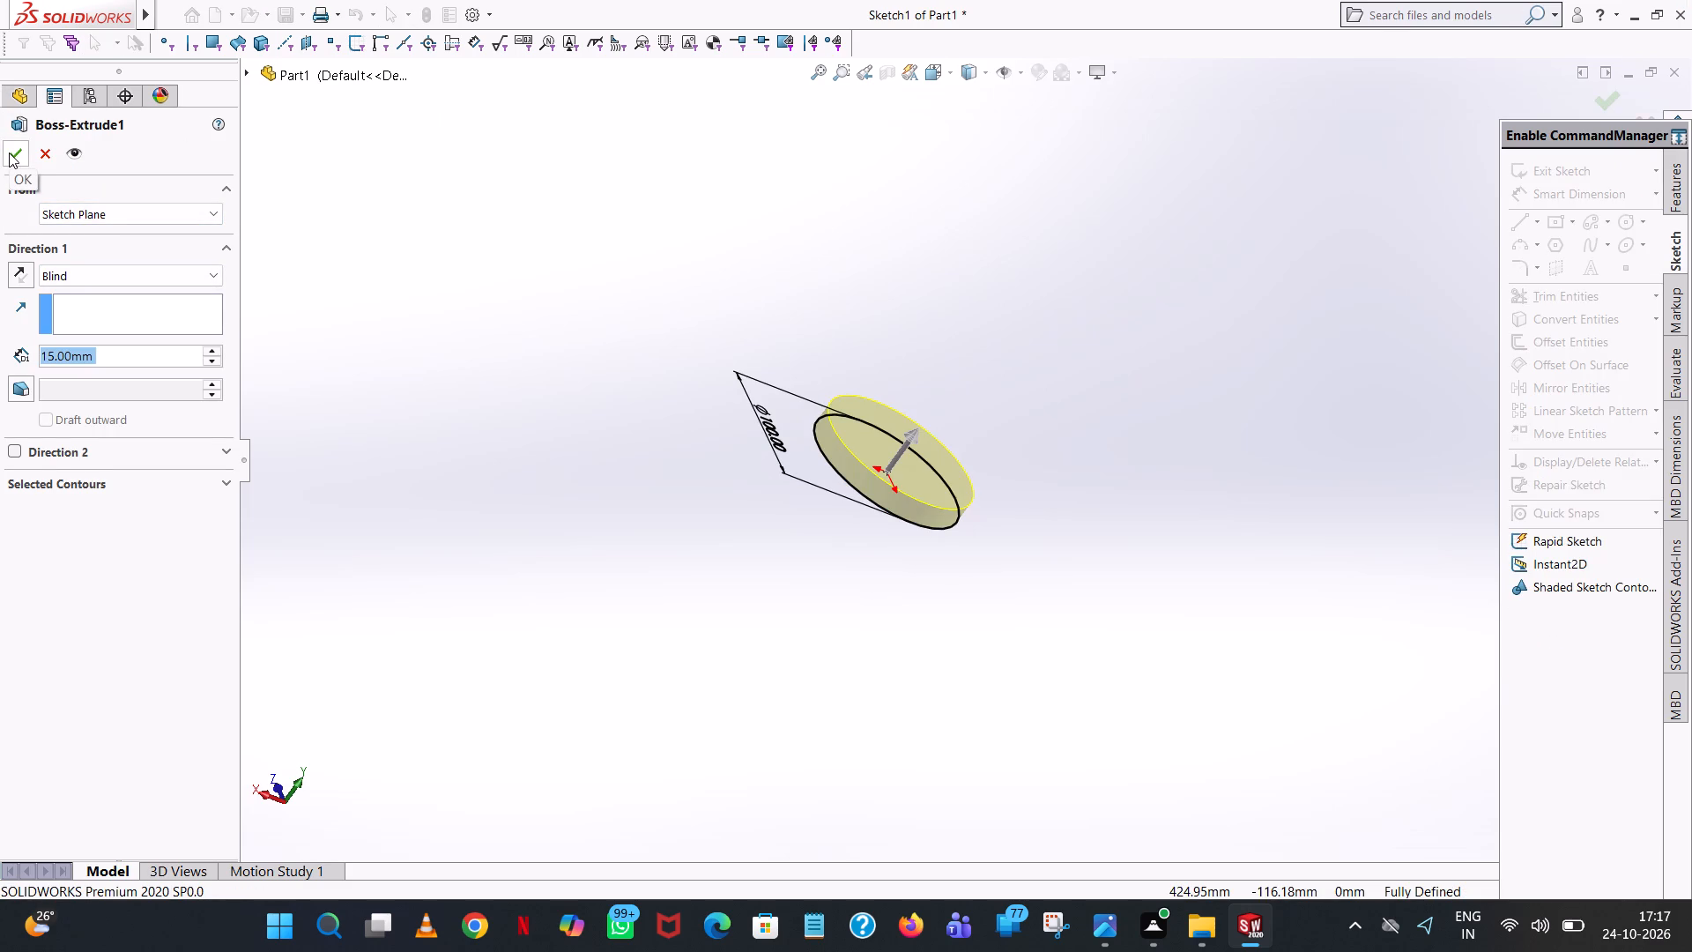
{"action": "left_click", "coordinate": [9, 152]}
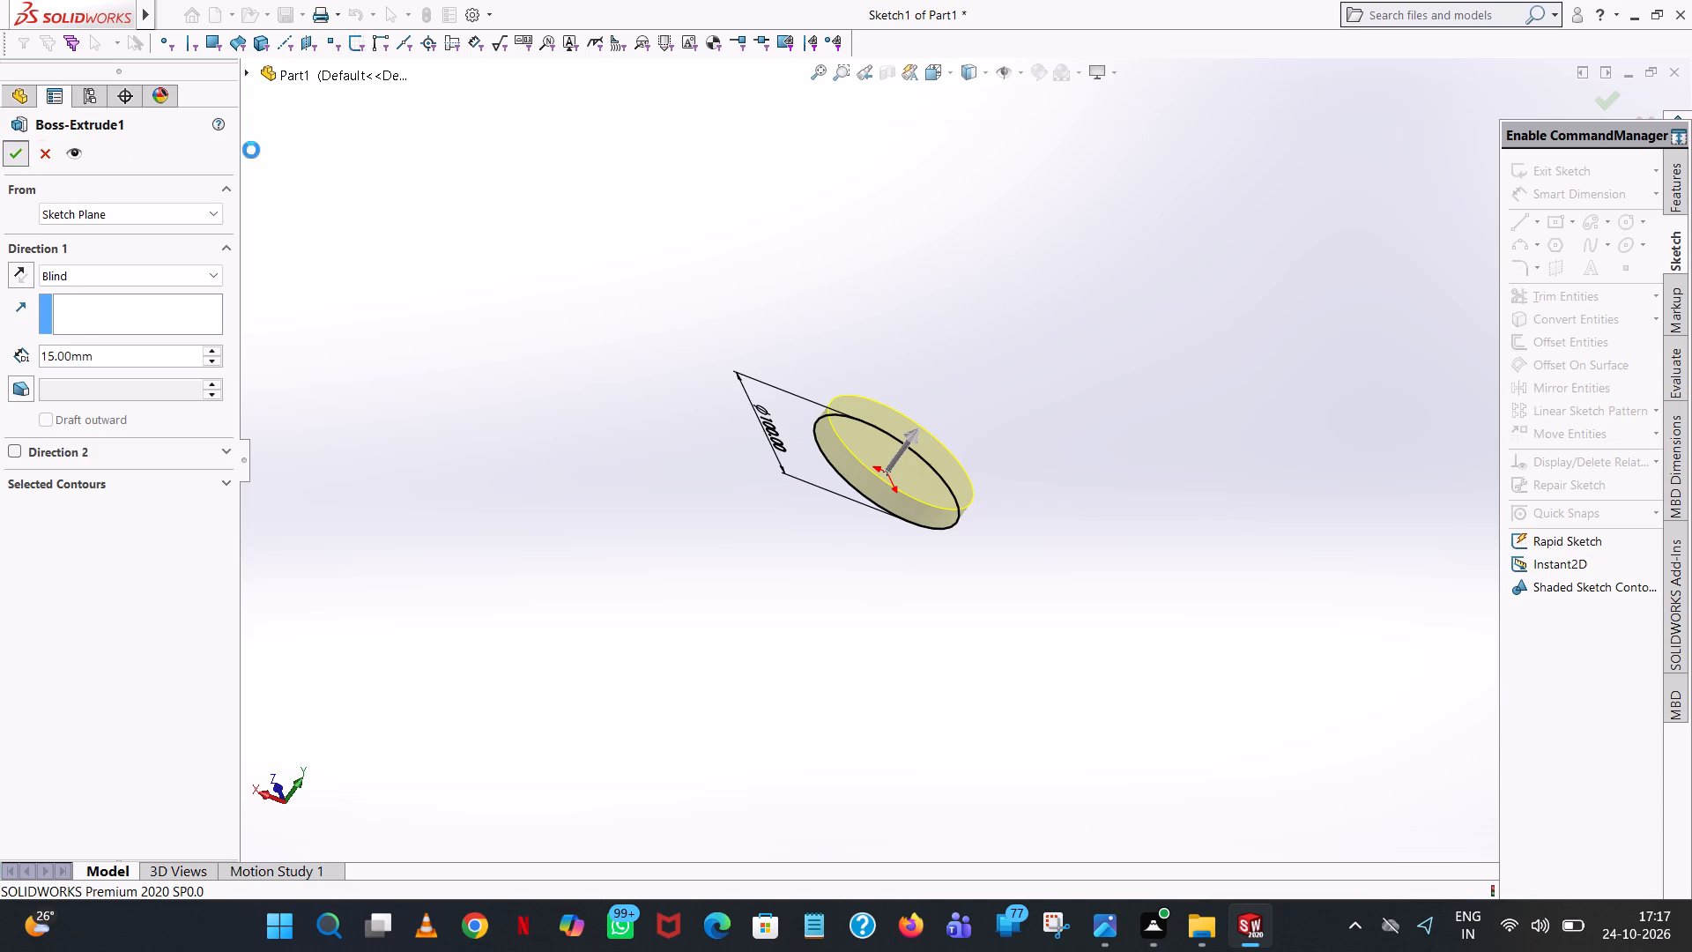
{"action": "left_click", "coordinate": [1034, 305]}
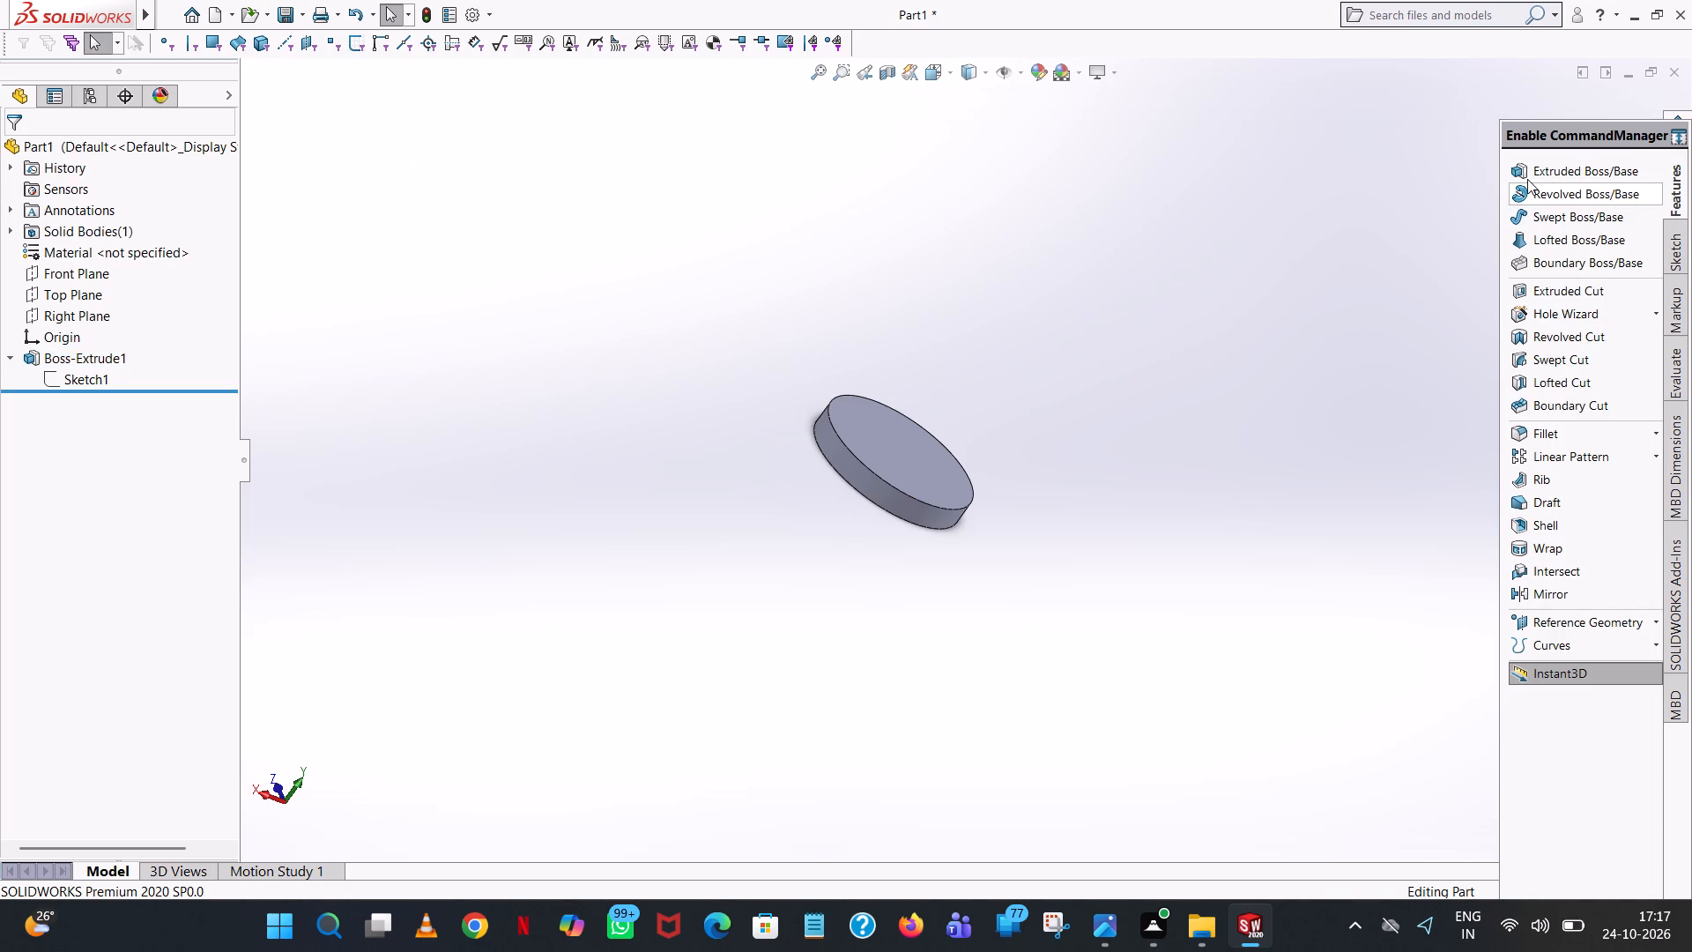
Start a new extrusion sketch on the base disc's upper face and draw a circle centred on the origin with radius 130 mm.
{"action": "left_click", "coordinate": [1527, 179]}
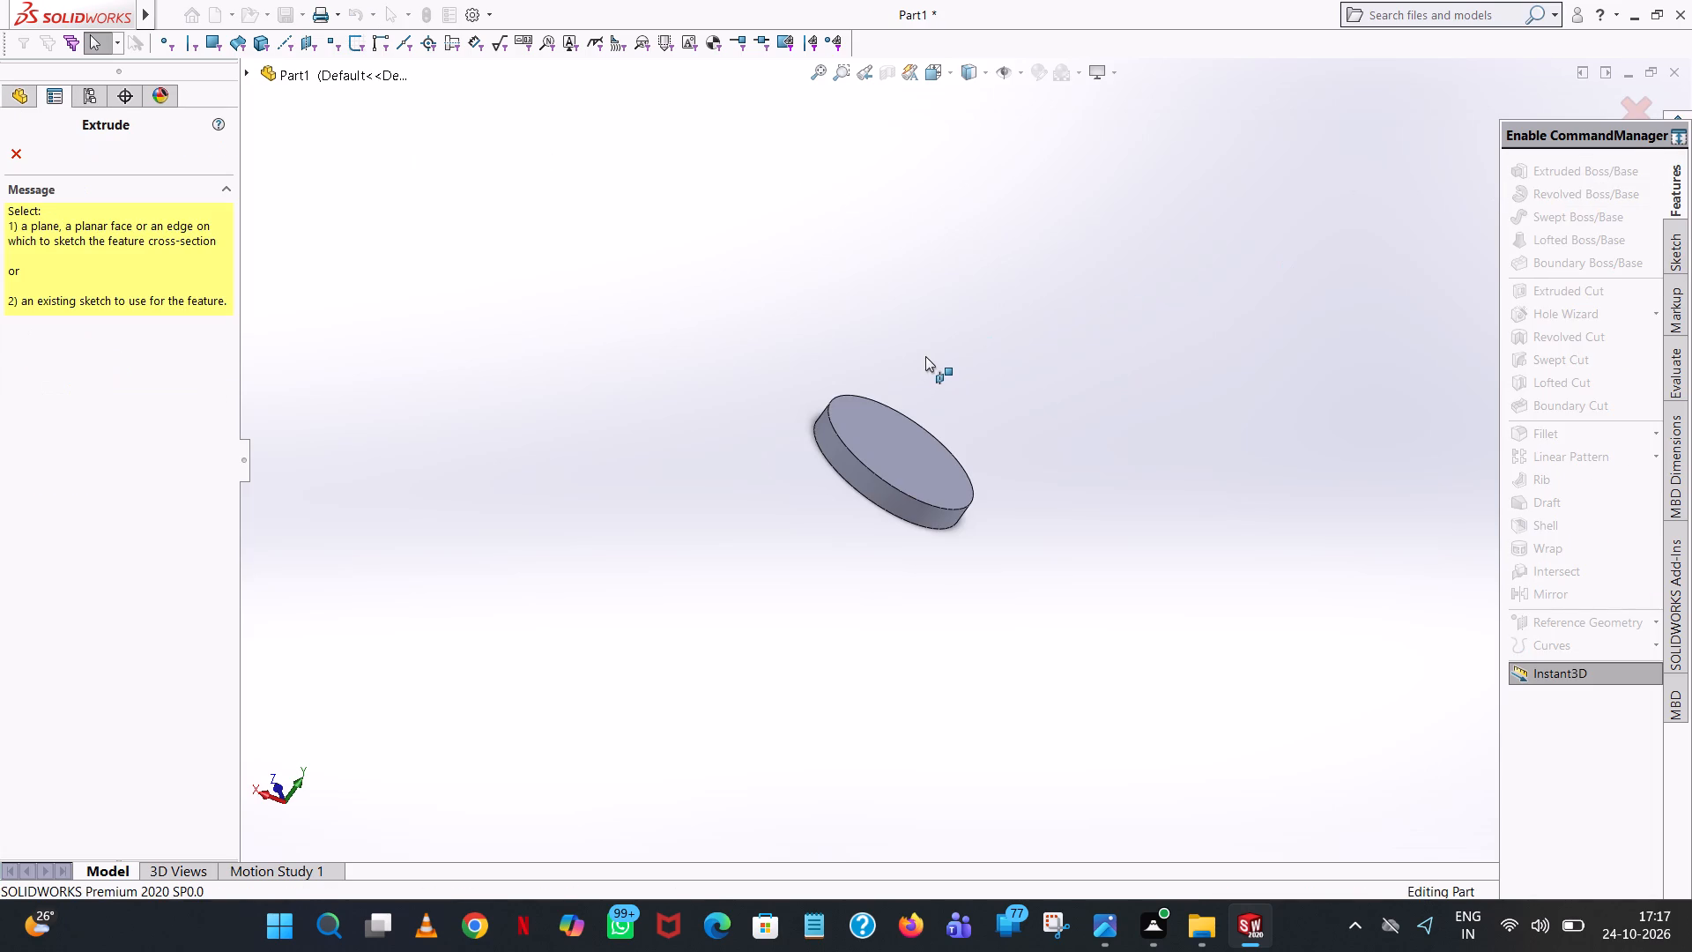
{"action": "key", "text": "ctrl+7"}
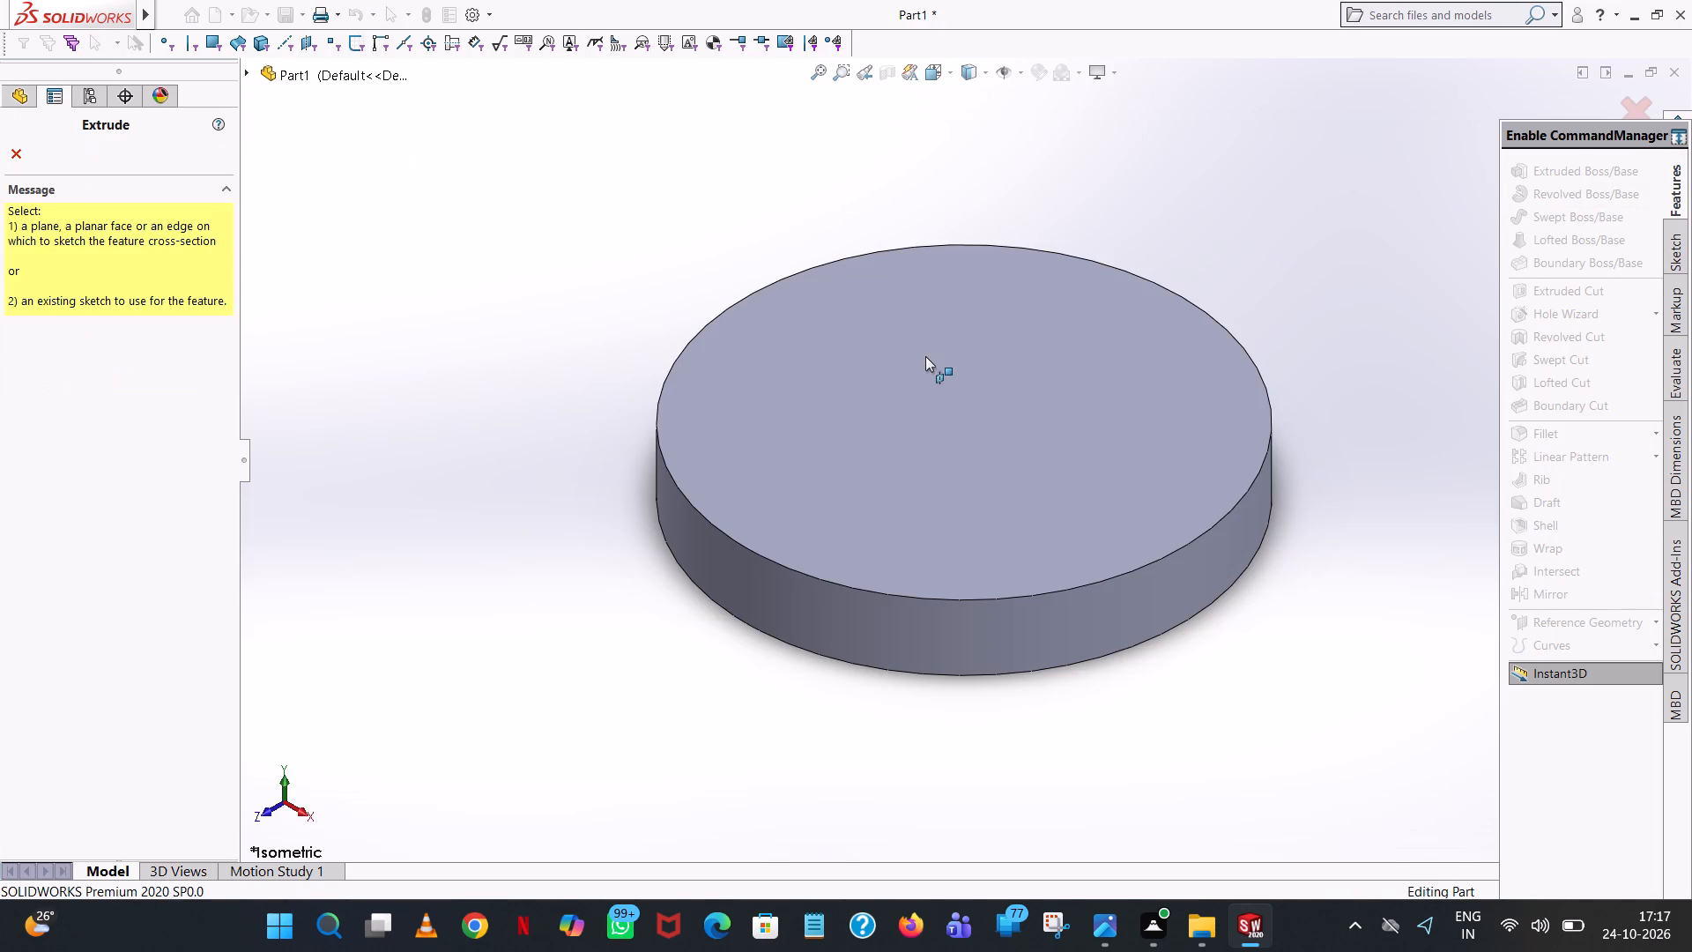
{"action": "left_click", "coordinate": [925, 356]}
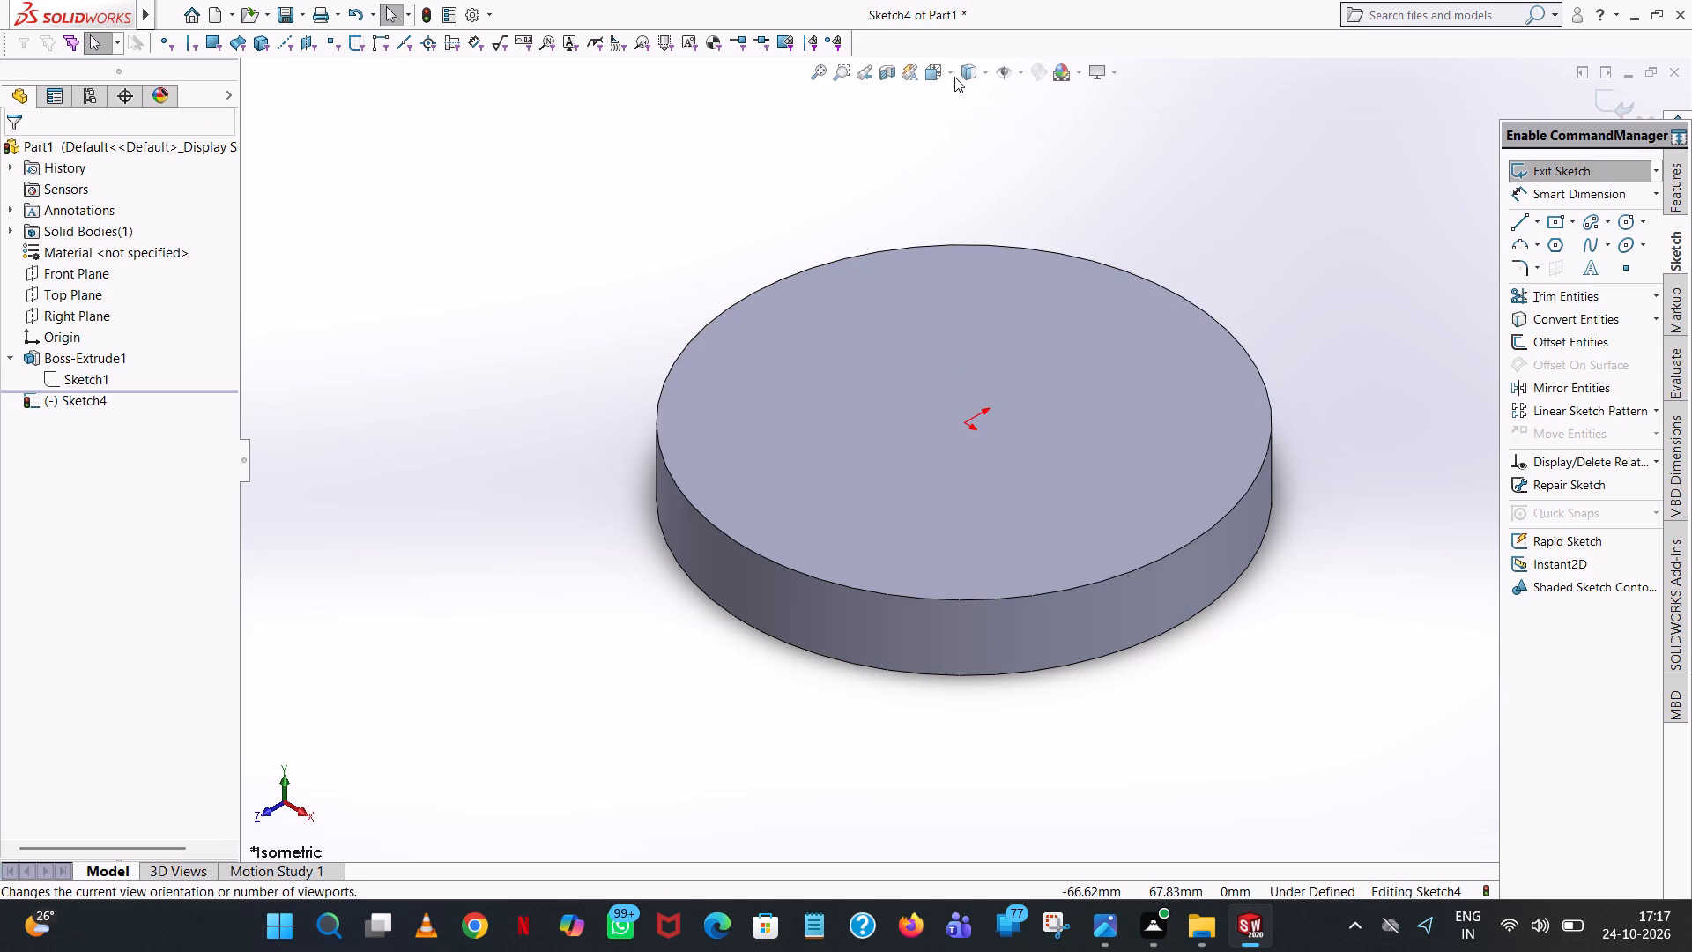
{"action": "left_click", "coordinate": [954, 77]}
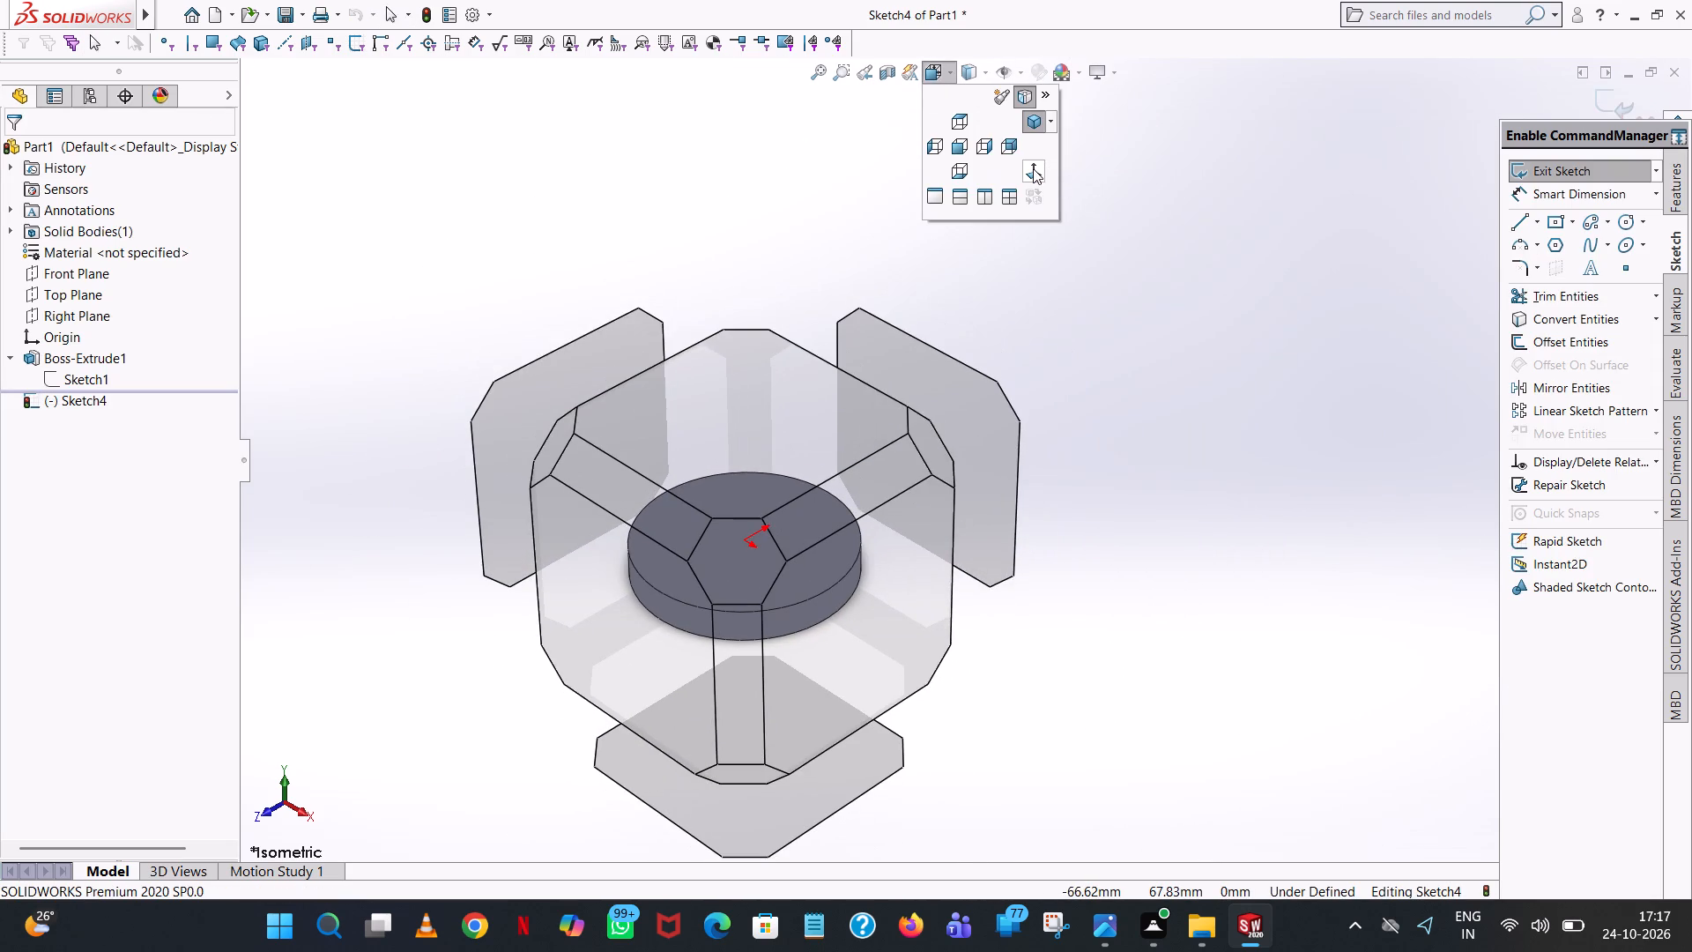
{"action": "left_click", "coordinate": [1033, 168]}
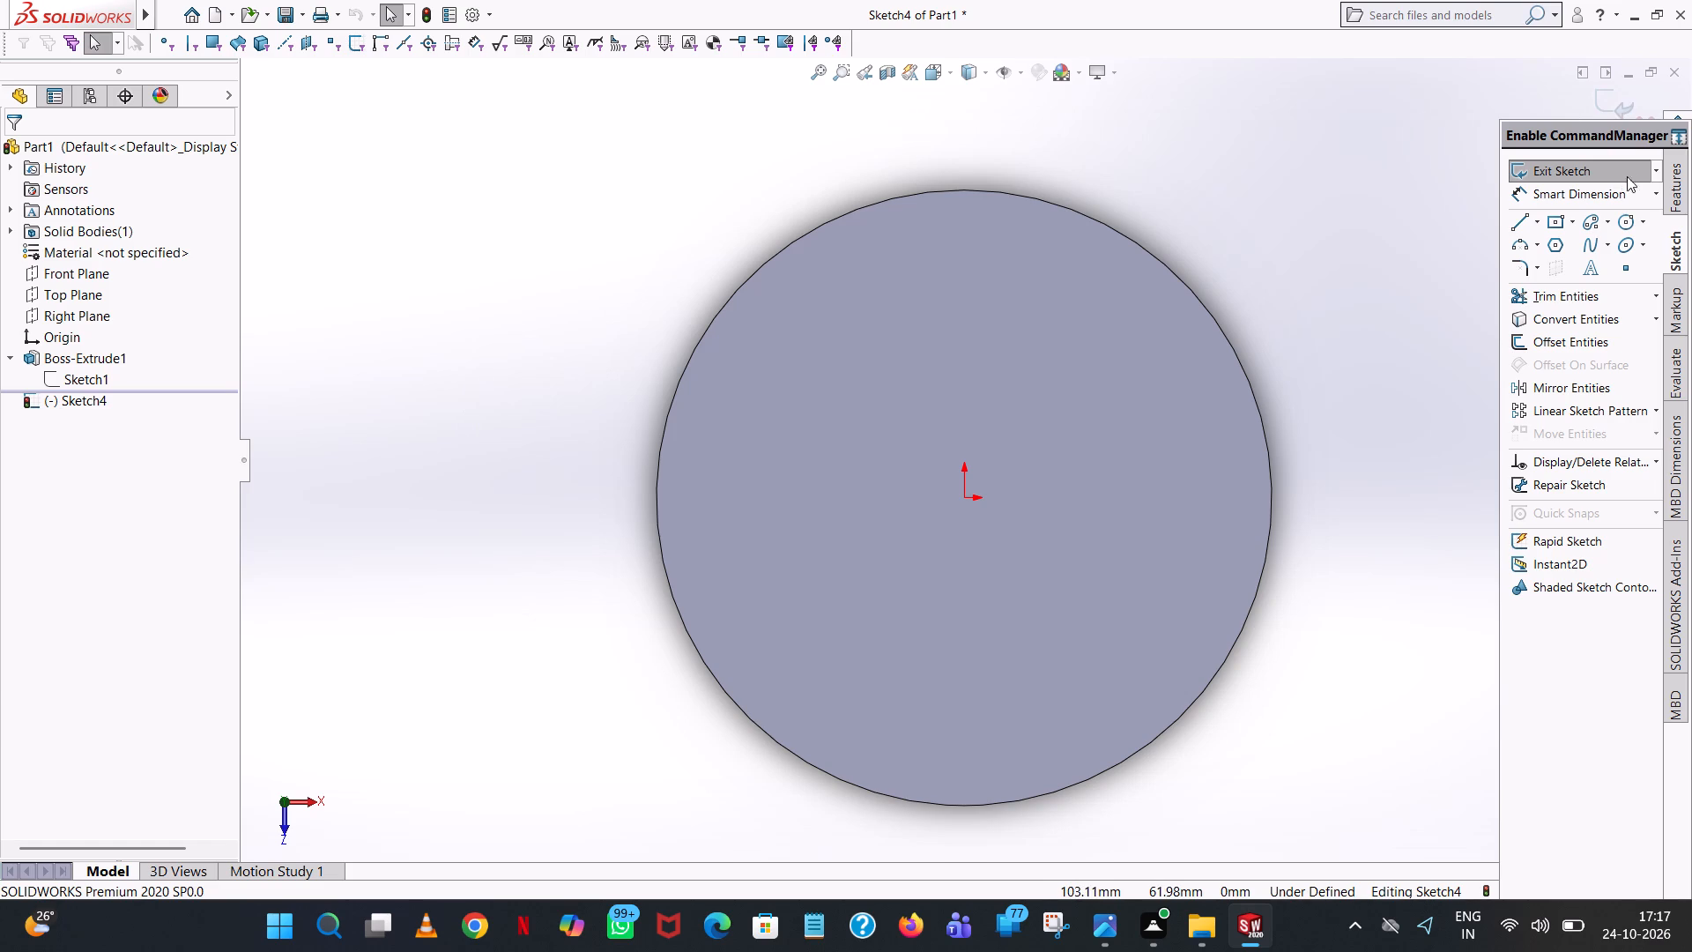
{"action": "left_click", "coordinate": [1619, 219]}
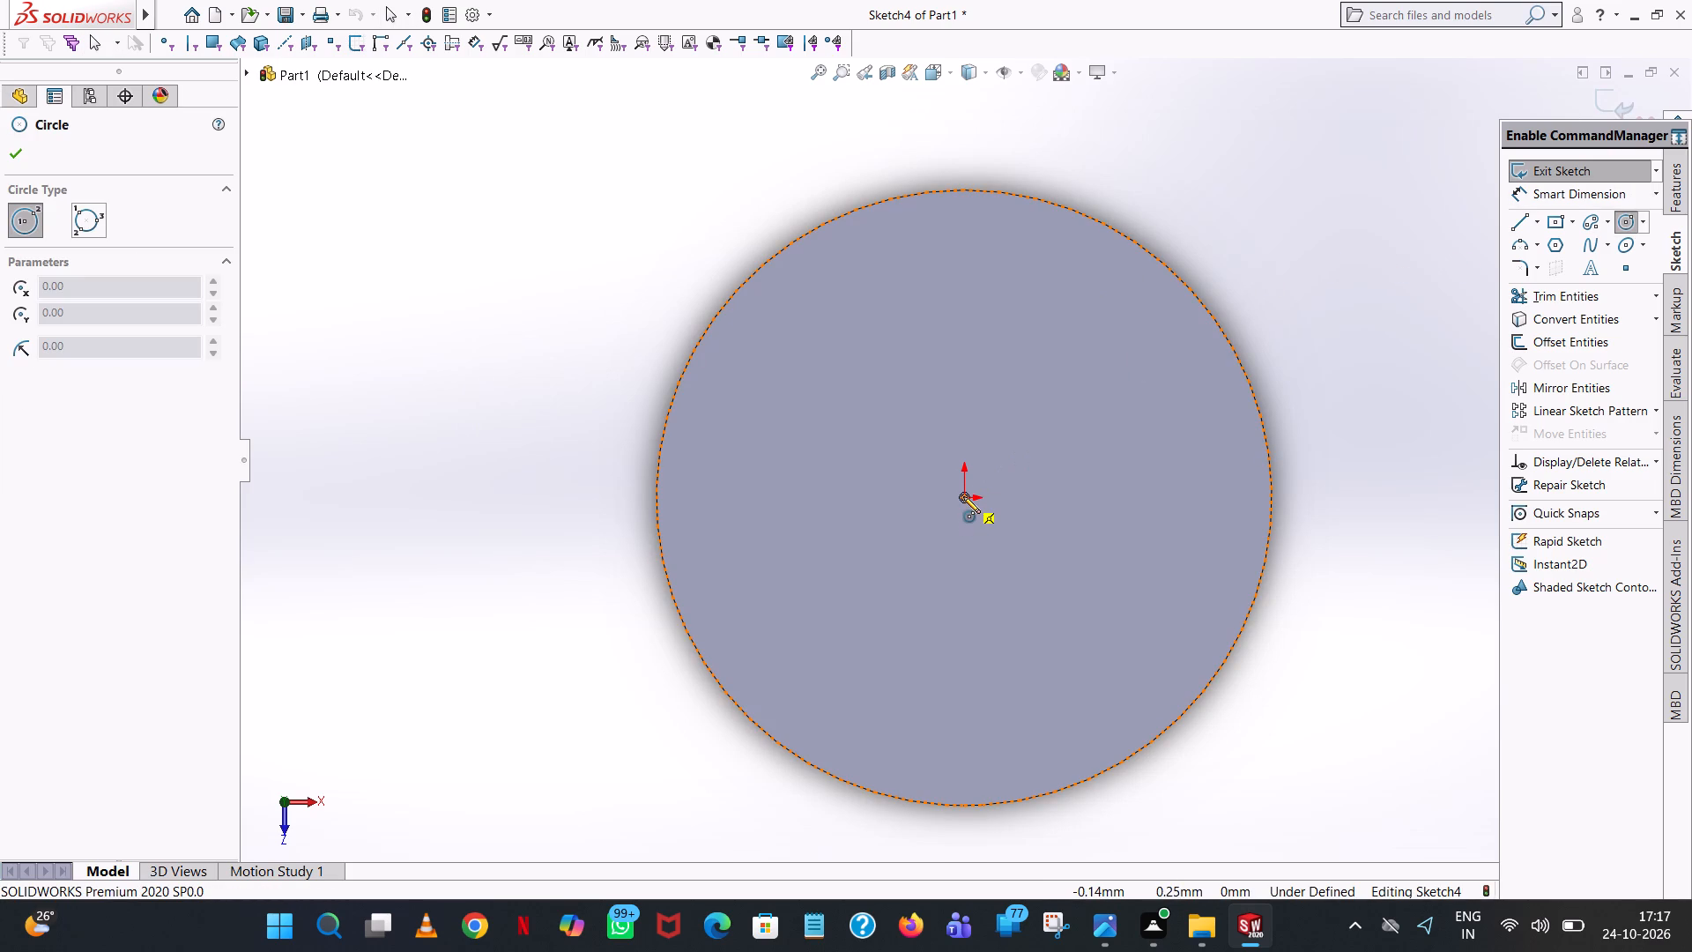
{"action": "left_click", "coordinate": [963, 496]}
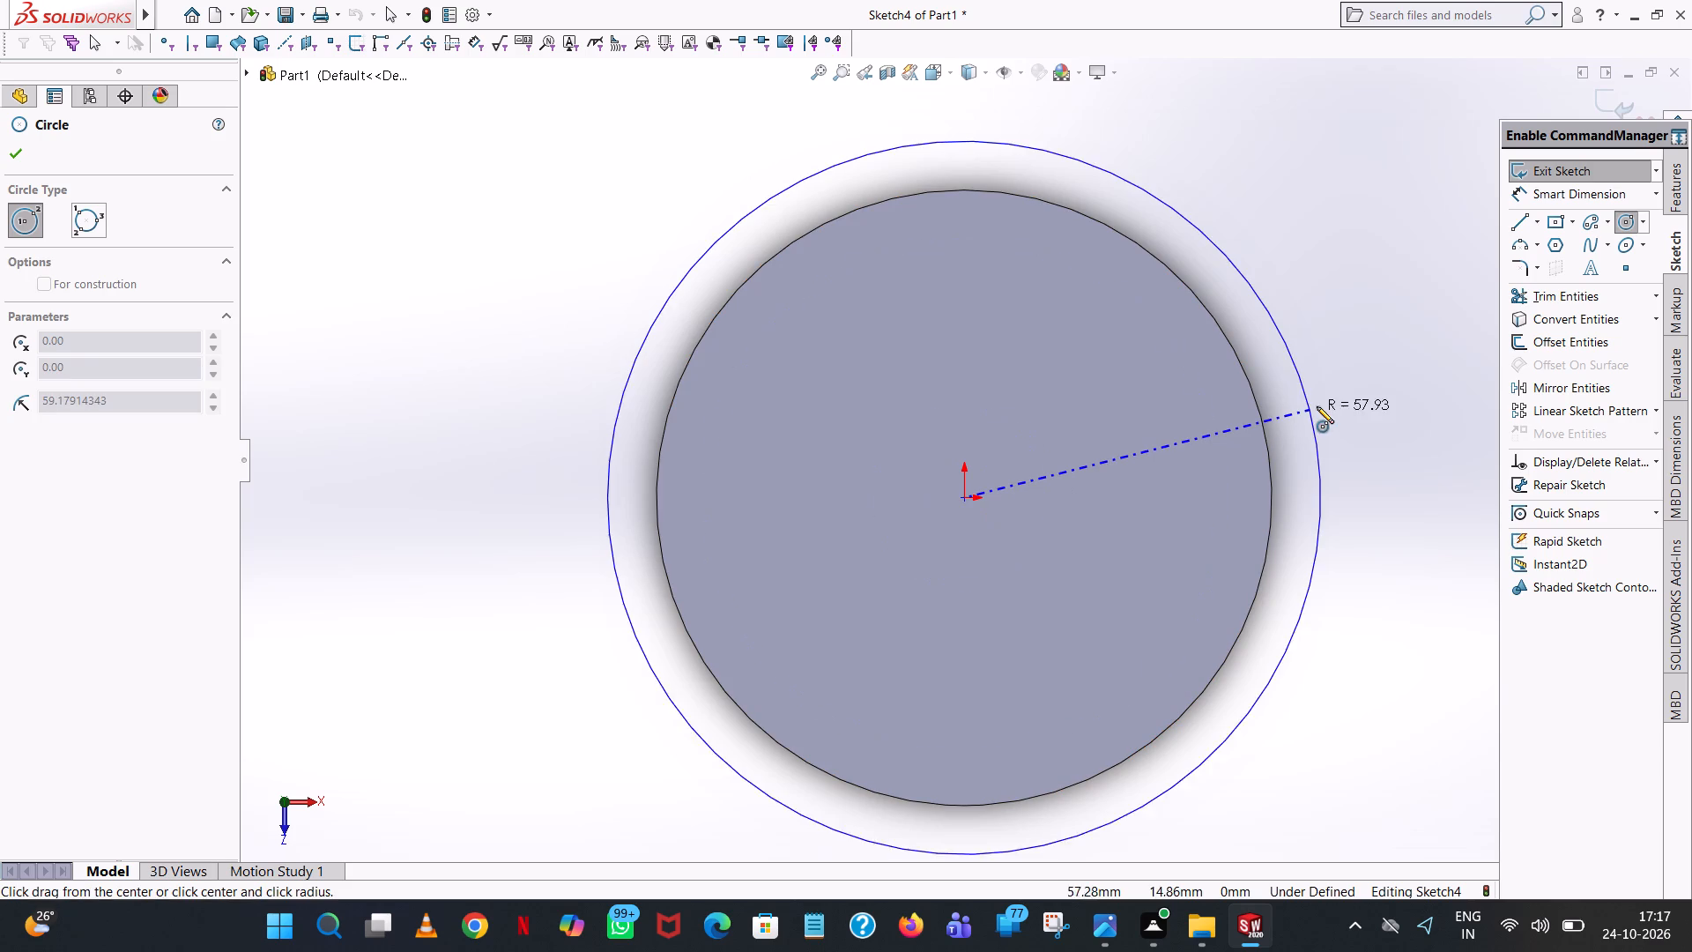
{"action": "left_click", "coordinate": [1317, 405]}
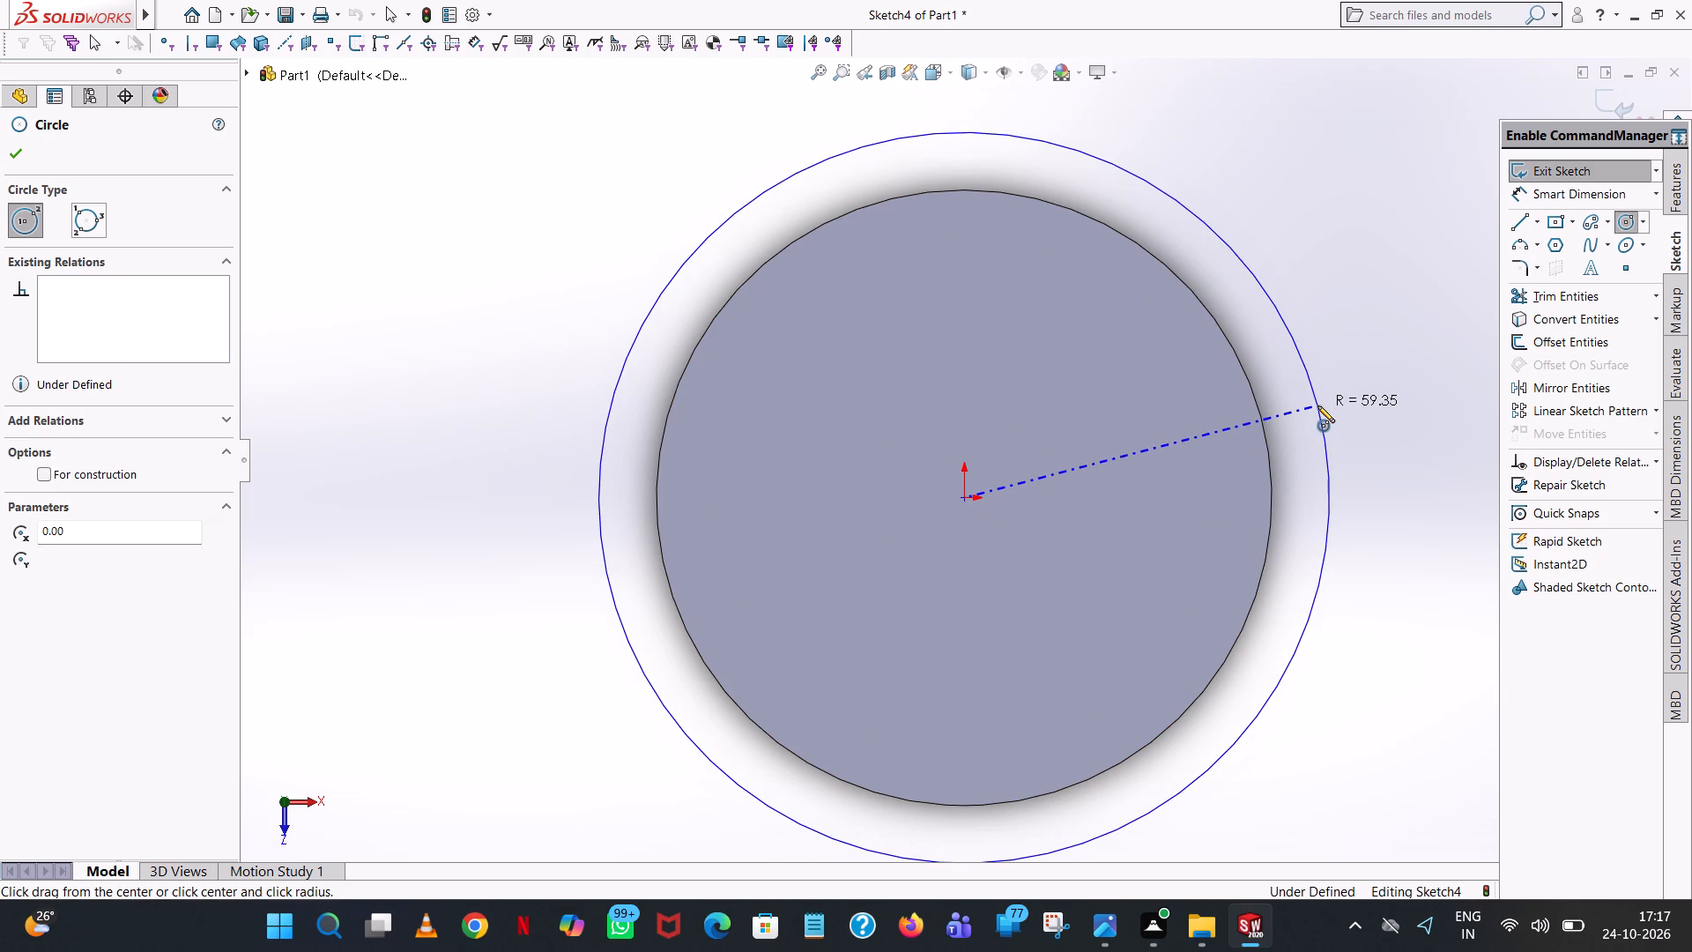
{"action": "type", "text": "130"}
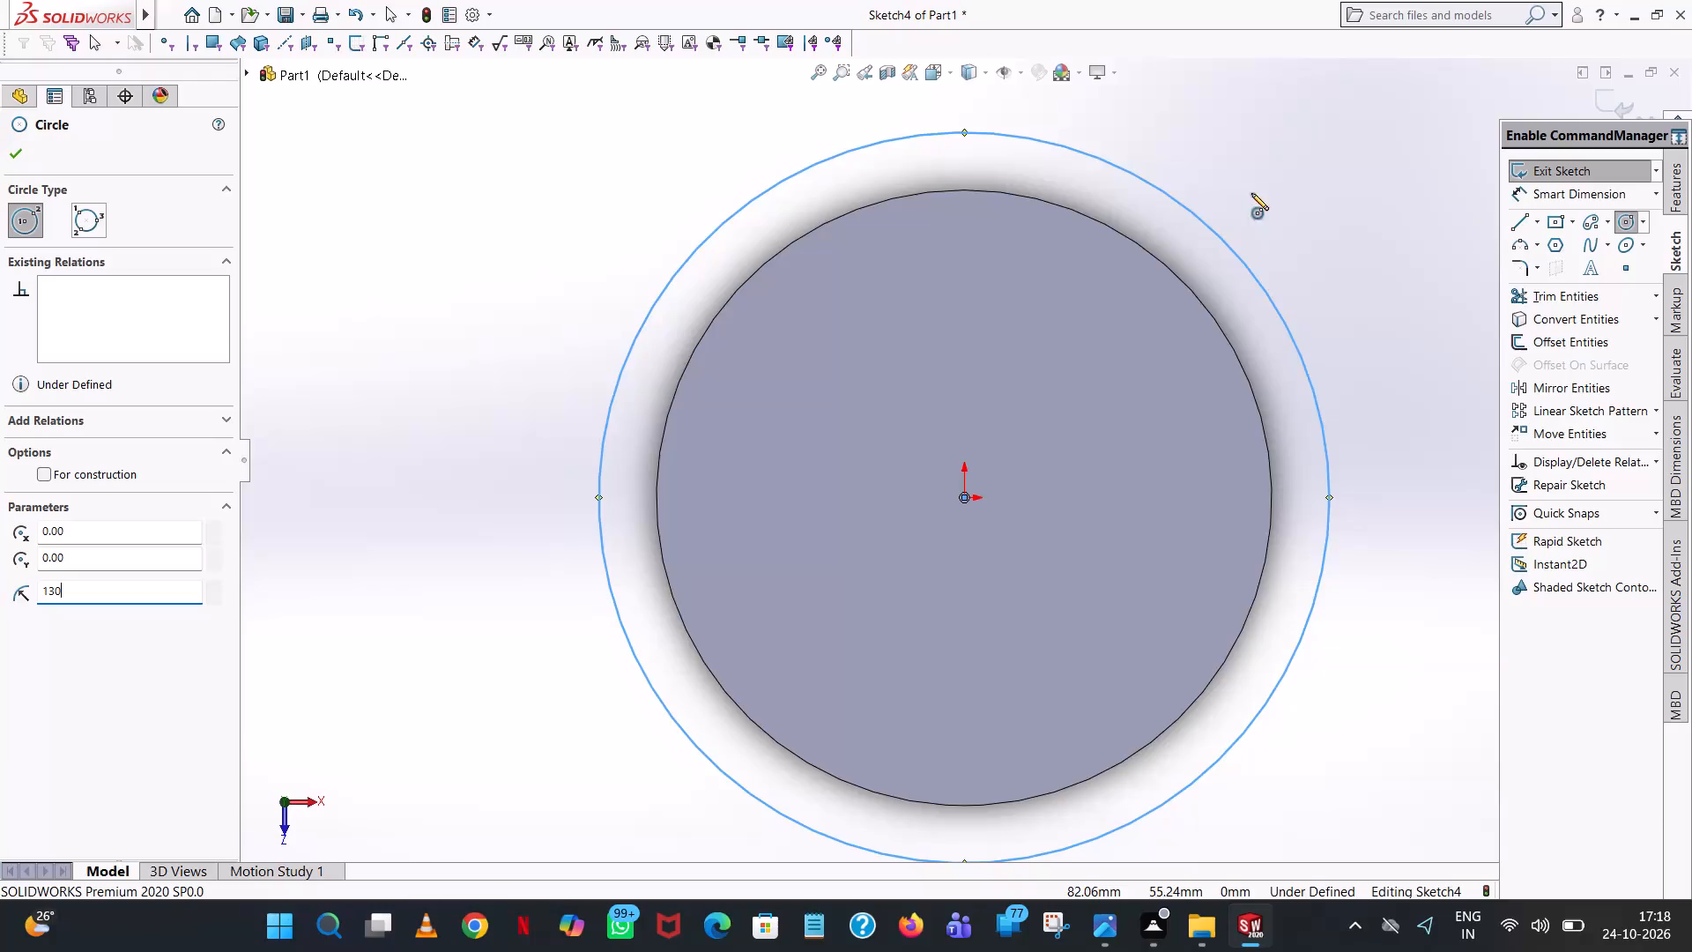
{"action": "left_click", "coordinate": [26, 145]}
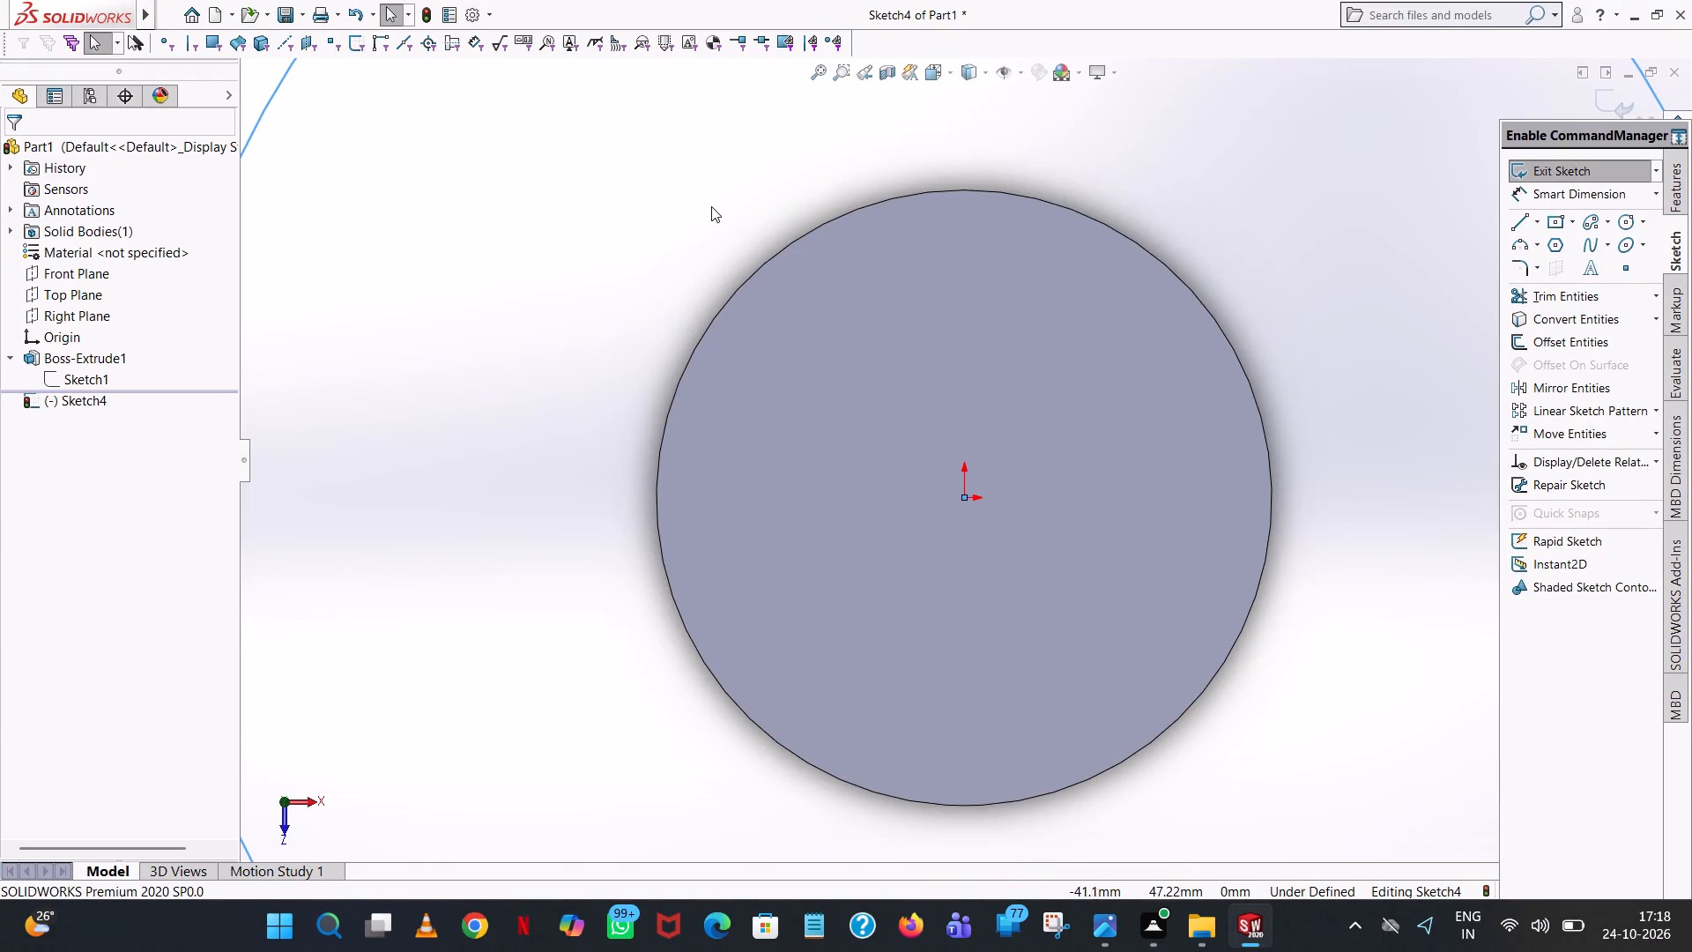
Halve the circle's radius to 65 mm.
{"action": "scroll", "coordinate": [714, 204], "scroll_direction": "up", "scroll_amount": 7}
{"action": "left_click", "coordinate": [785, 333]}
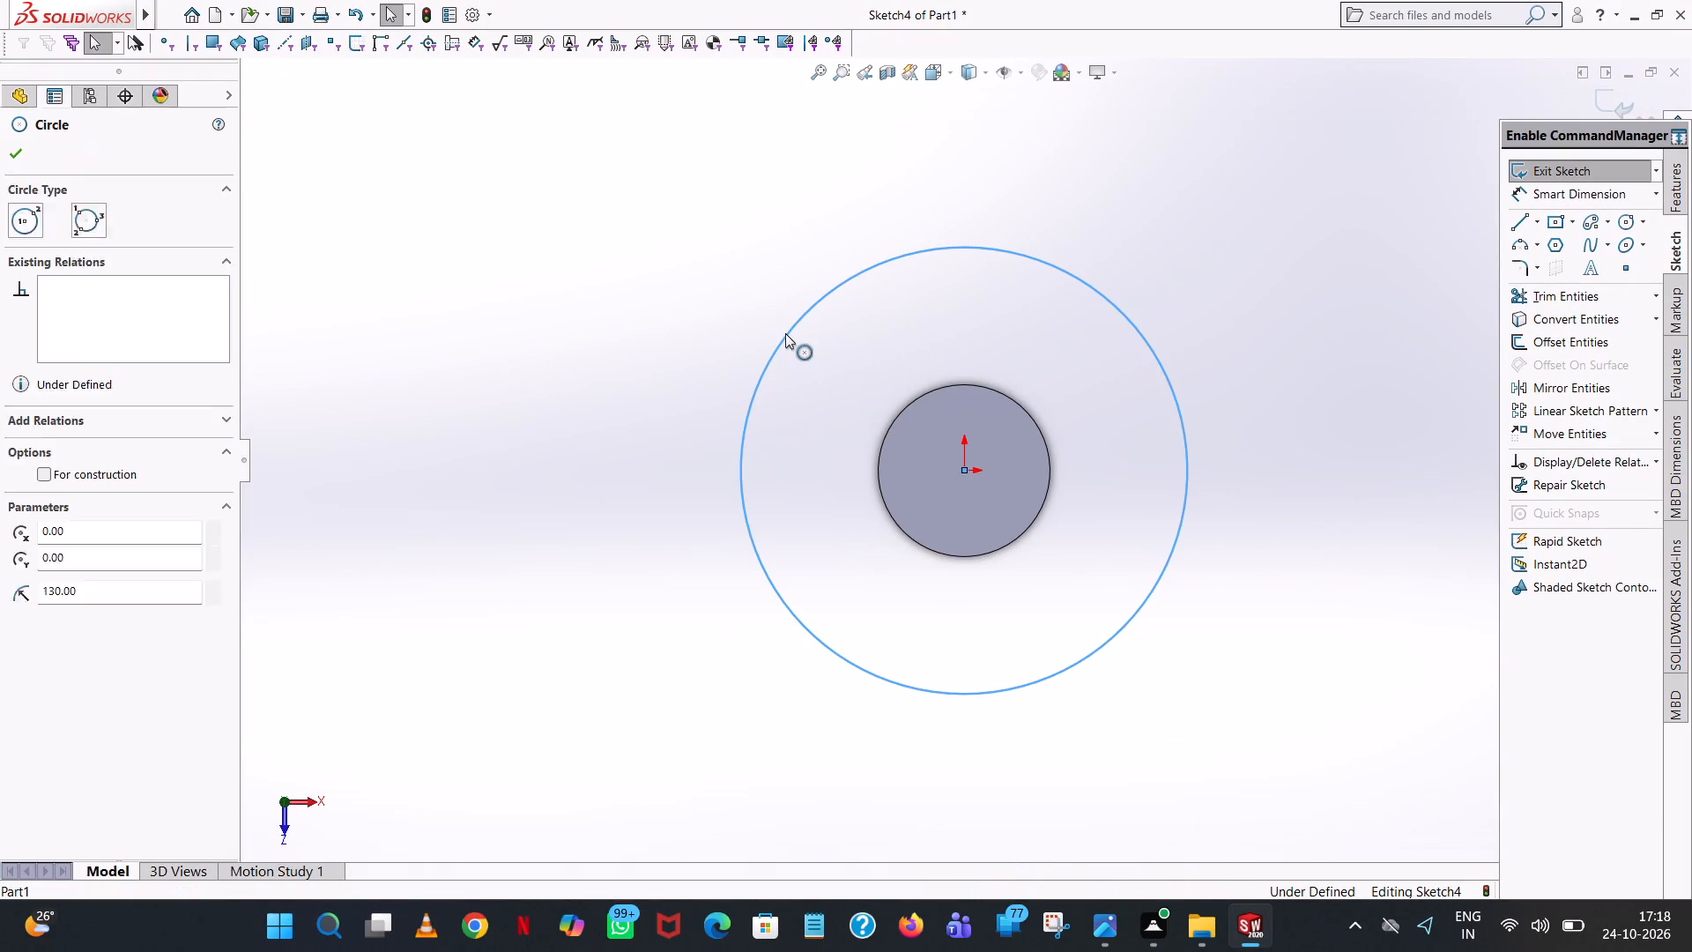
{"action": "left_click", "coordinate": [167, 521]}
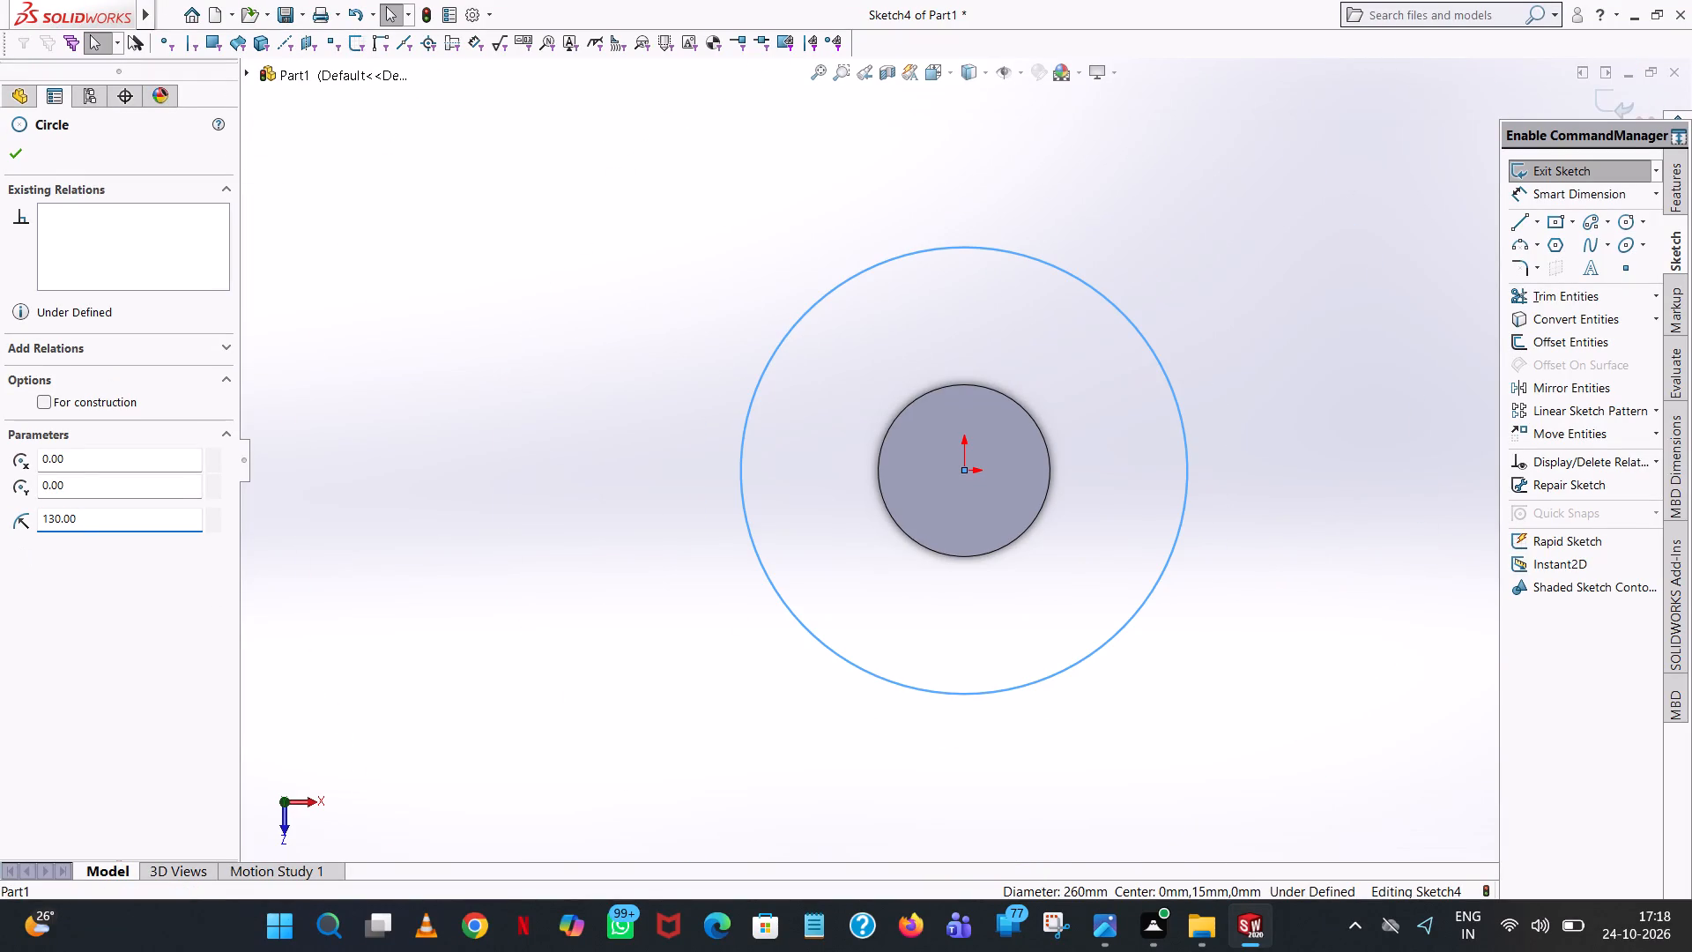
{"action": "type", "text": "/2"}
{"action": "key", "text": "Return"}
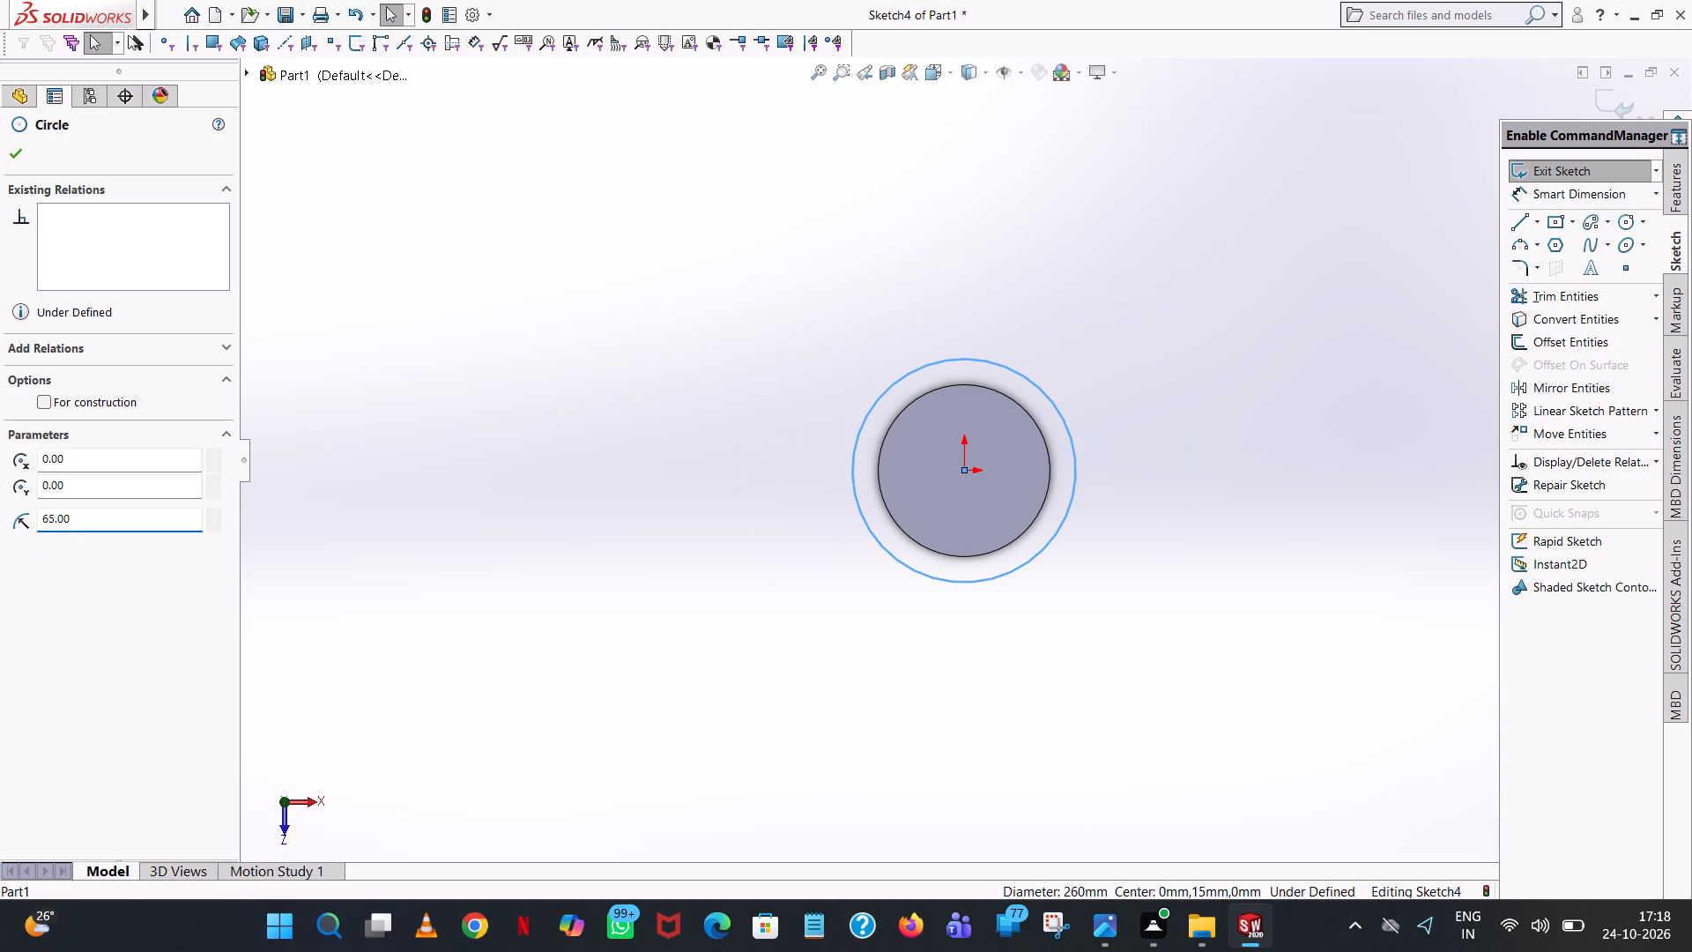
{"action": "left_click", "coordinate": [1023, 251]}
Dimension the circle's diameter, placing the dimension vertically beside the circle.
{"action": "scroll", "coordinate": [979, 495], "scroll_direction": "down", "scroll_amount": 4}
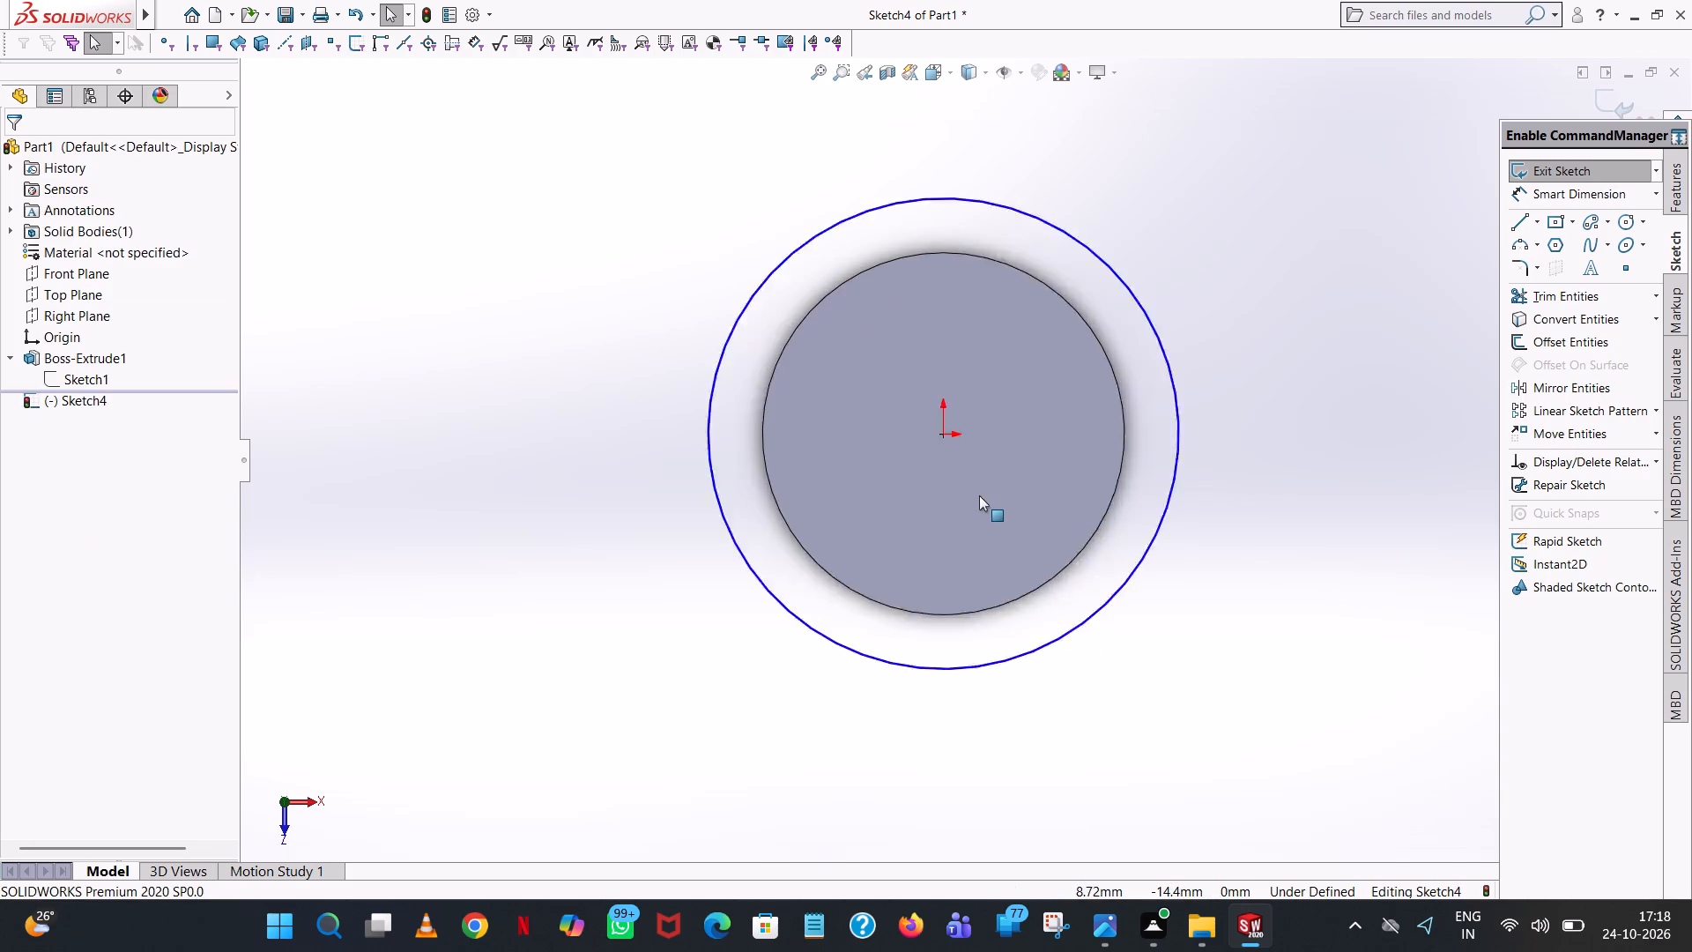
{"action": "scroll", "coordinate": [979, 495], "scroll_direction": "down", "scroll_amount": 2}
{"action": "left_click", "coordinate": [1558, 186]}
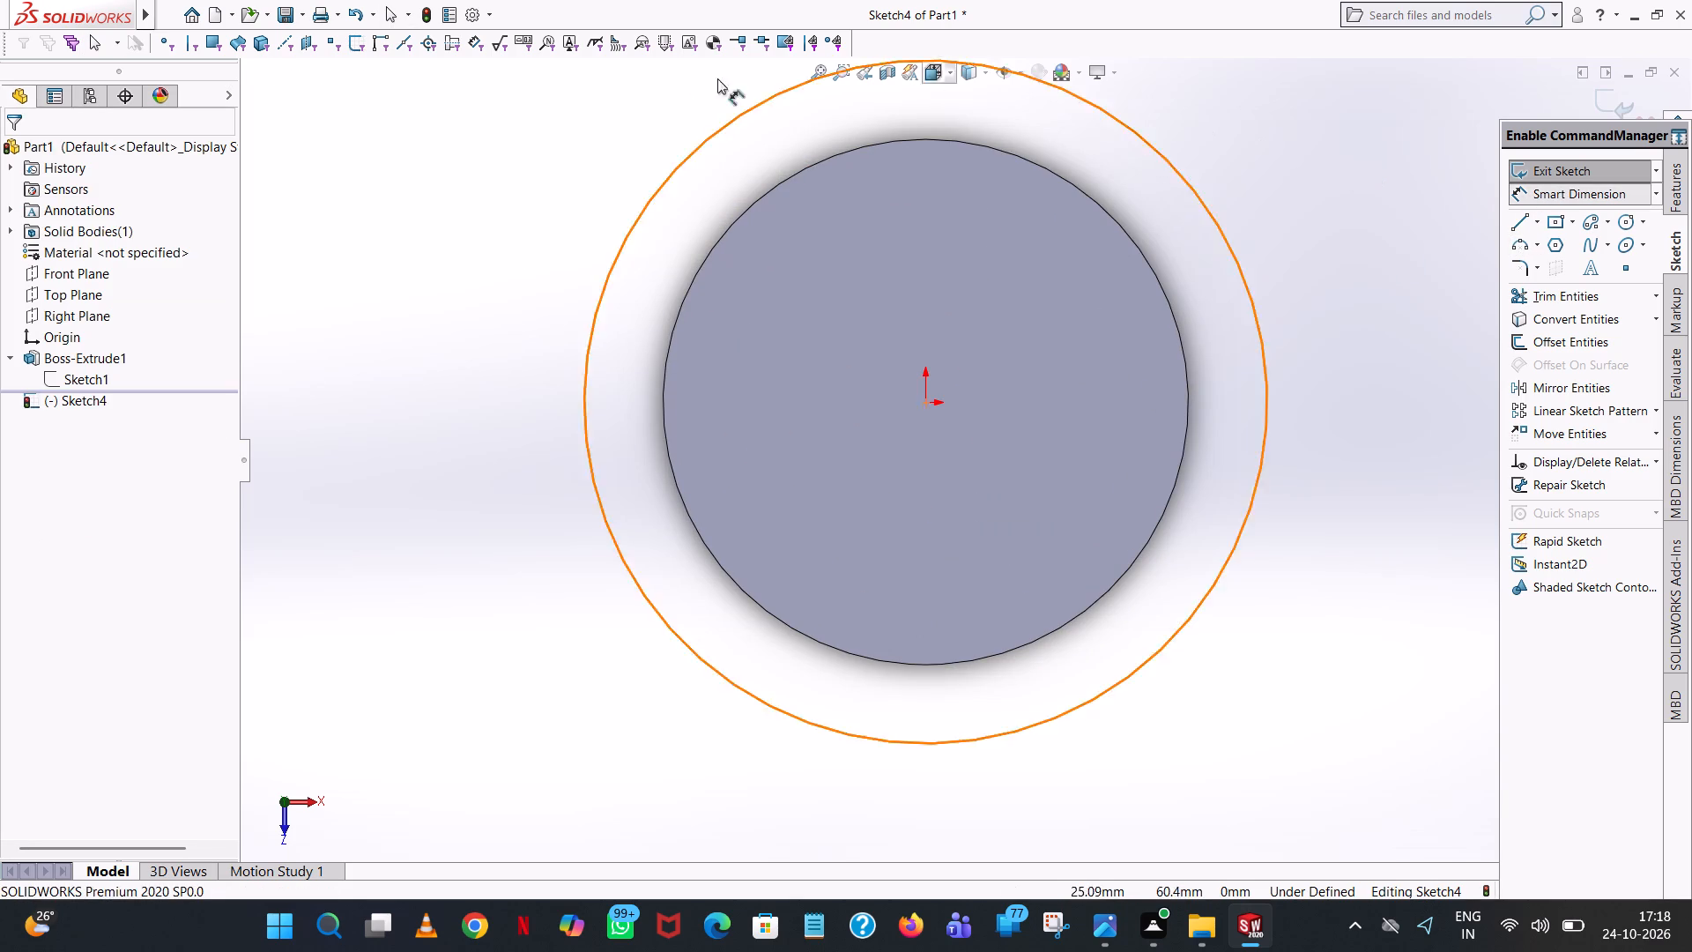
{"action": "left_click", "coordinate": [634, 216]}
{"action": "left_click", "coordinate": [371, 270]}
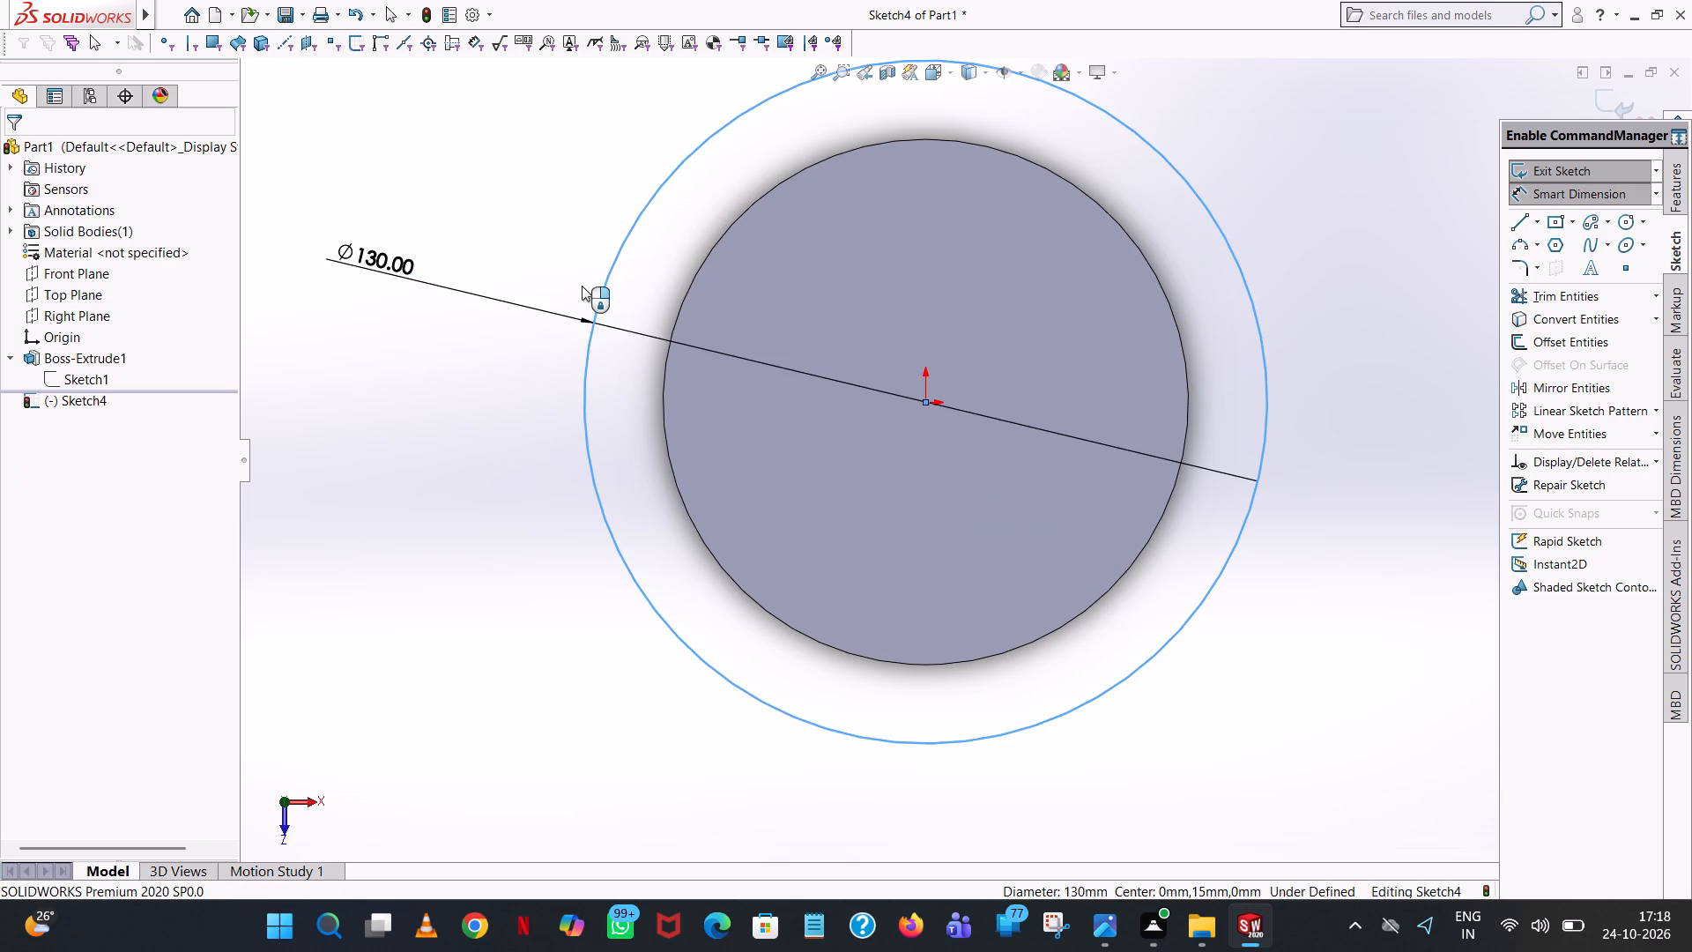
{"action": "left_click", "coordinate": [287, 241]}
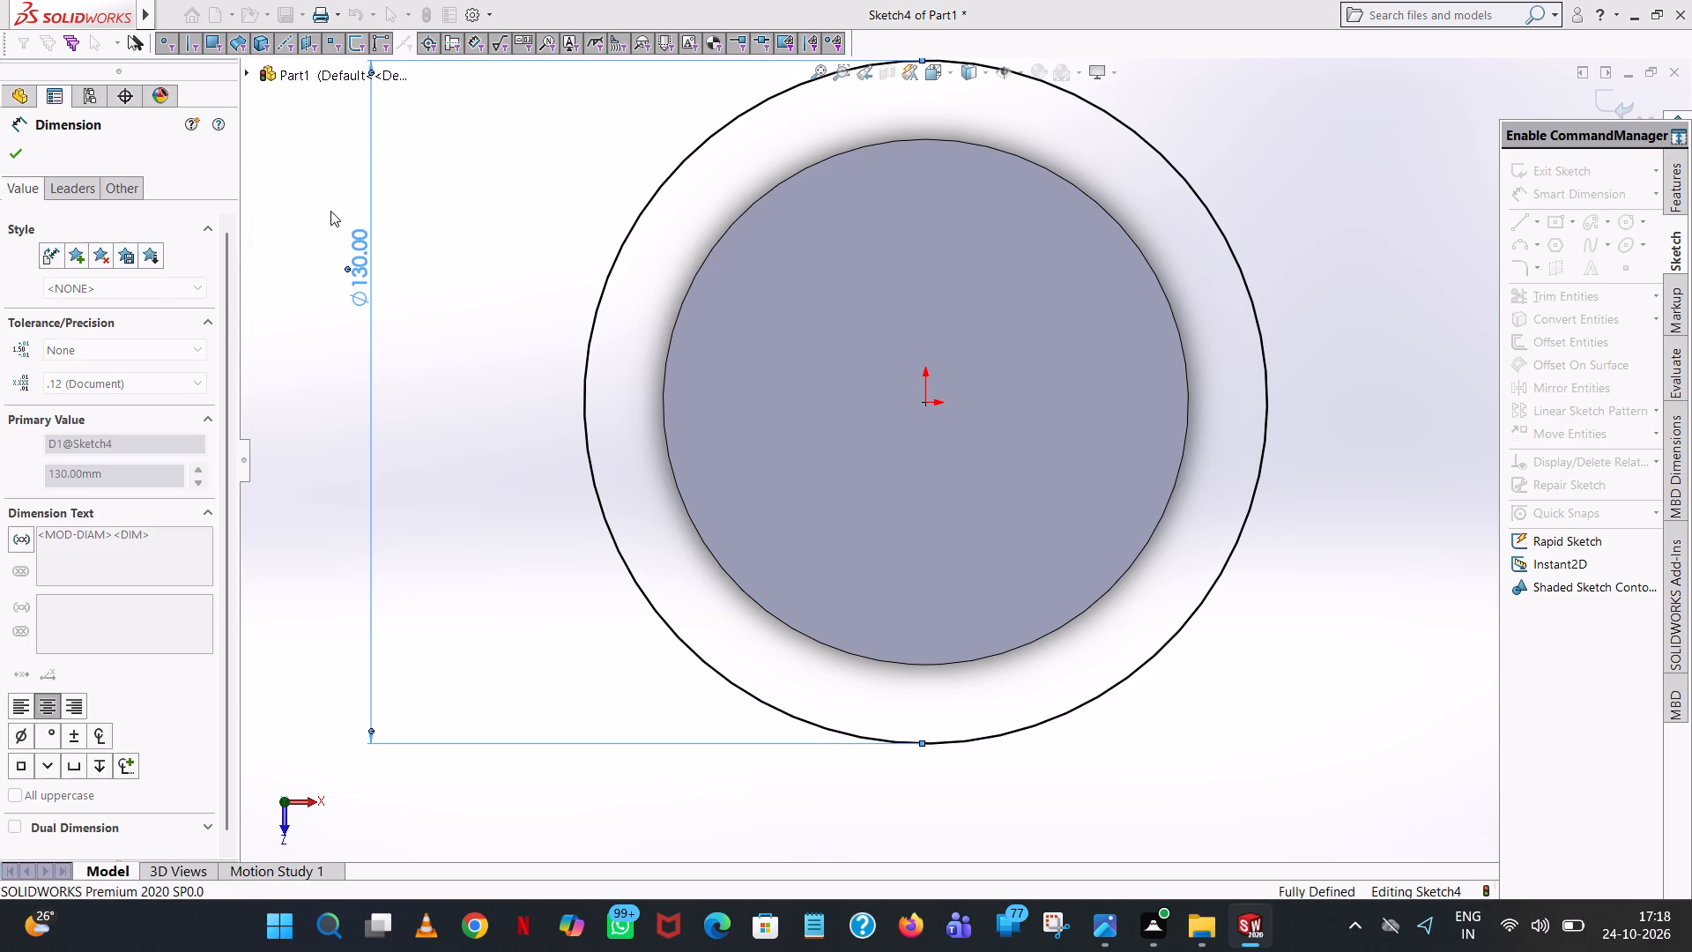
{"action": "left_click", "coordinate": [330, 211]}
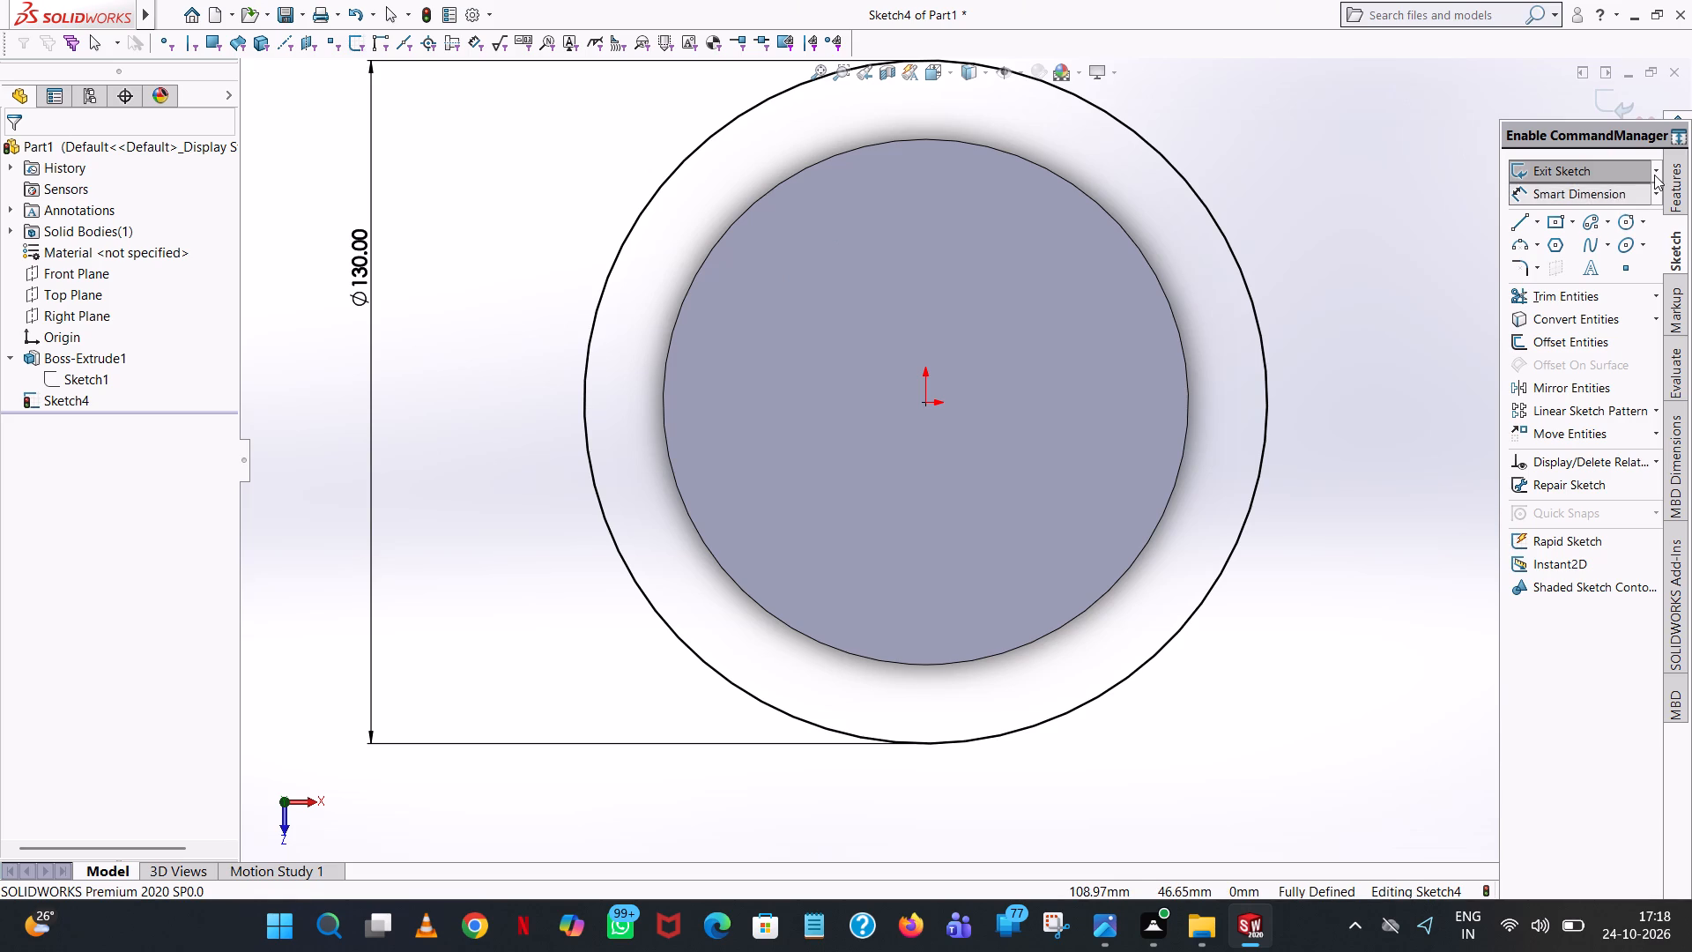
Extrude the circle 30 mm upward from the base disc as a blind boss merged with it.
{"action": "left_click", "coordinate": [1679, 192]}
{"action": "left_click", "coordinate": [1602, 163]}
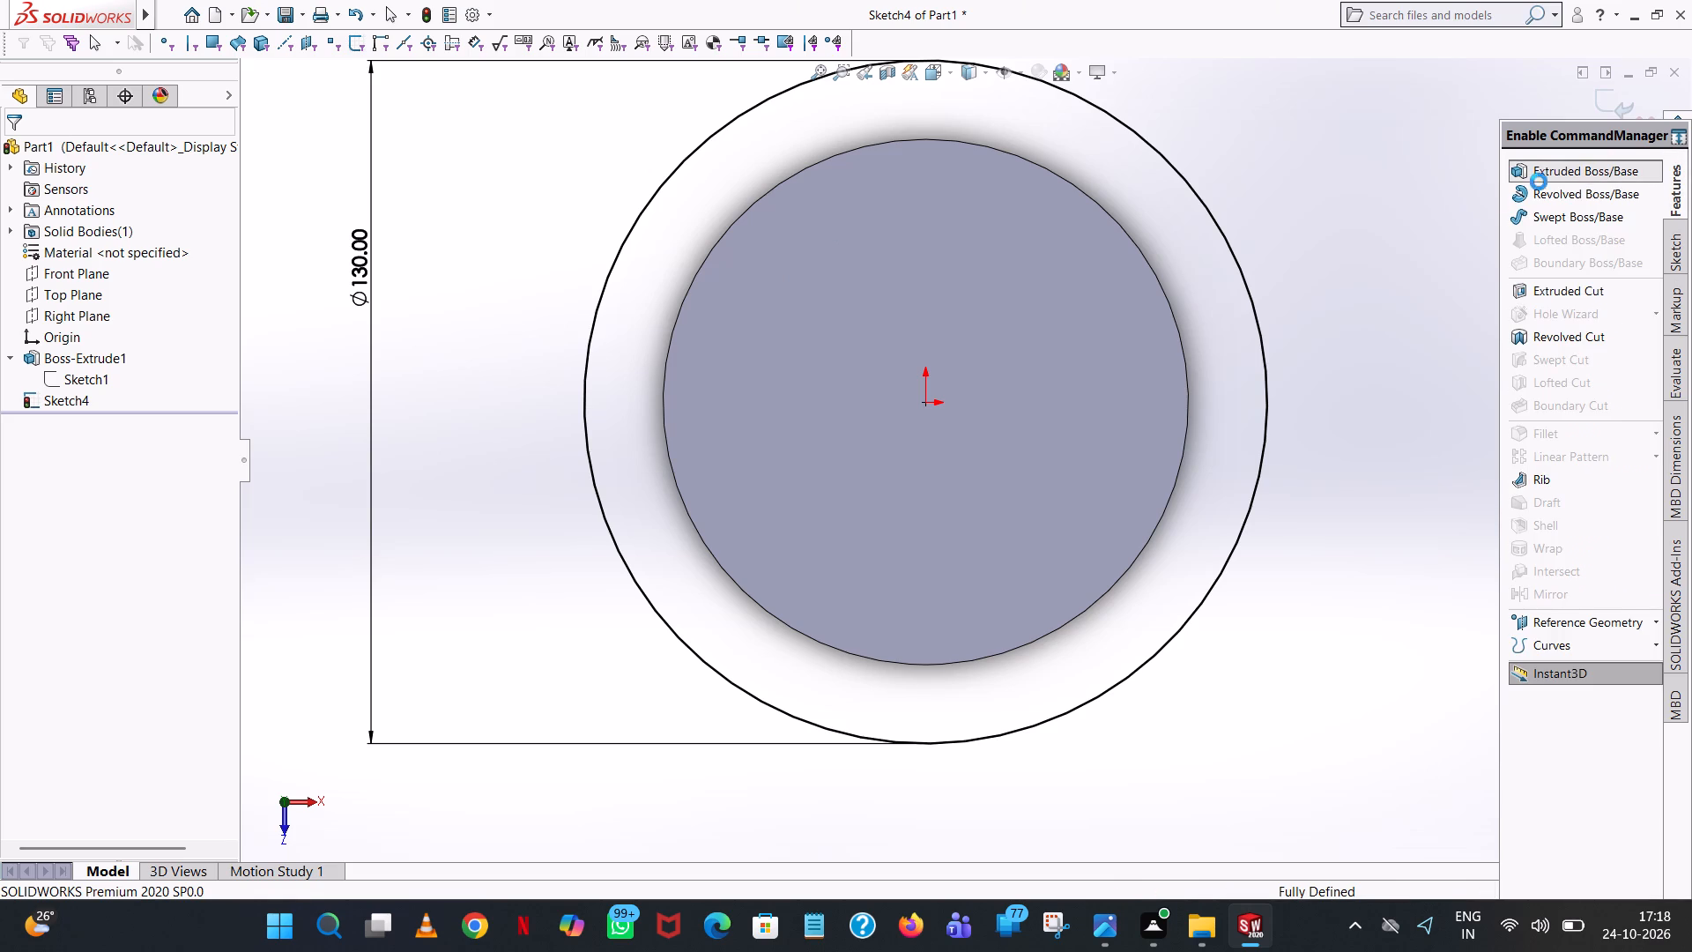
{"action": "middle_click_drag", "start_coordinate": [1380, 561], "coordinate": [1365, 194]}
{"action": "scroll", "coordinate": [1373, 552], "scroll_direction": "up", "scroll_amount": 2}
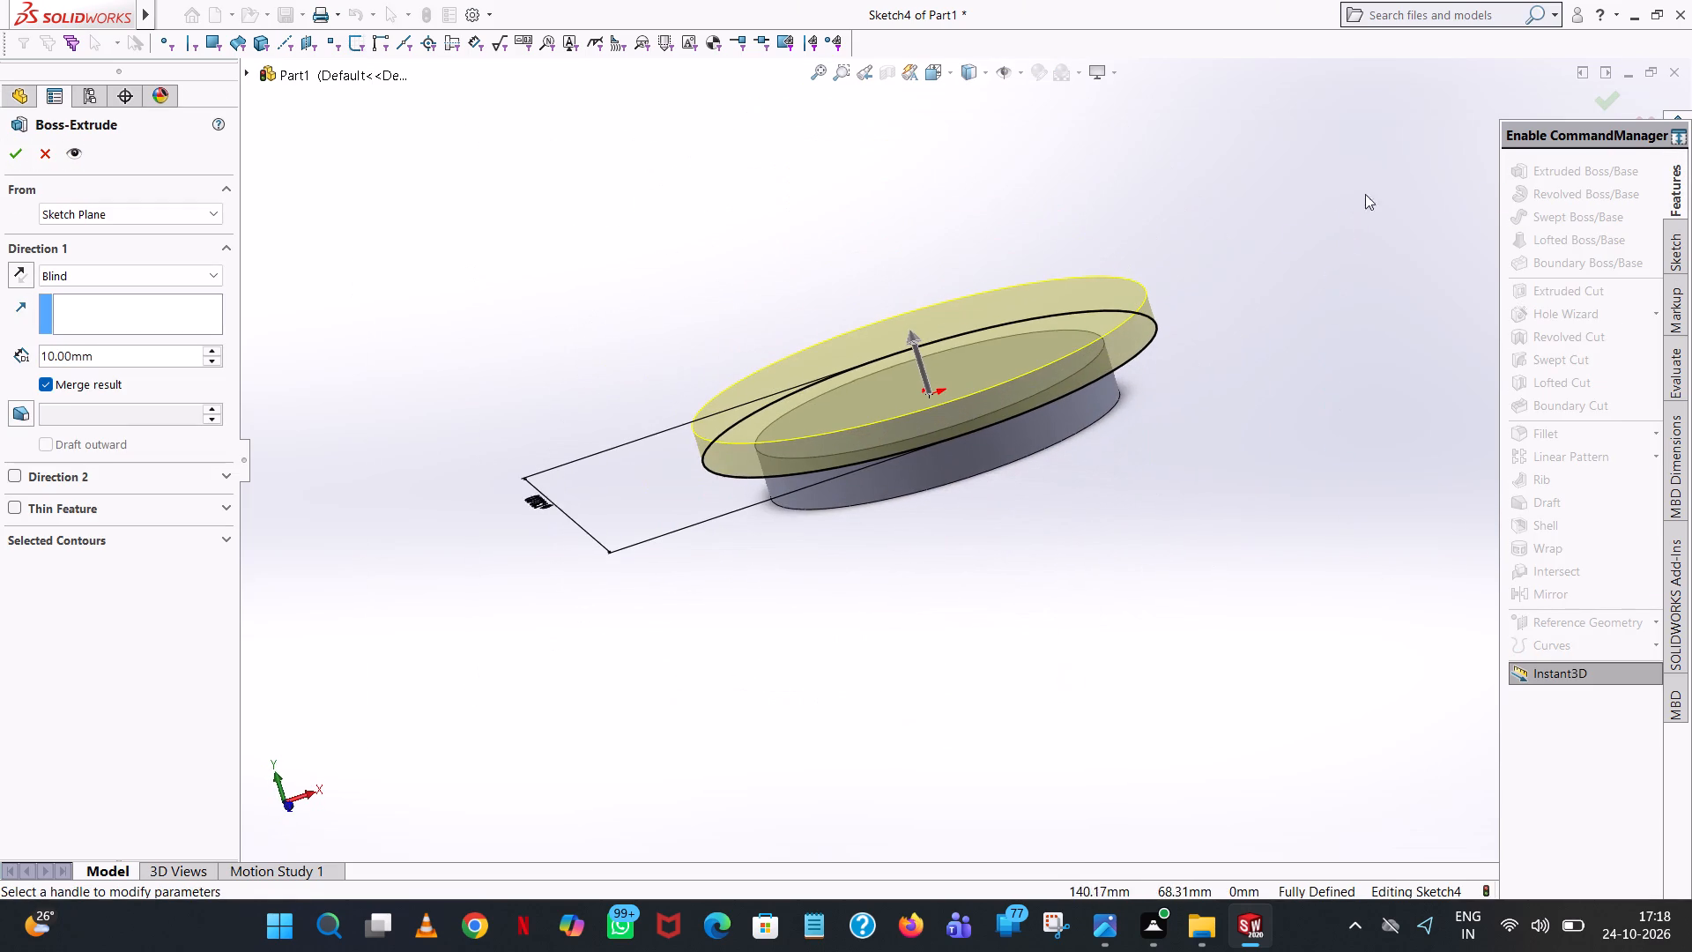
{"action": "double_click", "coordinate": [212, 346]}
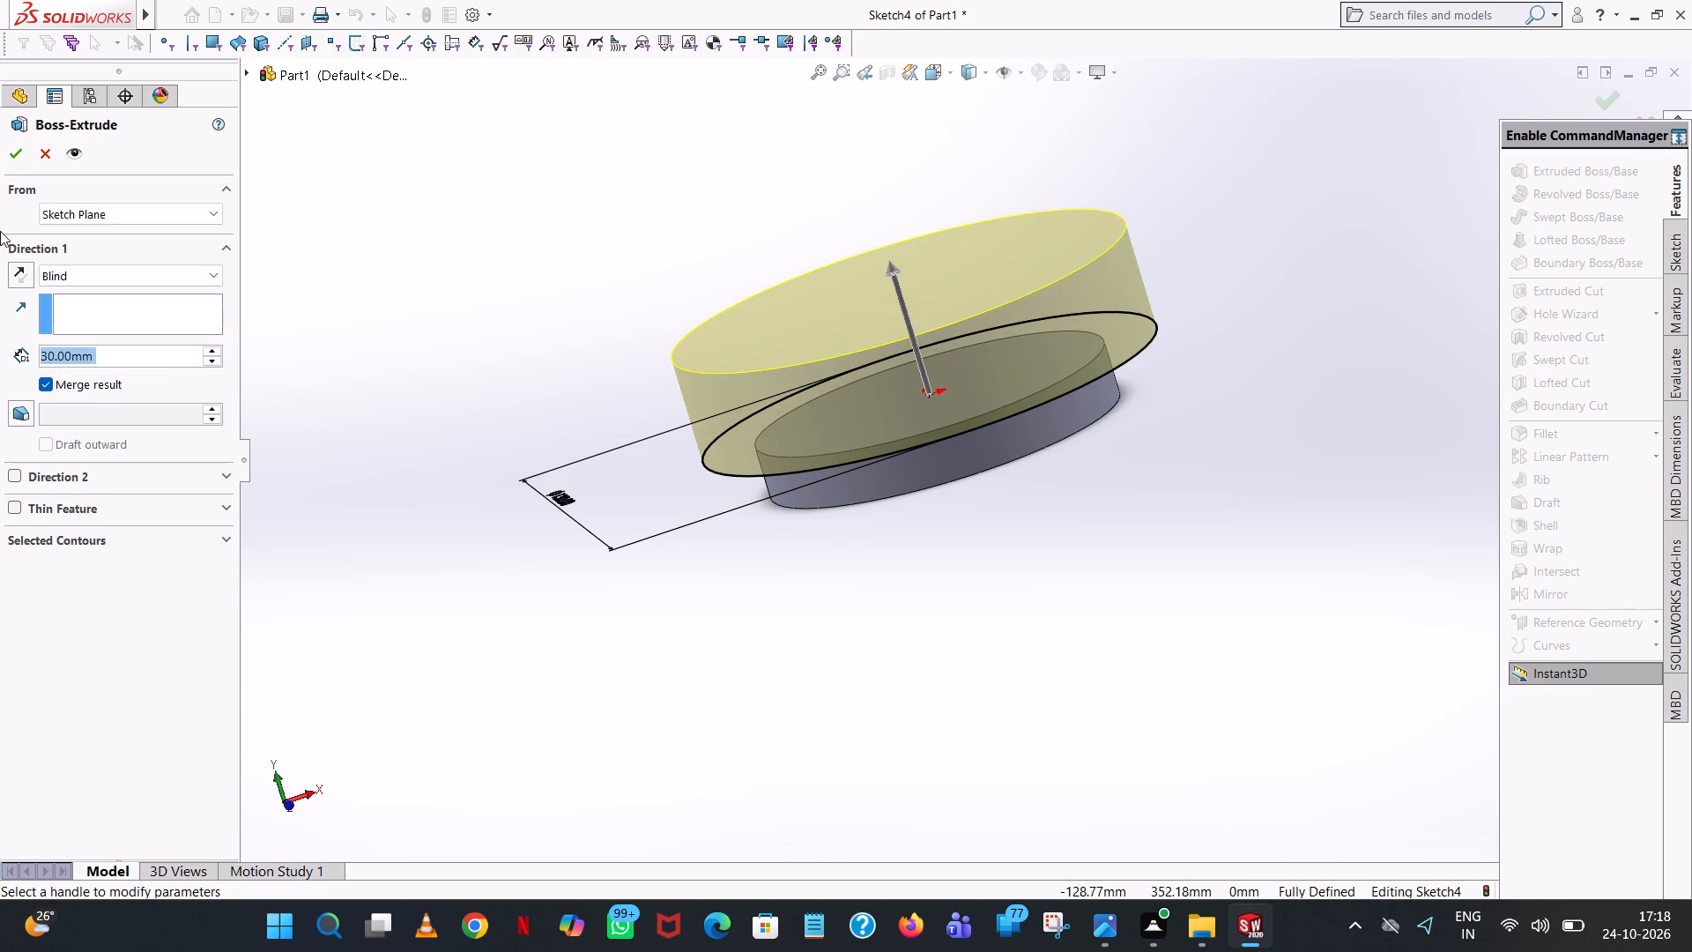
{"action": "left_click", "coordinate": [6, 147]}
{"action": "left_click", "coordinate": [1080, 562]}
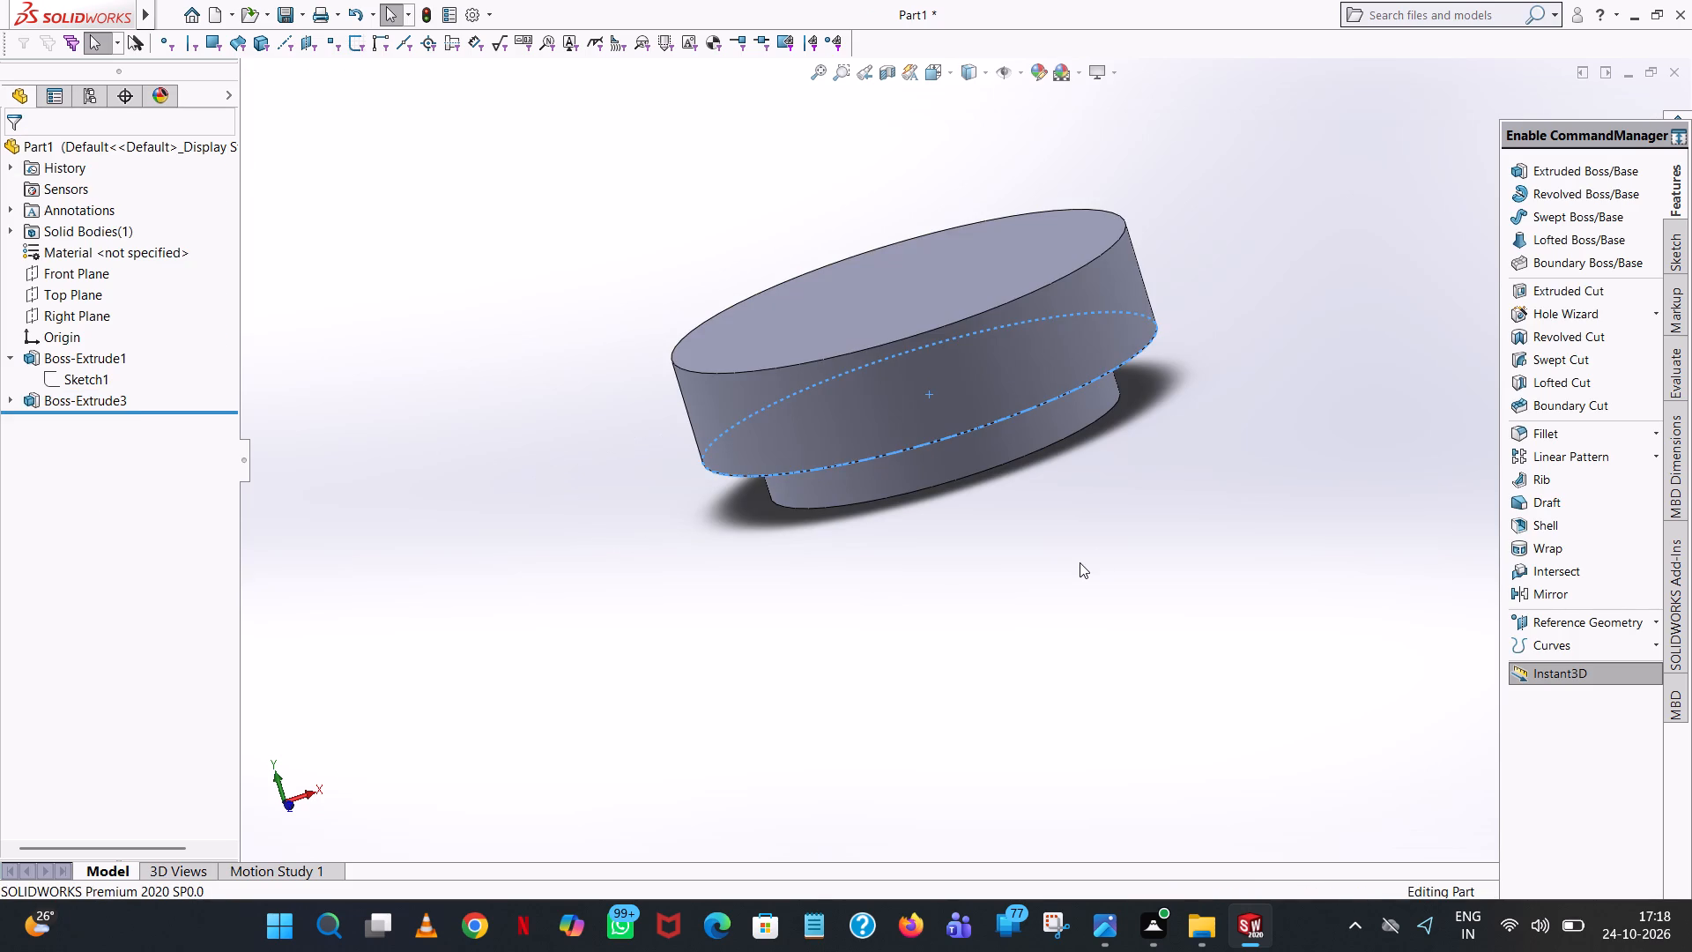
Start a new extrusion sketch on the upper disc's top face and view it from the top.
{"action": "middle_click_drag", "start_coordinate": [1080, 561], "coordinate": [939, 597]}
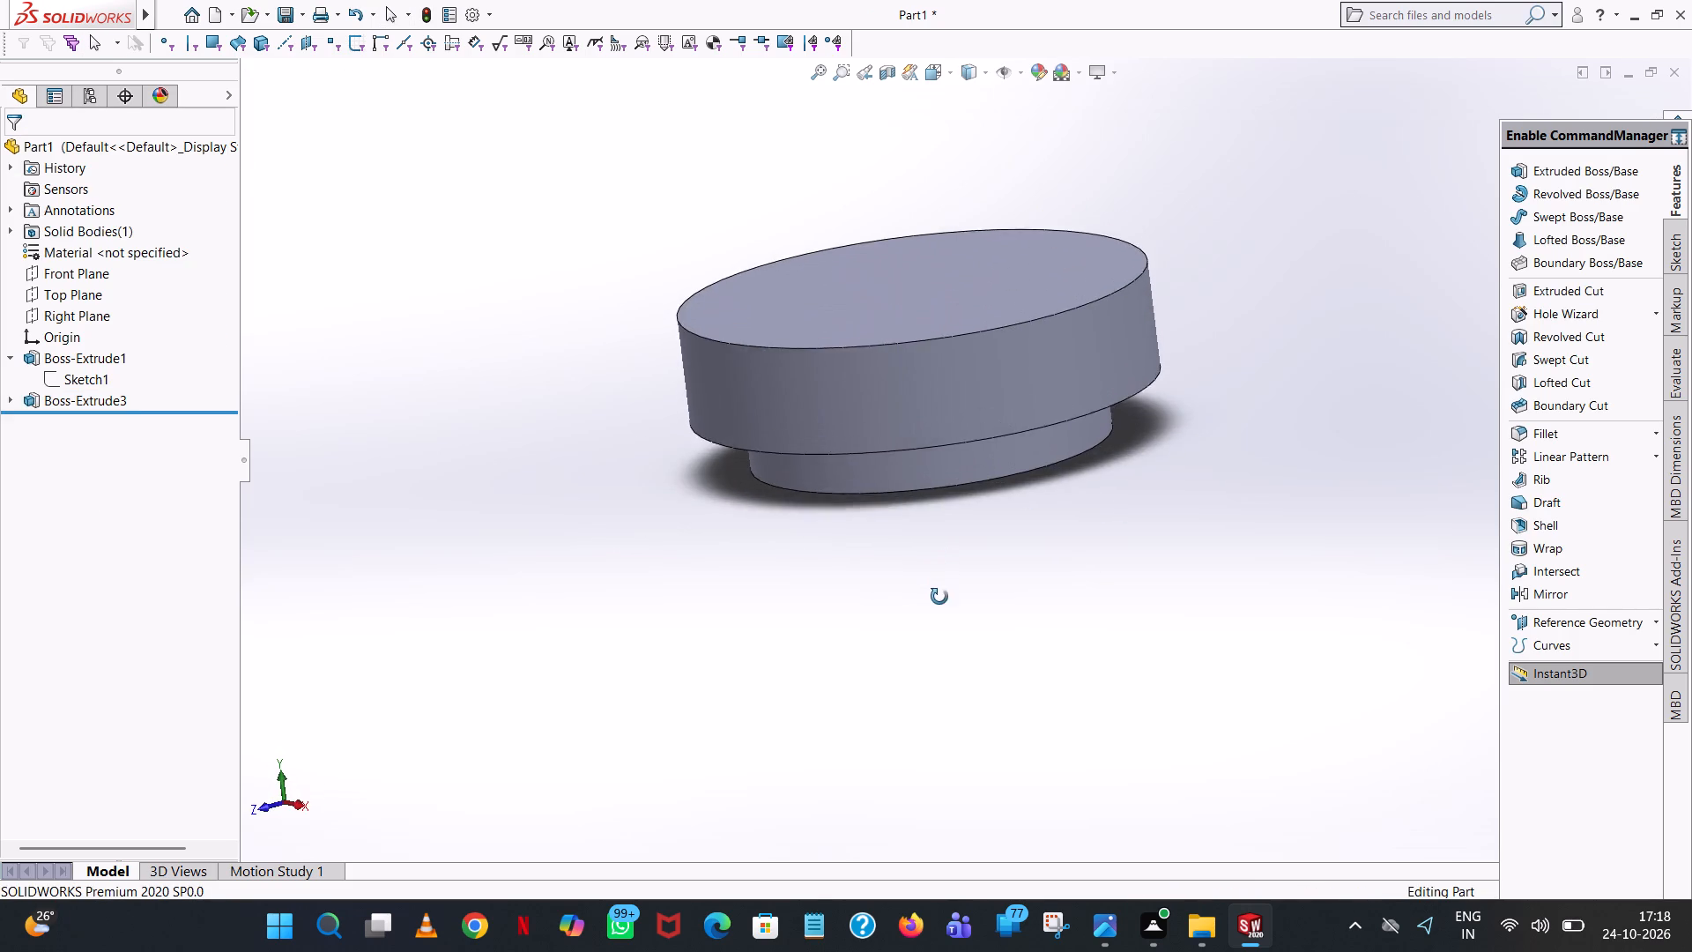
{"action": "middle_click_drag", "start_coordinate": [939, 597], "coordinate": [939, 621]}
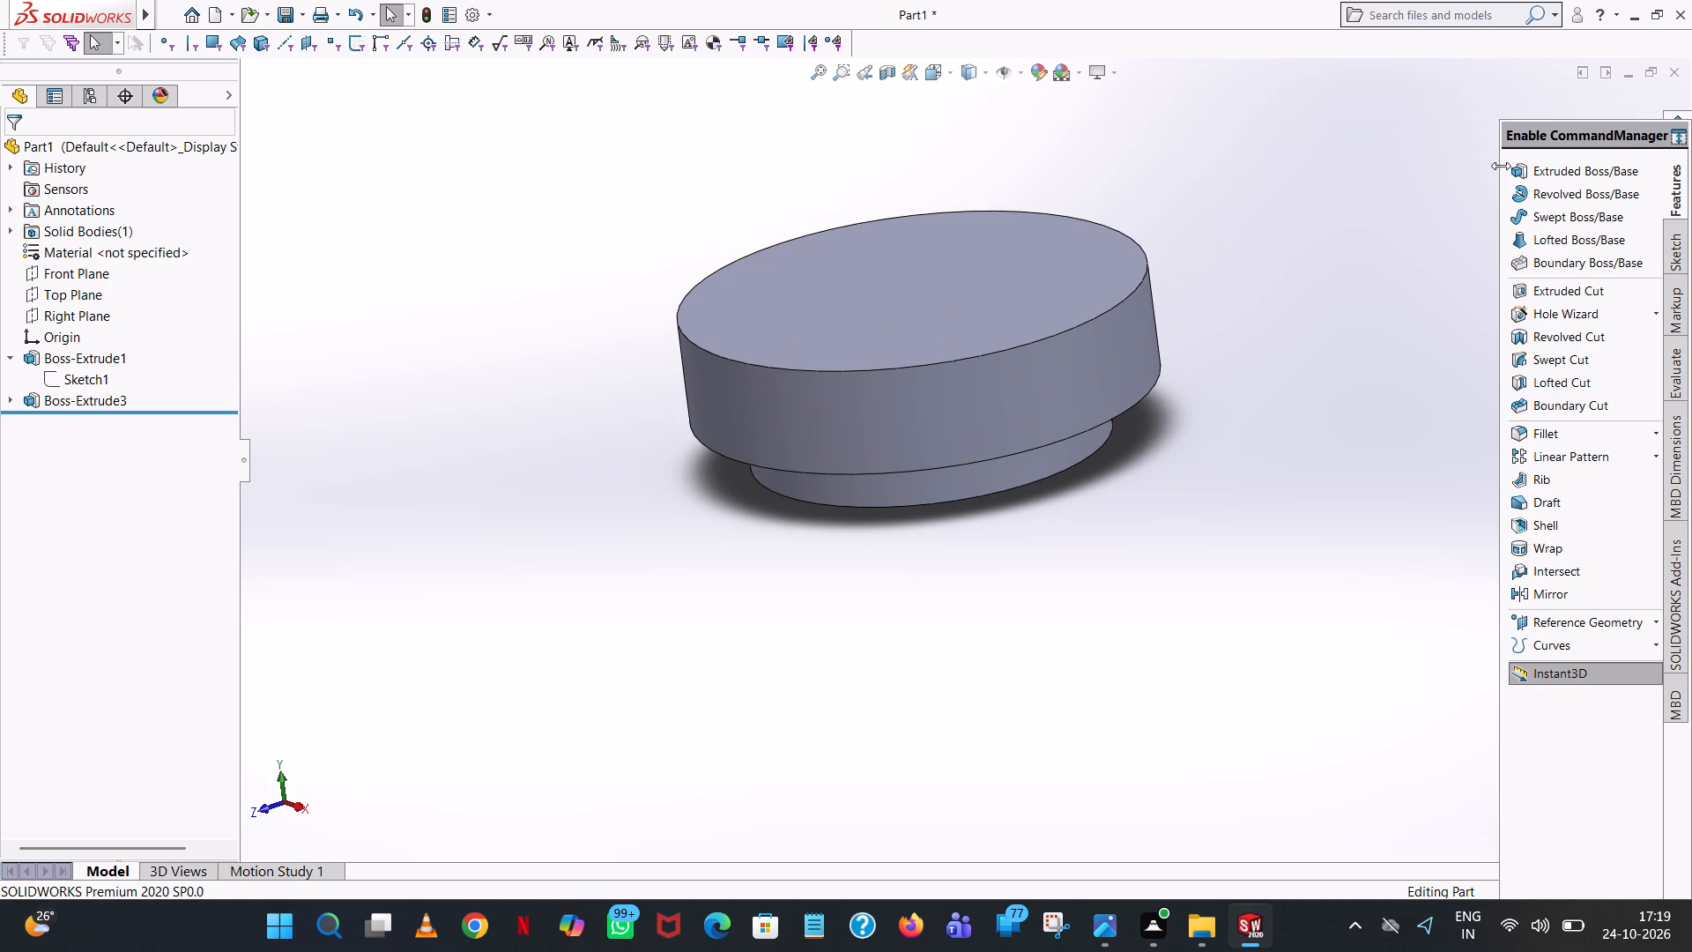
{"action": "left_click", "coordinate": [1555, 169]}
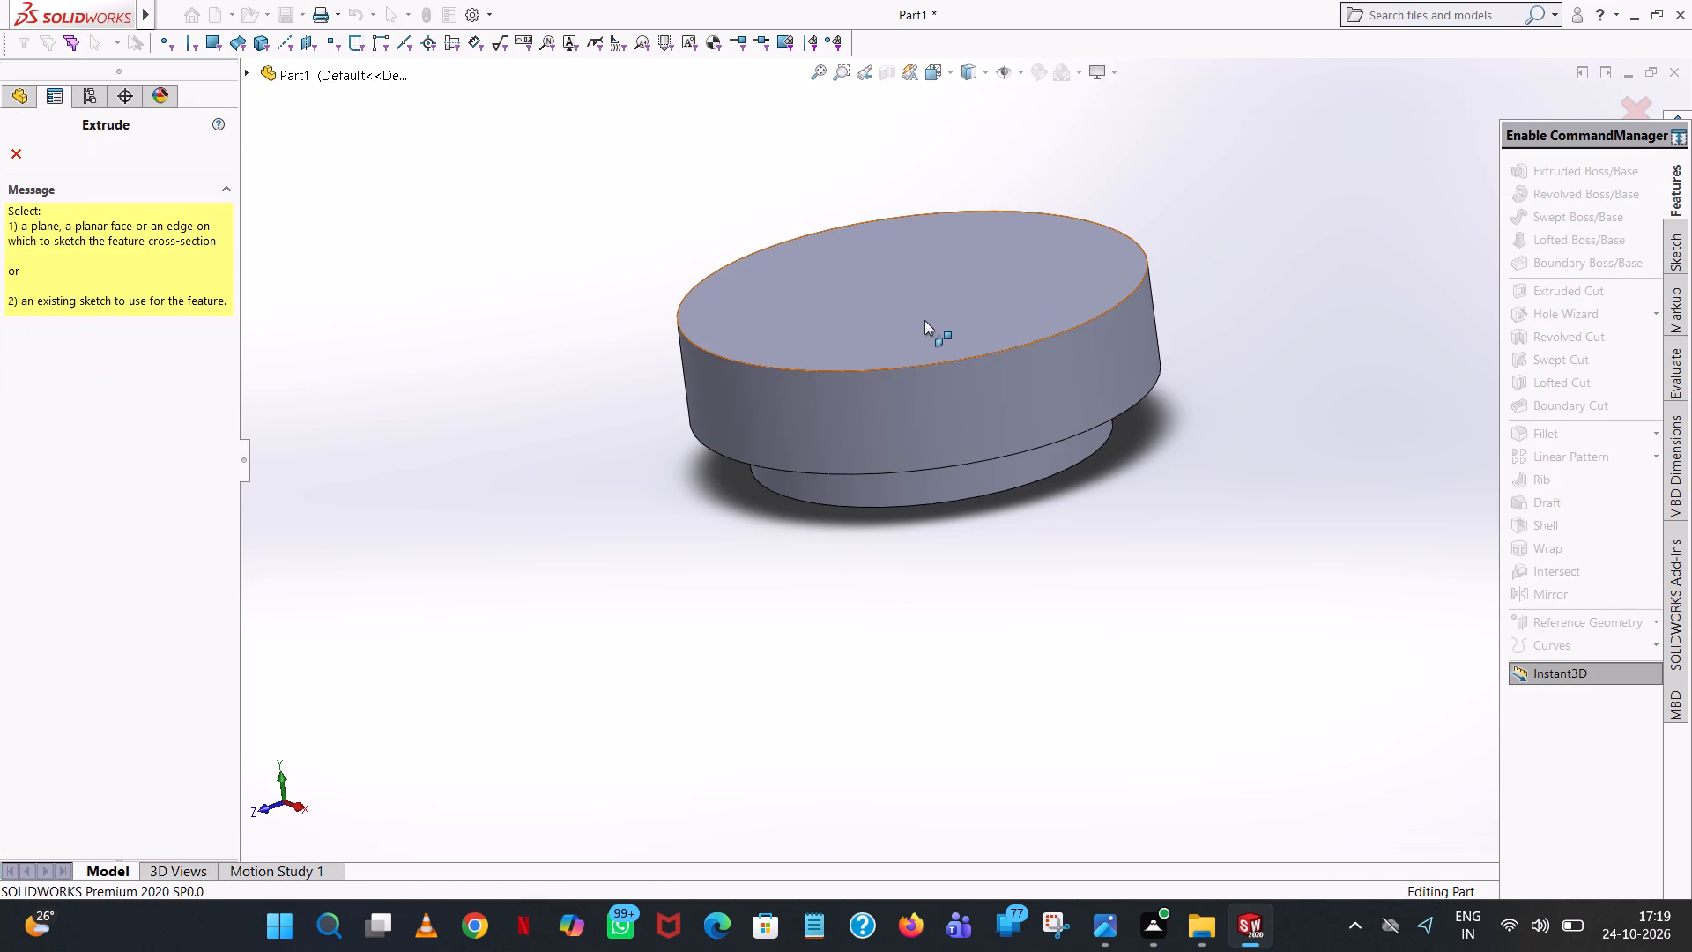
{"action": "left_click", "coordinate": [924, 320]}
{"action": "left_click", "coordinate": [950, 73]}
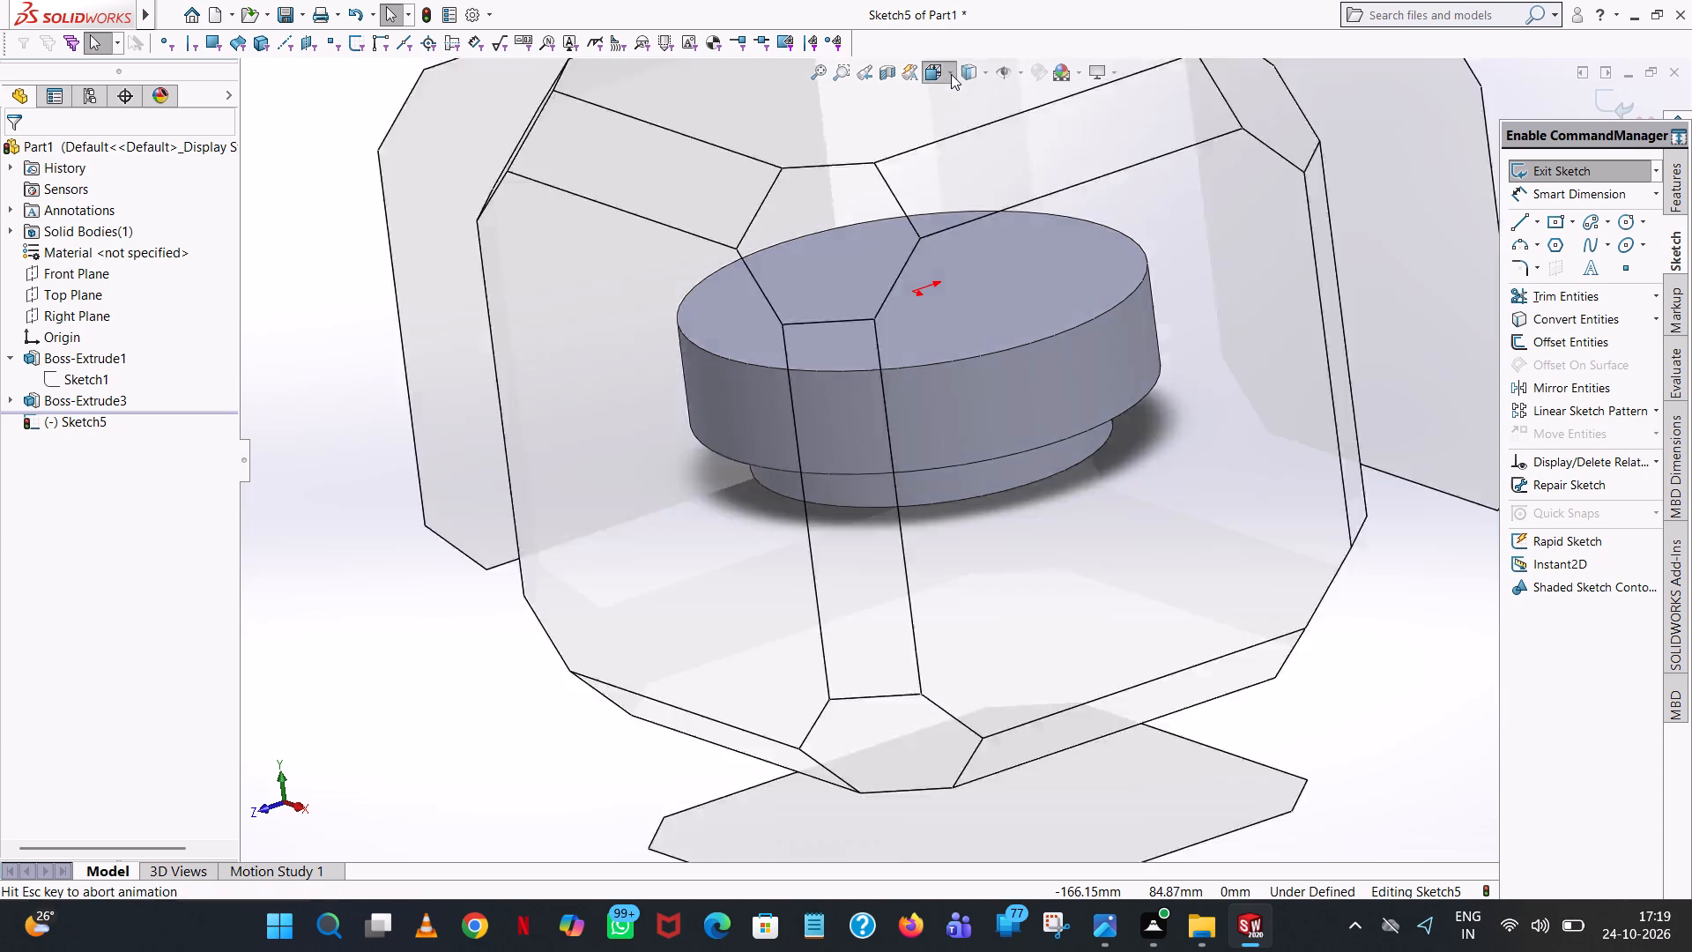
{"action": "left_click", "coordinate": [1030, 167]}
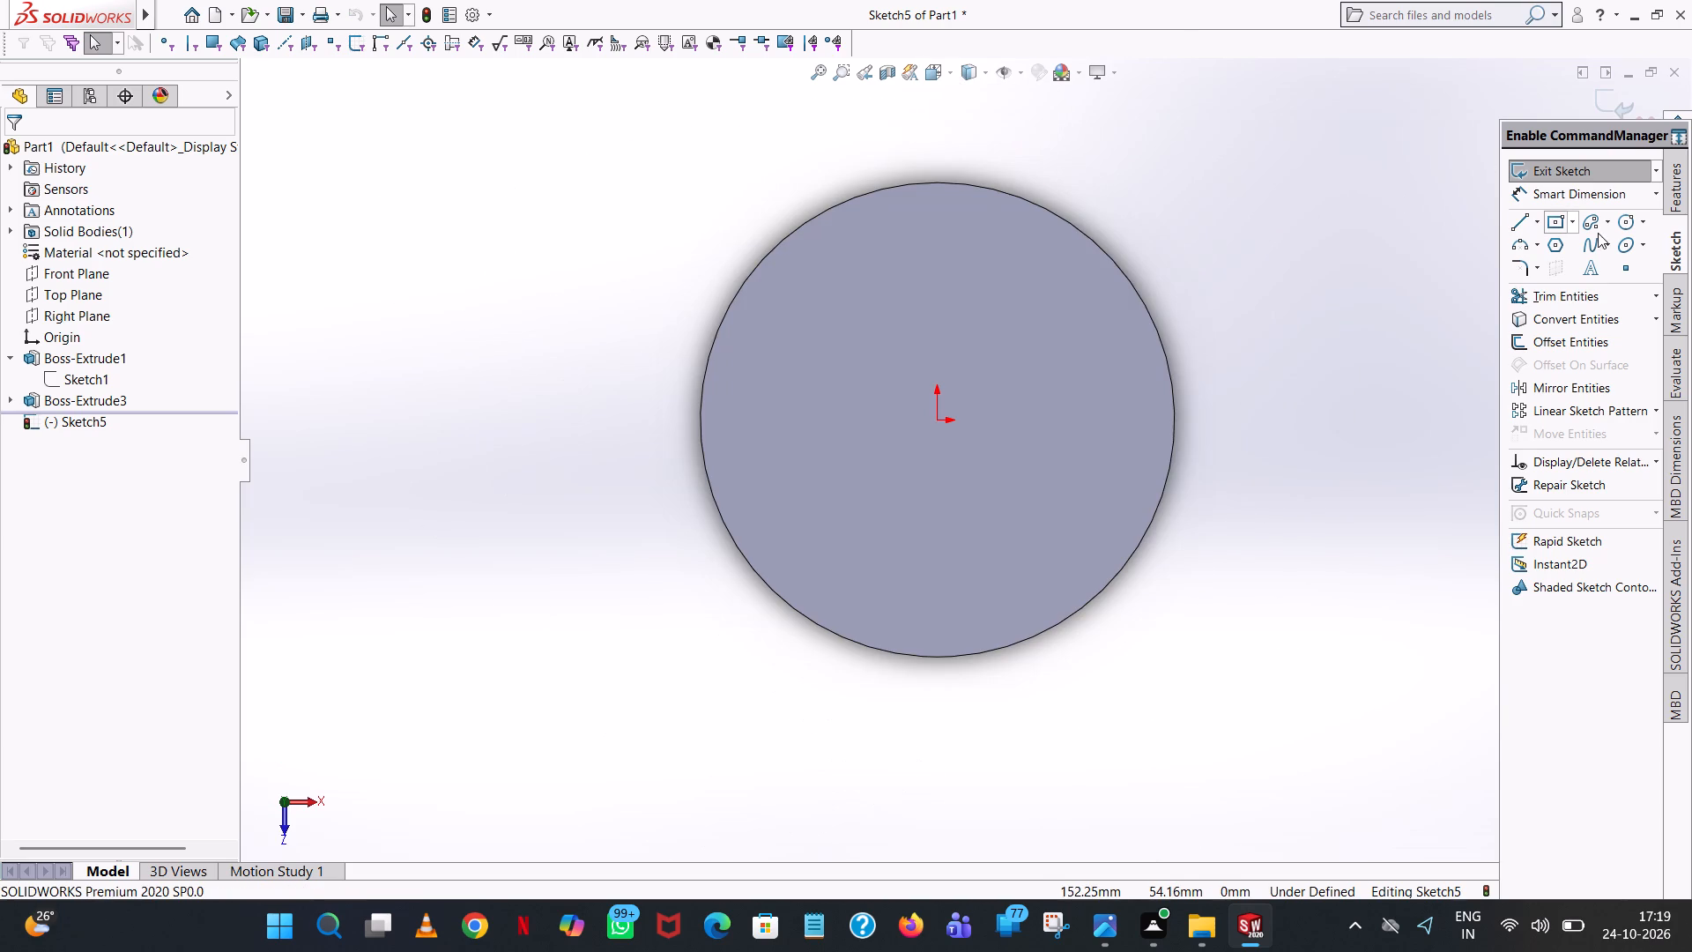
Draw a circle centred on the origin with a radius of 75 mm.
{"action": "left_click", "coordinate": [1627, 223]}
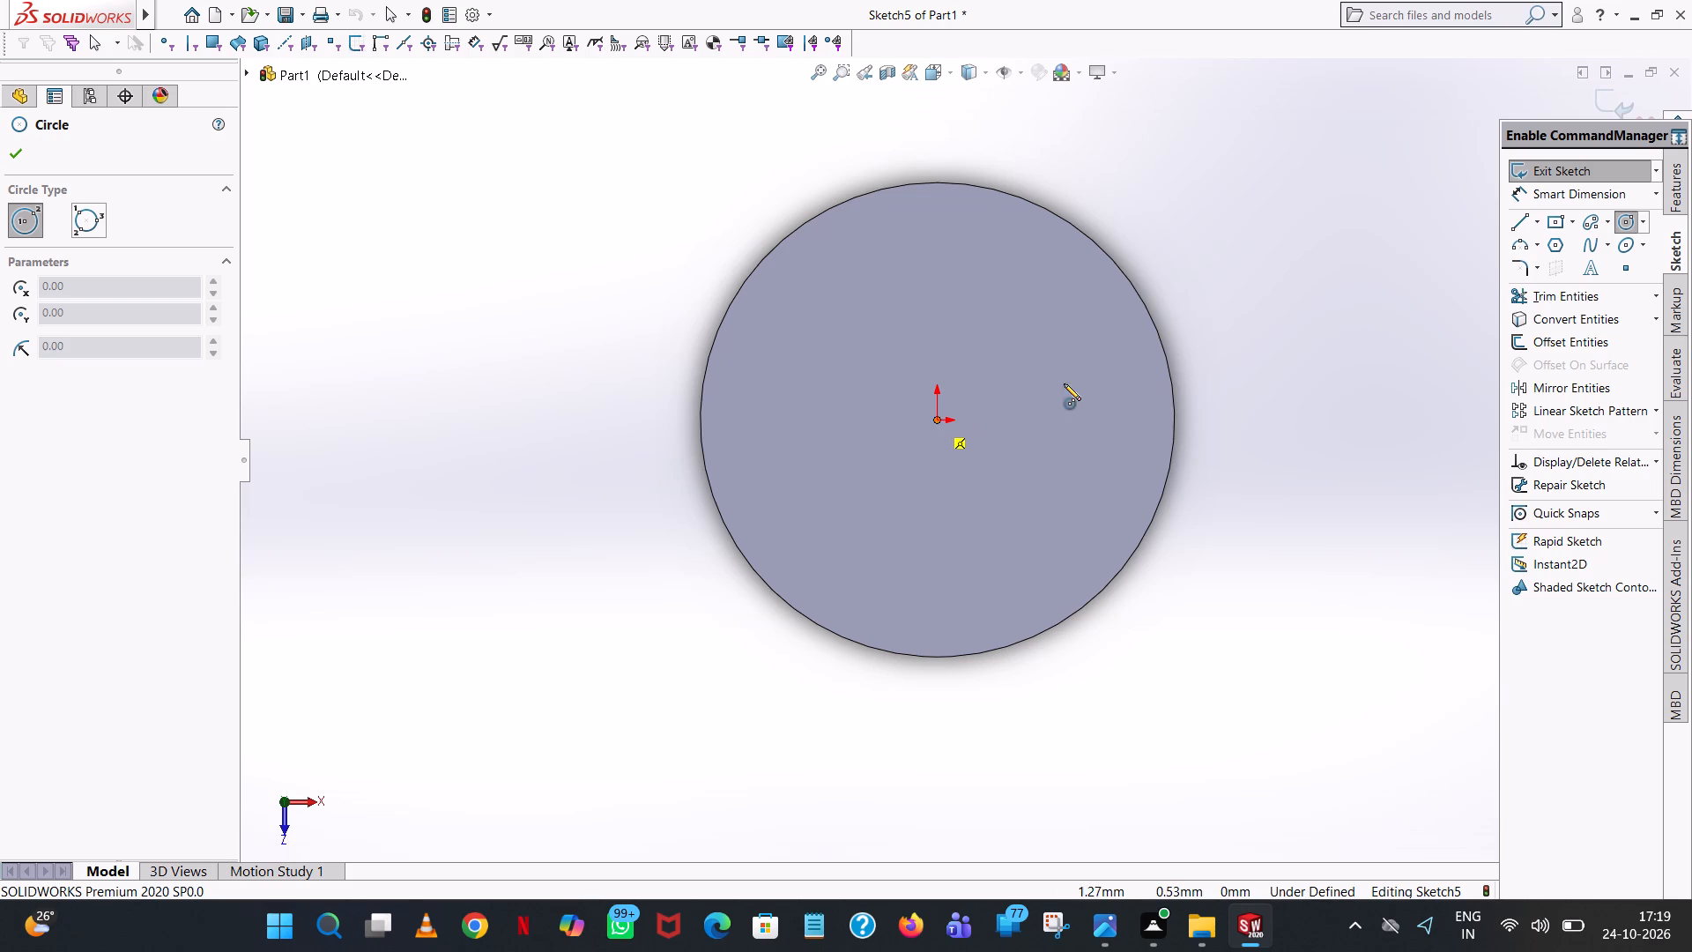
{"action": "left_click", "coordinate": [1518, 222]}
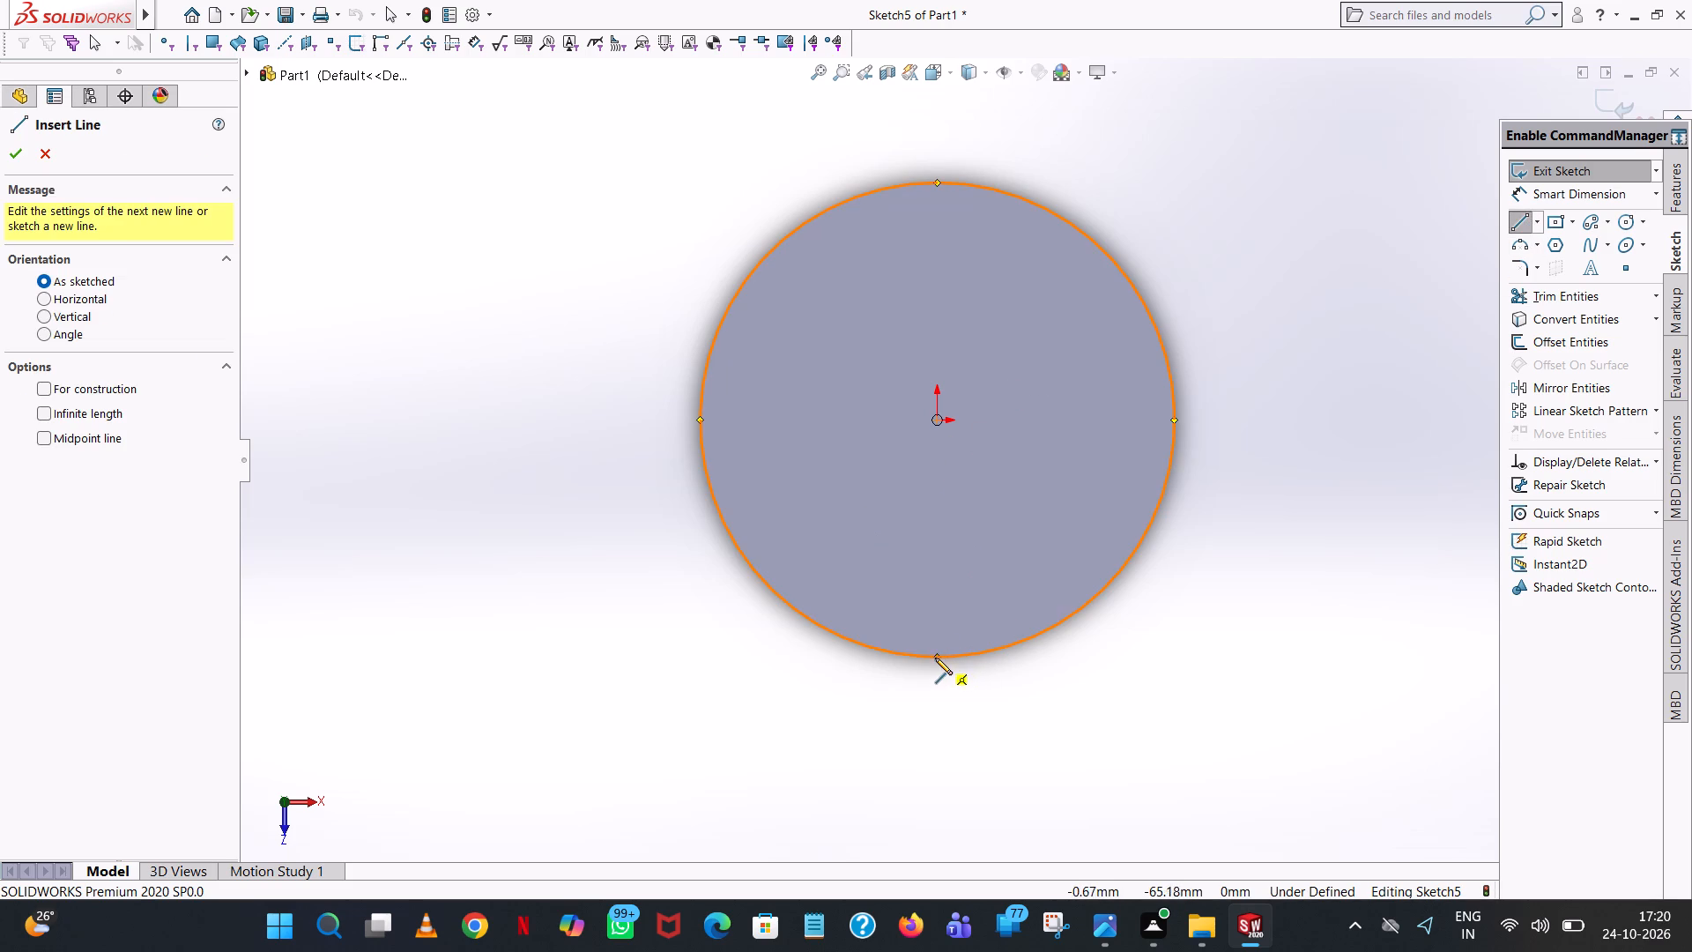
{"action": "left_click", "coordinate": [1621, 220]}
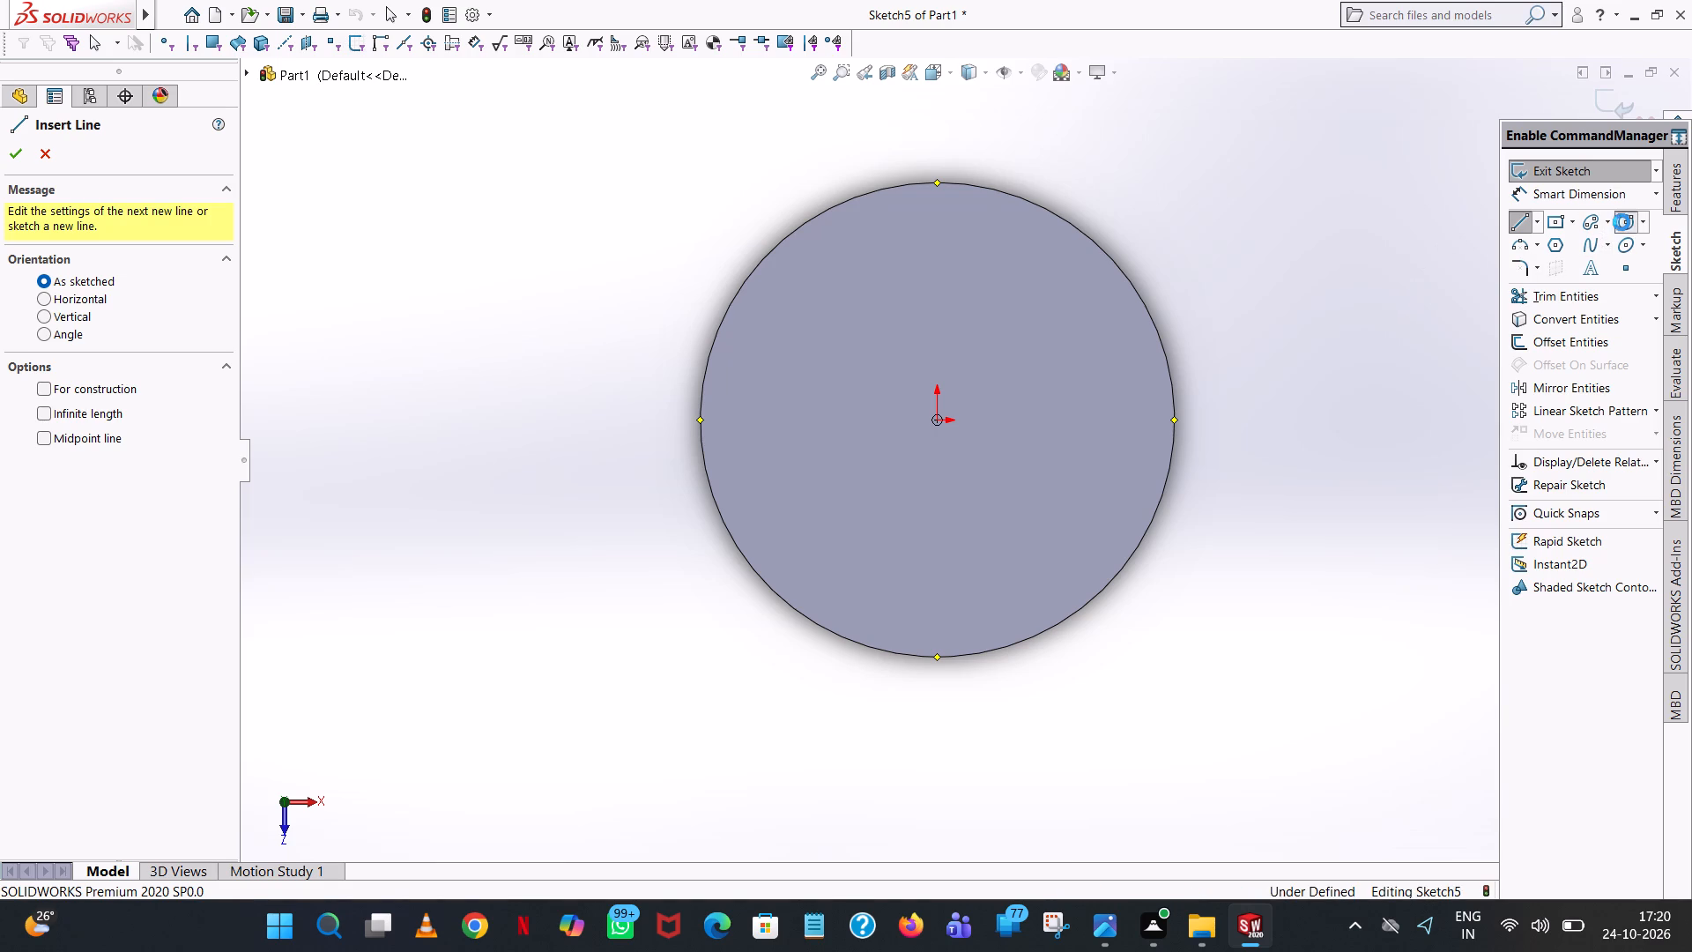
{"action": "left_click", "coordinate": [936, 421]}
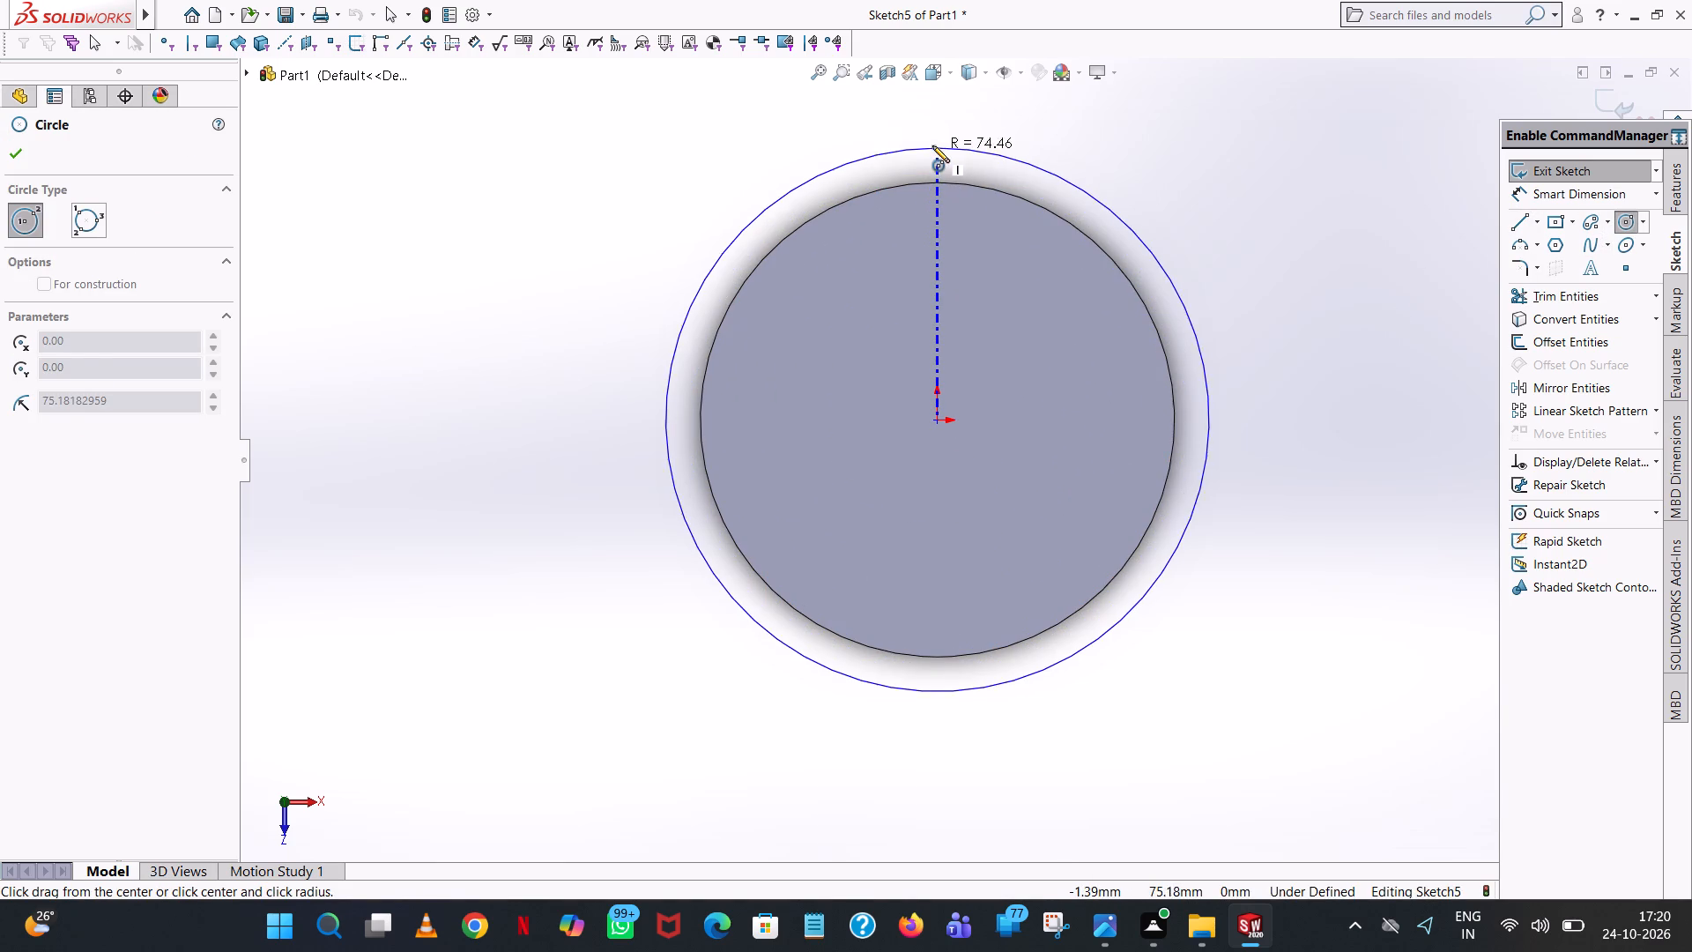
{"action": "left_click", "coordinate": [932, 145]}
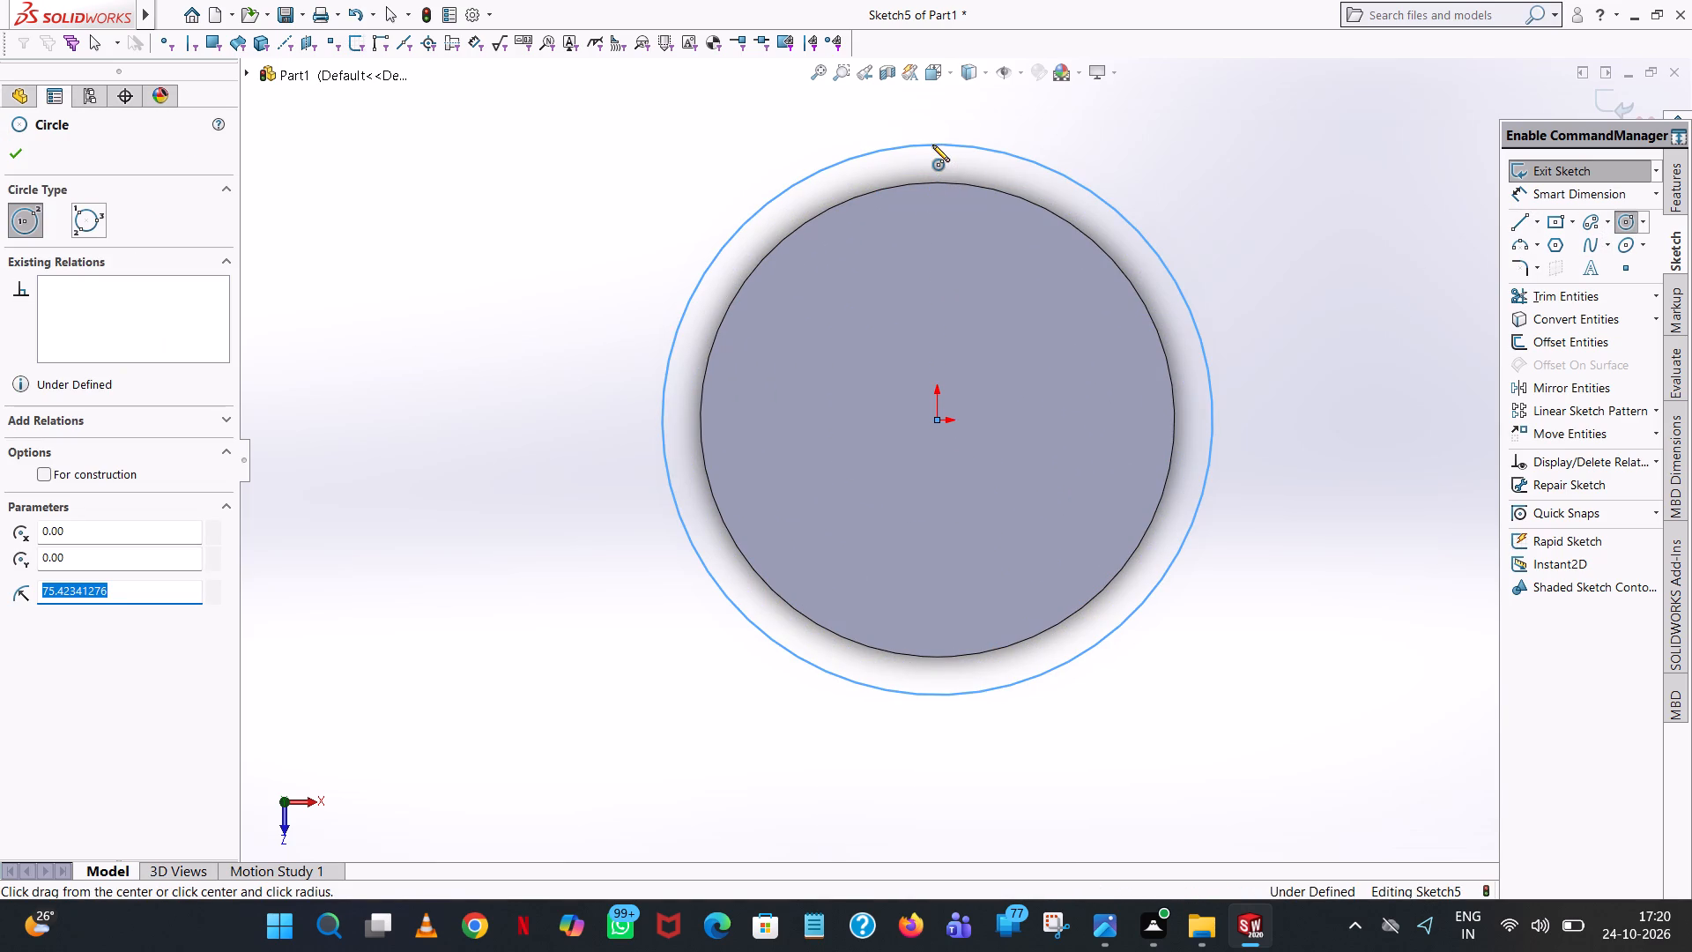
{"action": "key", "text": "7"}
{"action": "key", "text": "5"}
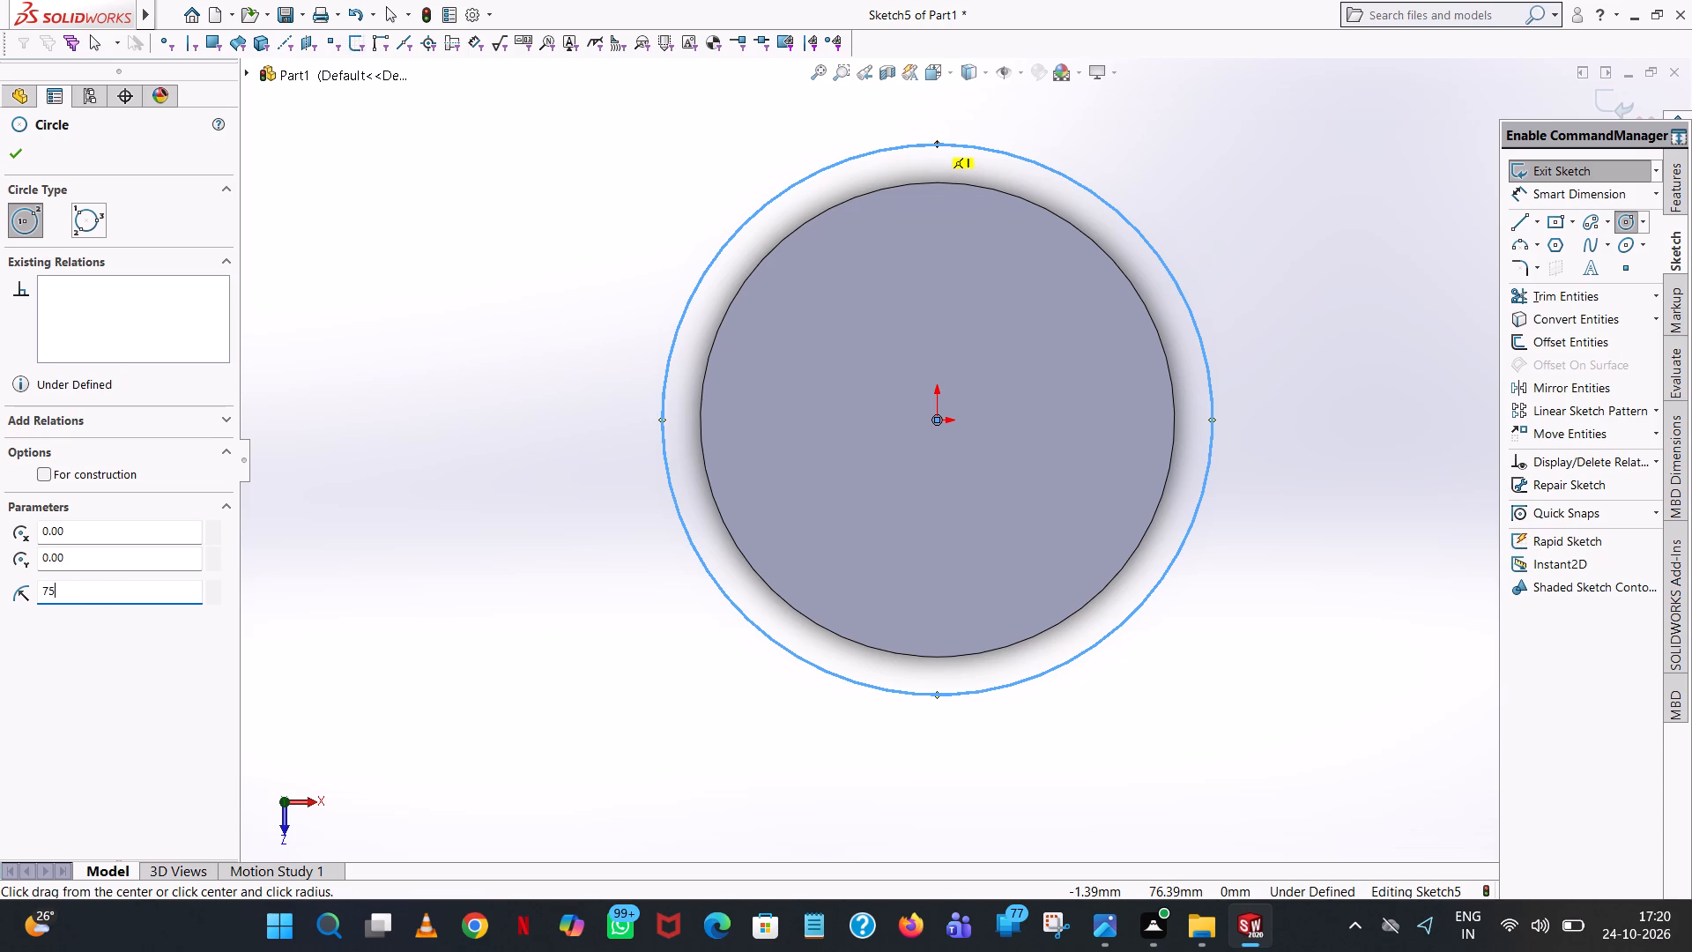
{"action": "key", "text": "Return"}
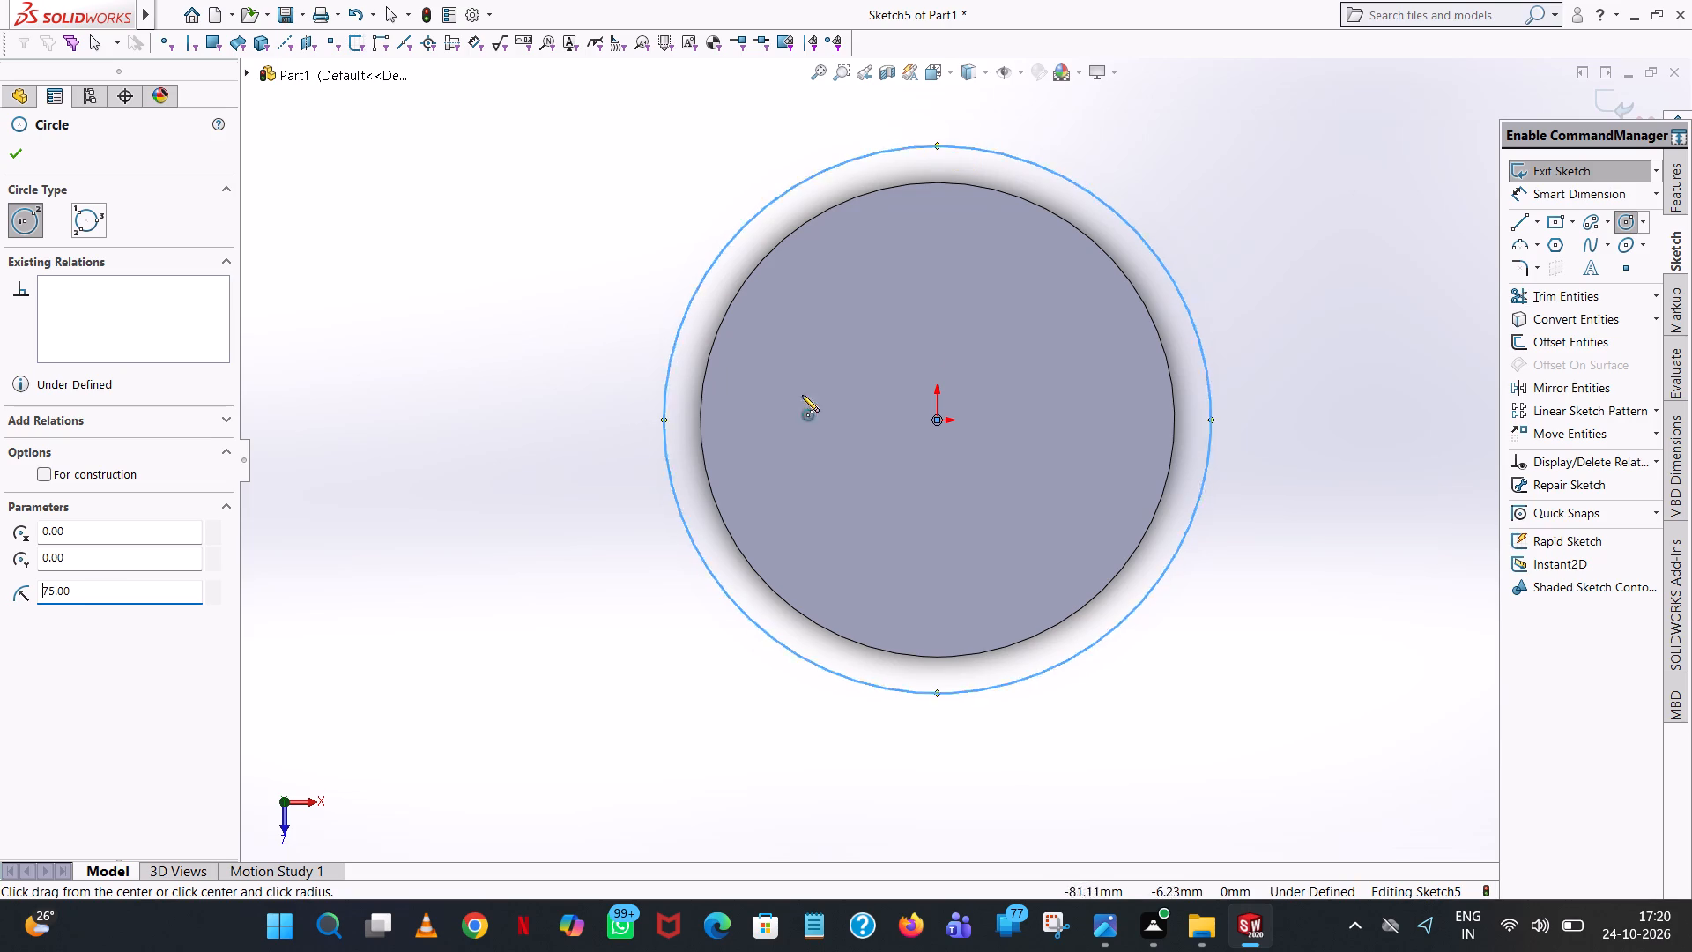
{"action": "right_click", "coordinate": [523, 297]}
{"action": "left_click", "coordinate": [552, 307]}
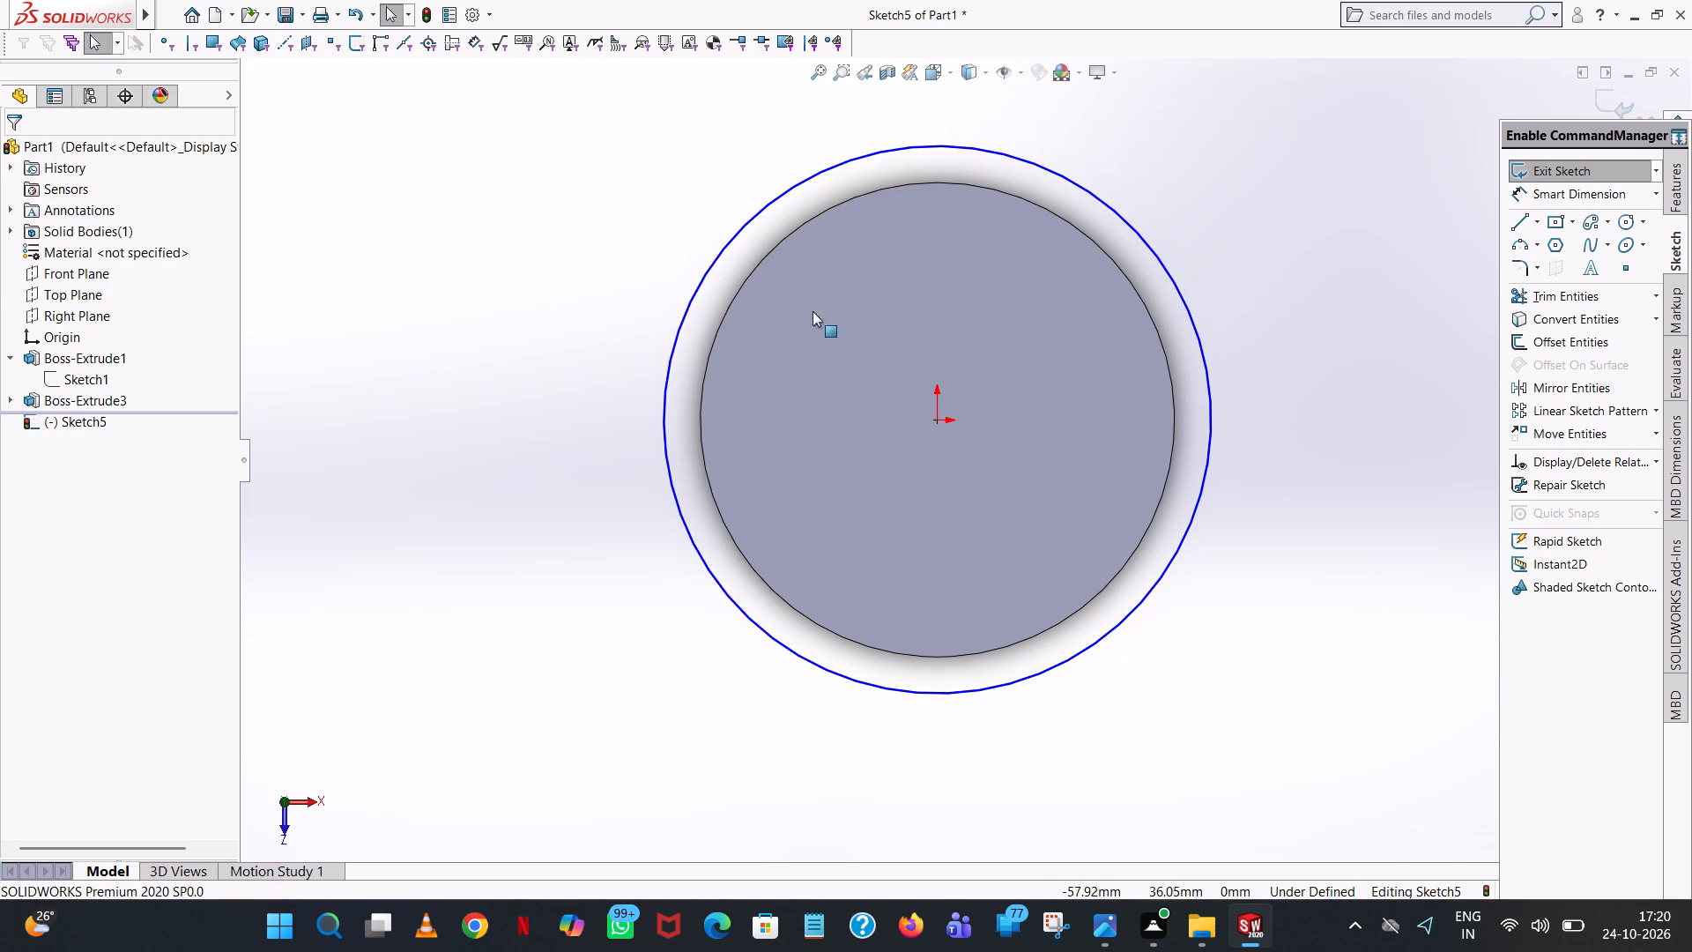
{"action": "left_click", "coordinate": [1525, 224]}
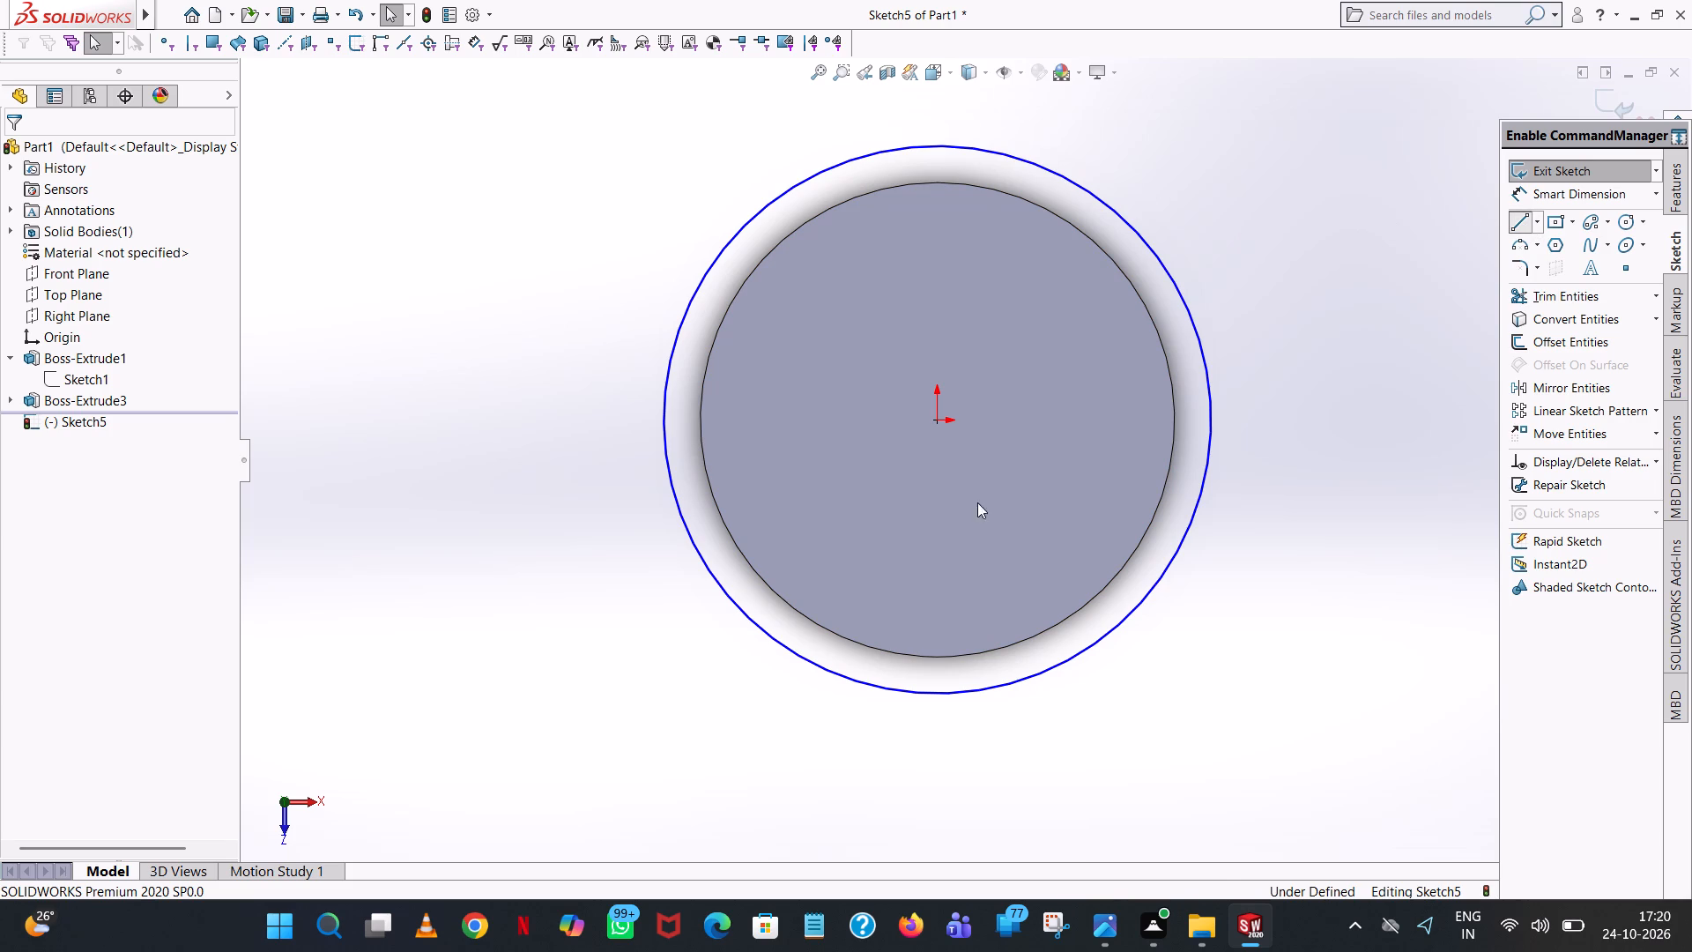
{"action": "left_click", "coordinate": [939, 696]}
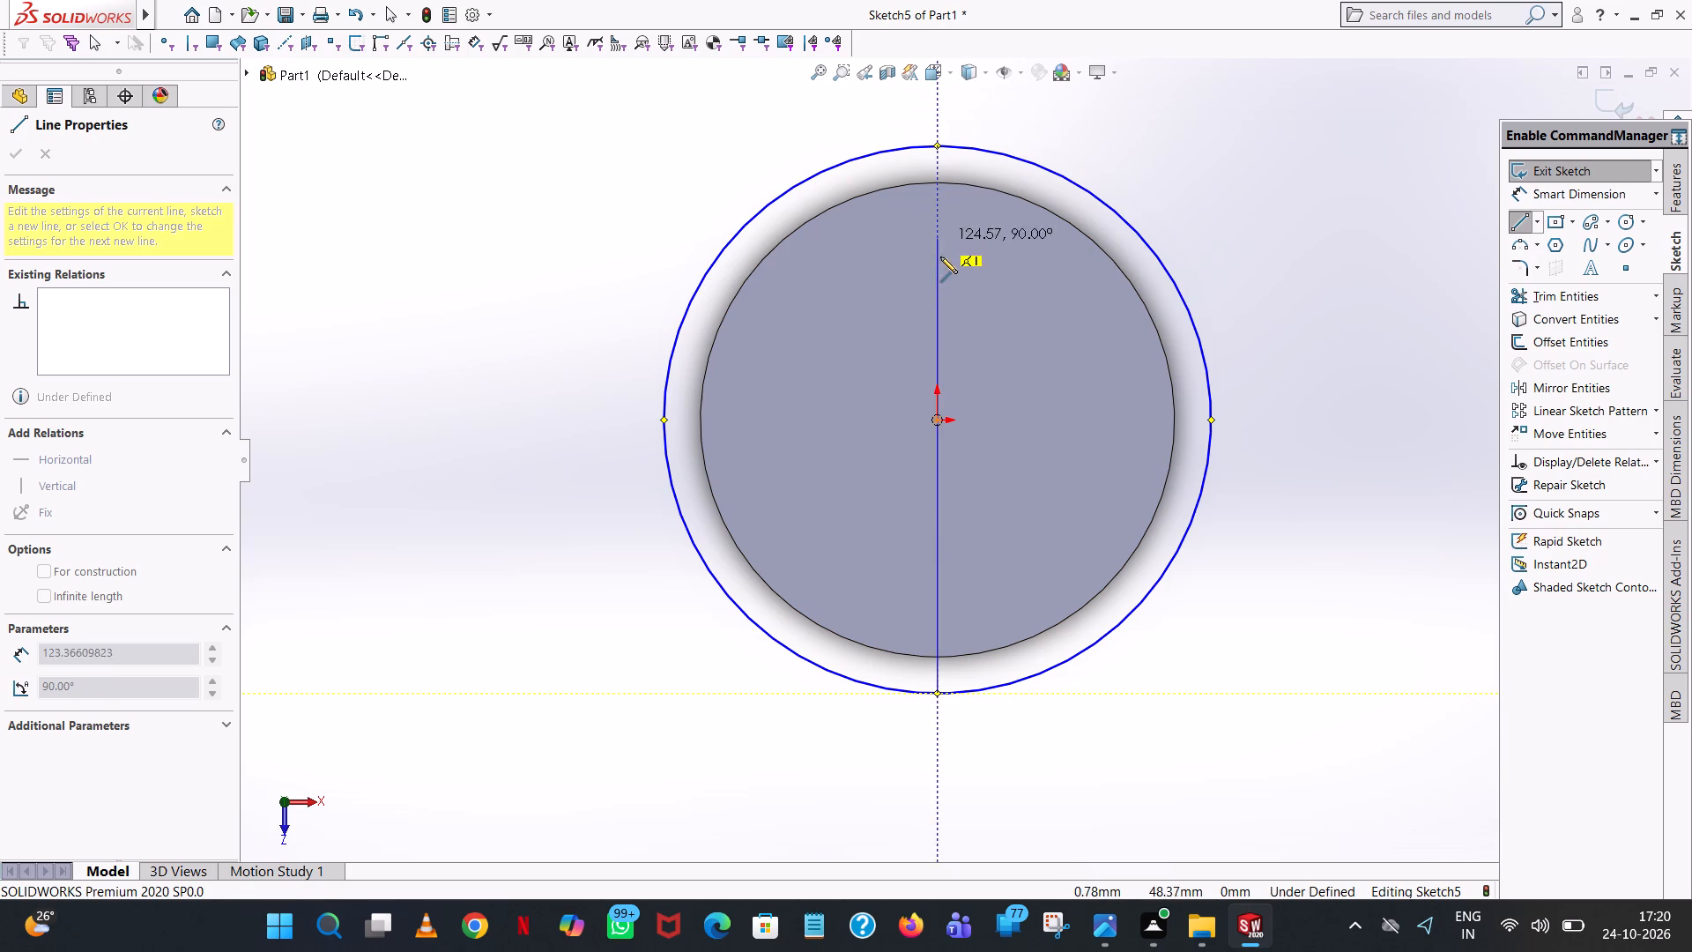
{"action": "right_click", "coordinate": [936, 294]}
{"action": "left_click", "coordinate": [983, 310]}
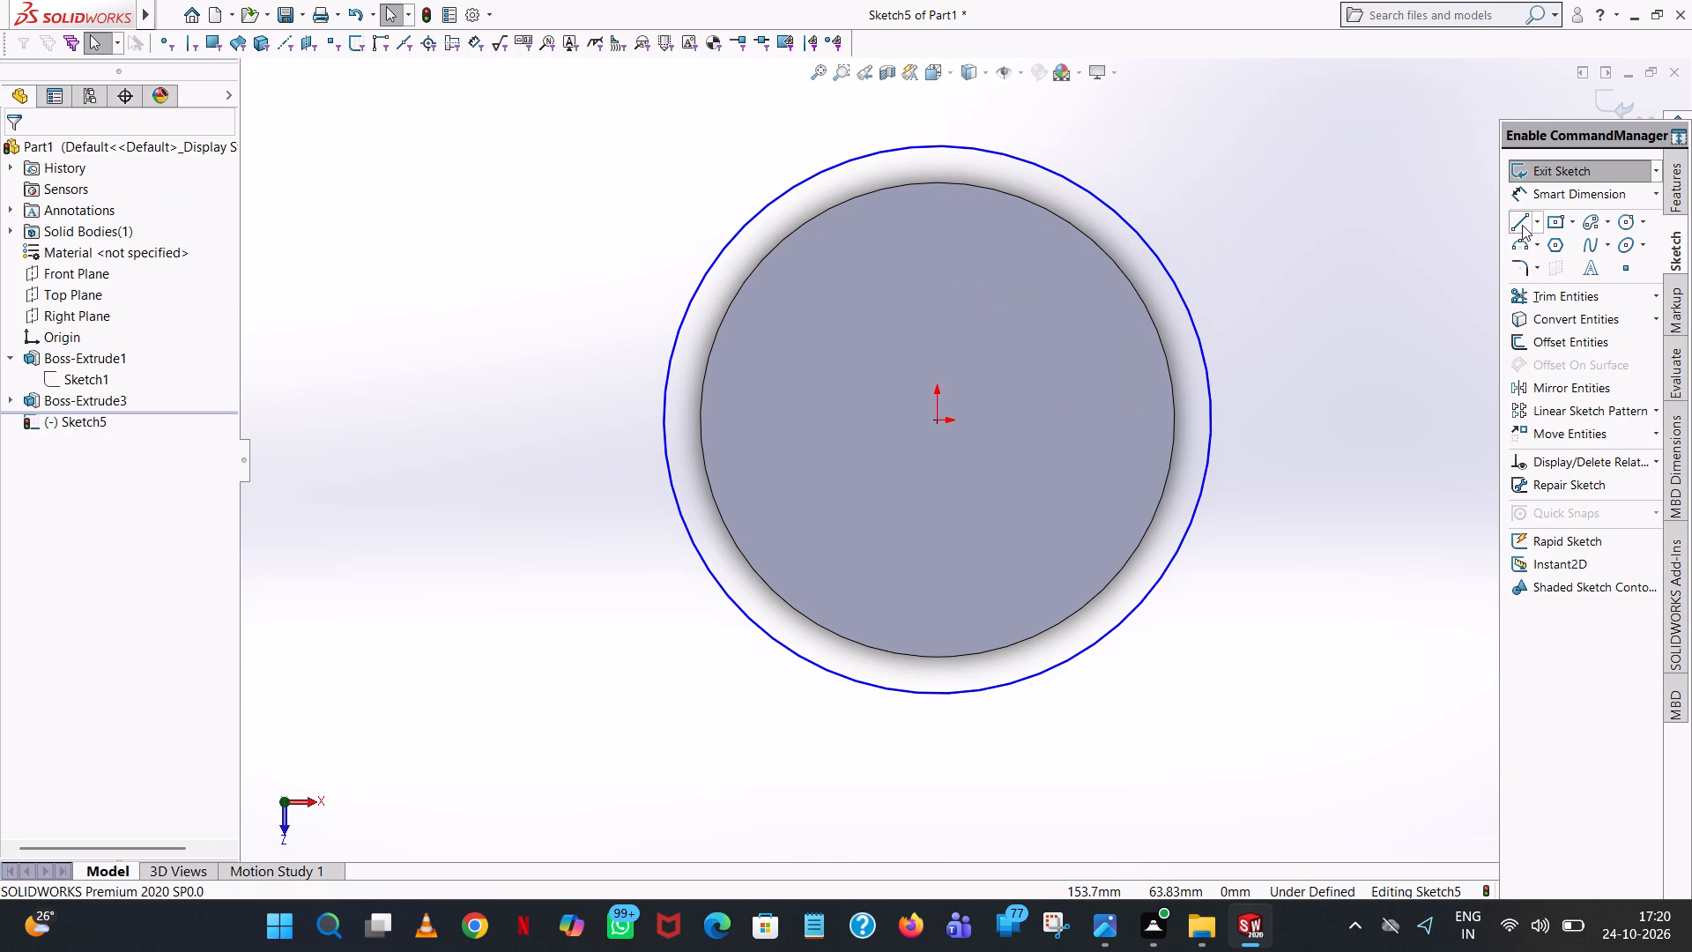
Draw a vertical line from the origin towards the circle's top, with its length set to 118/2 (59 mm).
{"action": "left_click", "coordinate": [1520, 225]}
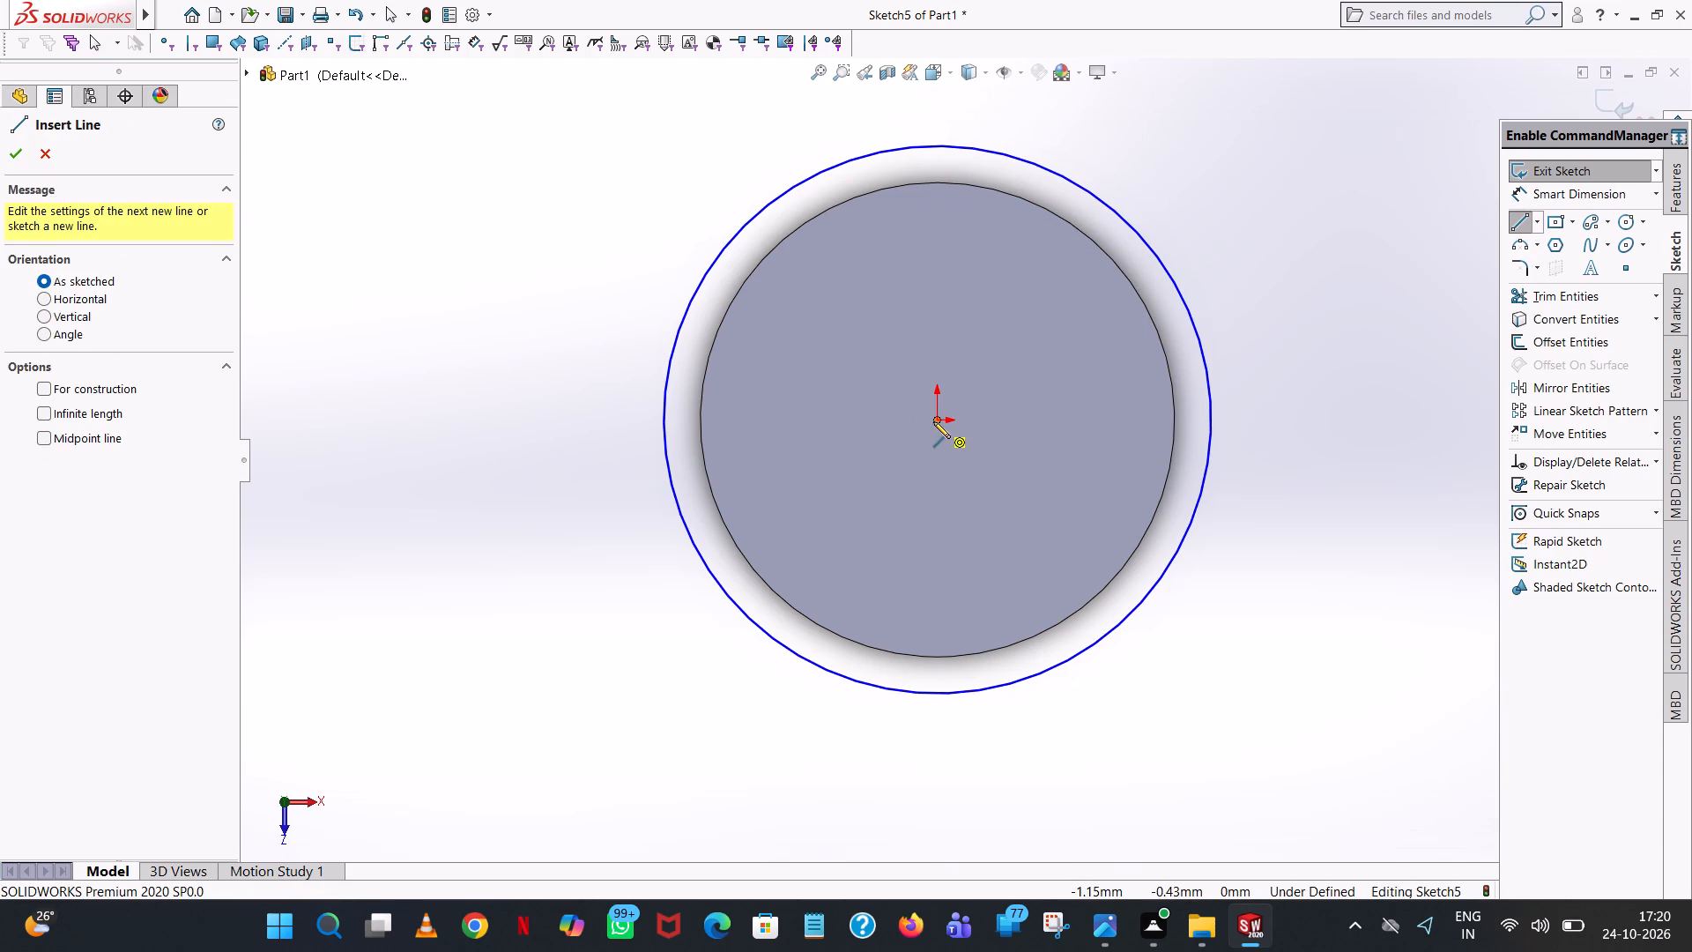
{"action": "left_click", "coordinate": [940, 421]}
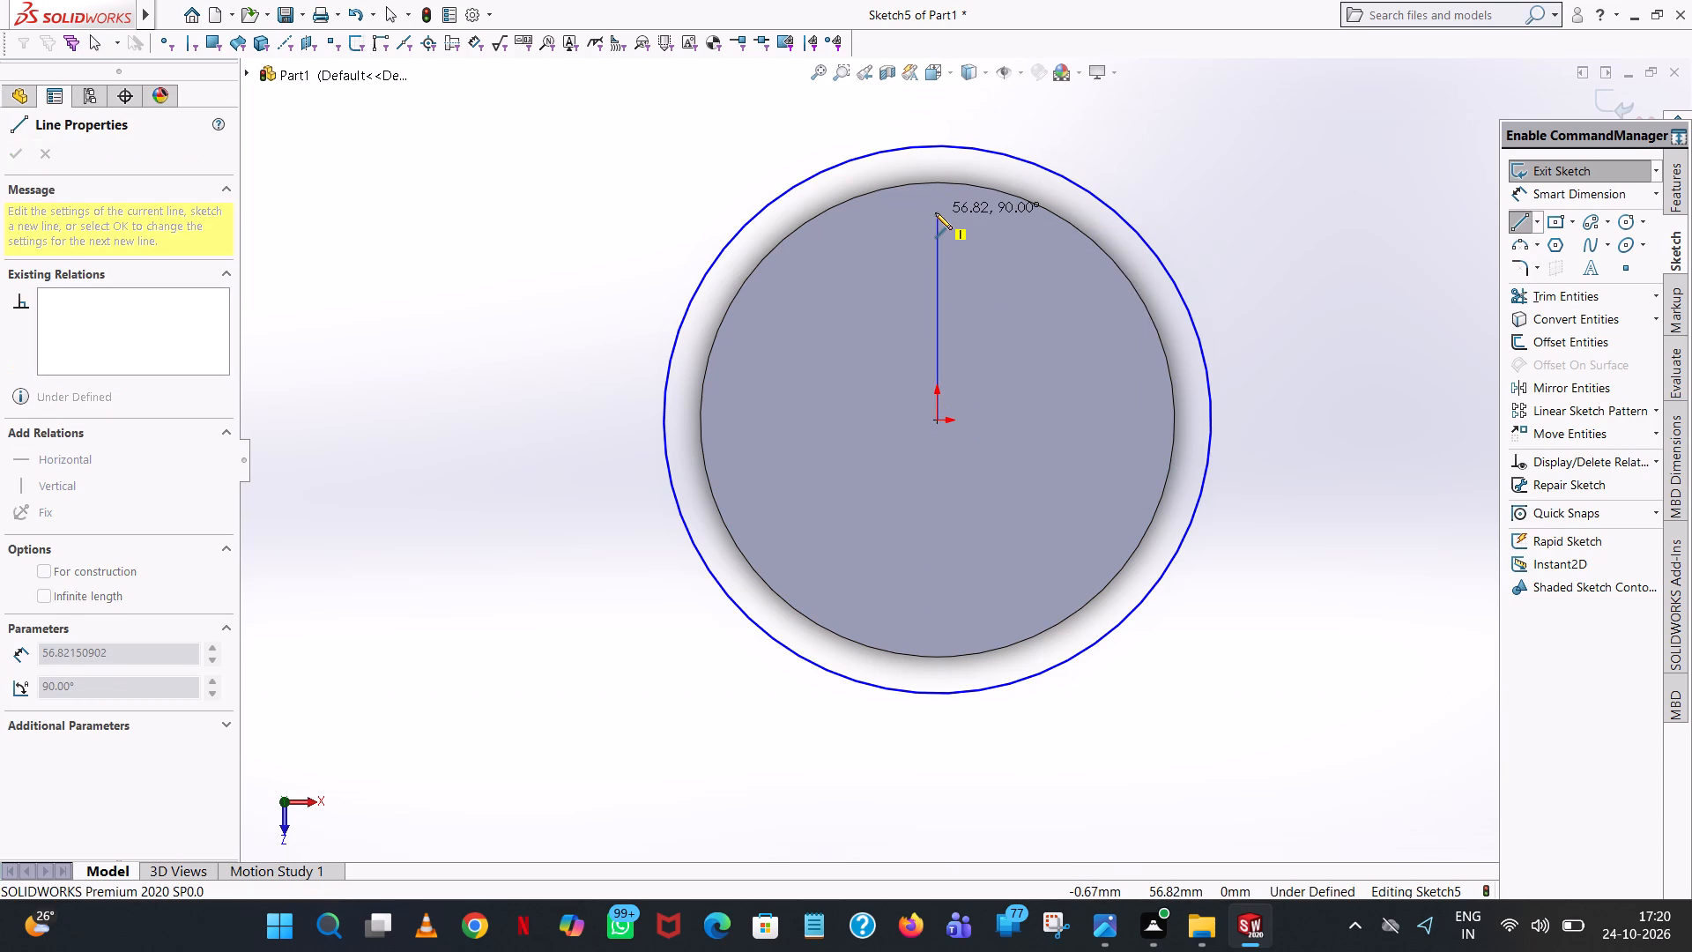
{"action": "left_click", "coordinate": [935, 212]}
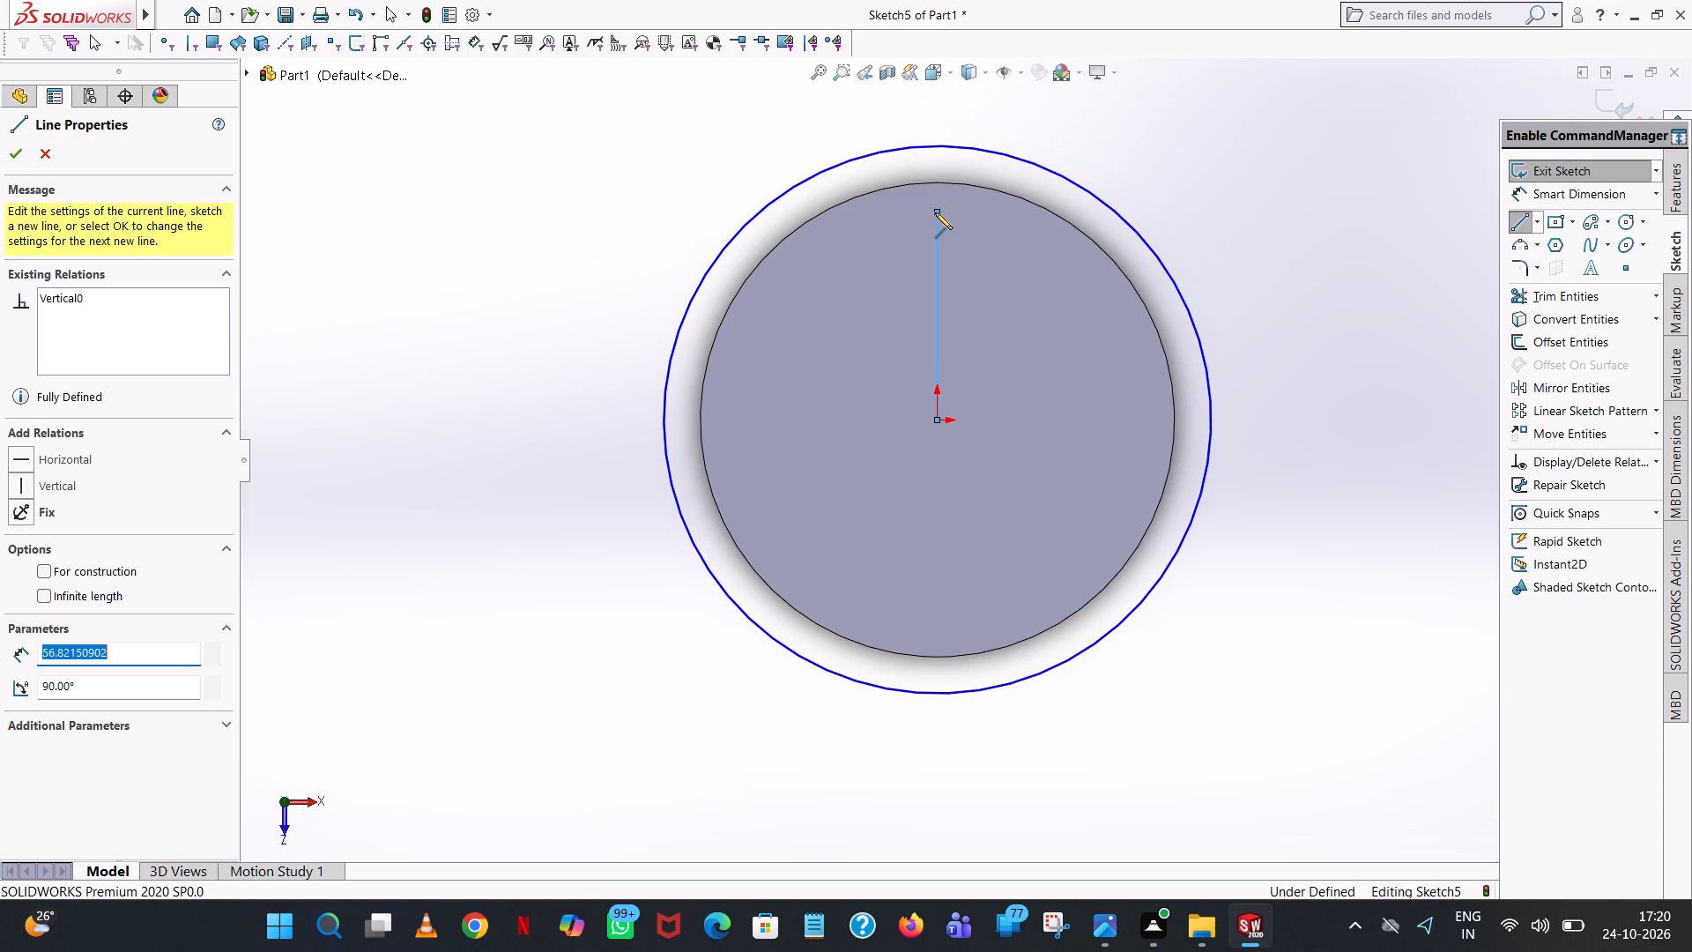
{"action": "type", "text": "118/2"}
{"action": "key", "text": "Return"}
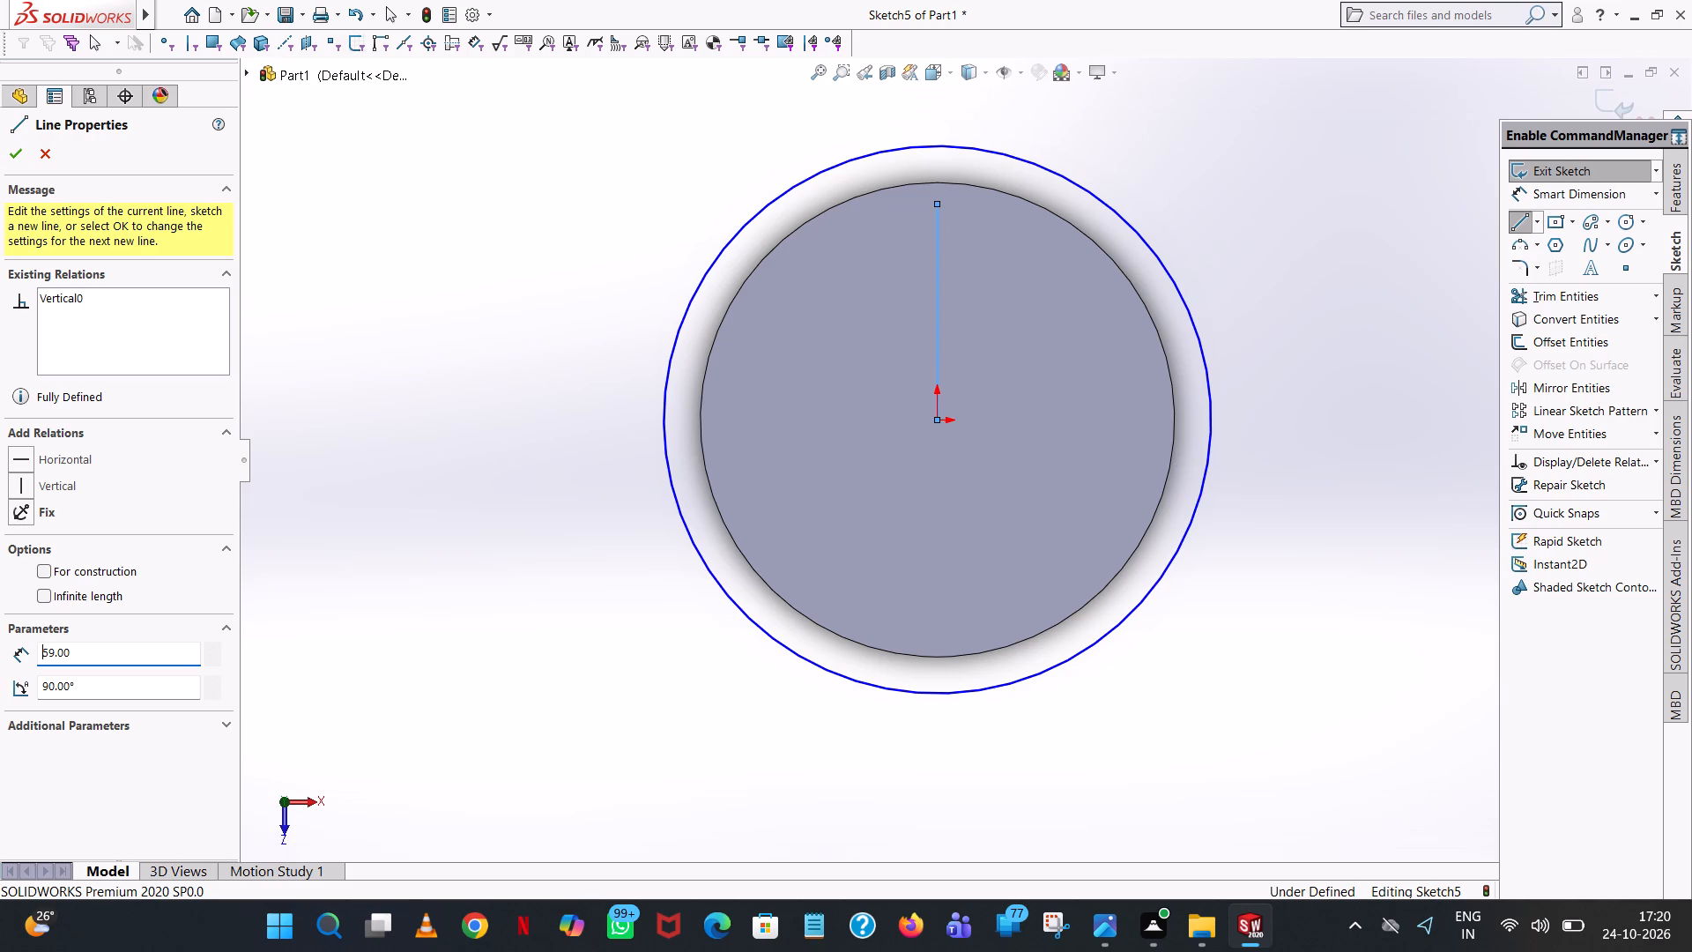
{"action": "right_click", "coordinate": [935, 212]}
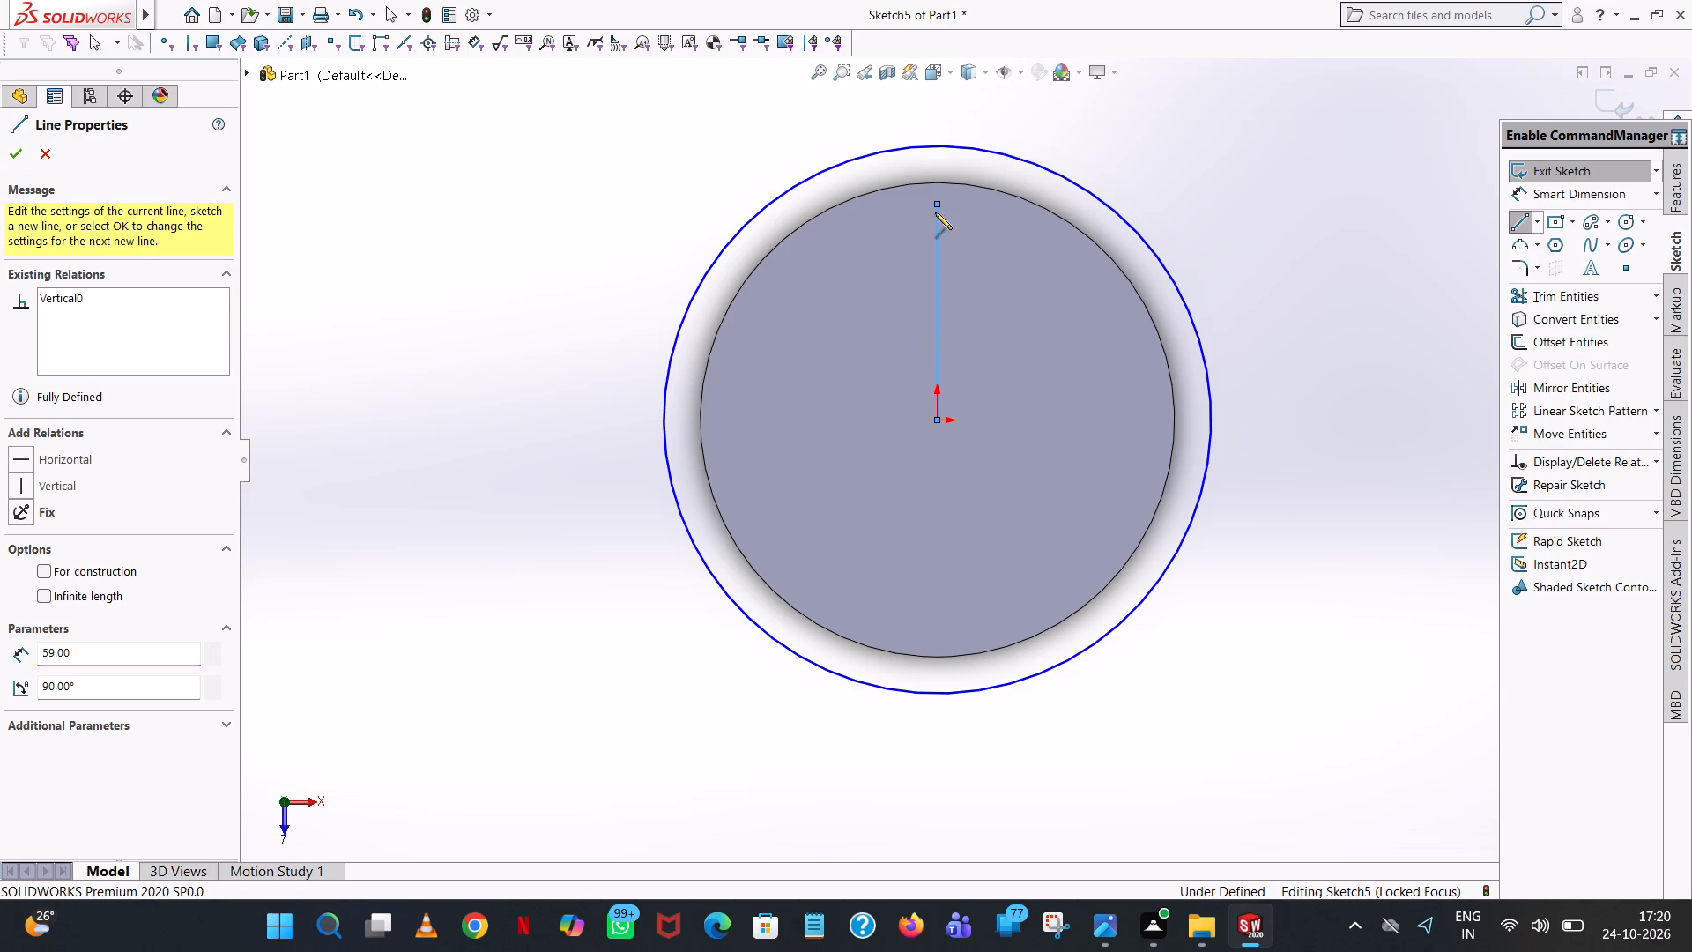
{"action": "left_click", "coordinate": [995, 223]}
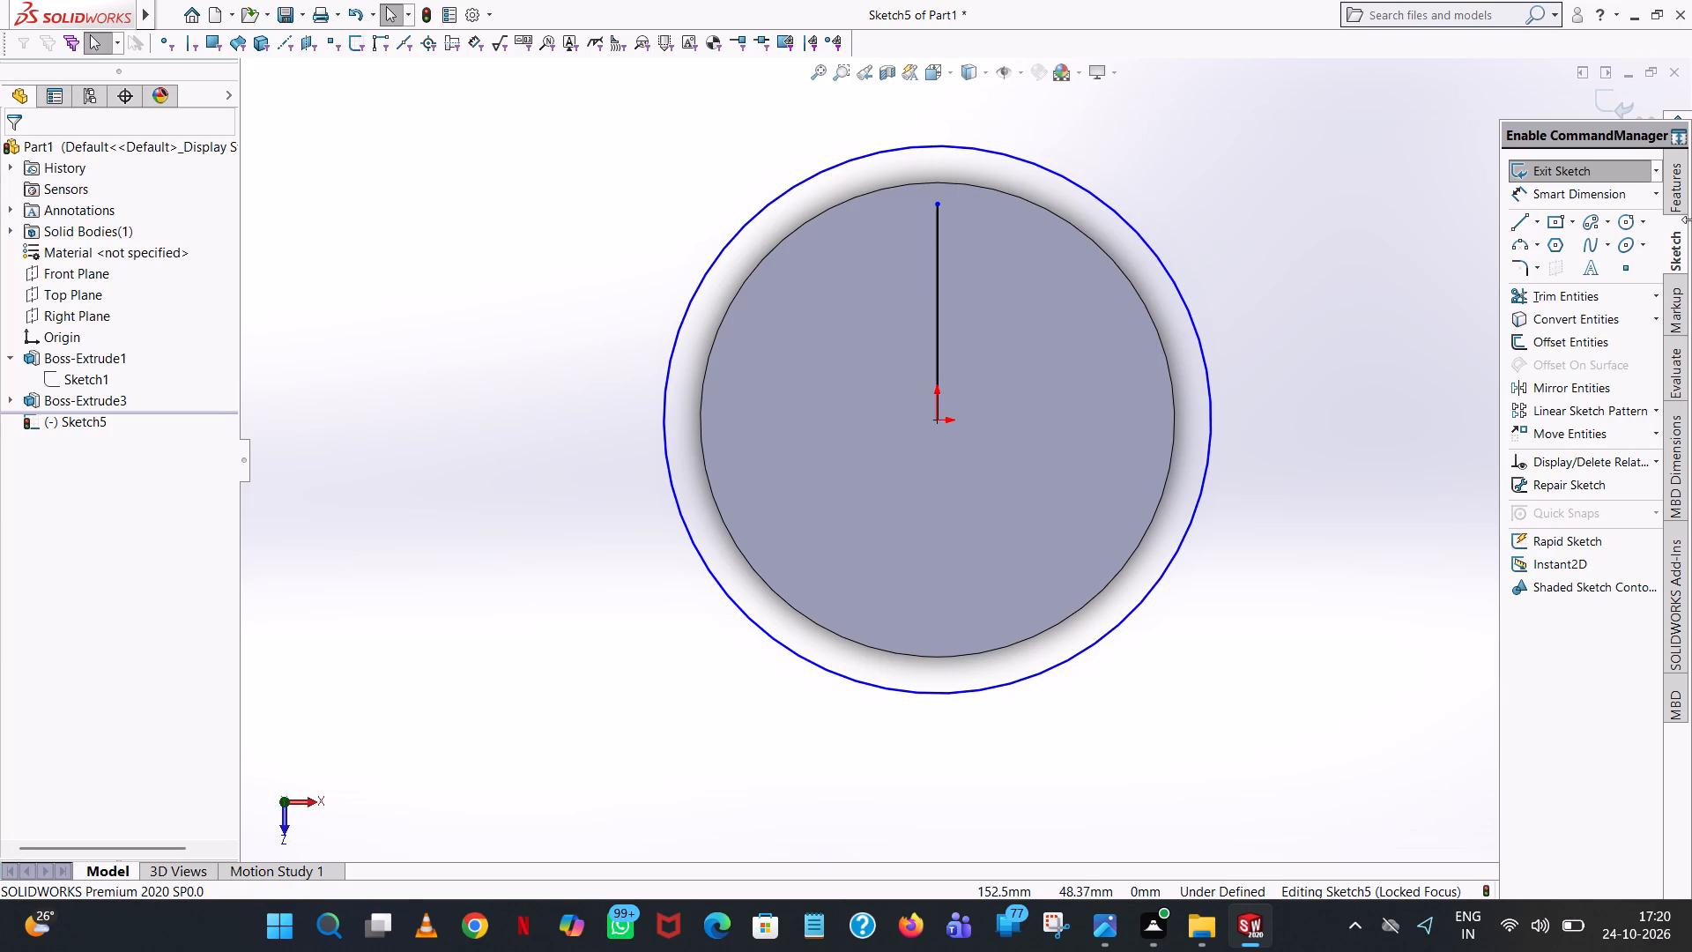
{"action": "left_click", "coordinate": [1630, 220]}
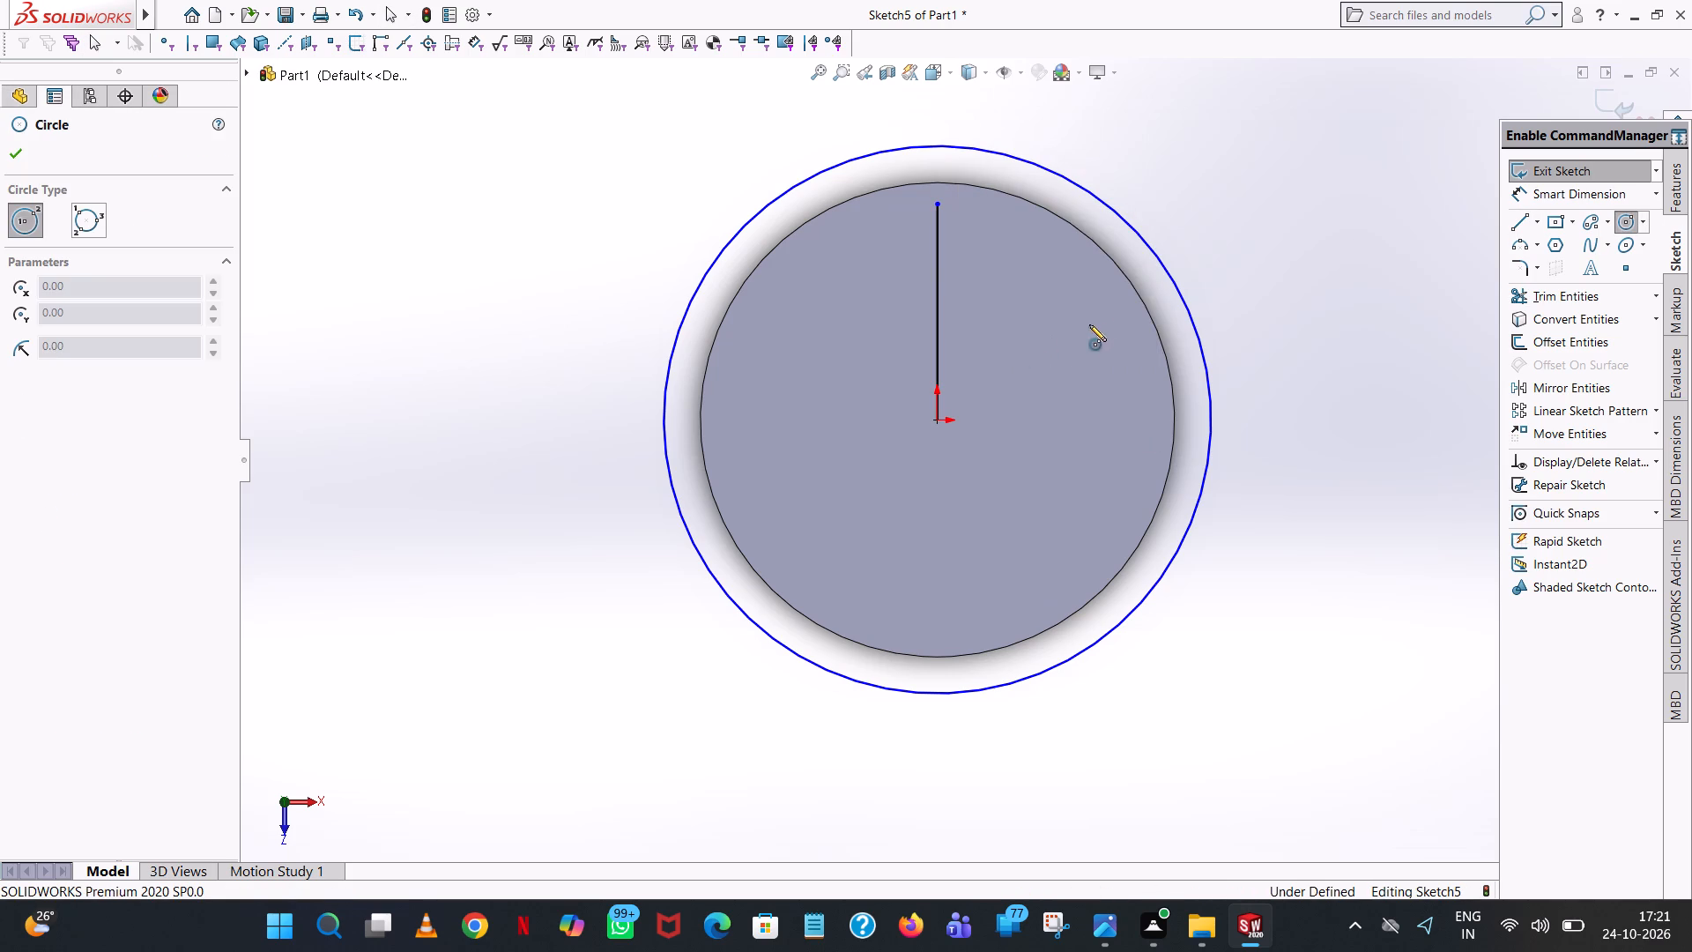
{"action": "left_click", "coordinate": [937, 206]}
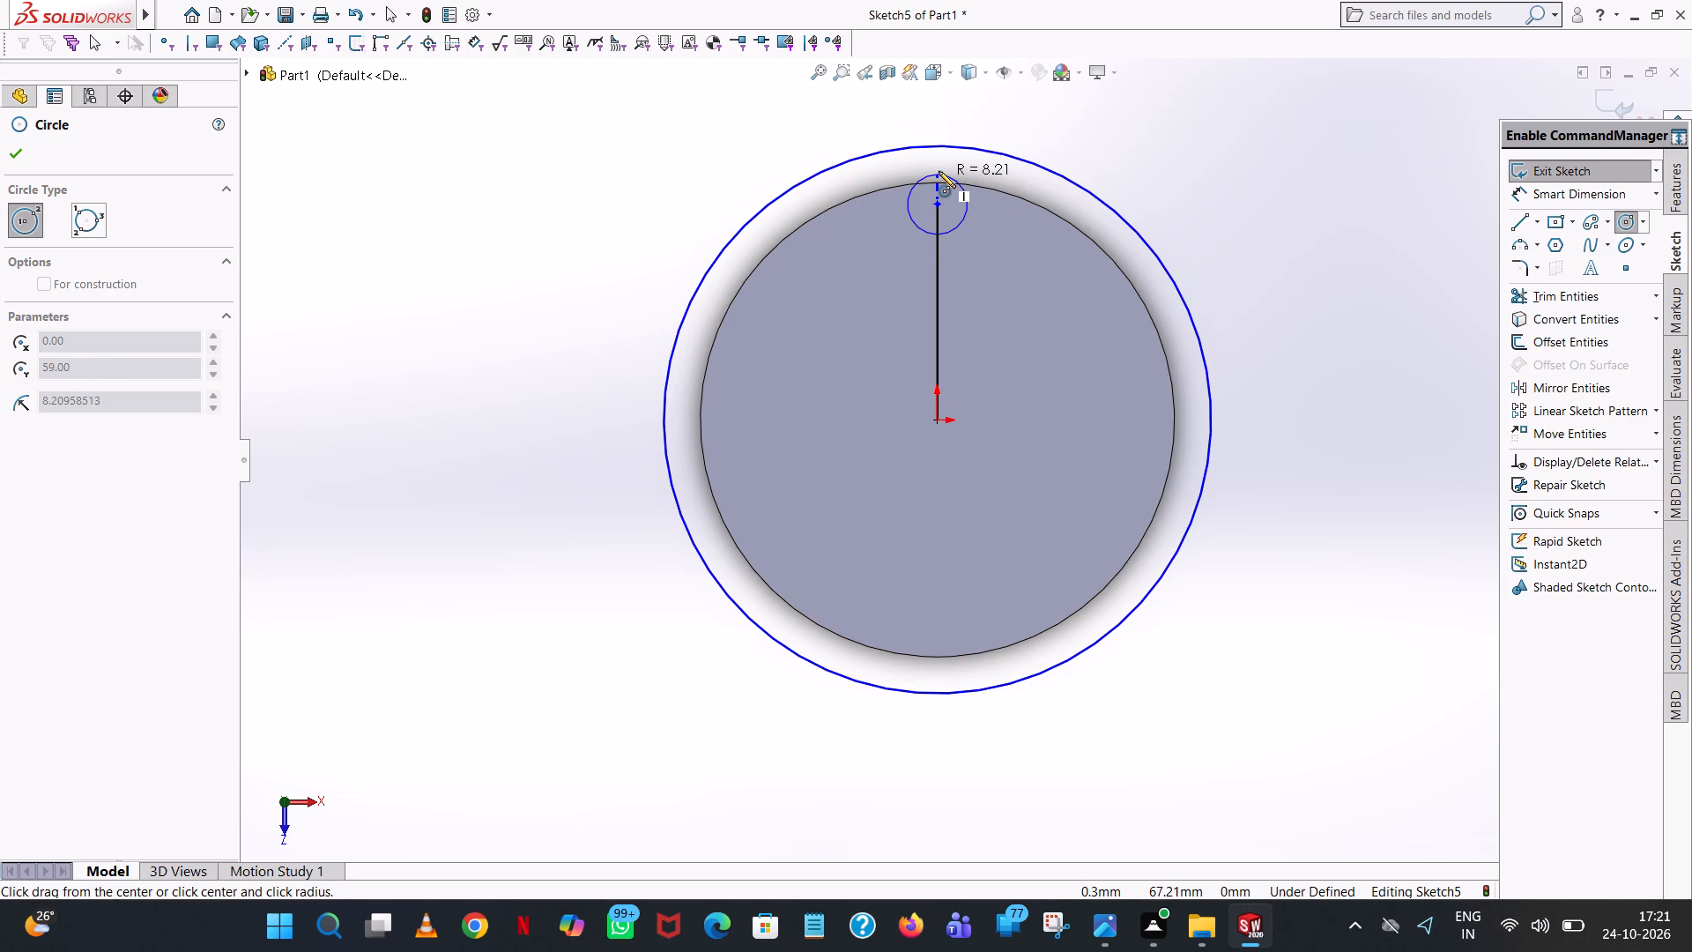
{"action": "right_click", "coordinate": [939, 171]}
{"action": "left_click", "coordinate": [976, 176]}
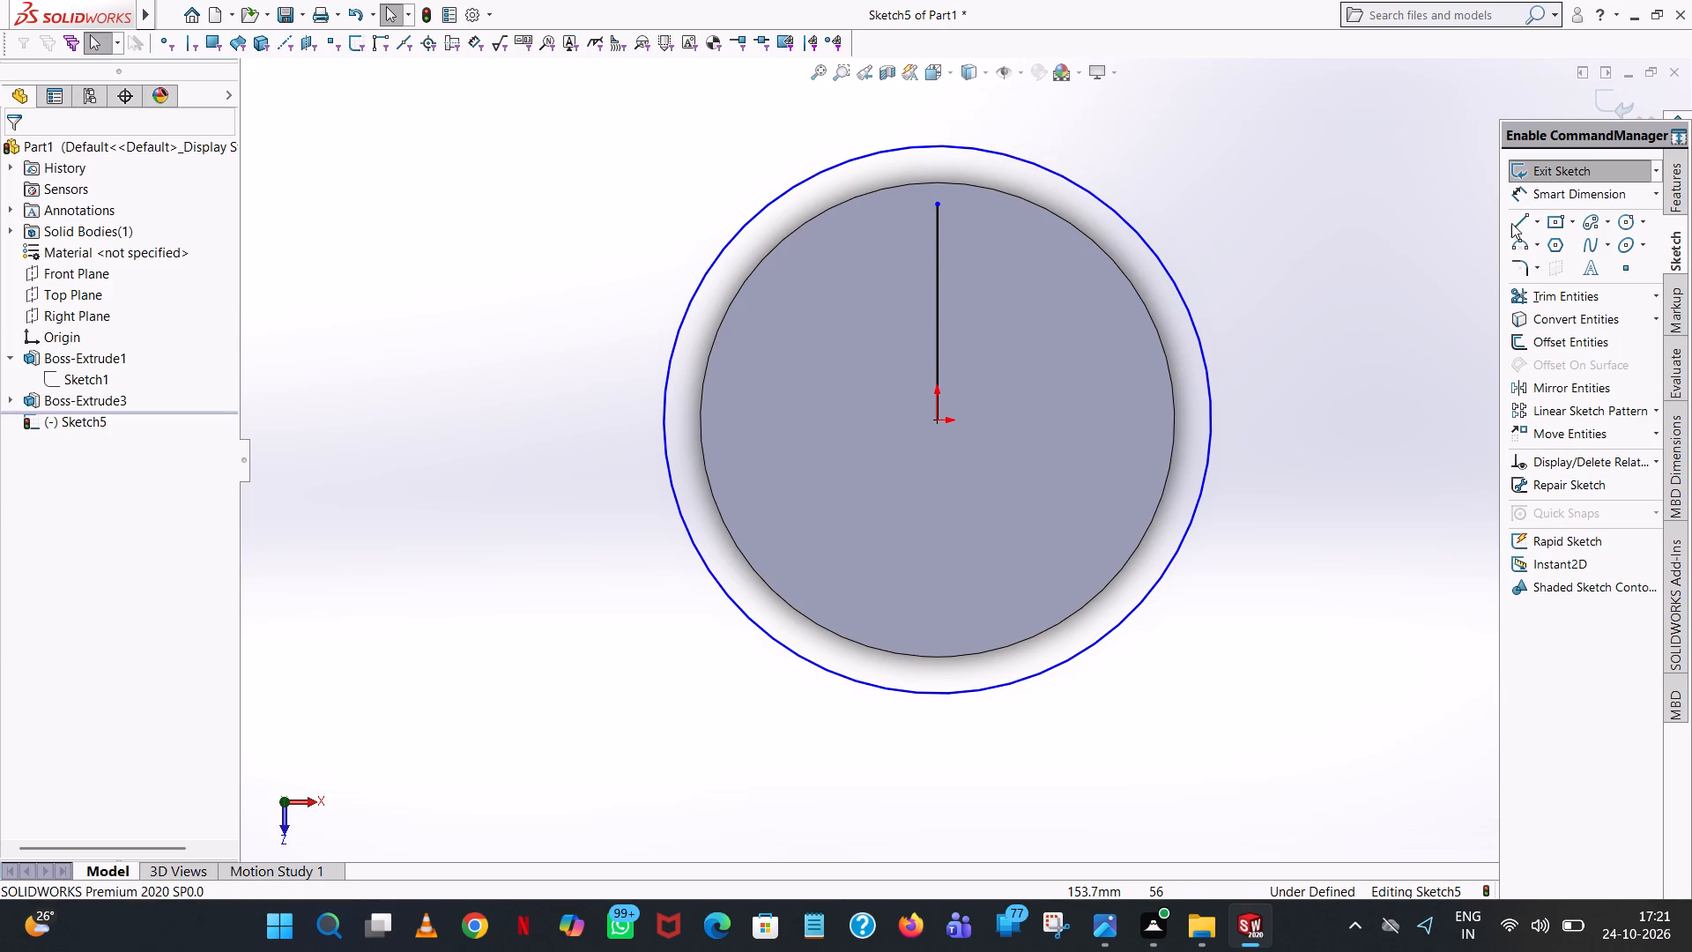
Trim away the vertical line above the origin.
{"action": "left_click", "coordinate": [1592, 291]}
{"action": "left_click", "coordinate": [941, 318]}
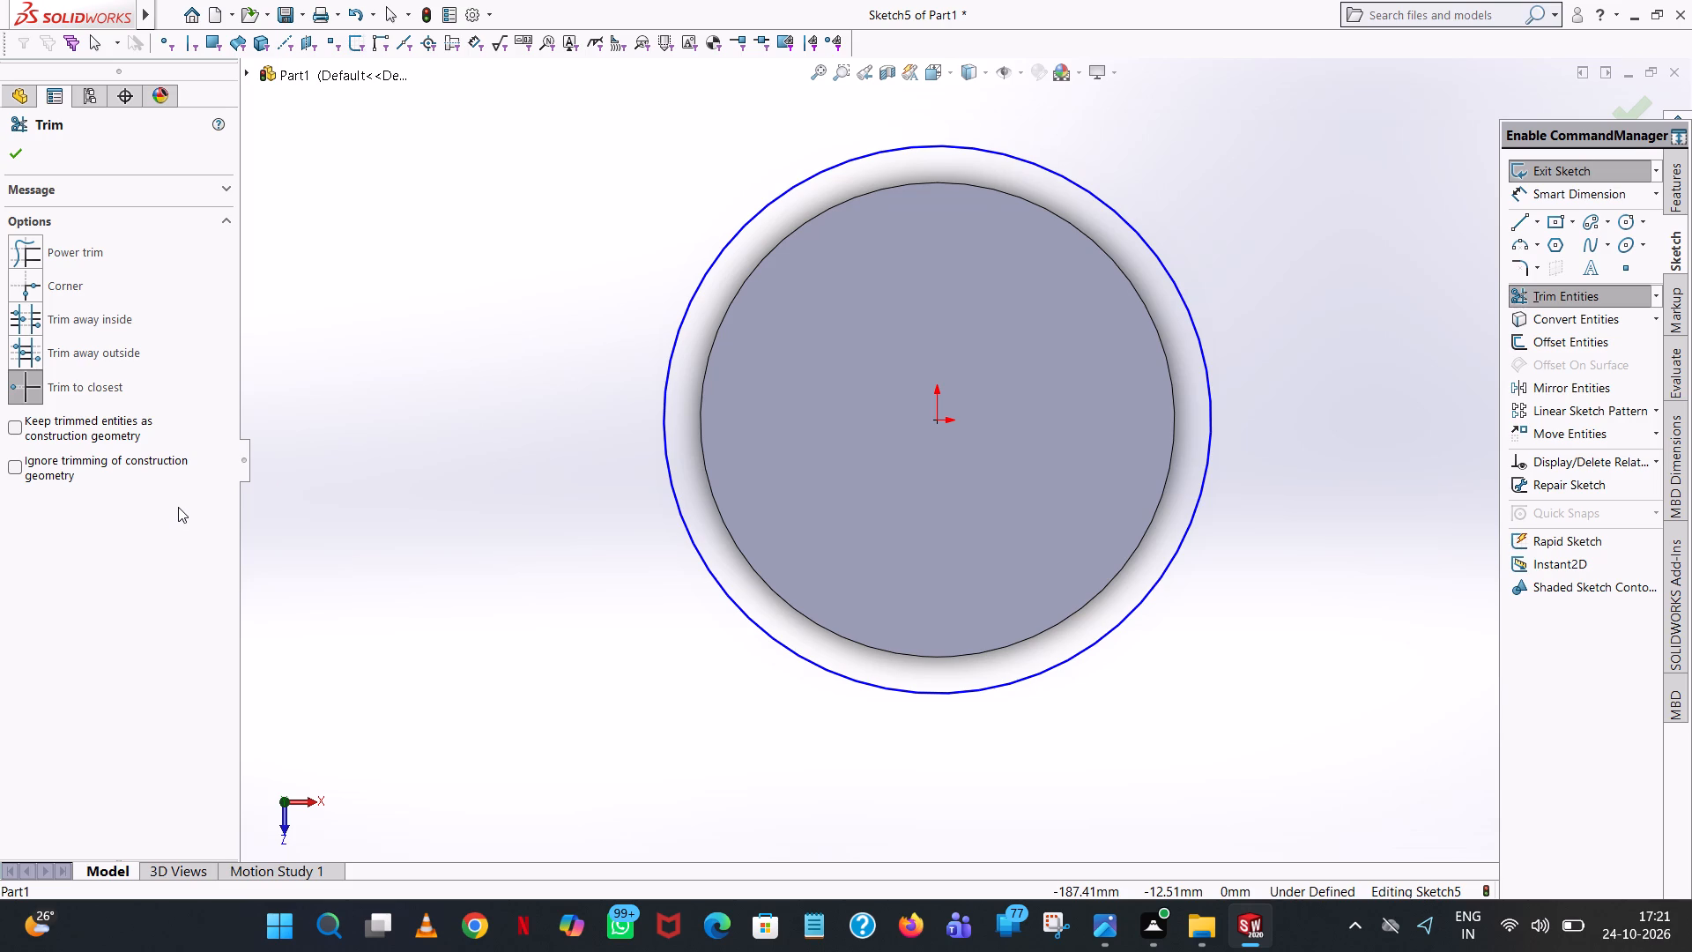
Draw three connected lines from the circle's bottom point to its top point: 130+55+25 (210 mm) horizontally, 150 mm vertically, and 210 mm back.
{"action": "left_click", "coordinate": [1513, 222]}
{"action": "scroll", "coordinate": [1092, 332], "scroll_direction": "up", "scroll_amount": 5}
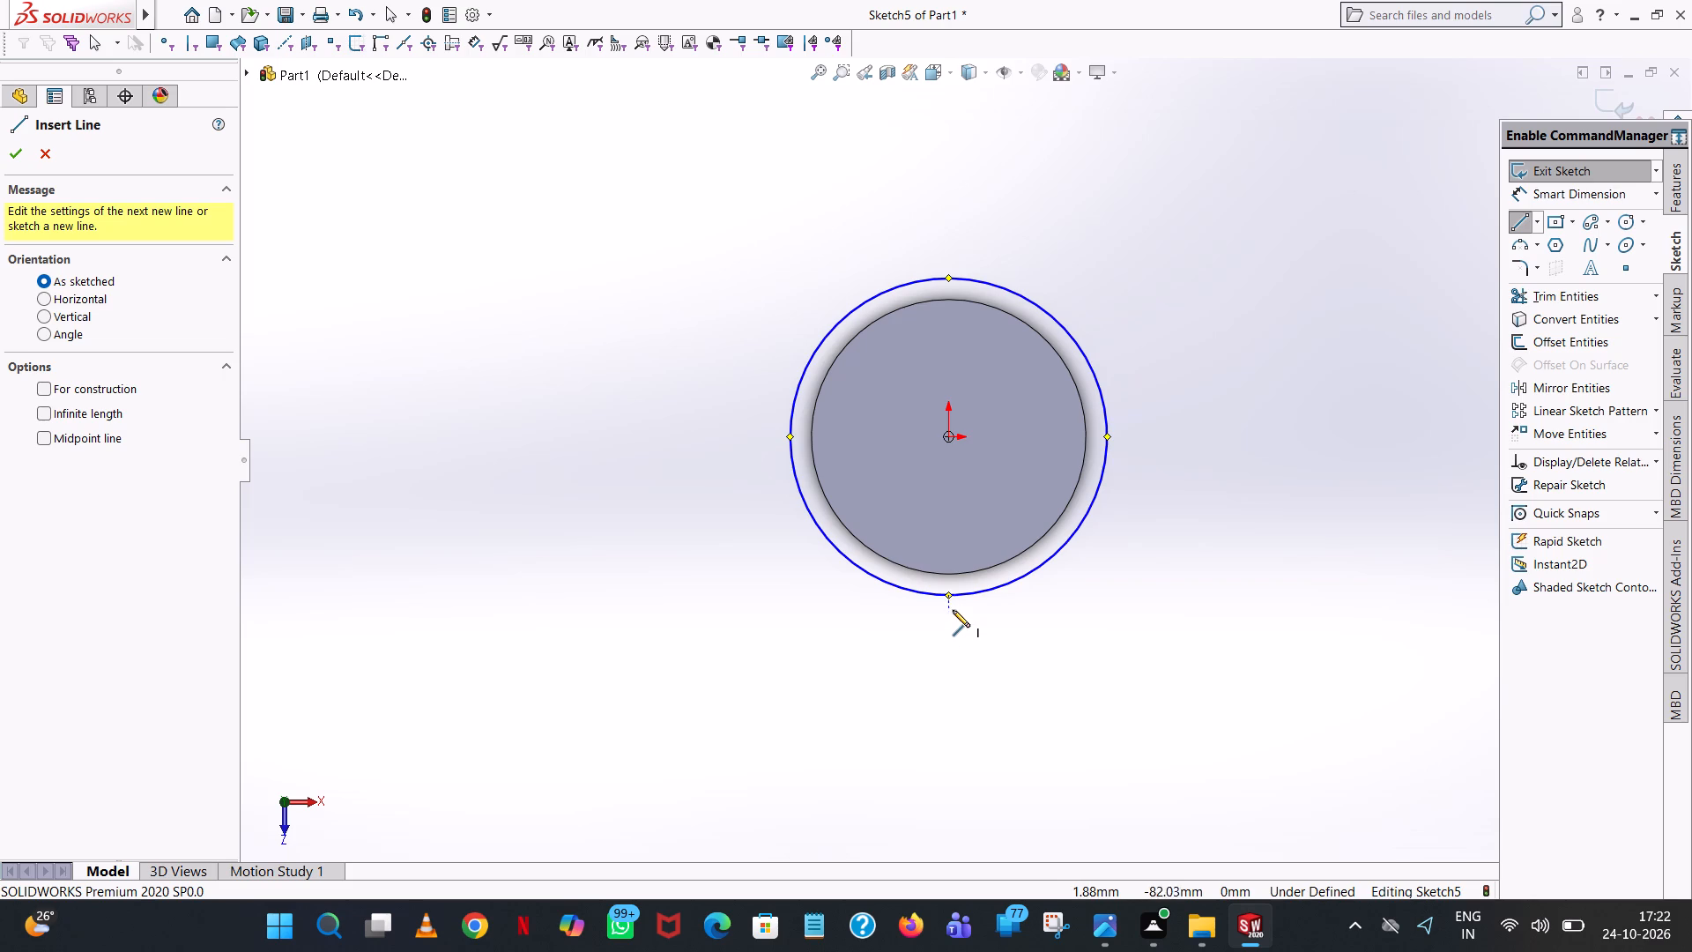
{"action": "left_click", "coordinate": [948, 598]}
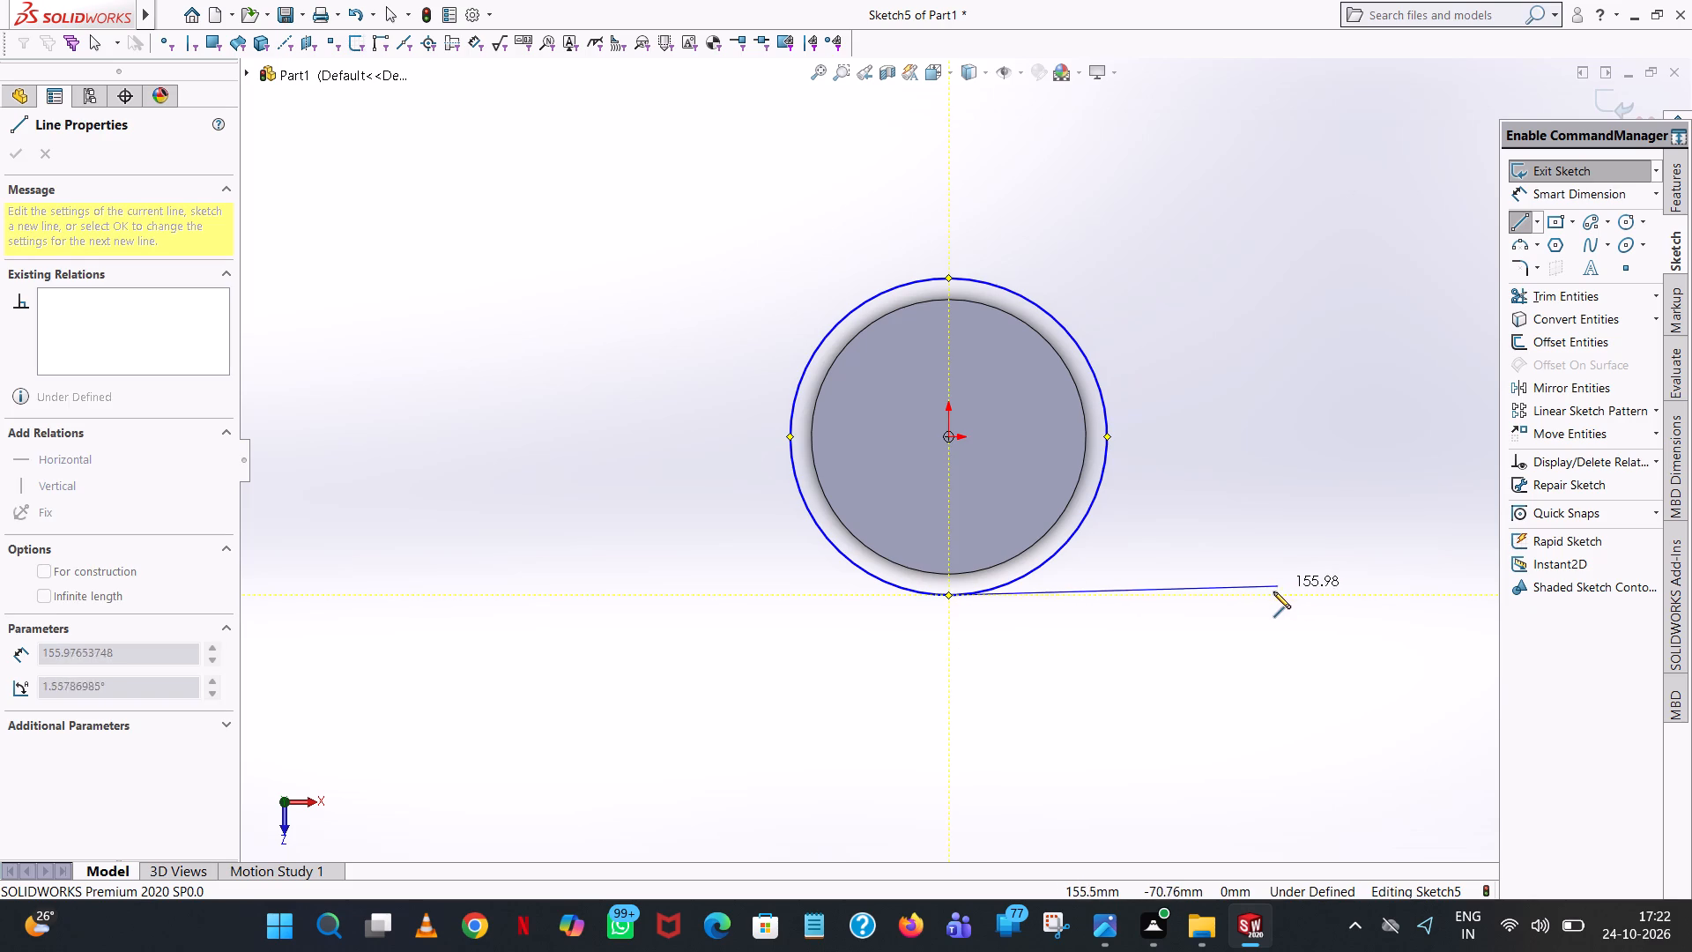
{"action": "left_click", "coordinate": [1343, 595]}
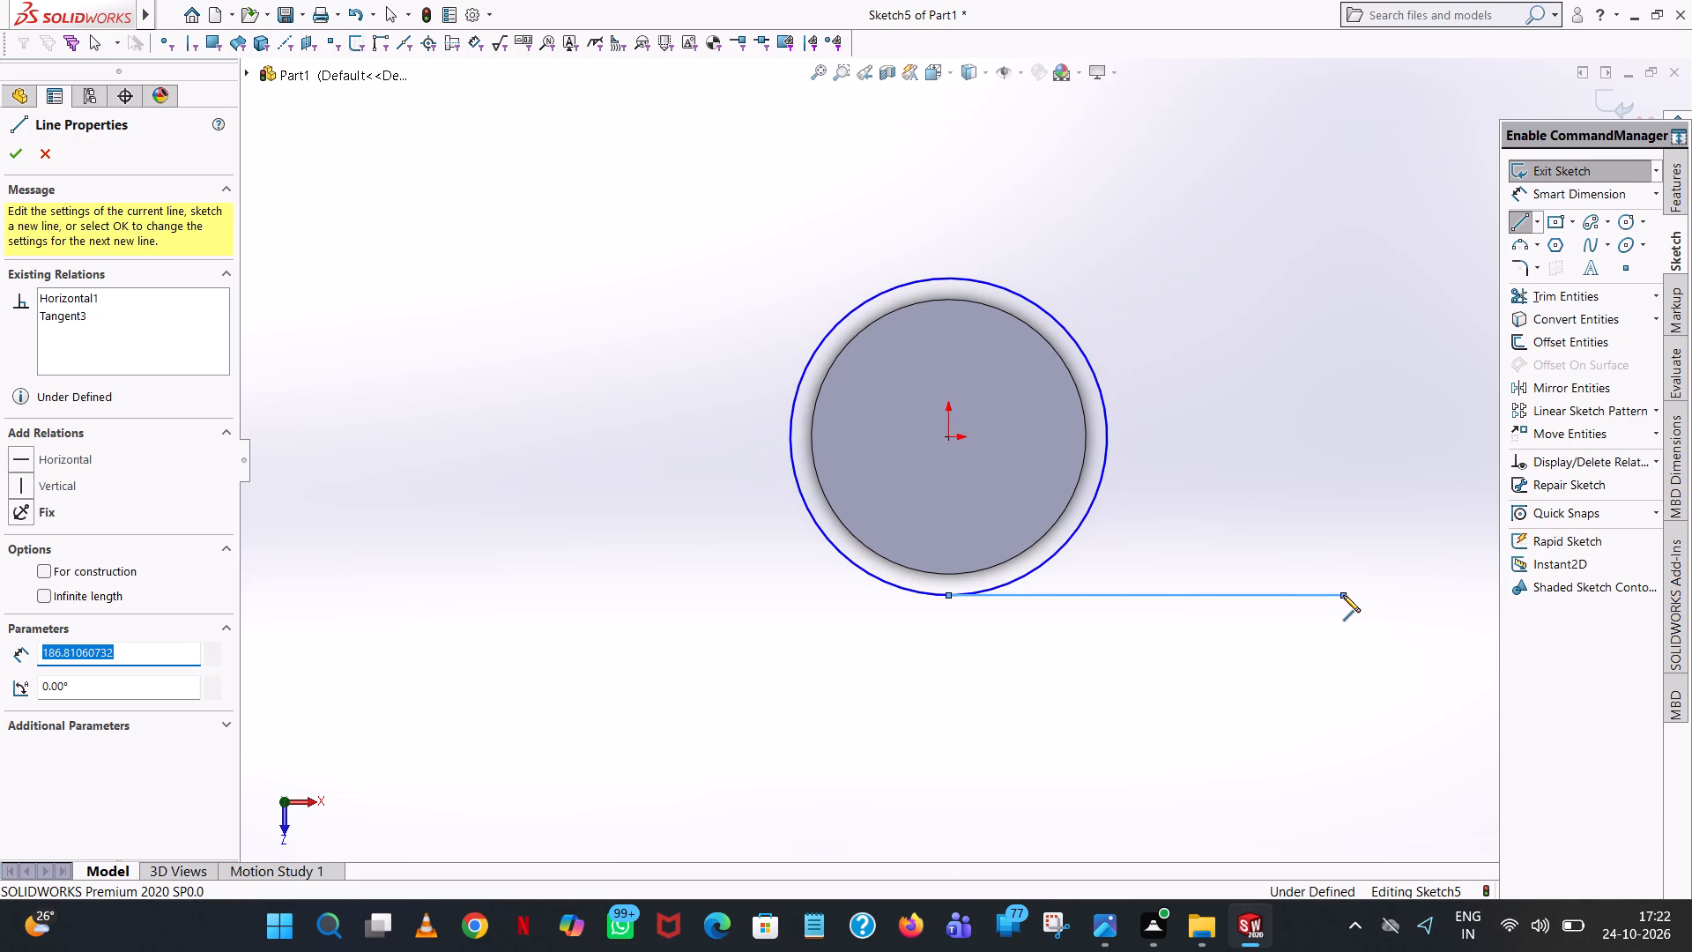
{"action": "type", "text": "130+"}
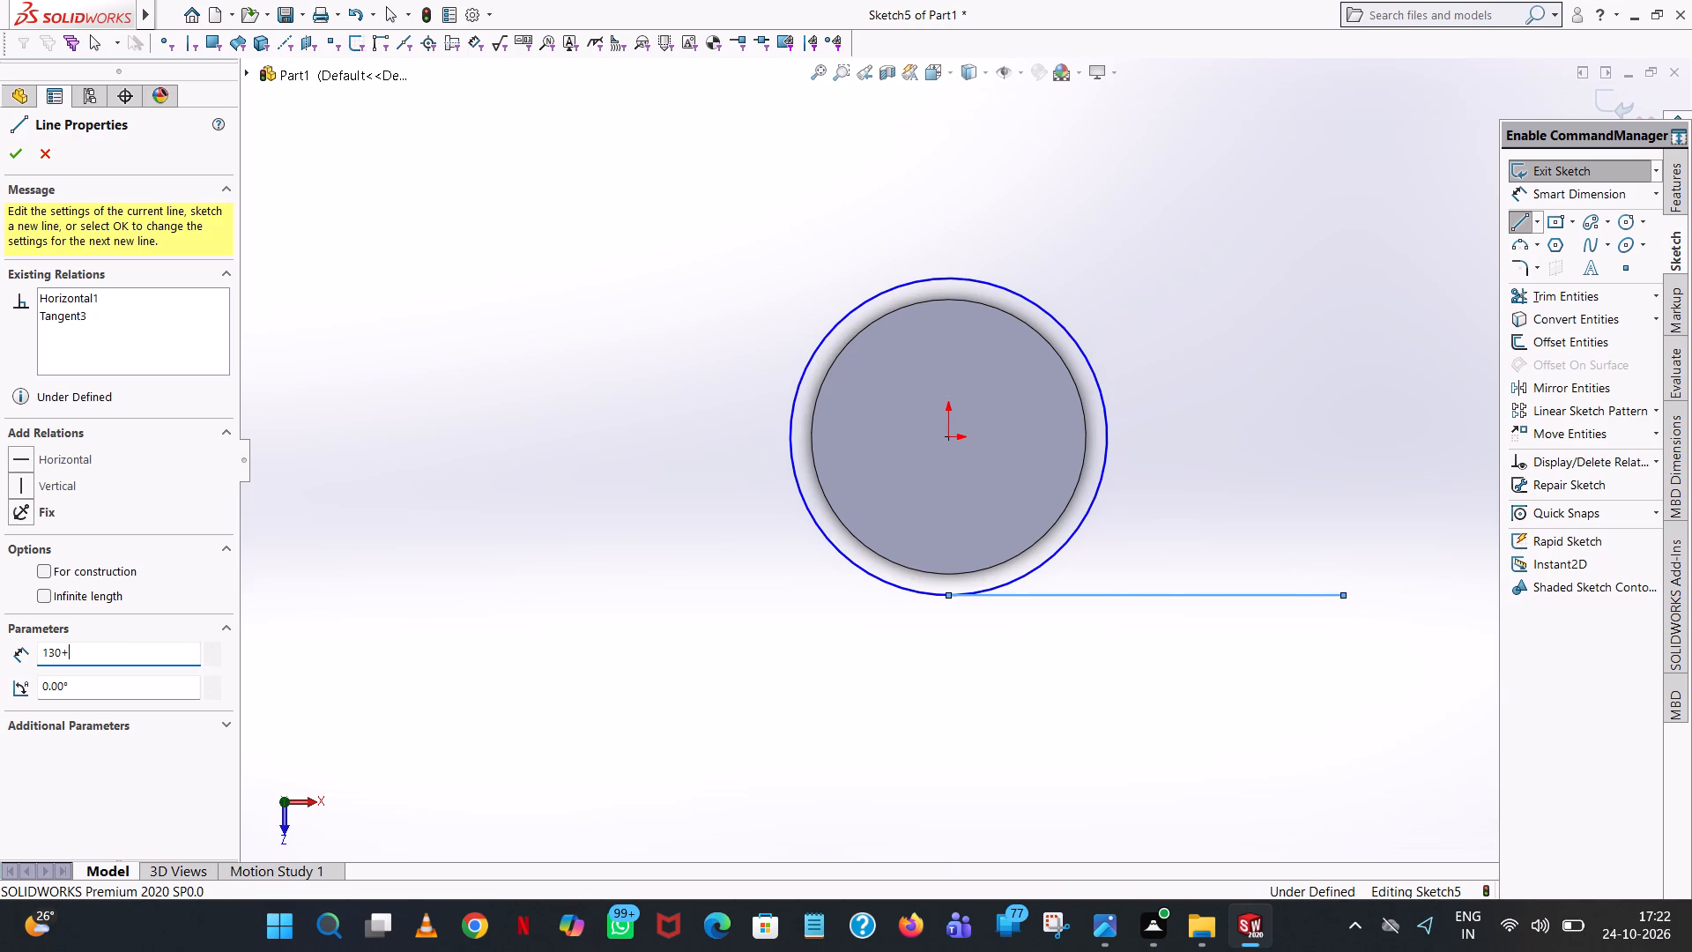
{"action": "type", "text": "55+"}
{"action": "type", "text": "25"}
{"action": "key", "text": "Return"}
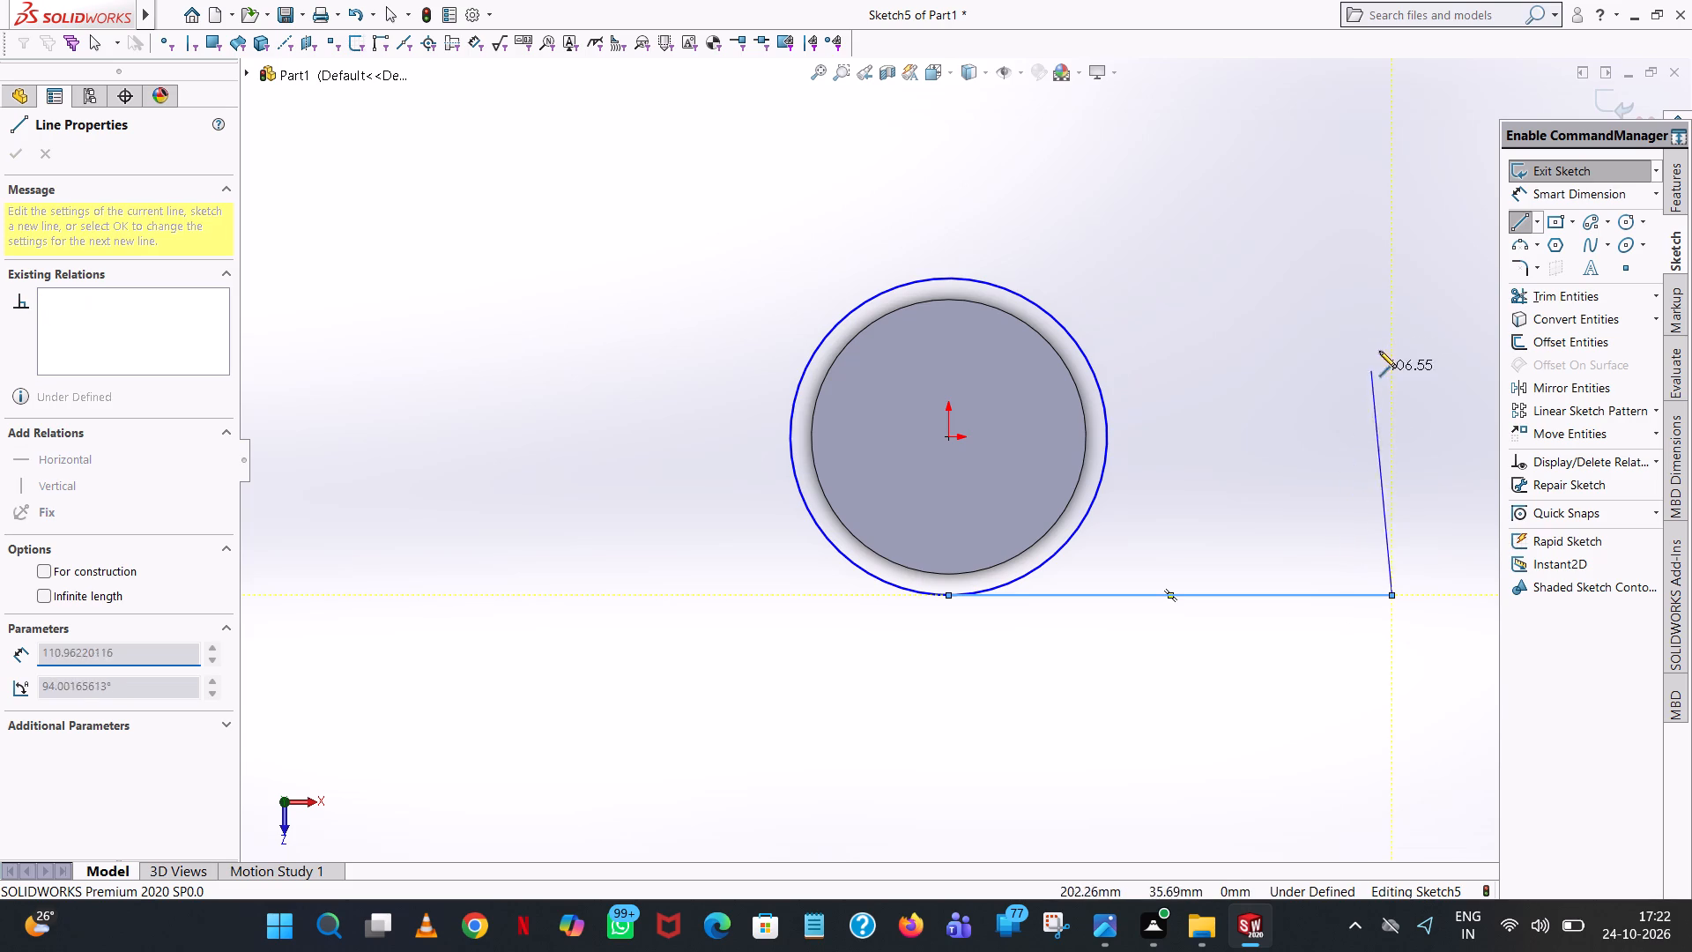
{"action": "left_click", "coordinate": [1390, 278]}
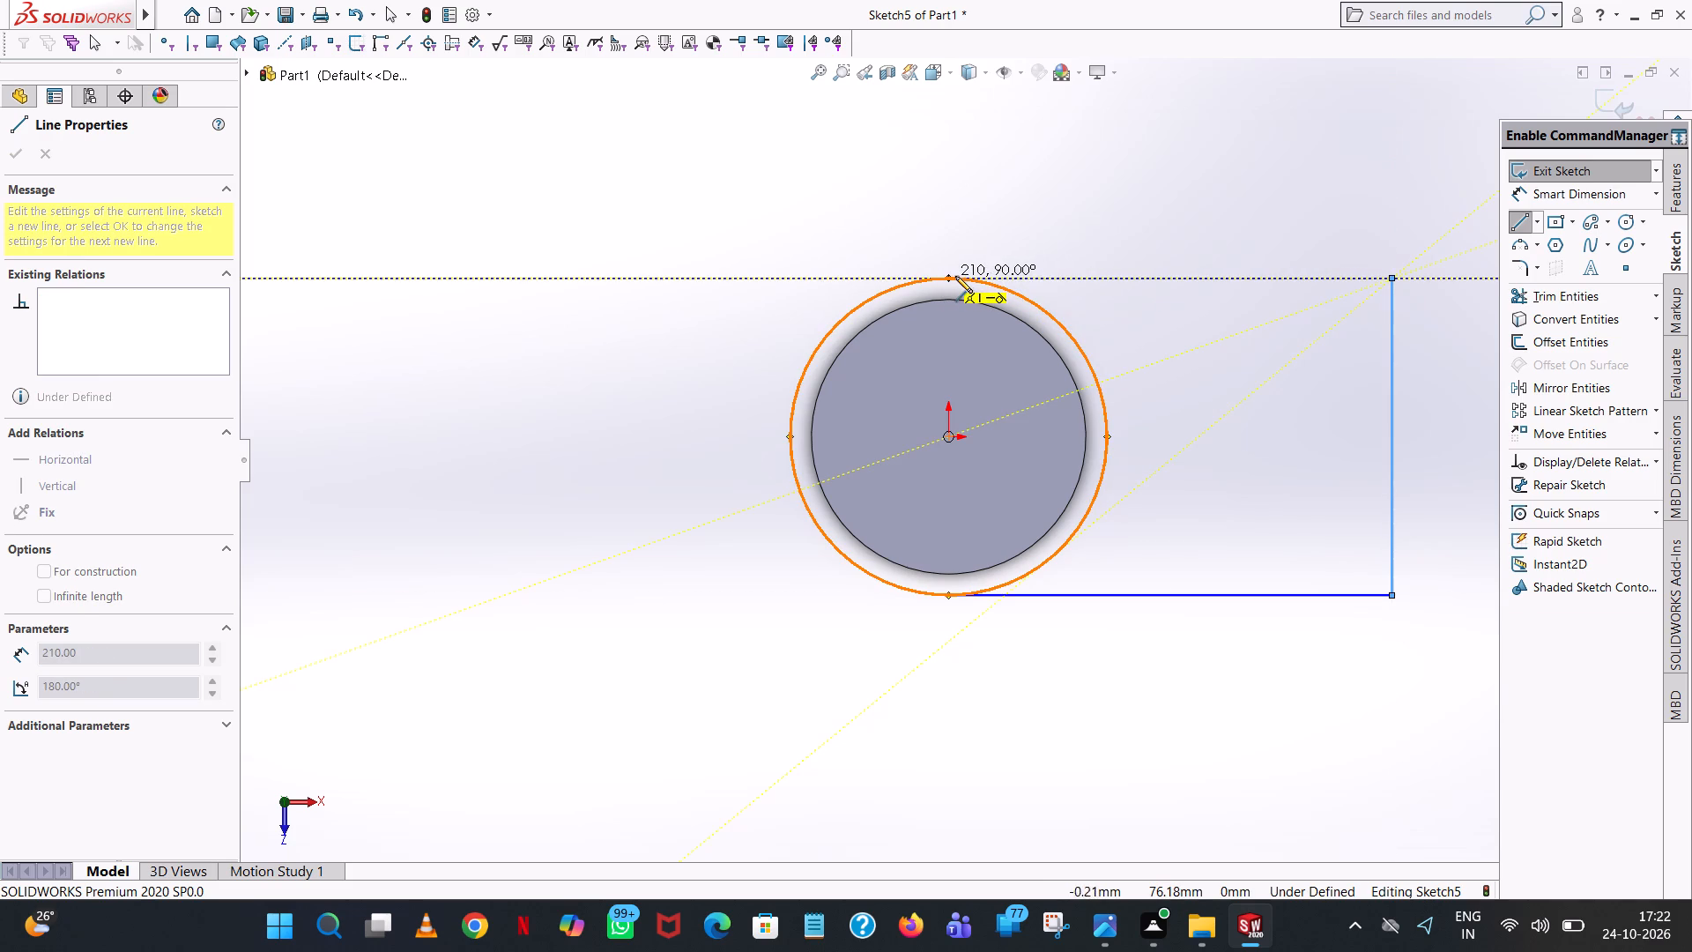
{"action": "left_click", "coordinate": [946, 276]}
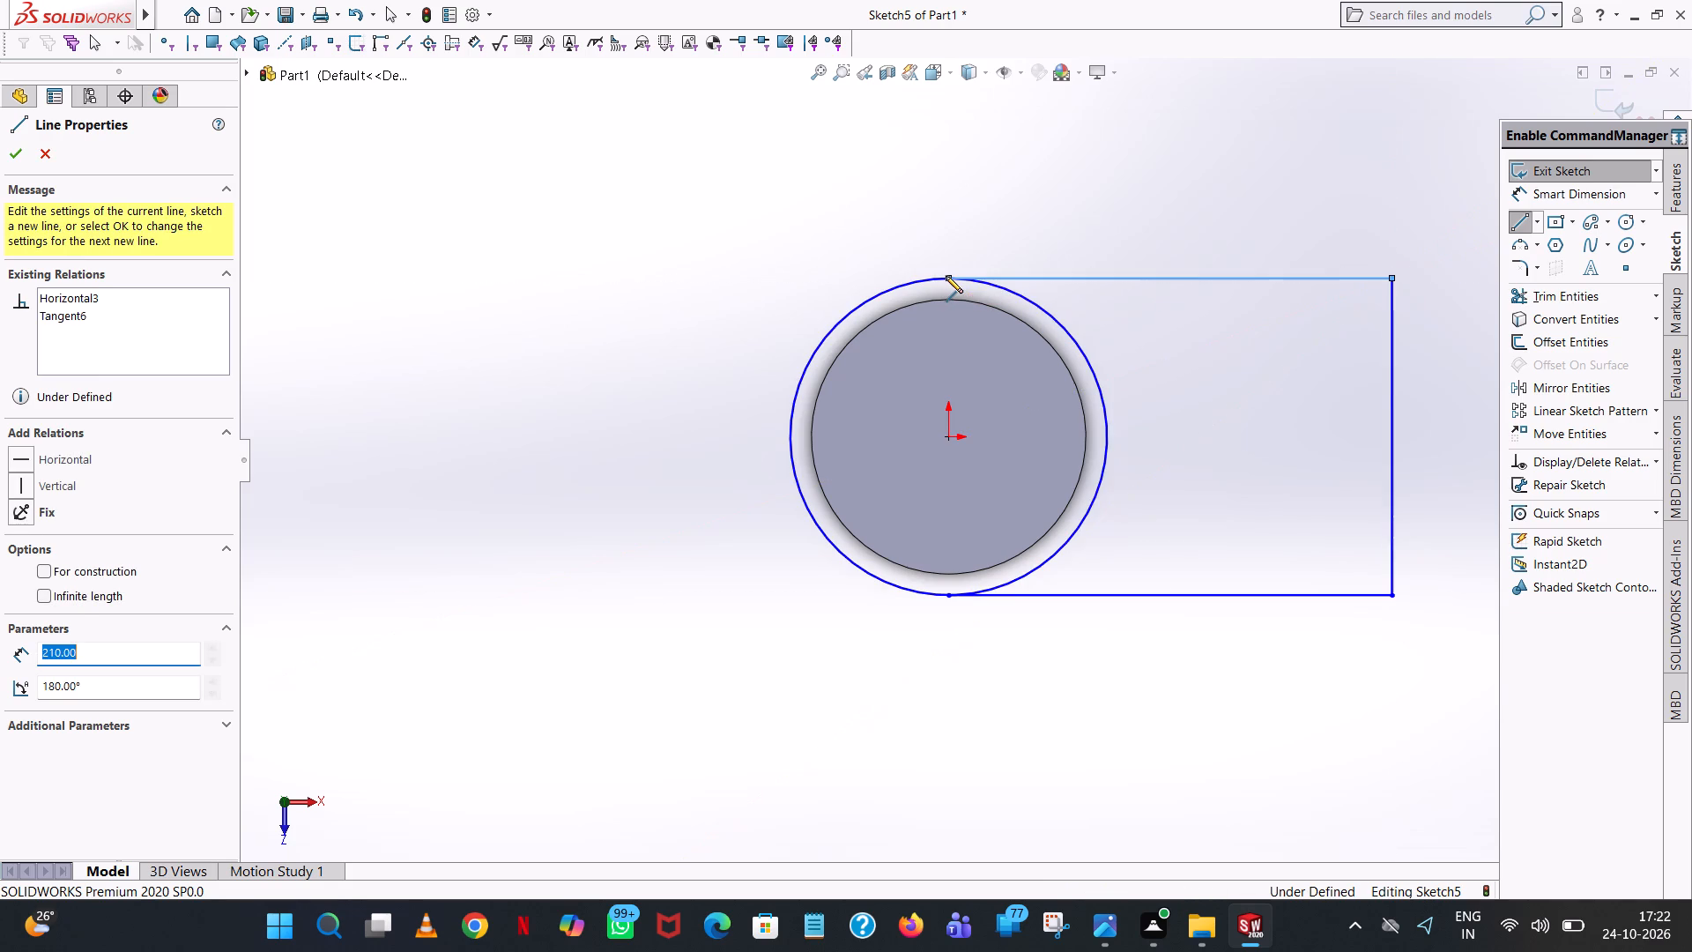
{"action": "right_click", "coordinate": [946, 276]}
{"action": "left_click", "coordinate": [988, 286]}
Trim away the circle's inner half between the two horizontal lines, leaving a single round-ended outline.
{"action": "left_click", "coordinate": [1534, 288]}
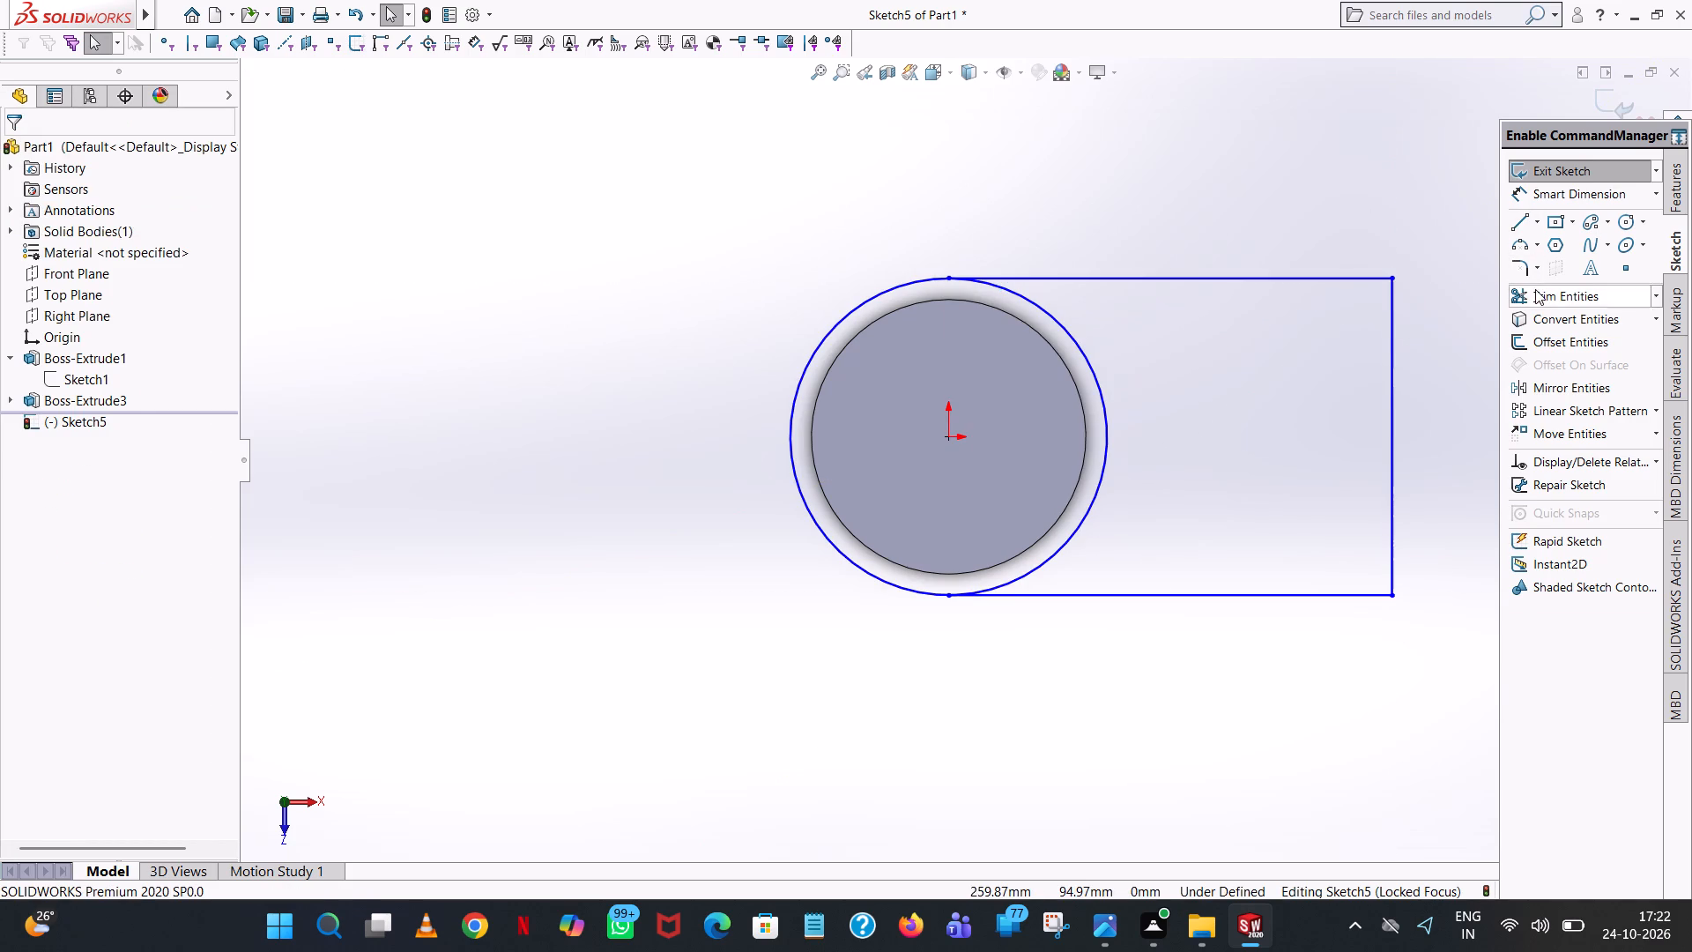
{"action": "left_click", "coordinate": [1081, 346]}
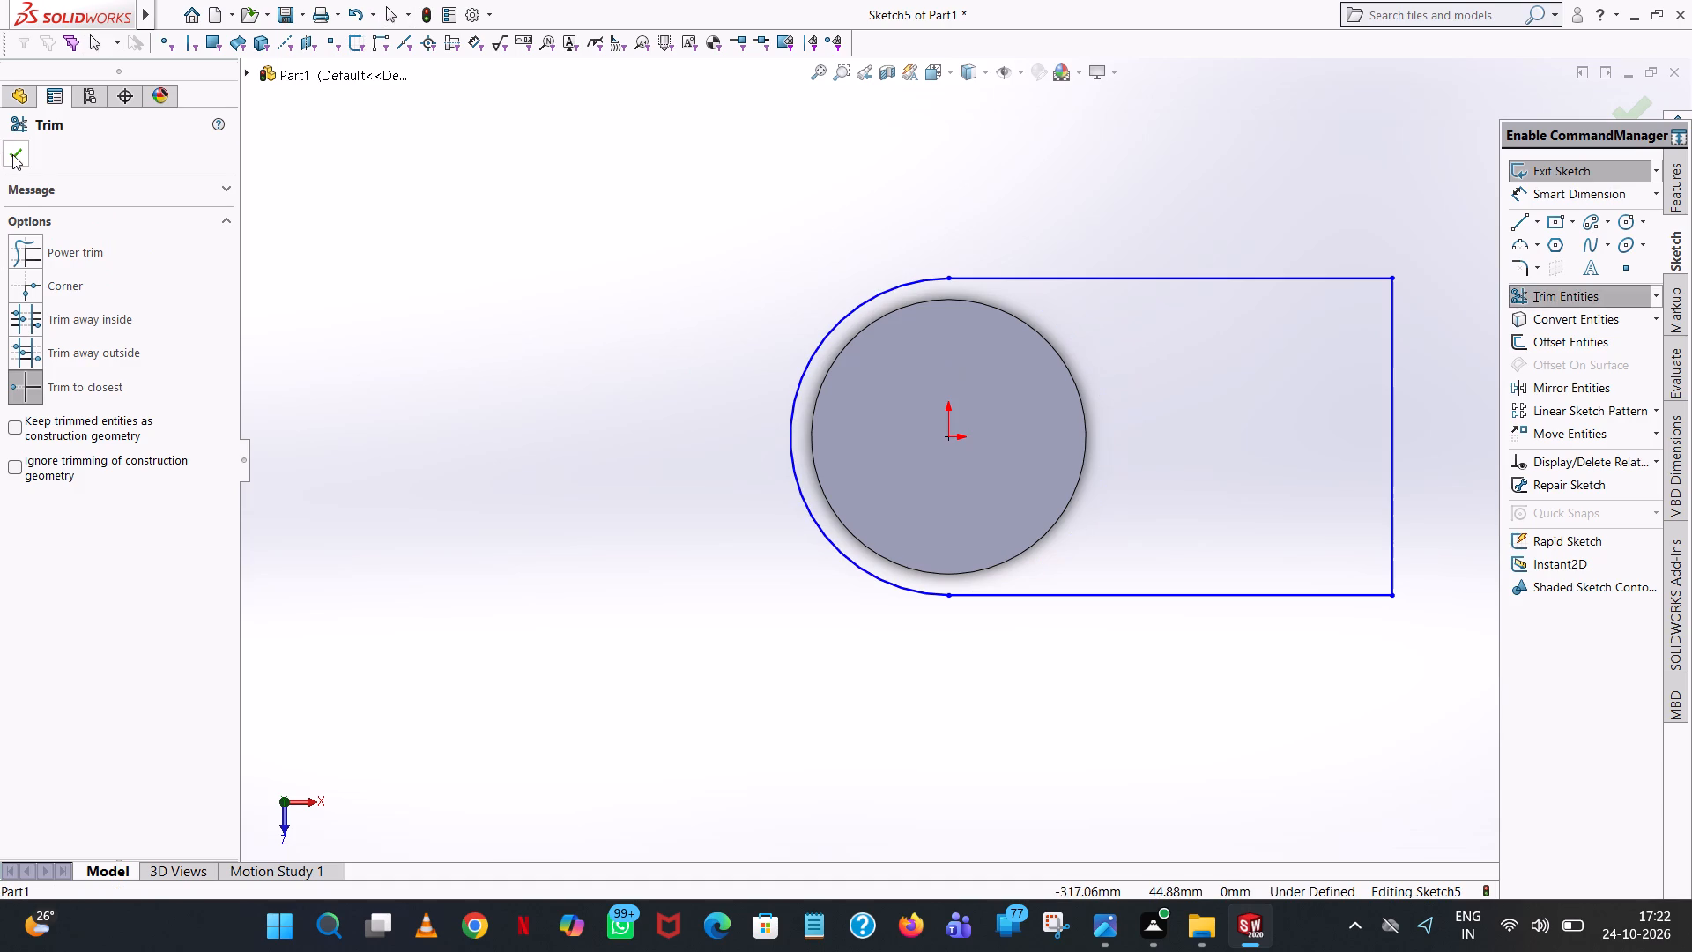
{"action": "left_click", "coordinate": [12, 154]}
Dimension the outline's rounded end with a radius of 75 mm.
{"action": "left_click", "coordinate": [1559, 190]}
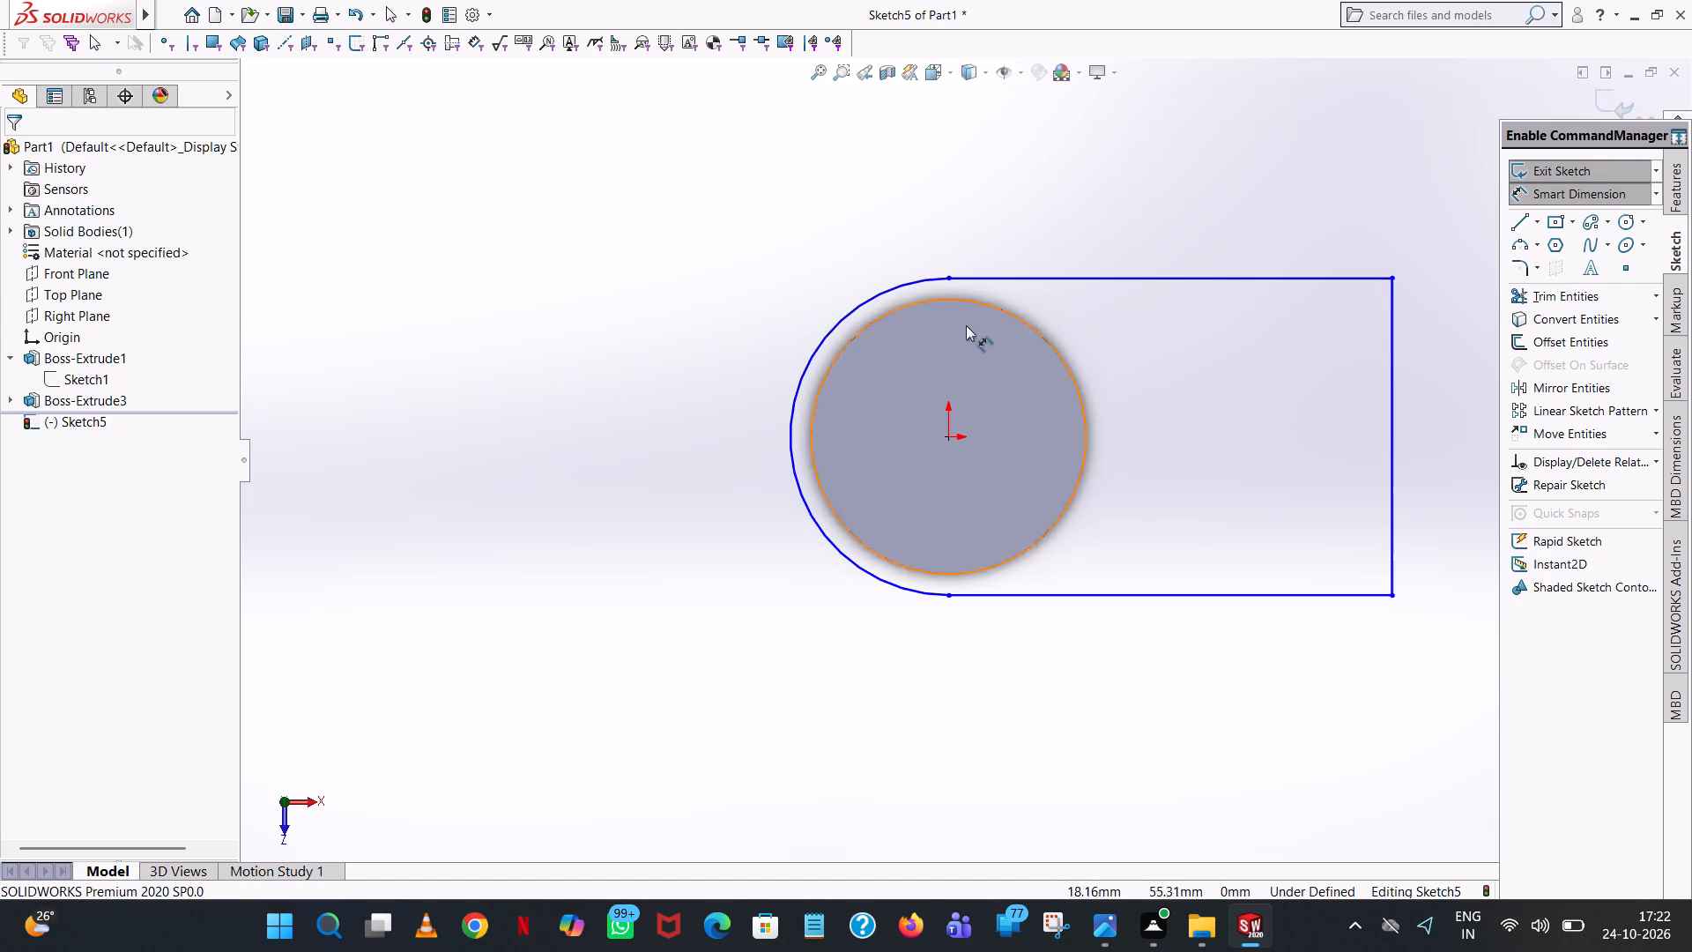
{"action": "left_click", "coordinate": [798, 391]}
{"action": "left_click", "coordinate": [540, 312]}
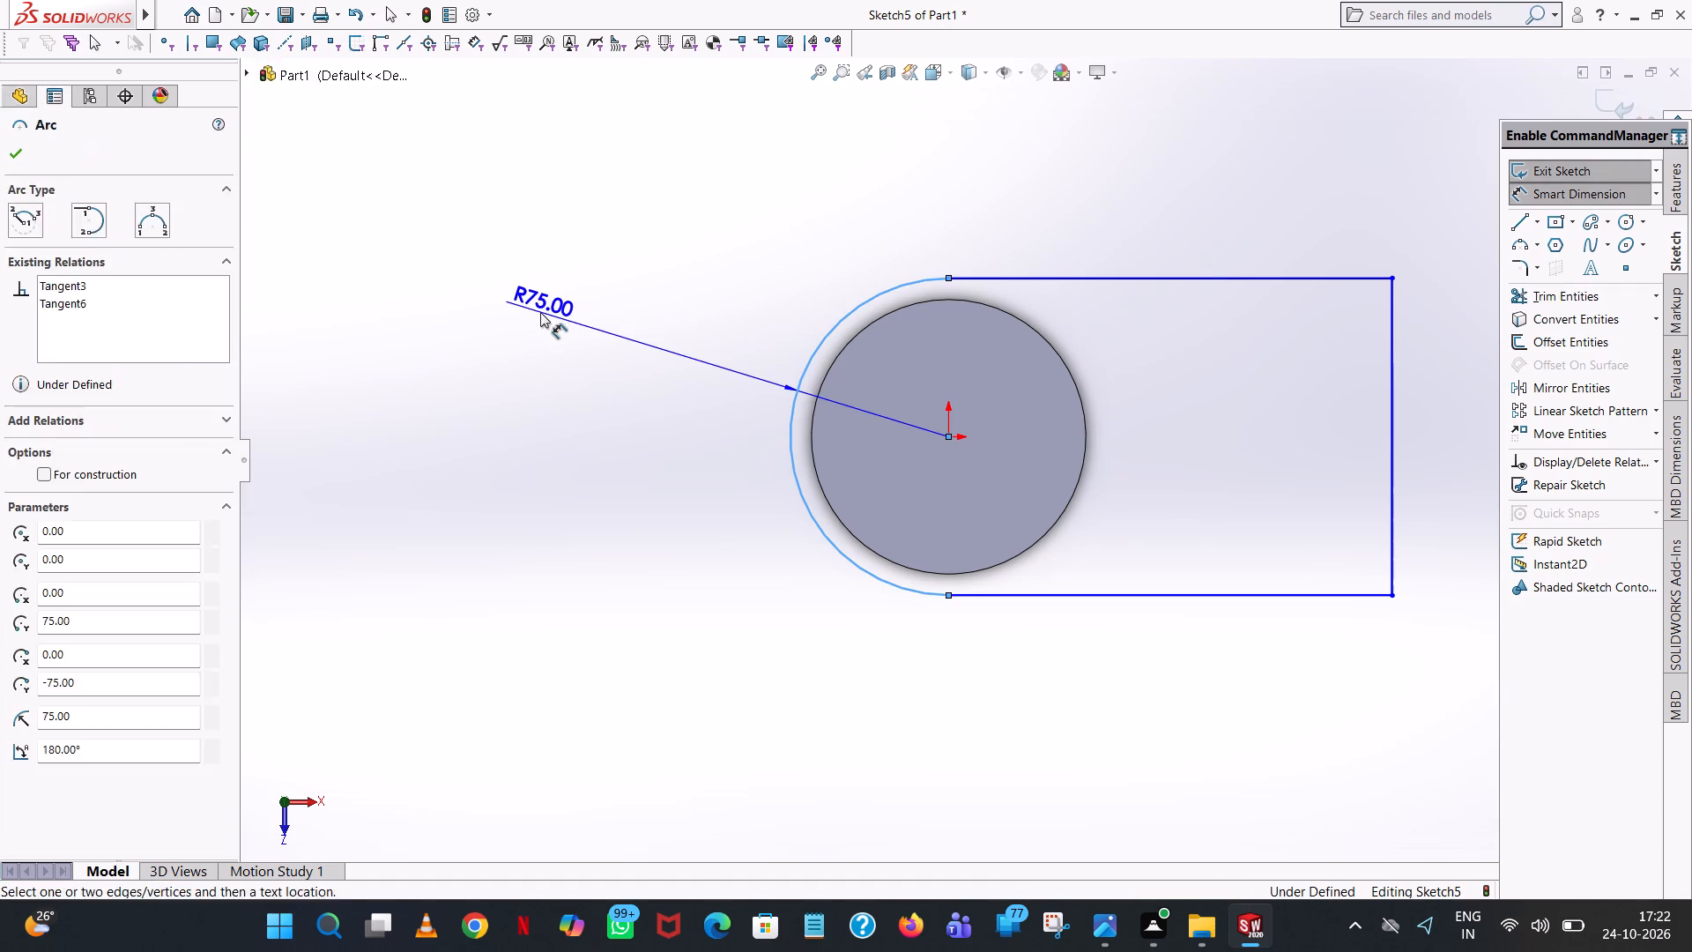
{"action": "left_click", "coordinate": [474, 286]}
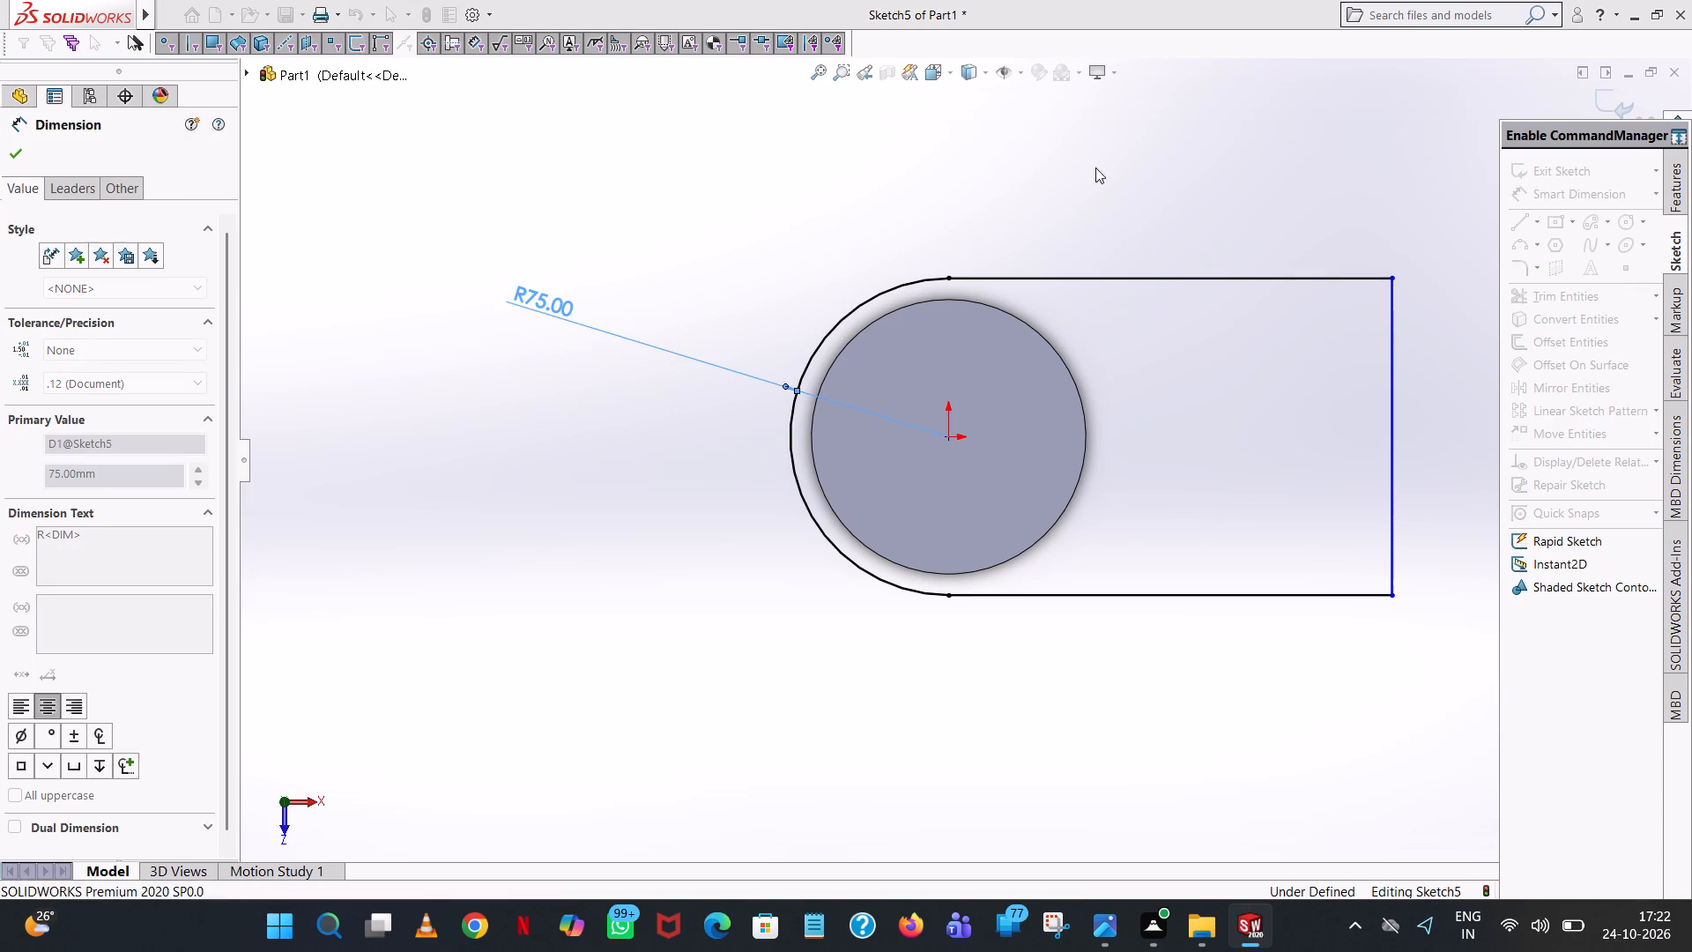
{"action": "left_click", "coordinate": [1122, 165]}
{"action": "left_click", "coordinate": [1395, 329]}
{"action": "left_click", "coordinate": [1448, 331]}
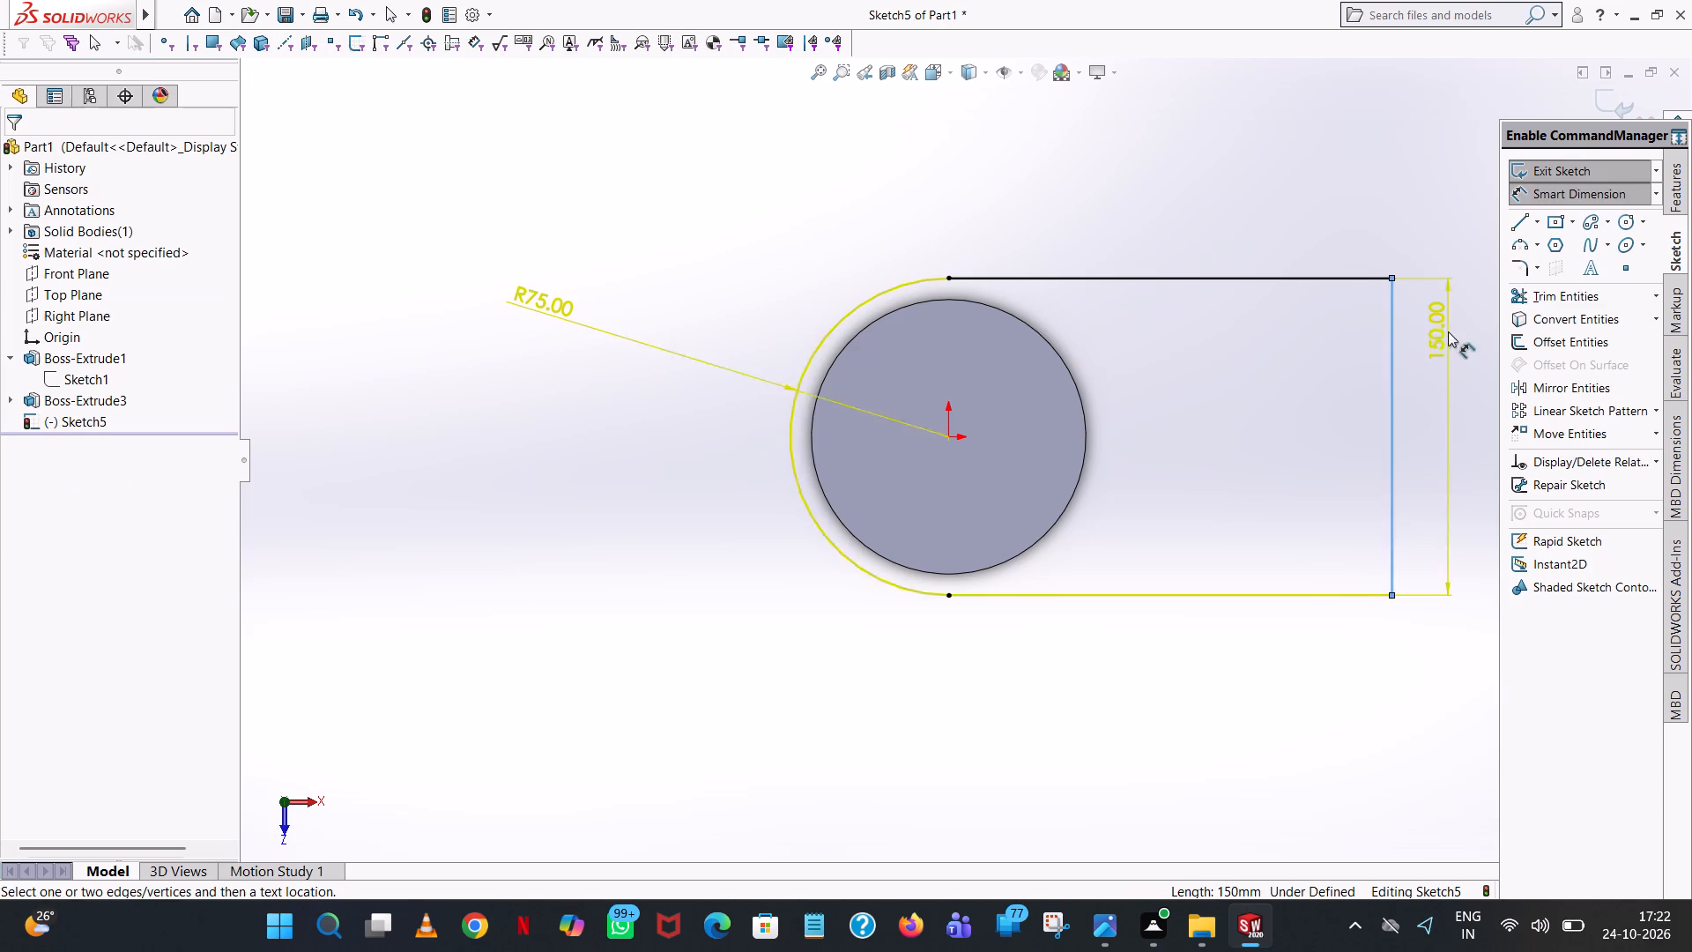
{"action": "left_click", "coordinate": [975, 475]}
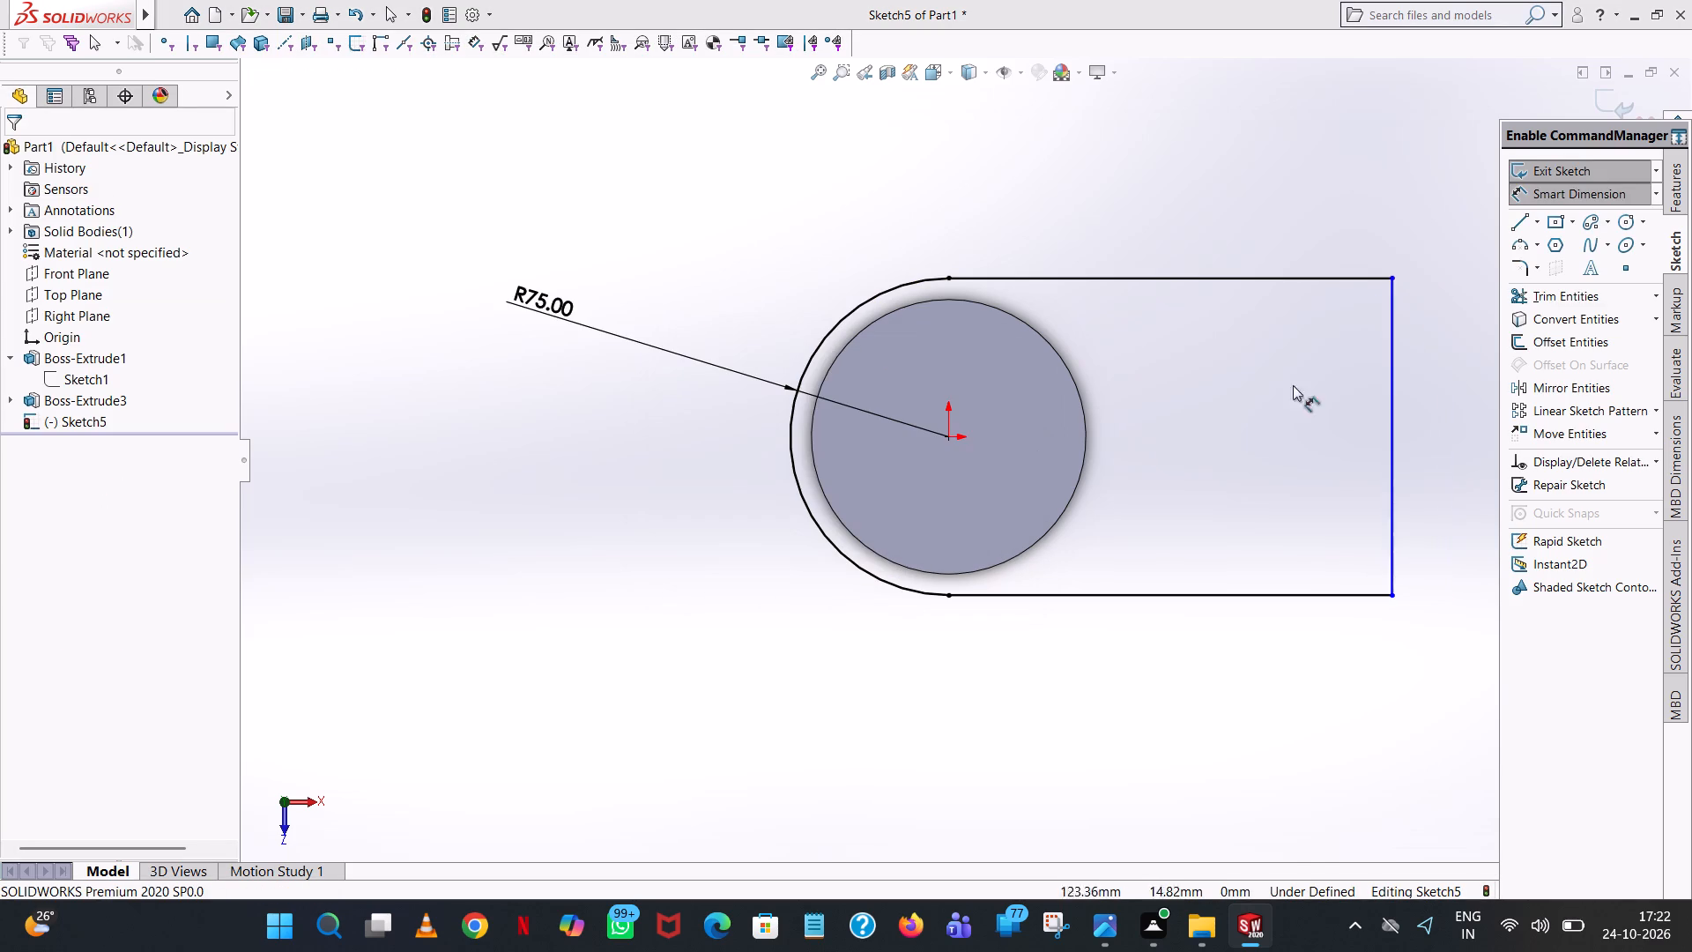
Dimension the distance from the origin to the outline's straight end line as 210 mm.
{"action": "left_click", "coordinate": [1391, 372]}
{"action": "left_click", "coordinate": [947, 438]}
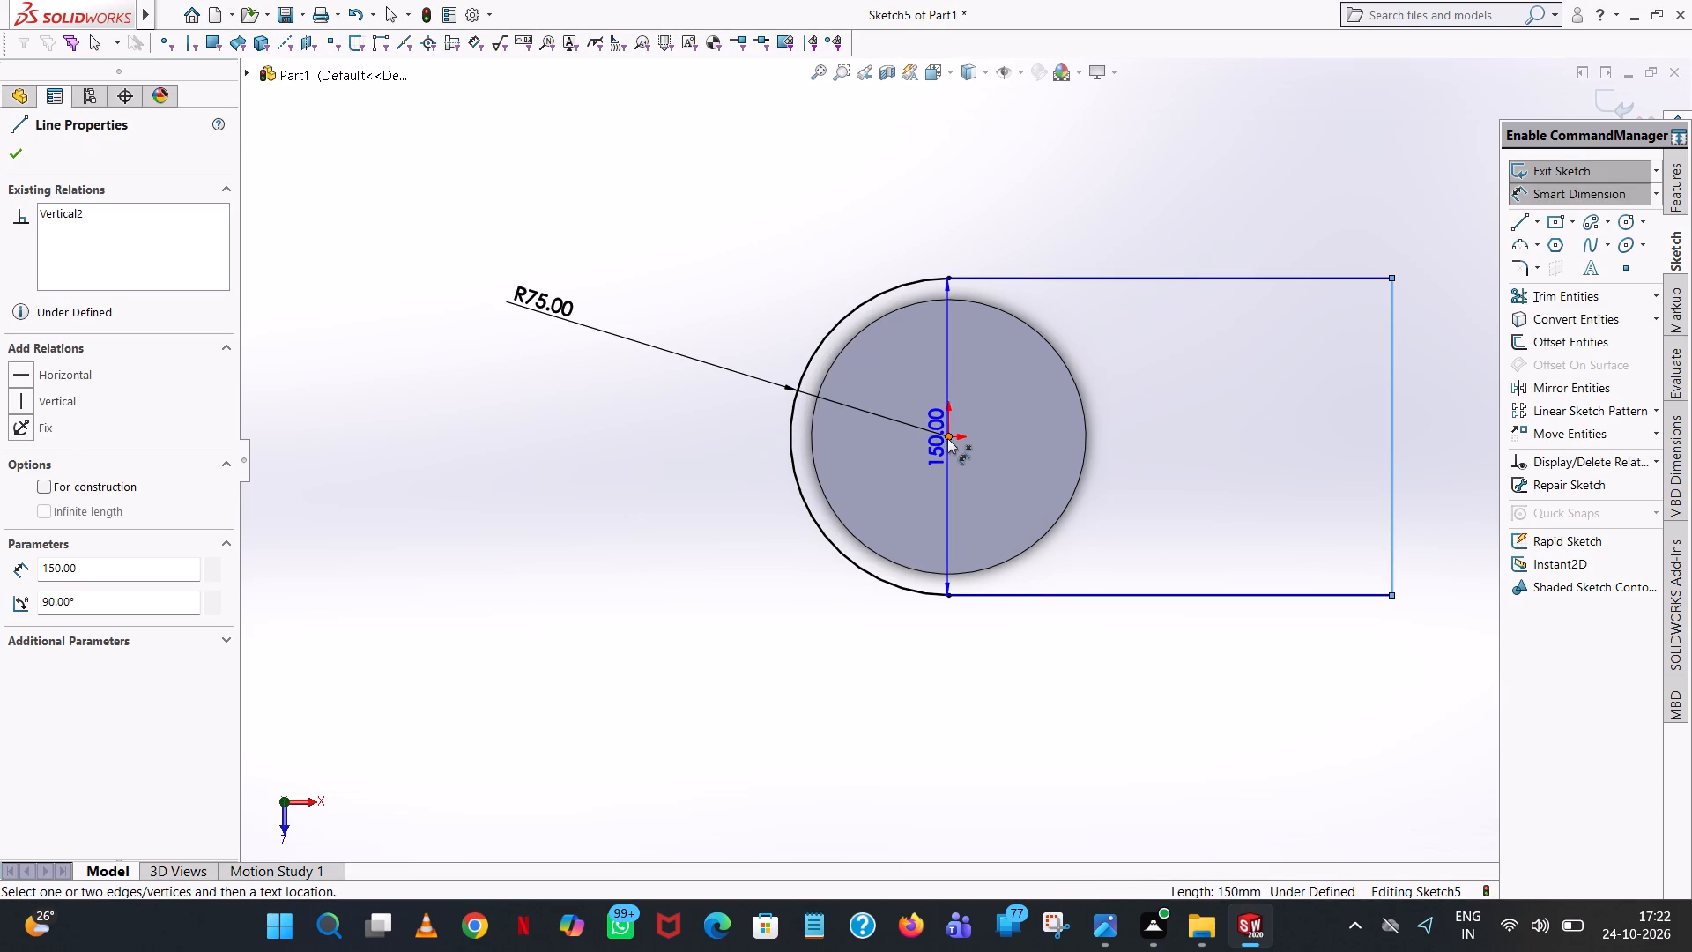
{"action": "left_click", "coordinate": [1010, 650]}
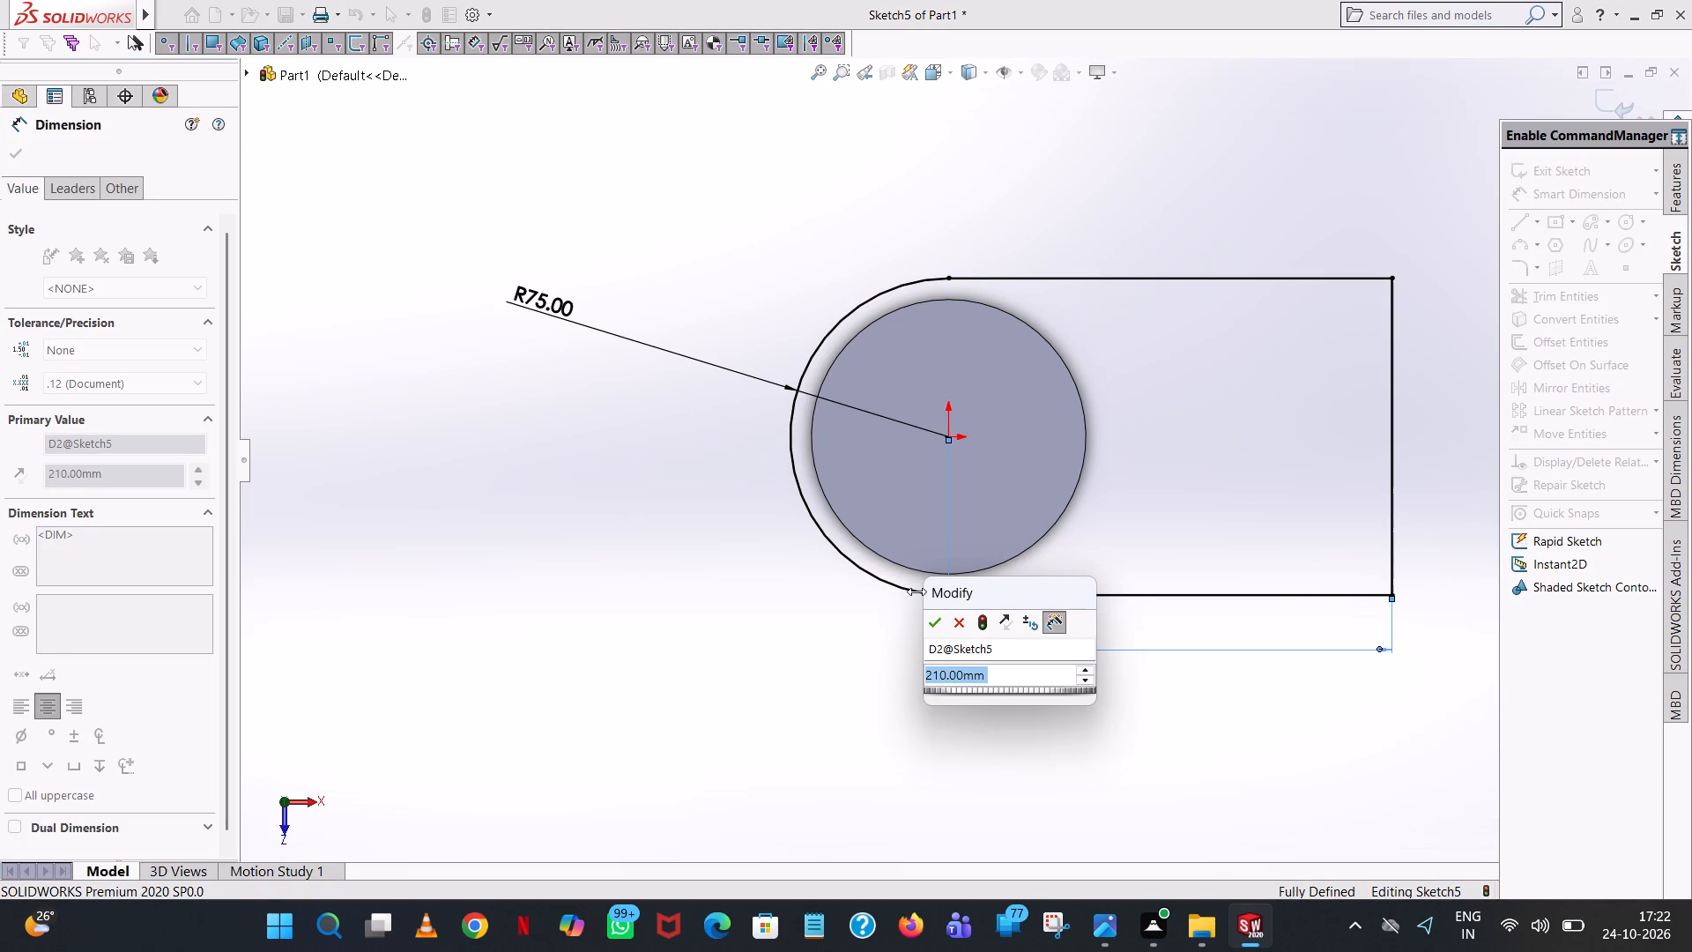
{"action": "left_click", "coordinate": [950, 621]}
{"action": "left_click", "coordinate": [1229, 214]}
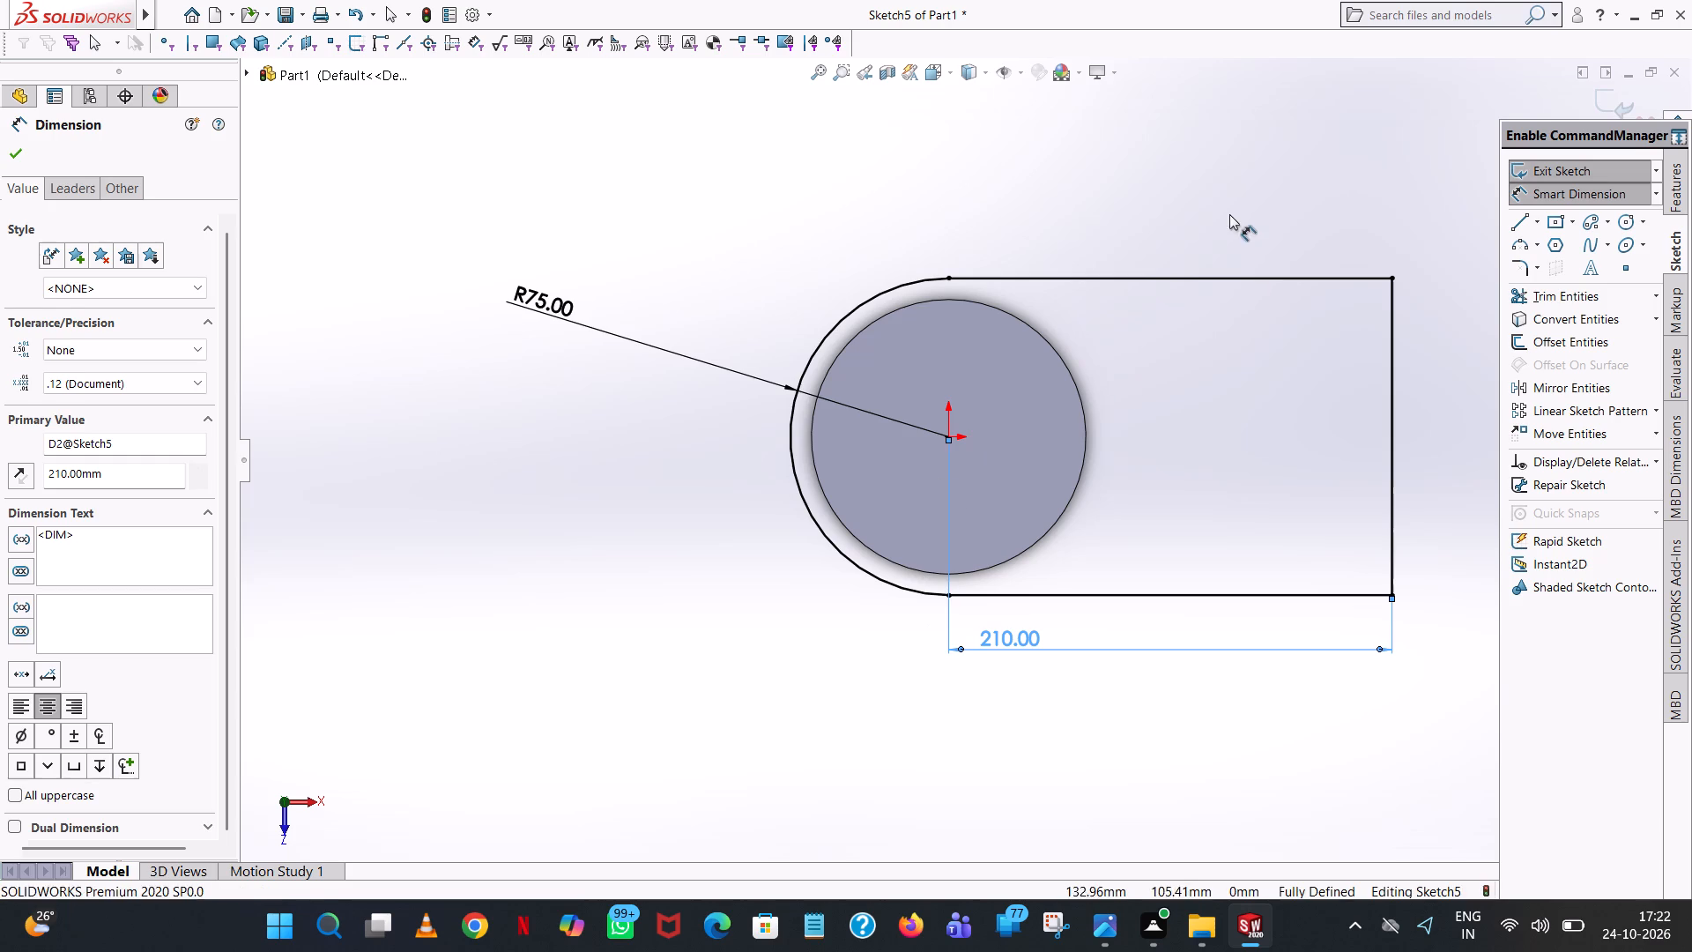
Extrude the round-ended outline upward as a blind boss with a depth of 213-45 (168 mm).
{"action": "scroll", "coordinate": [1149, 487], "scroll_direction": "up", "scroll_amount": 5}
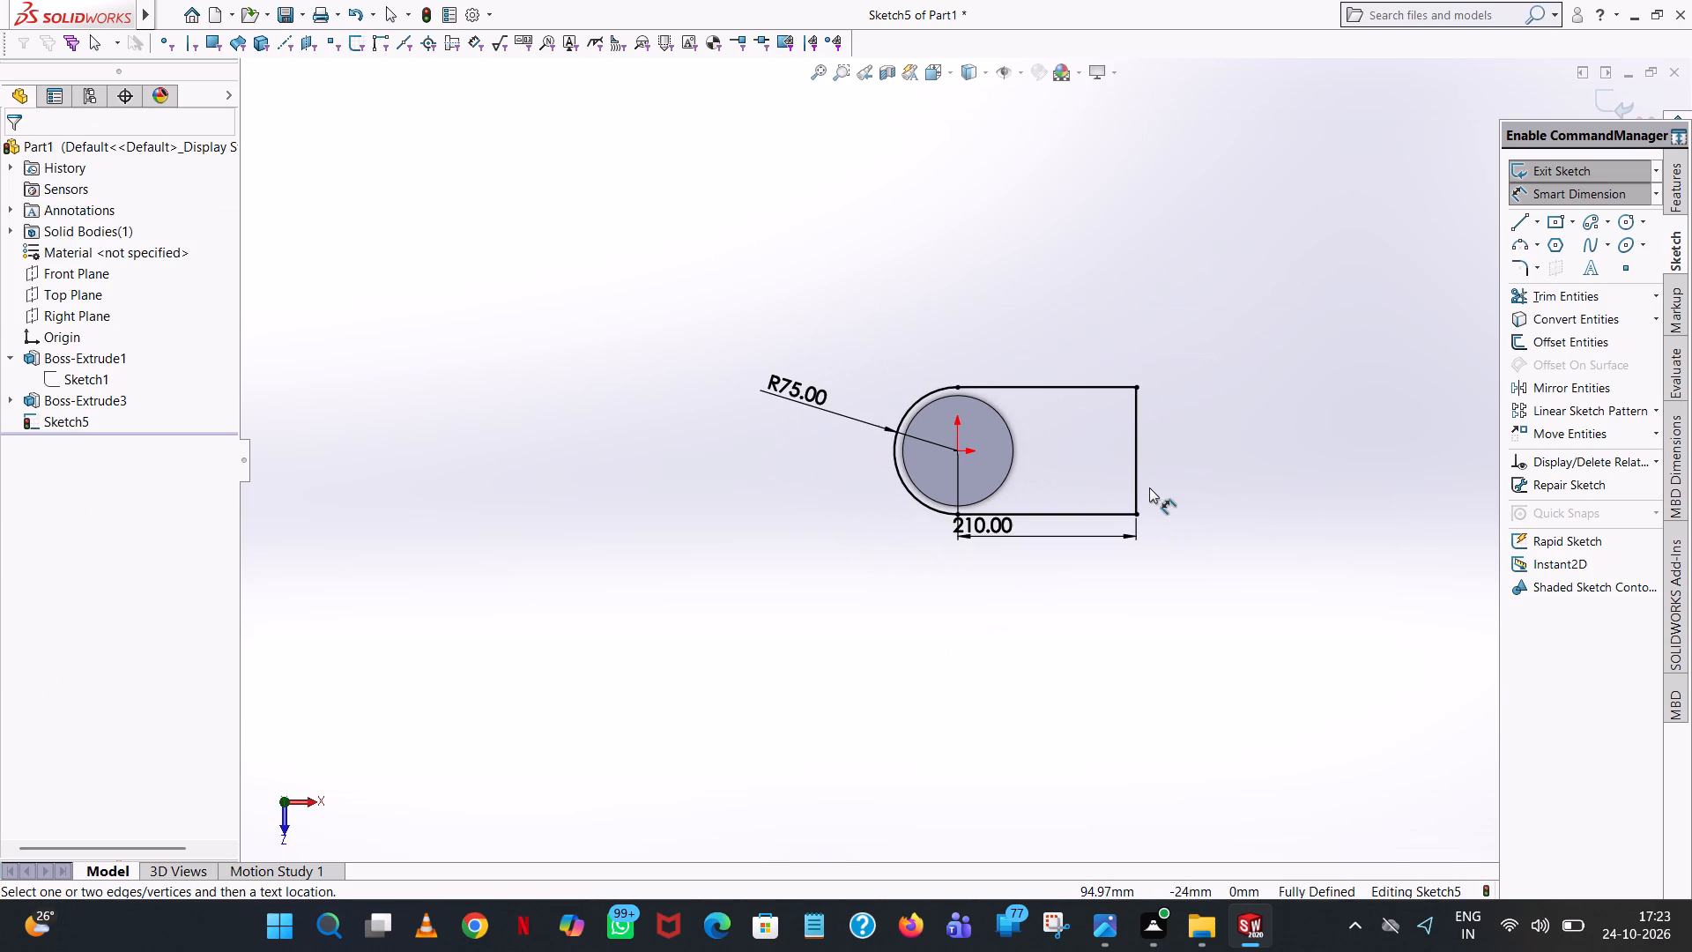
{"action": "middle_click_drag", "start_coordinate": [1120, 567], "coordinate": [1161, 187]}
{"action": "scroll", "coordinate": [1116, 544], "scroll_direction": "up", "scroll_amount": 1}
{"action": "scroll", "coordinate": [1159, 201], "scroll_direction": "up", "scroll_amount": 1}
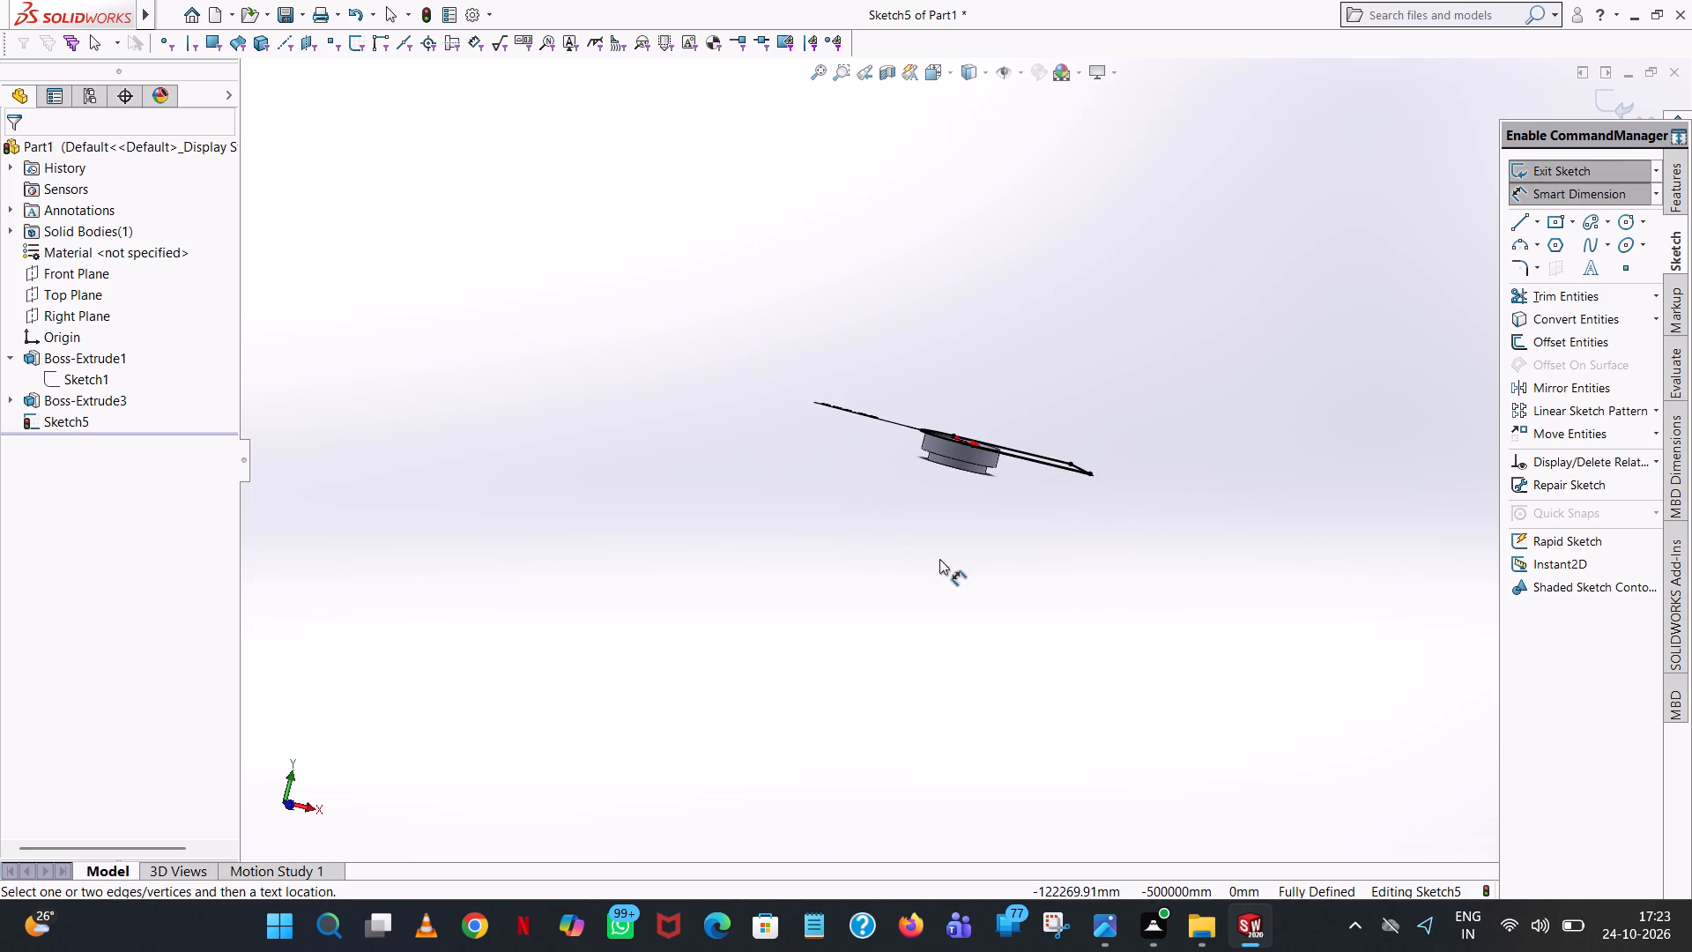
{"action": "scroll", "coordinate": [1008, 495], "scroll_direction": "down", "scroll_amount": 1}
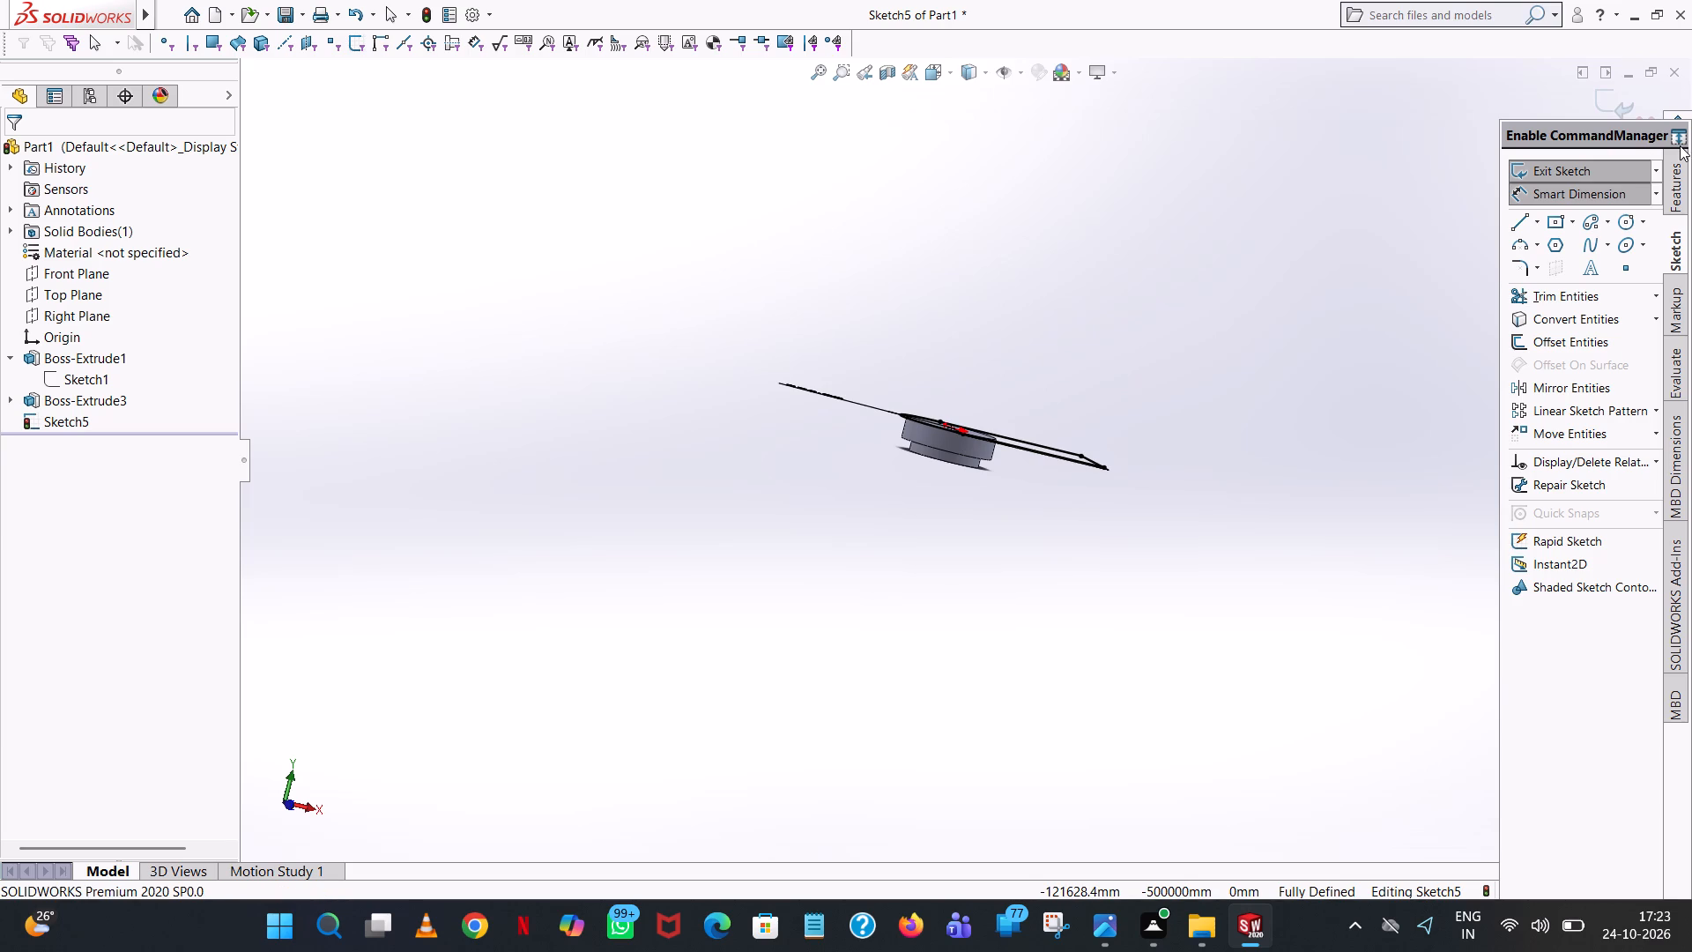
{"action": "left_click", "coordinate": [1670, 167]}
{"action": "left_click", "coordinate": [1605, 167]}
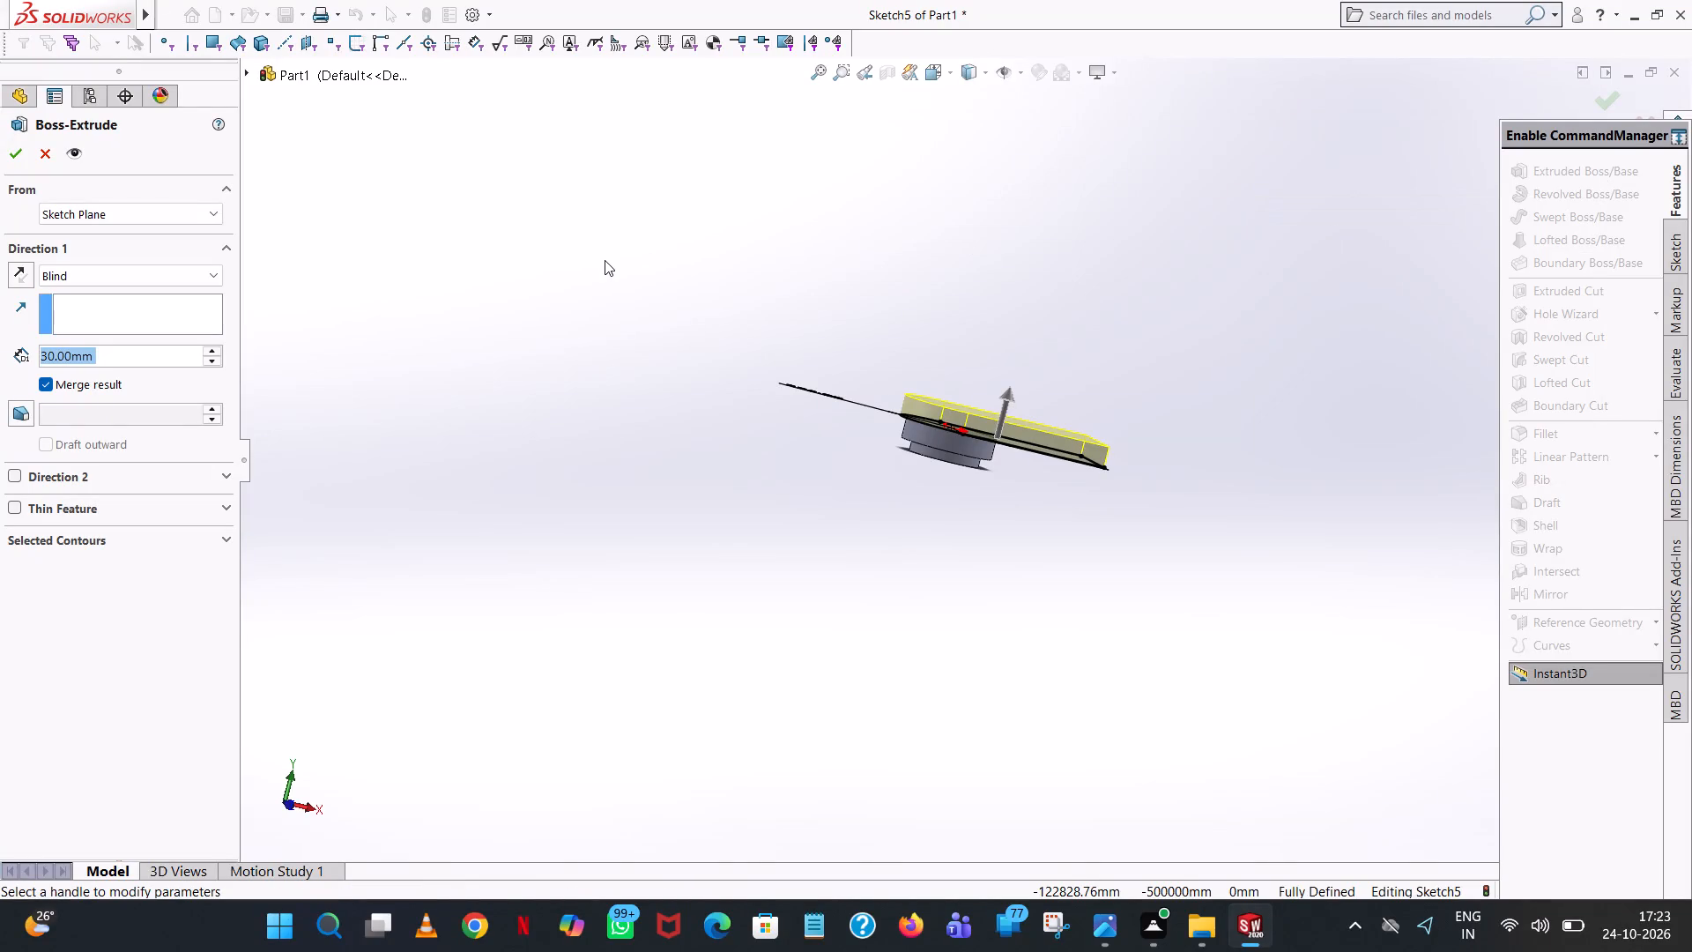
{"action": "key", "text": "2"}
{"action": "type", "text": "13"}
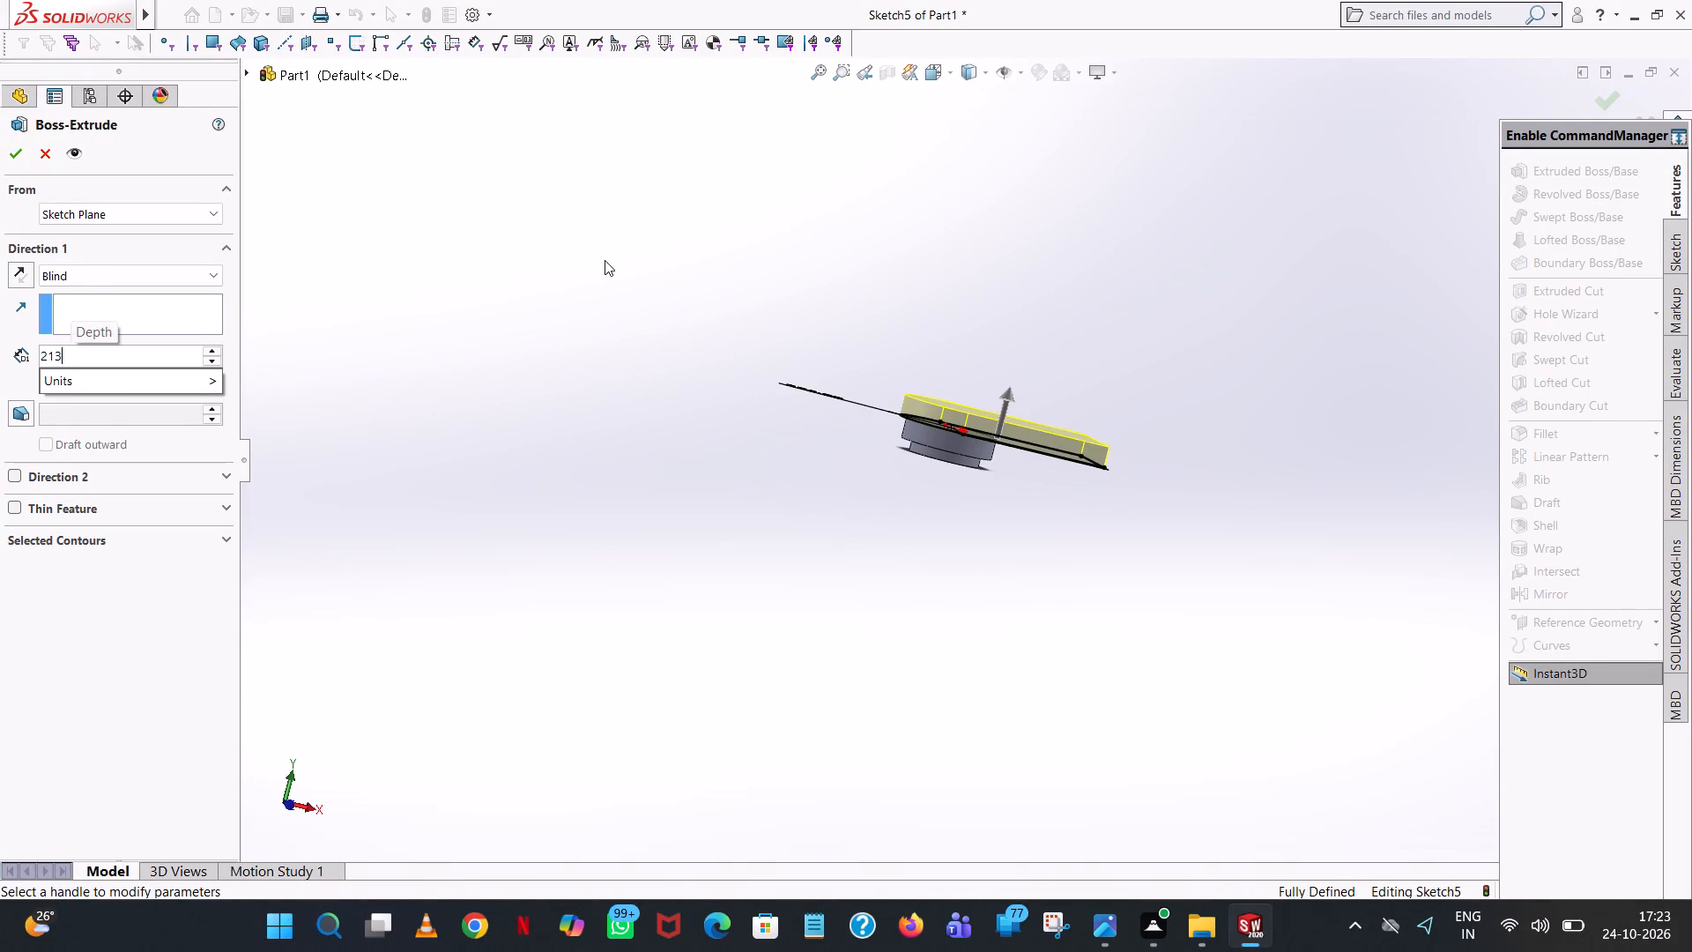
{"action": "key", "text": "minus"}
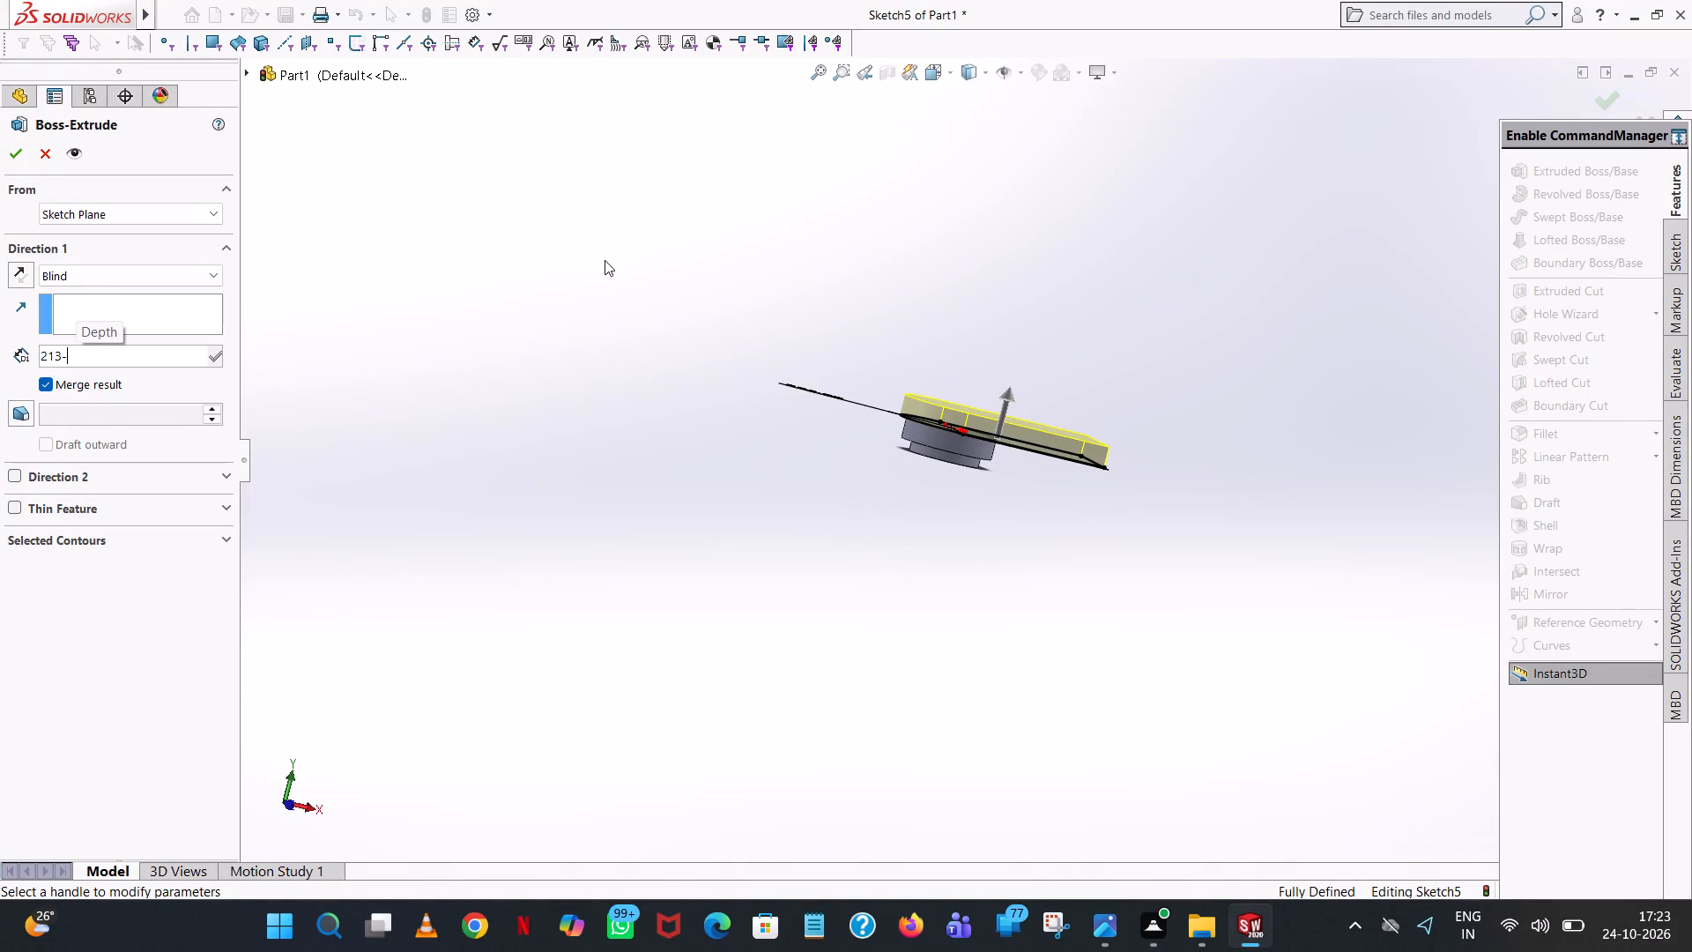
{"action": "type", "text": "45"}
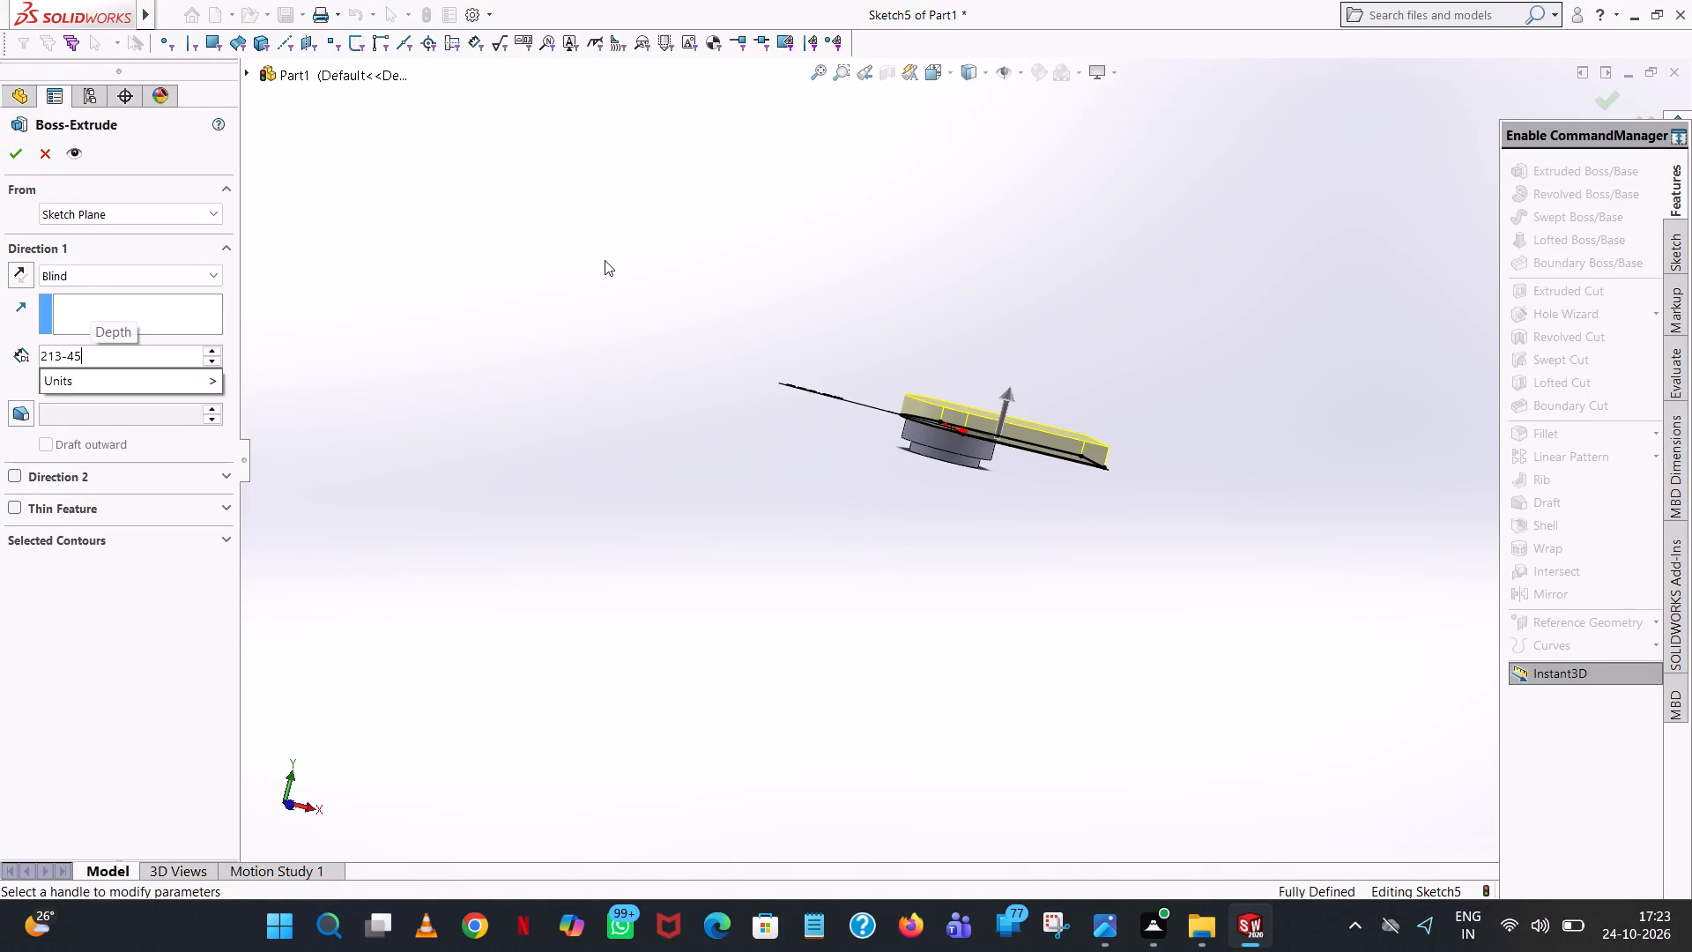
{"action": "key", "text": "Return"}
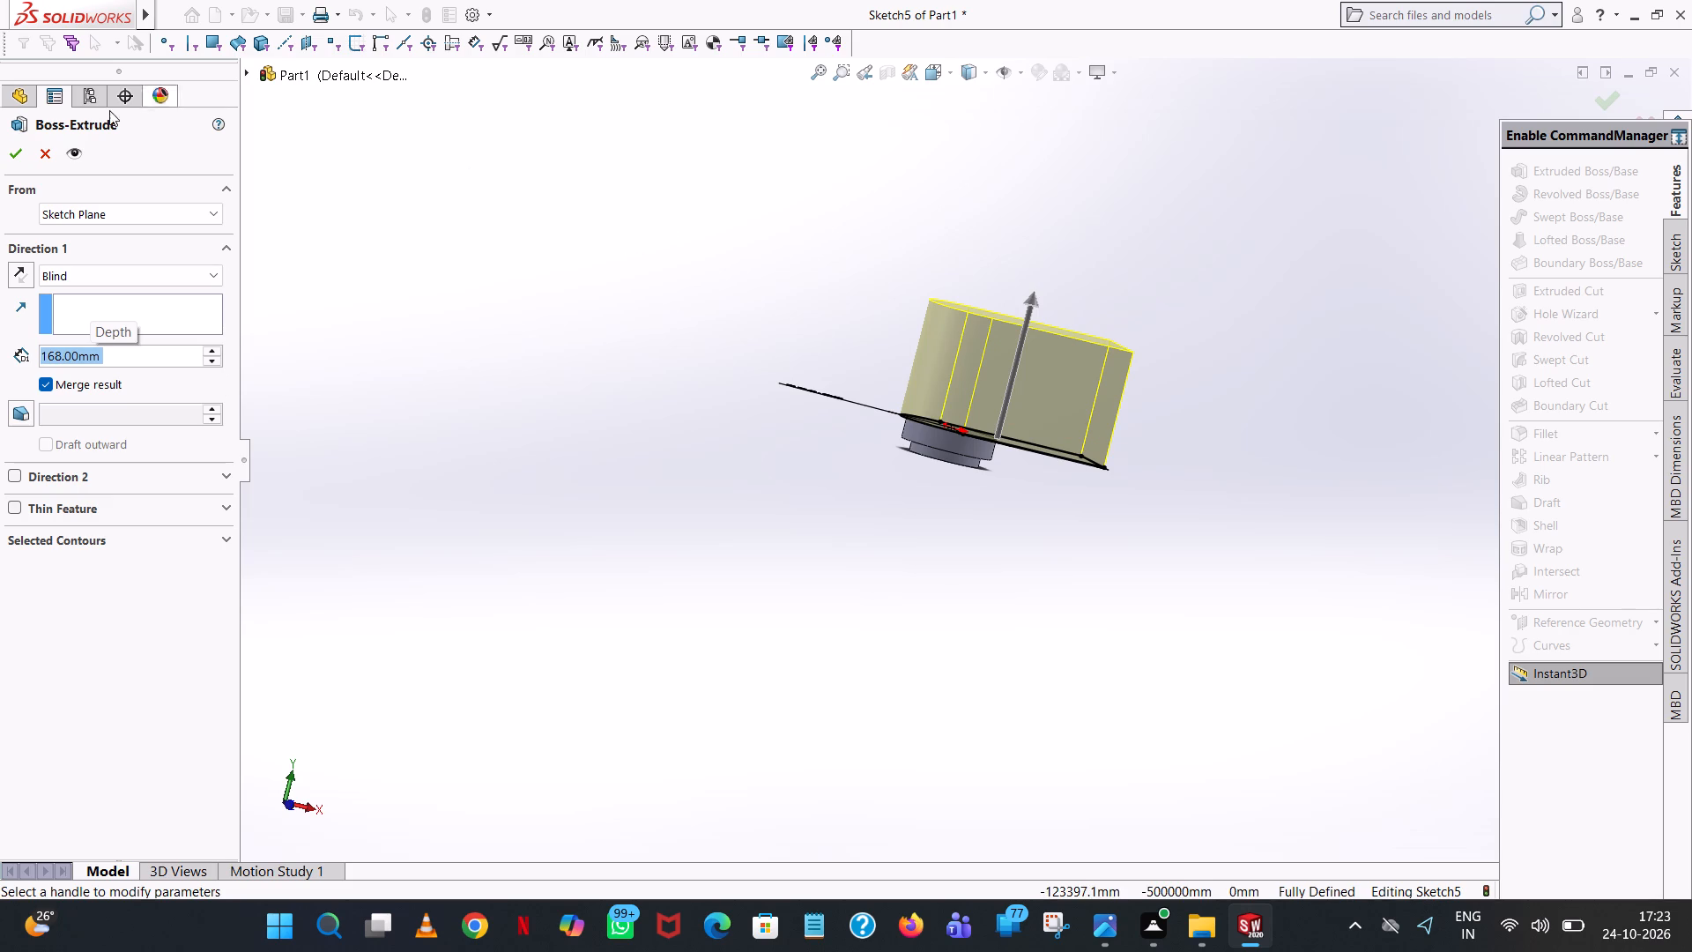
{"action": "left_click", "coordinate": [19, 148]}
{"action": "left_click", "coordinate": [1159, 219]}
Start an Extruded Cut sketch on the top face of the round-ended block and view it from above.
{"action": "middle_click_drag", "start_coordinate": [1154, 217], "coordinate": [1147, 242]}
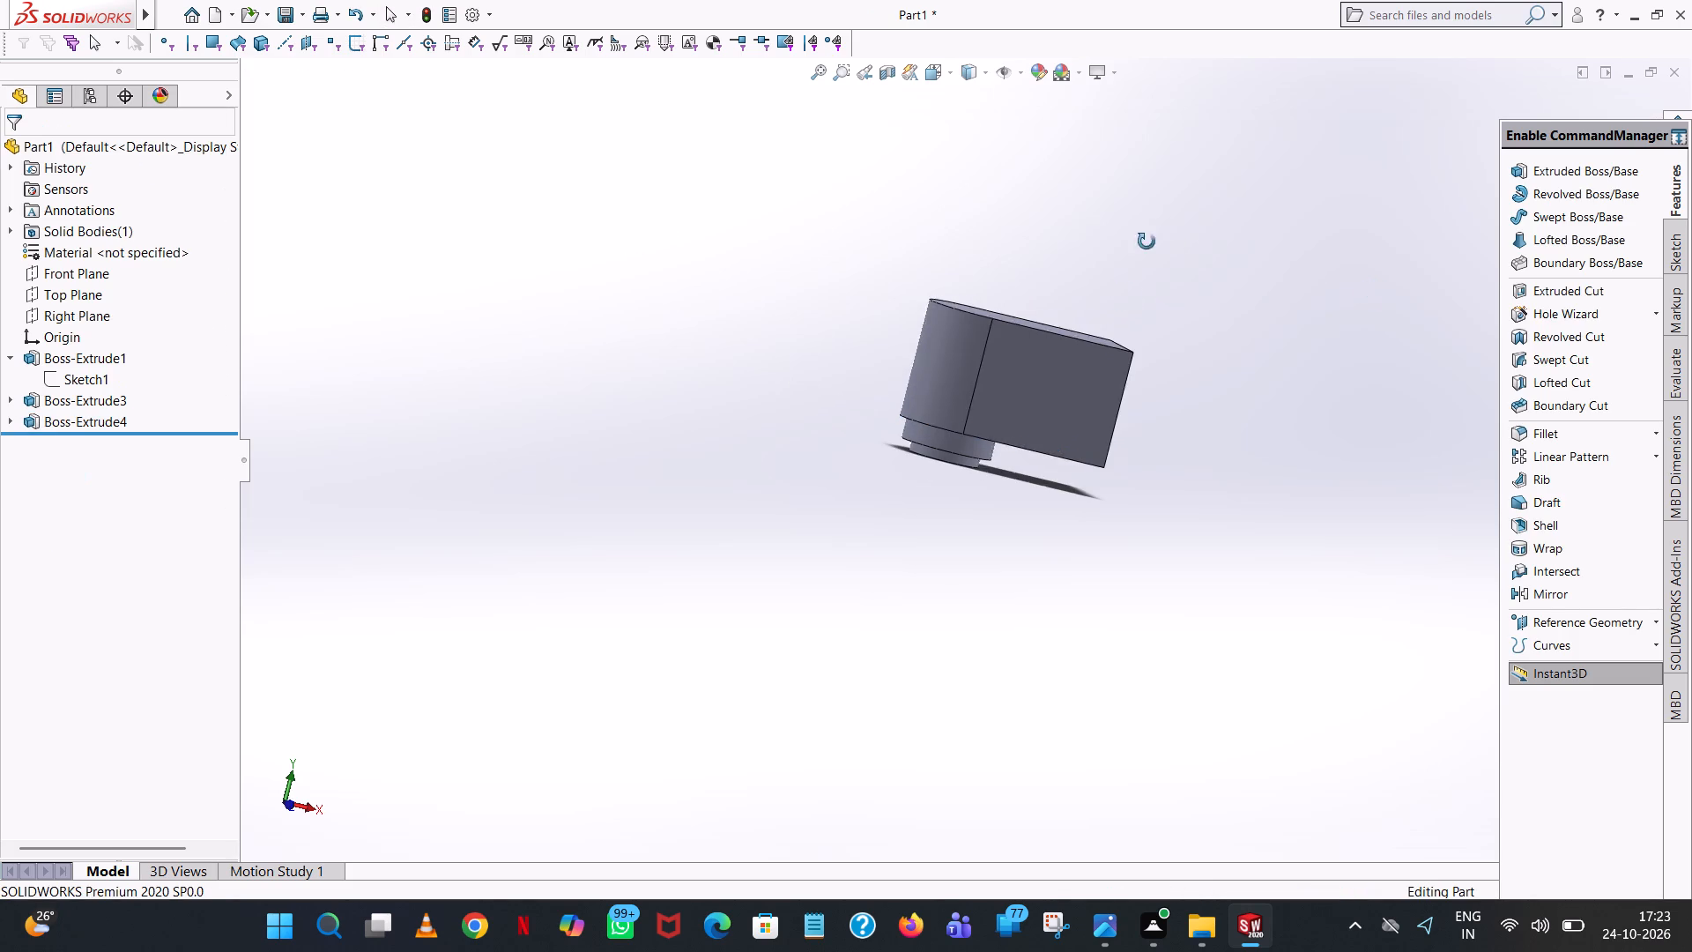
{"action": "middle_click_drag", "start_coordinate": [1147, 242], "coordinate": [1122, 209]}
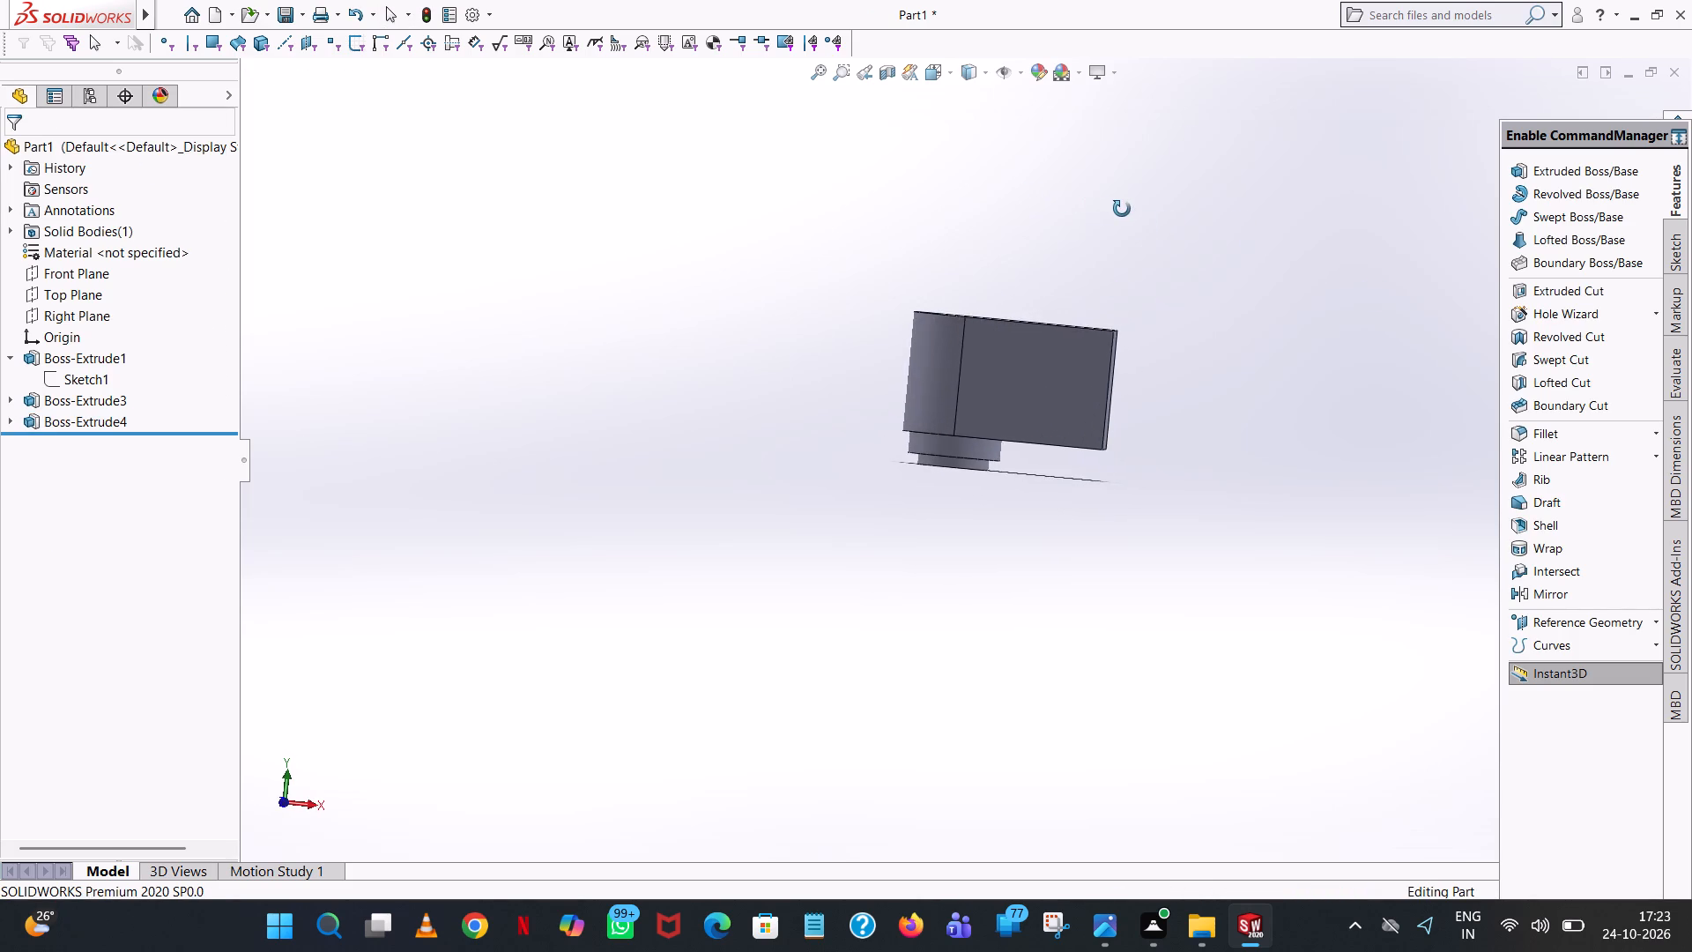
{"action": "middle_click_drag", "start_coordinate": [1122, 209], "coordinate": [1126, 212]}
{"action": "scroll", "coordinate": [1126, 212], "scroll_direction": "up", "scroll_amount": 1}
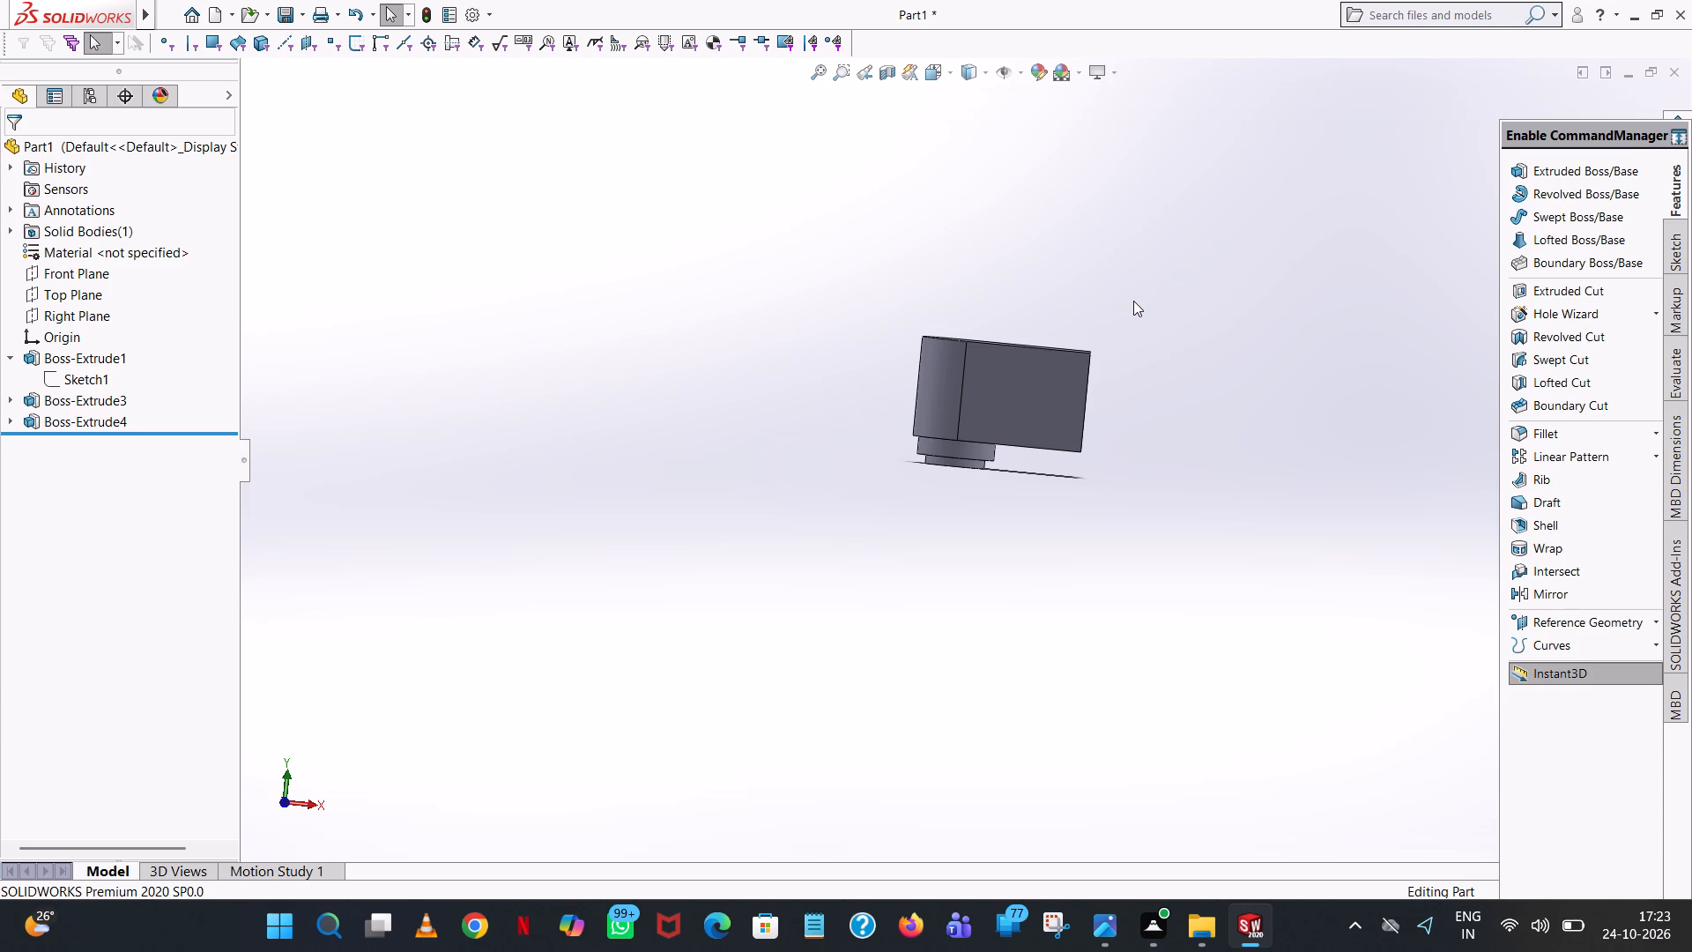
{"action": "middle_click_drag", "start_coordinate": [1011, 309], "coordinate": [1020, 409]}
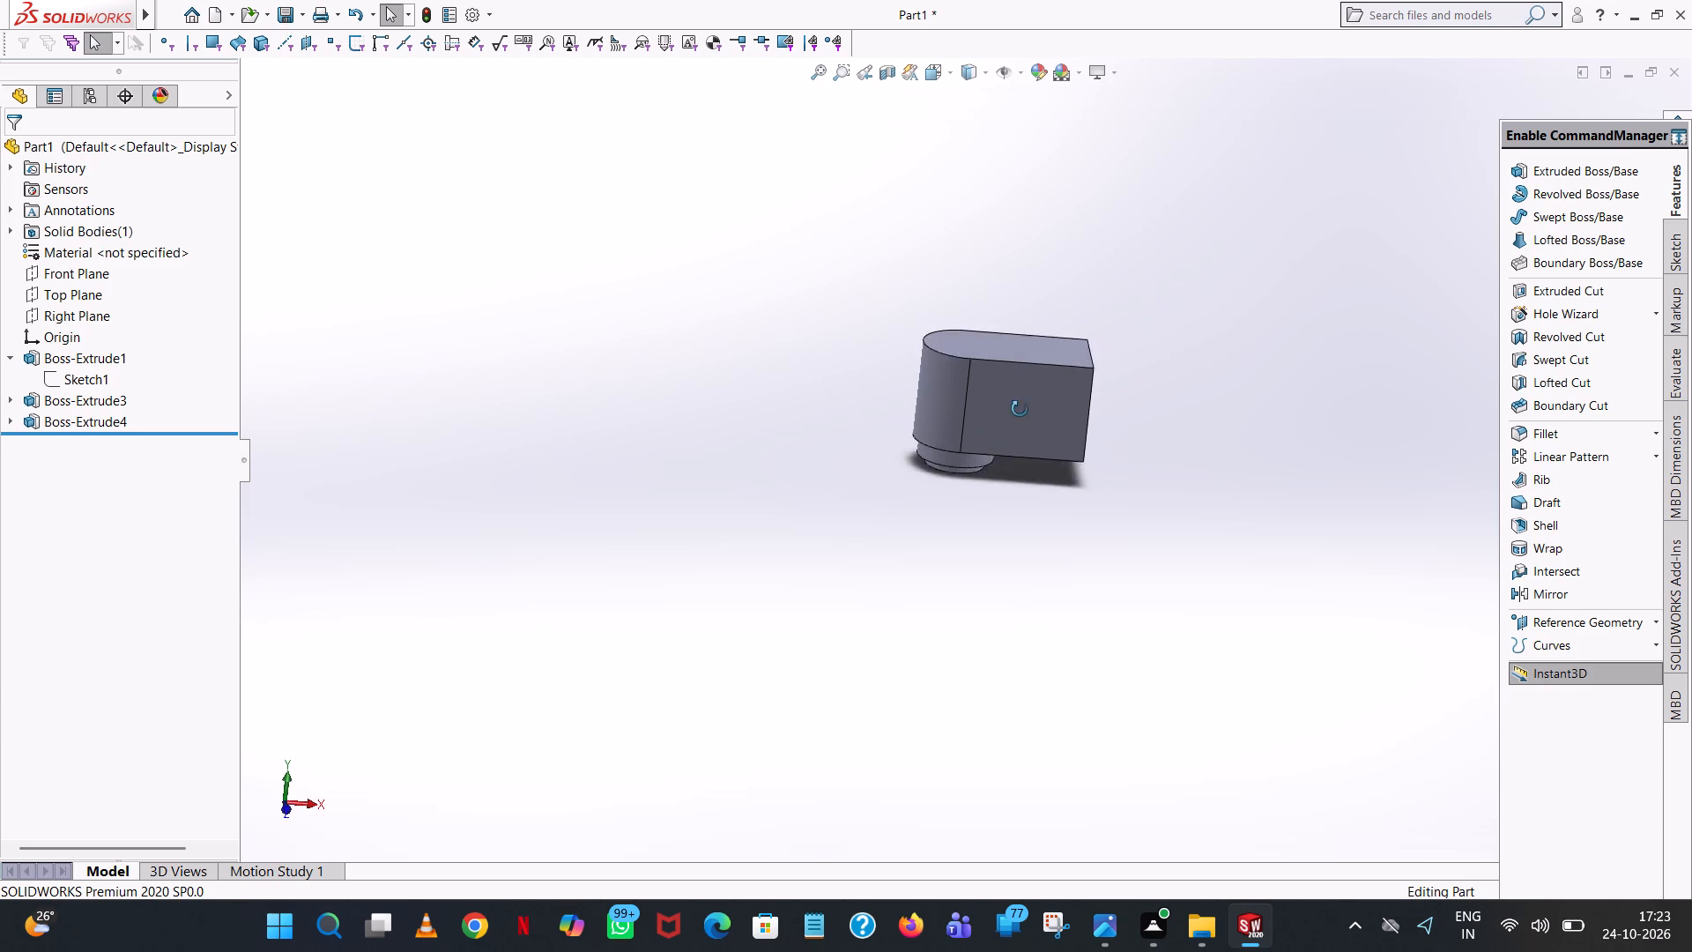
{"action": "middle_click_drag", "start_coordinate": [1020, 409], "coordinate": [1041, 418]}
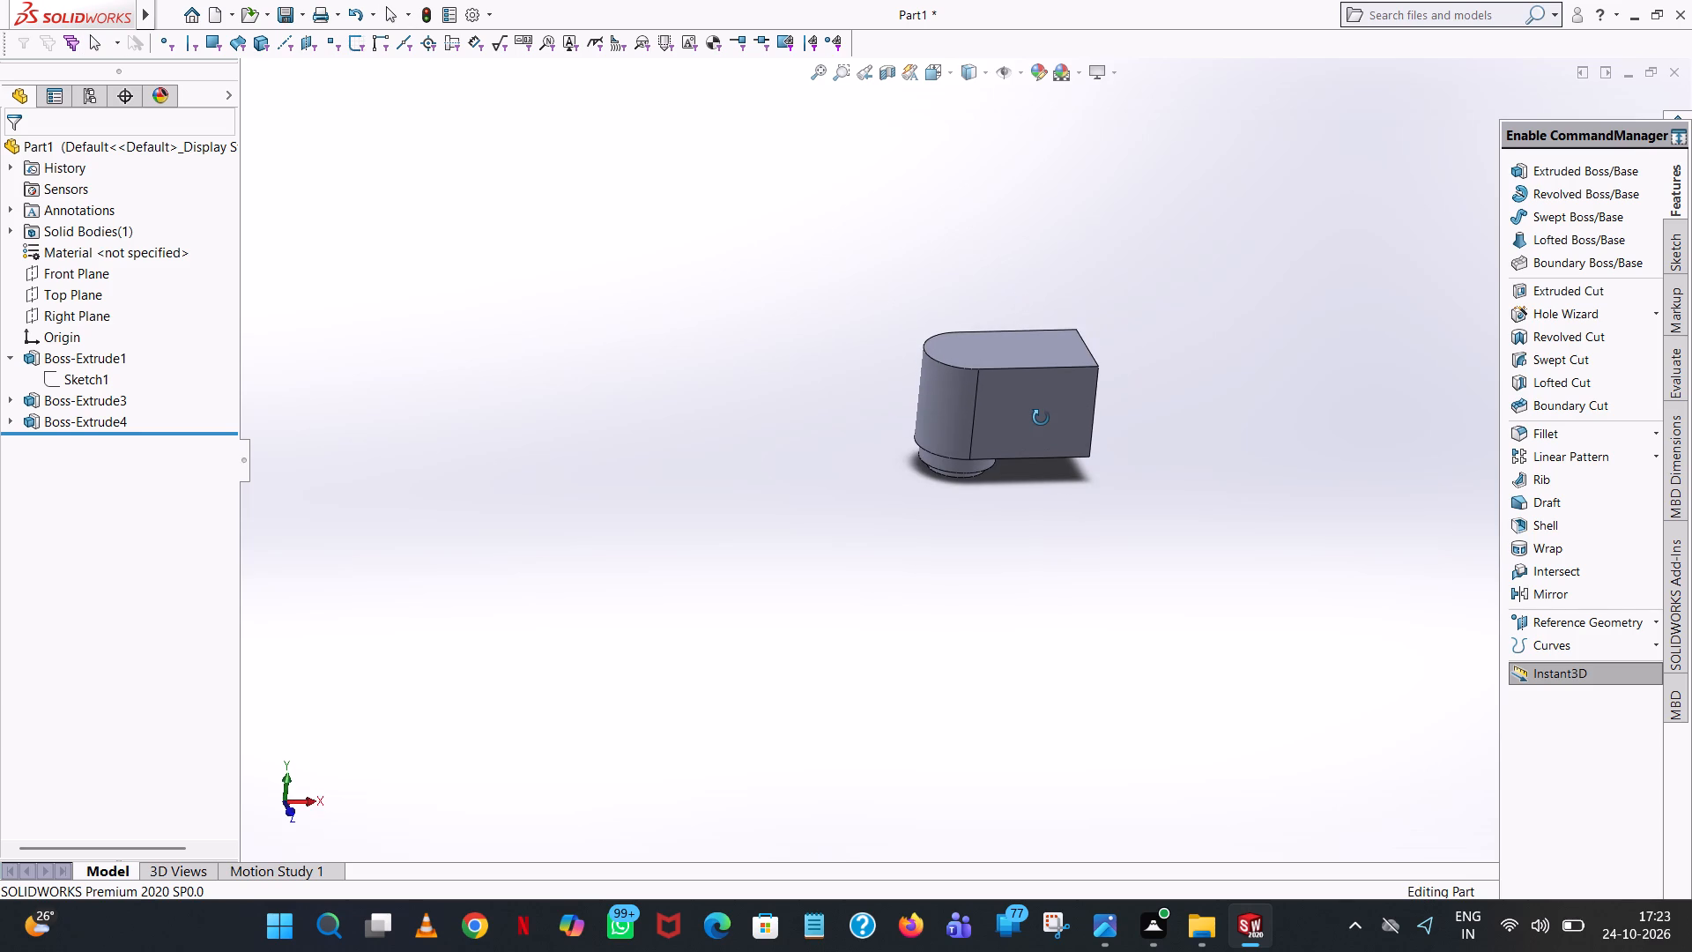
{"action": "middle_click_drag", "start_coordinate": [1041, 418], "coordinate": [1043, 420]}
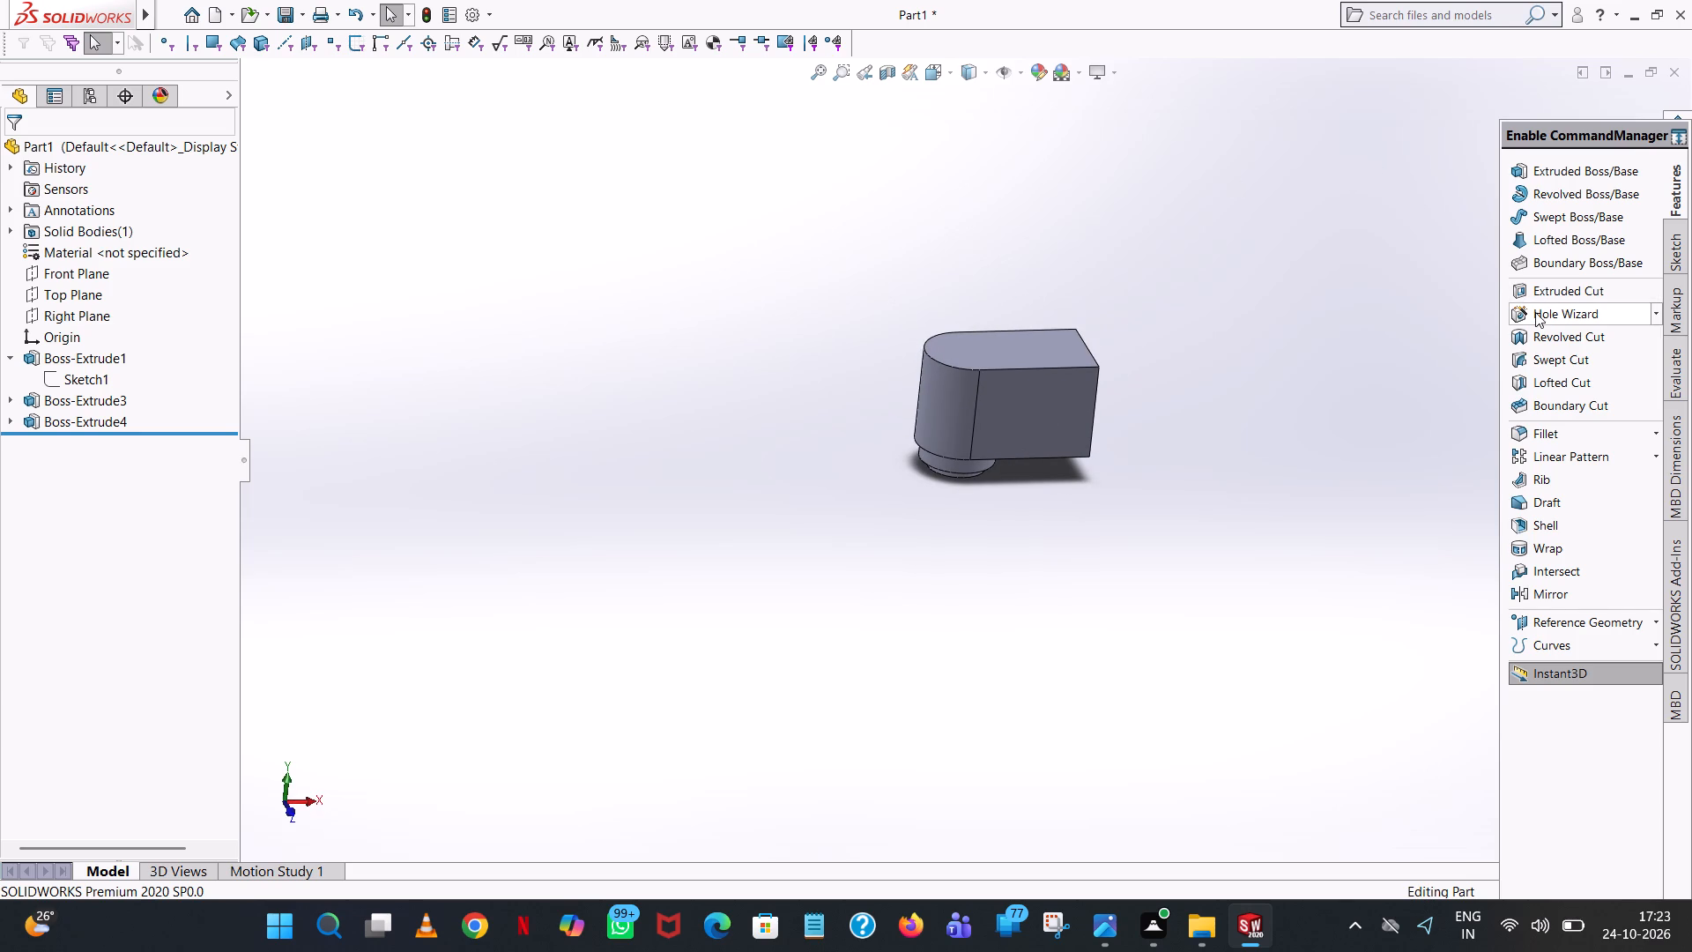
{"action": "left_click", "coordinate": [1559, 289]}
{"action": "left_click", "coordinate": [980, 350]}
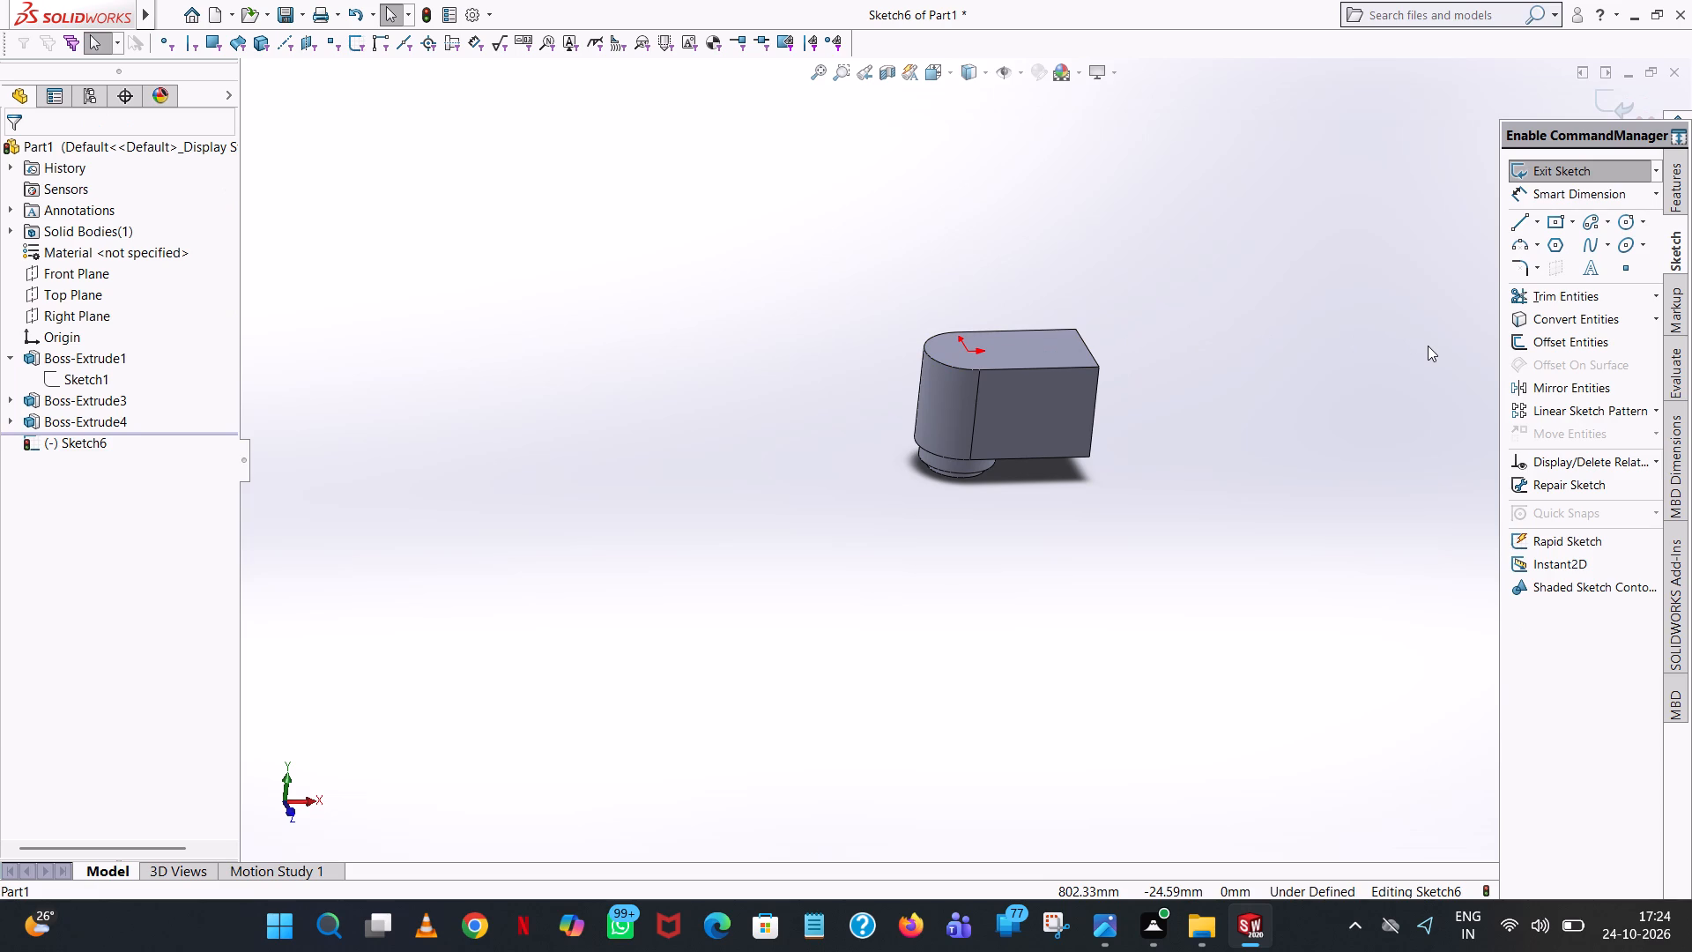
{"action": "left_click", "coordinate": [951, 81]}
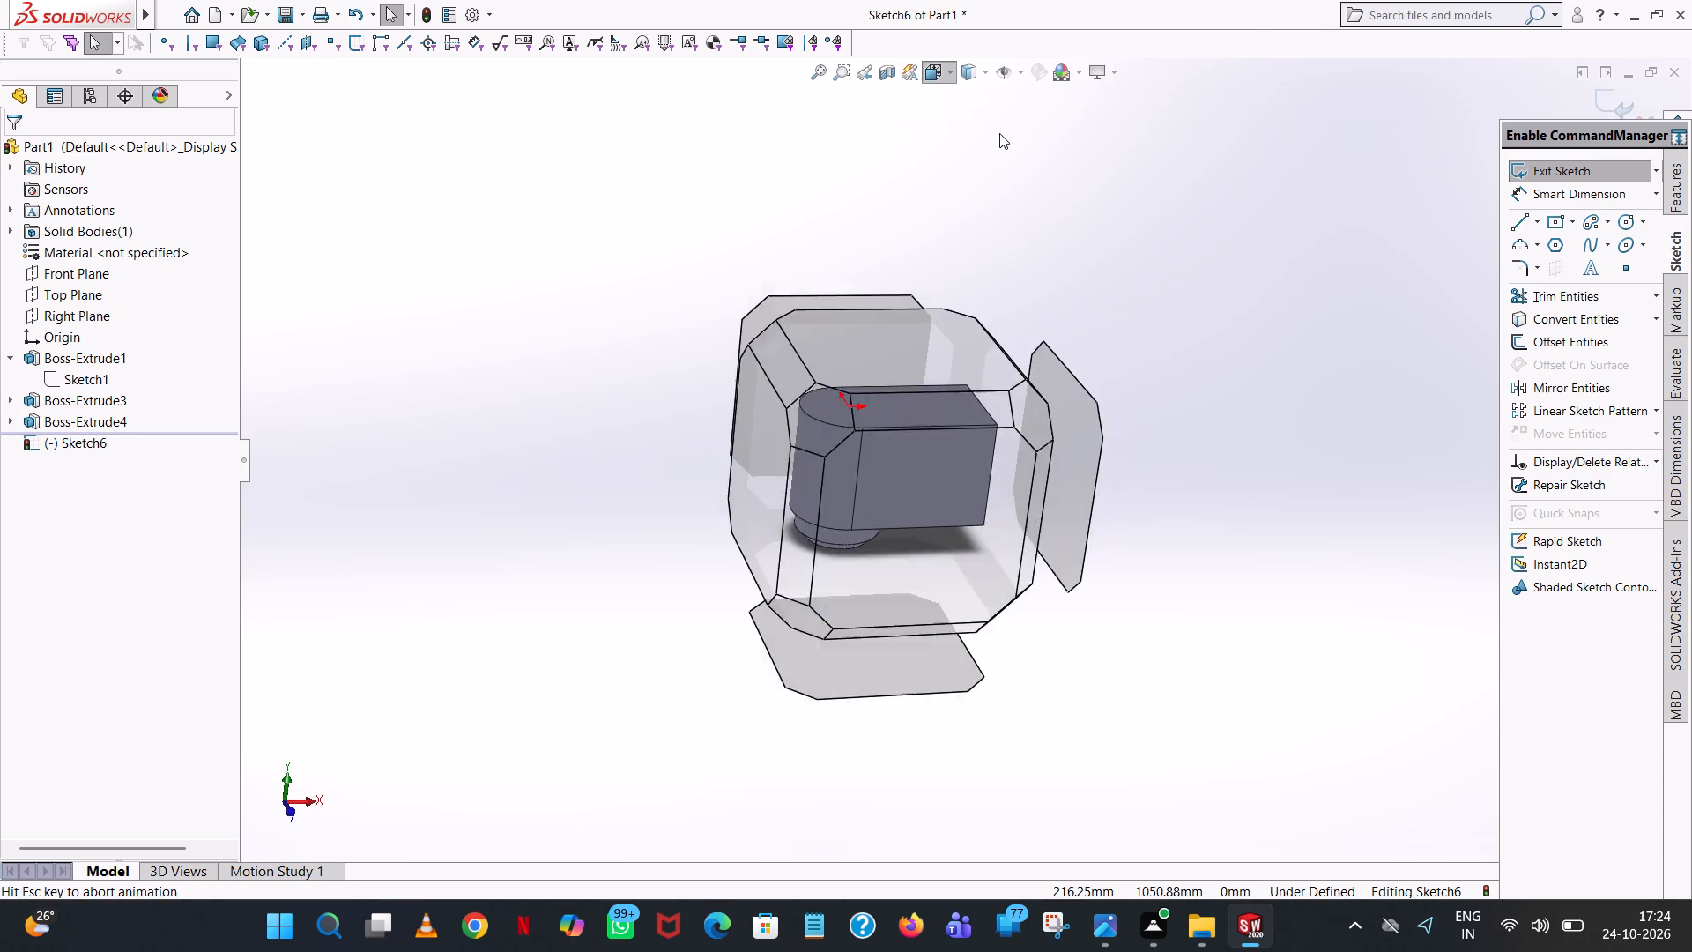
{"action": "left_click", "coordinate": [1035, 172]}
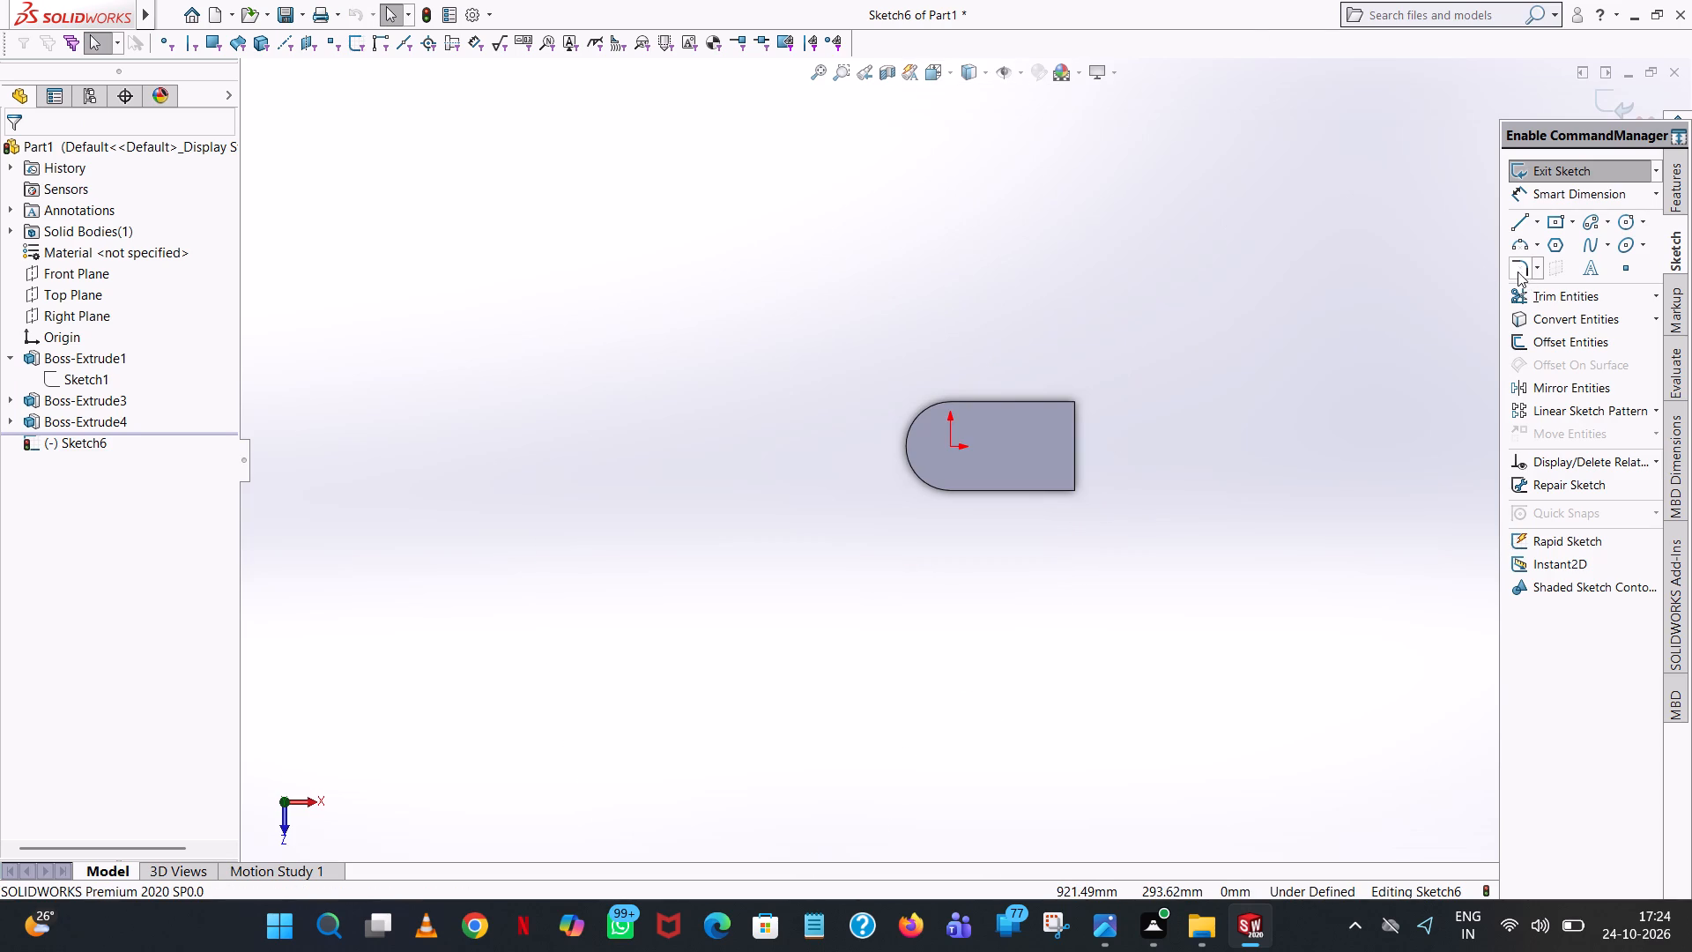
Draw a horizontal line 60 mm long from the origin towards the block's straight end.
{"action": "left_click", "coordinate": [1510, 222]}
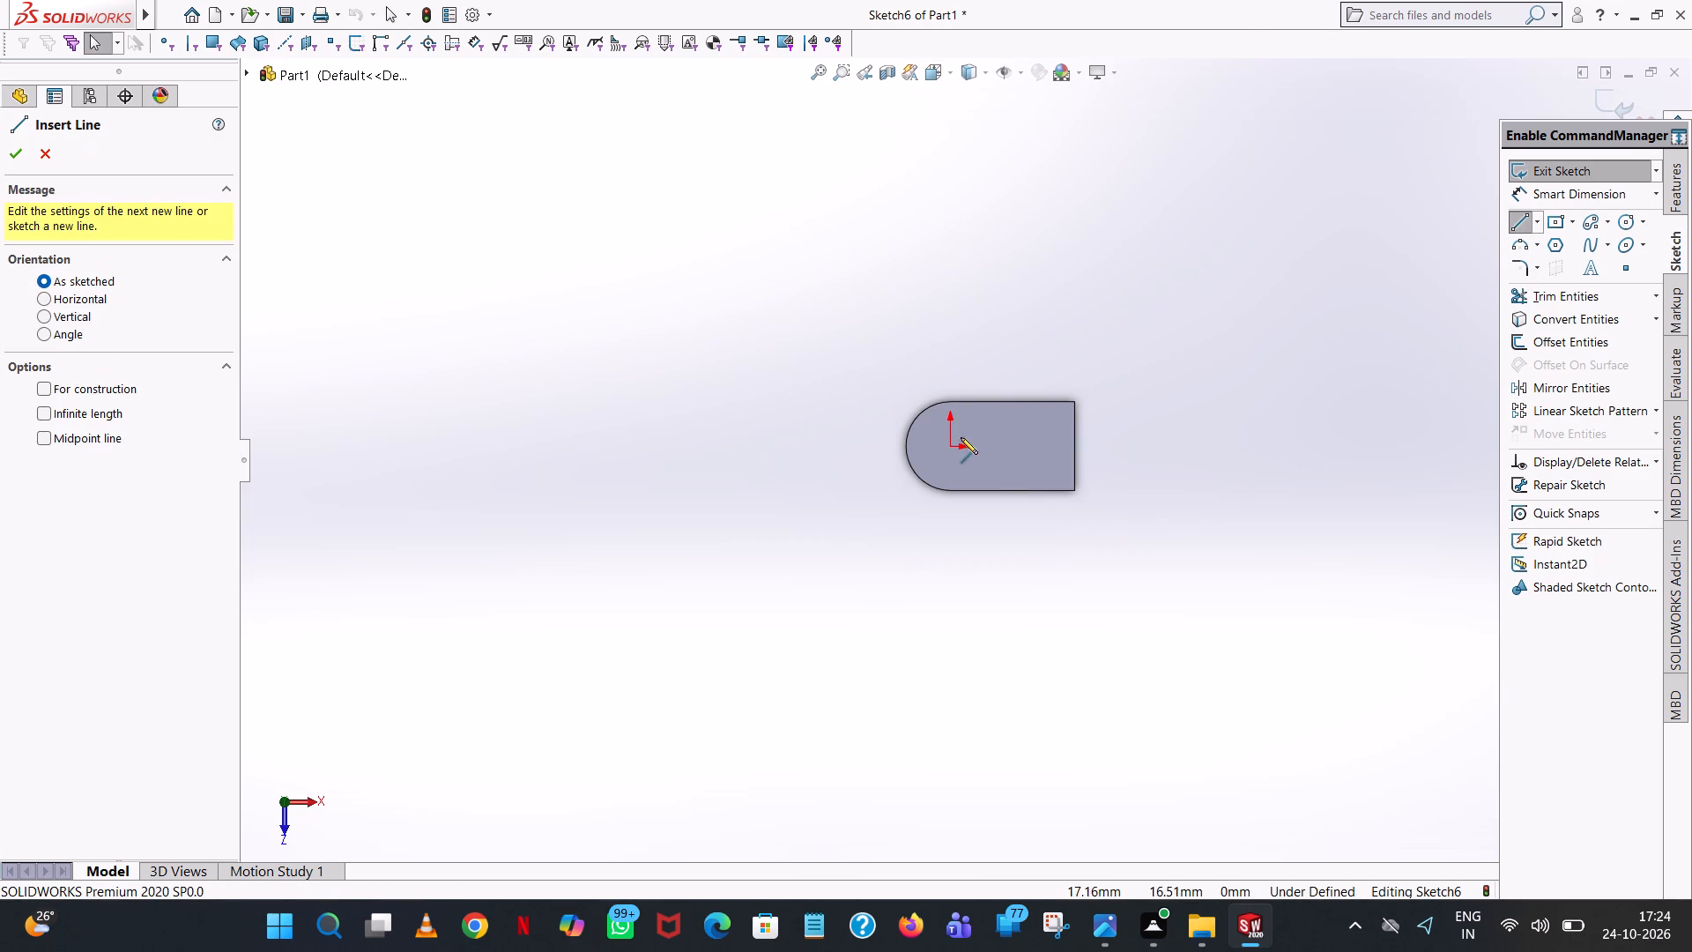
{"action": "left_click", "coordinate": [950, 449]}
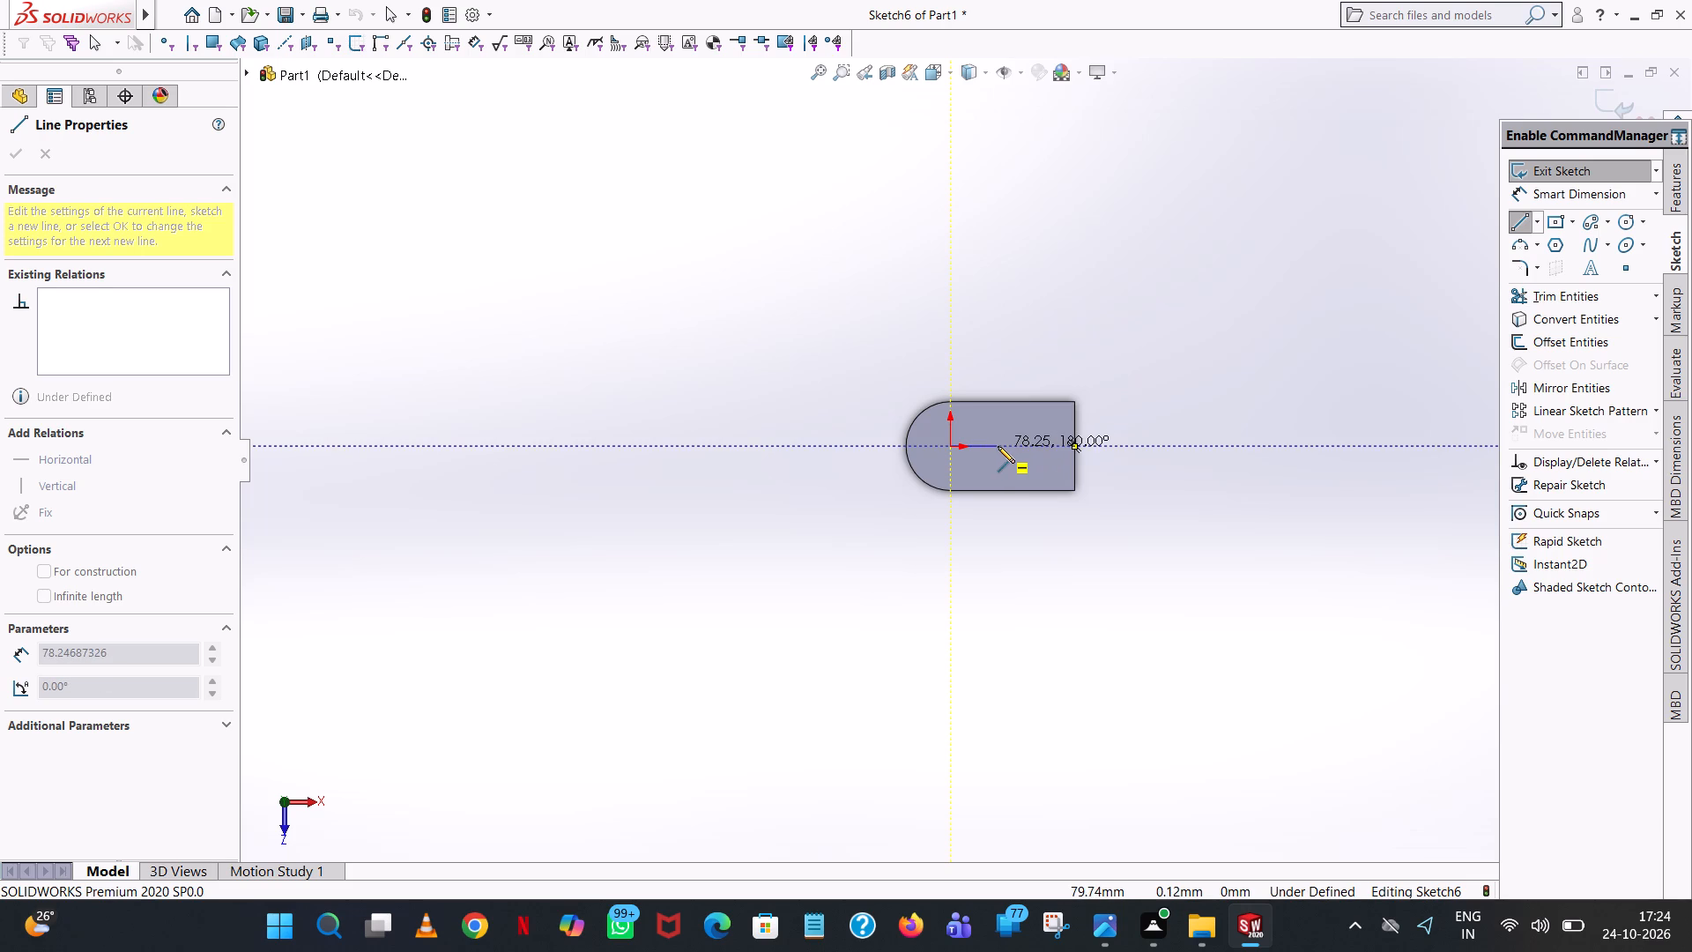
{"action": "left_click", "coordinate": [998, 446]}
{"action": "type", "text": "60"}
{"action": "key", "text": "Return"}
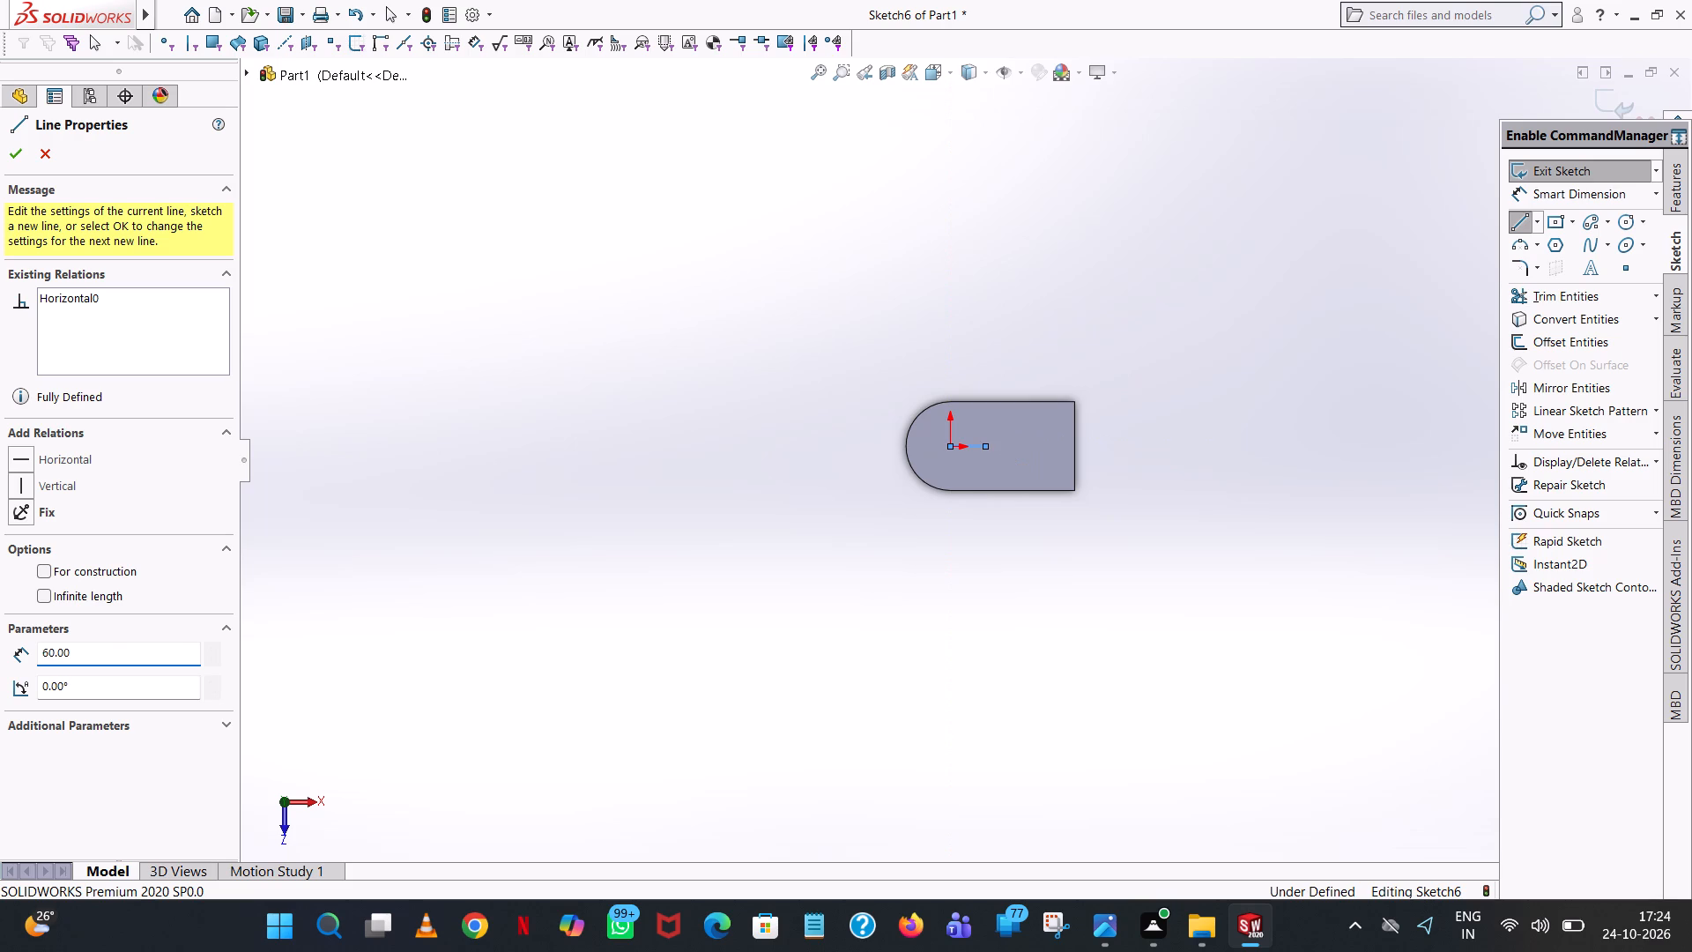
{"action": "right_click", "coordinate": [998, 446]}
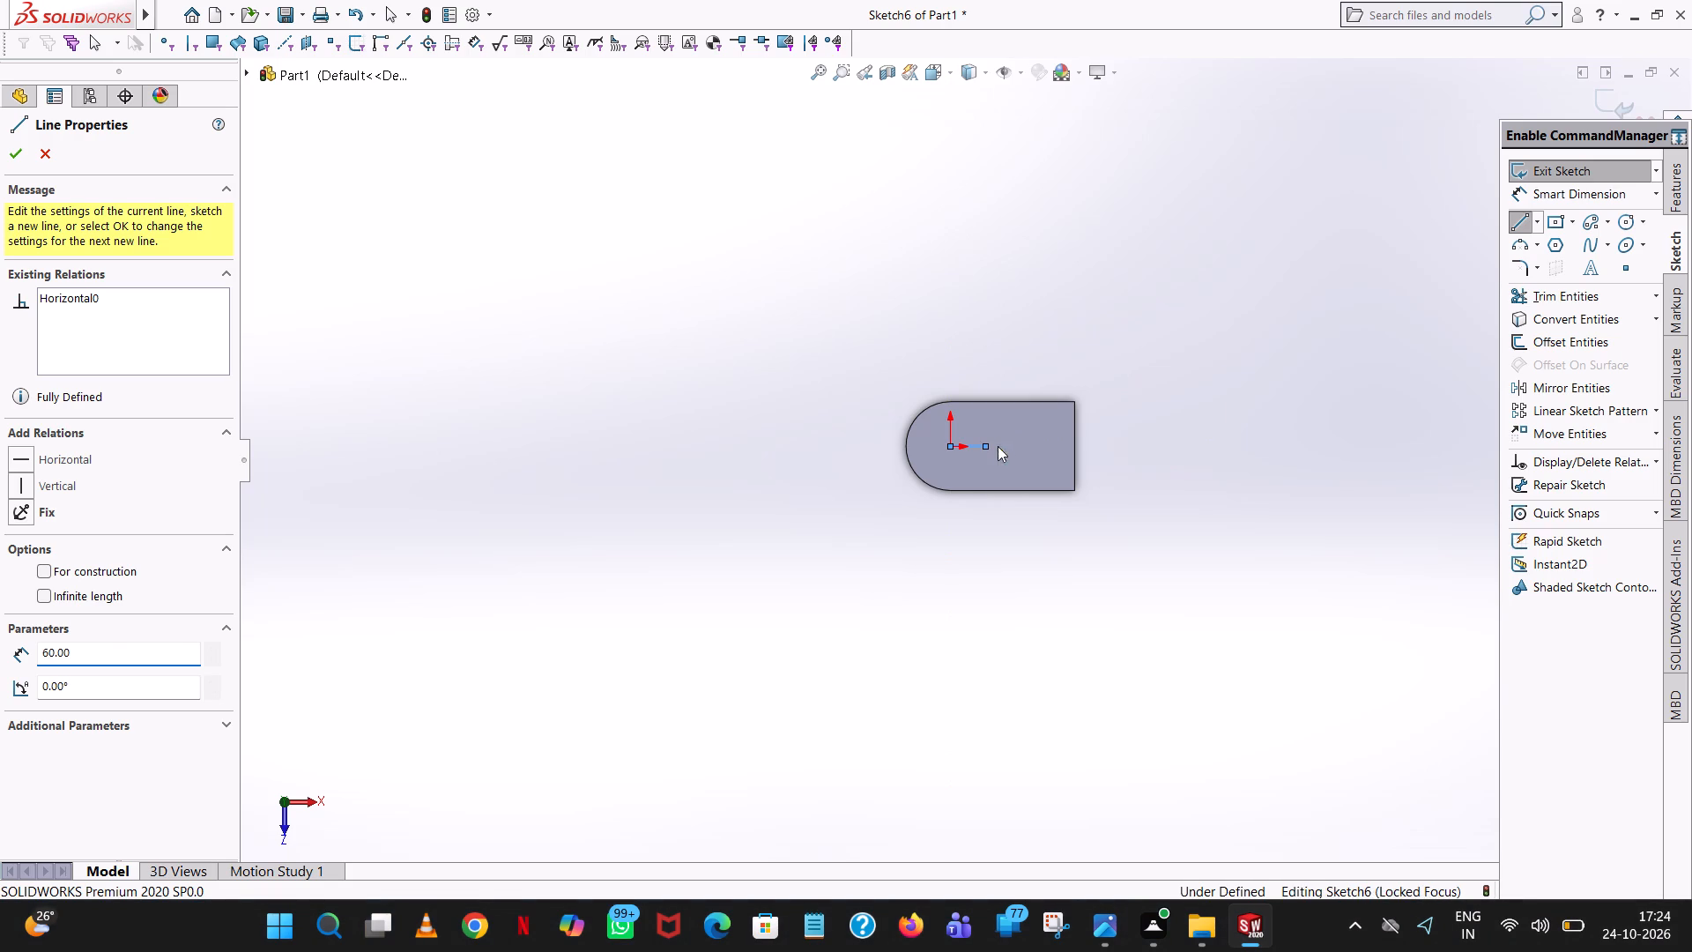
{"action": "left_click", "coordinate": [1066, 456]}
Draw a circle with a 75 mm radius centred on the 60 mm line's free end, reaching the block's long edge.
{"action": "scroll", "coordinate": [1067, 456], "scroll_direction": "down", "scroll_amount": 8}
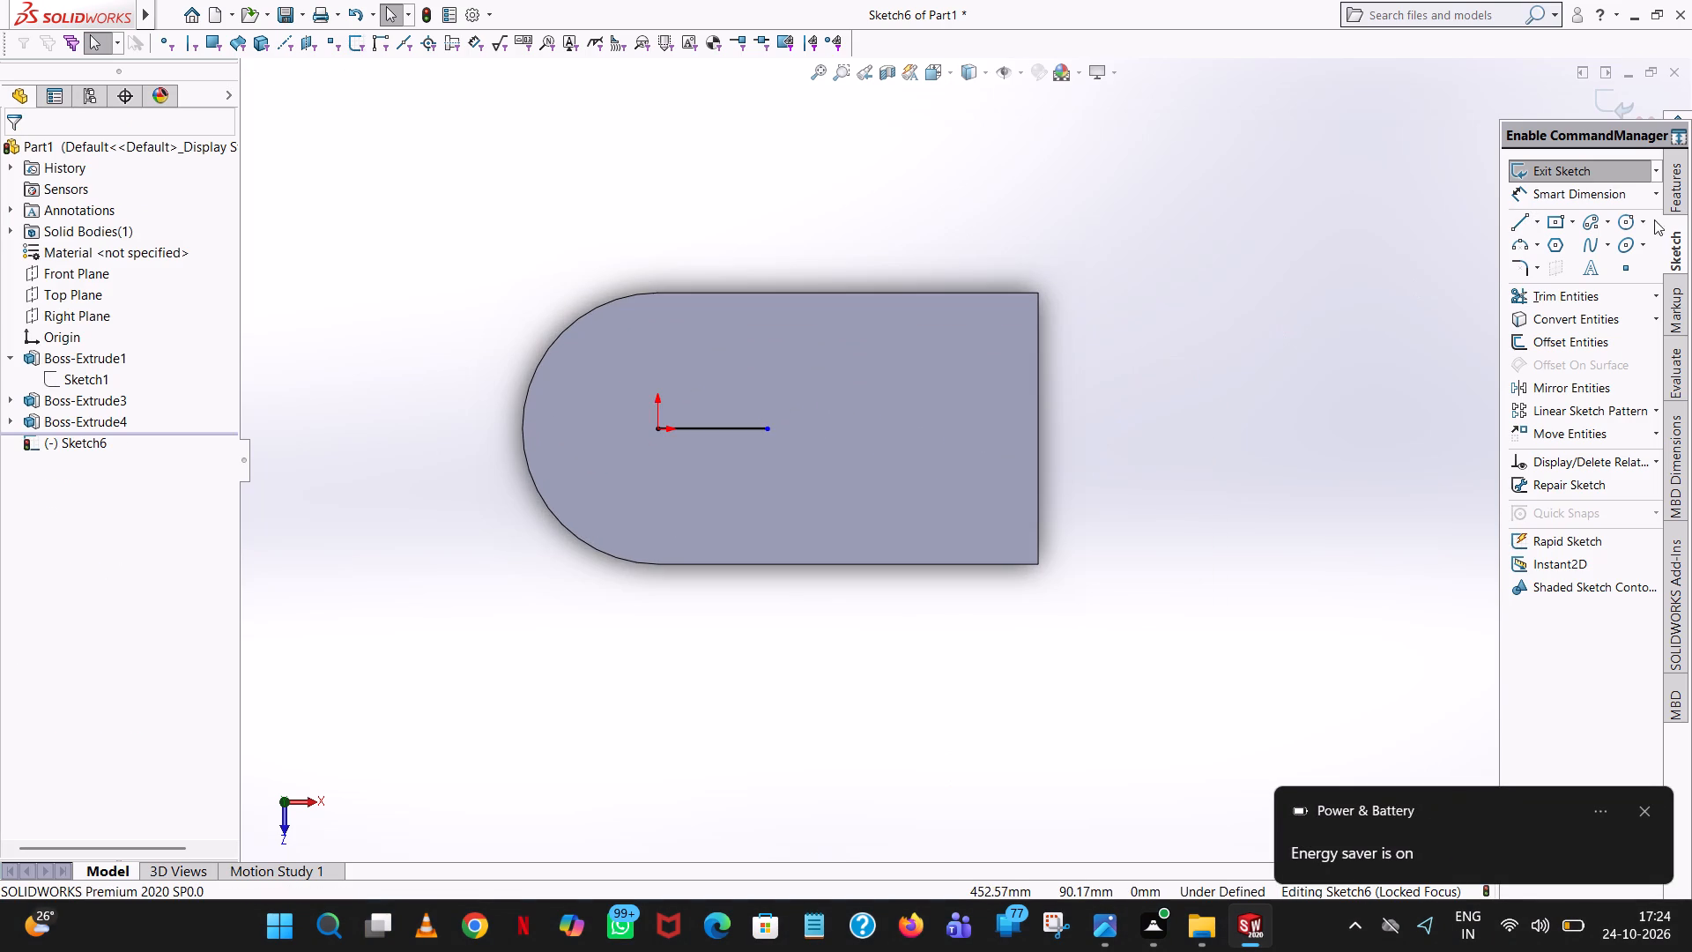
{"action": "left_click", "coordinate": [1622, 226]}
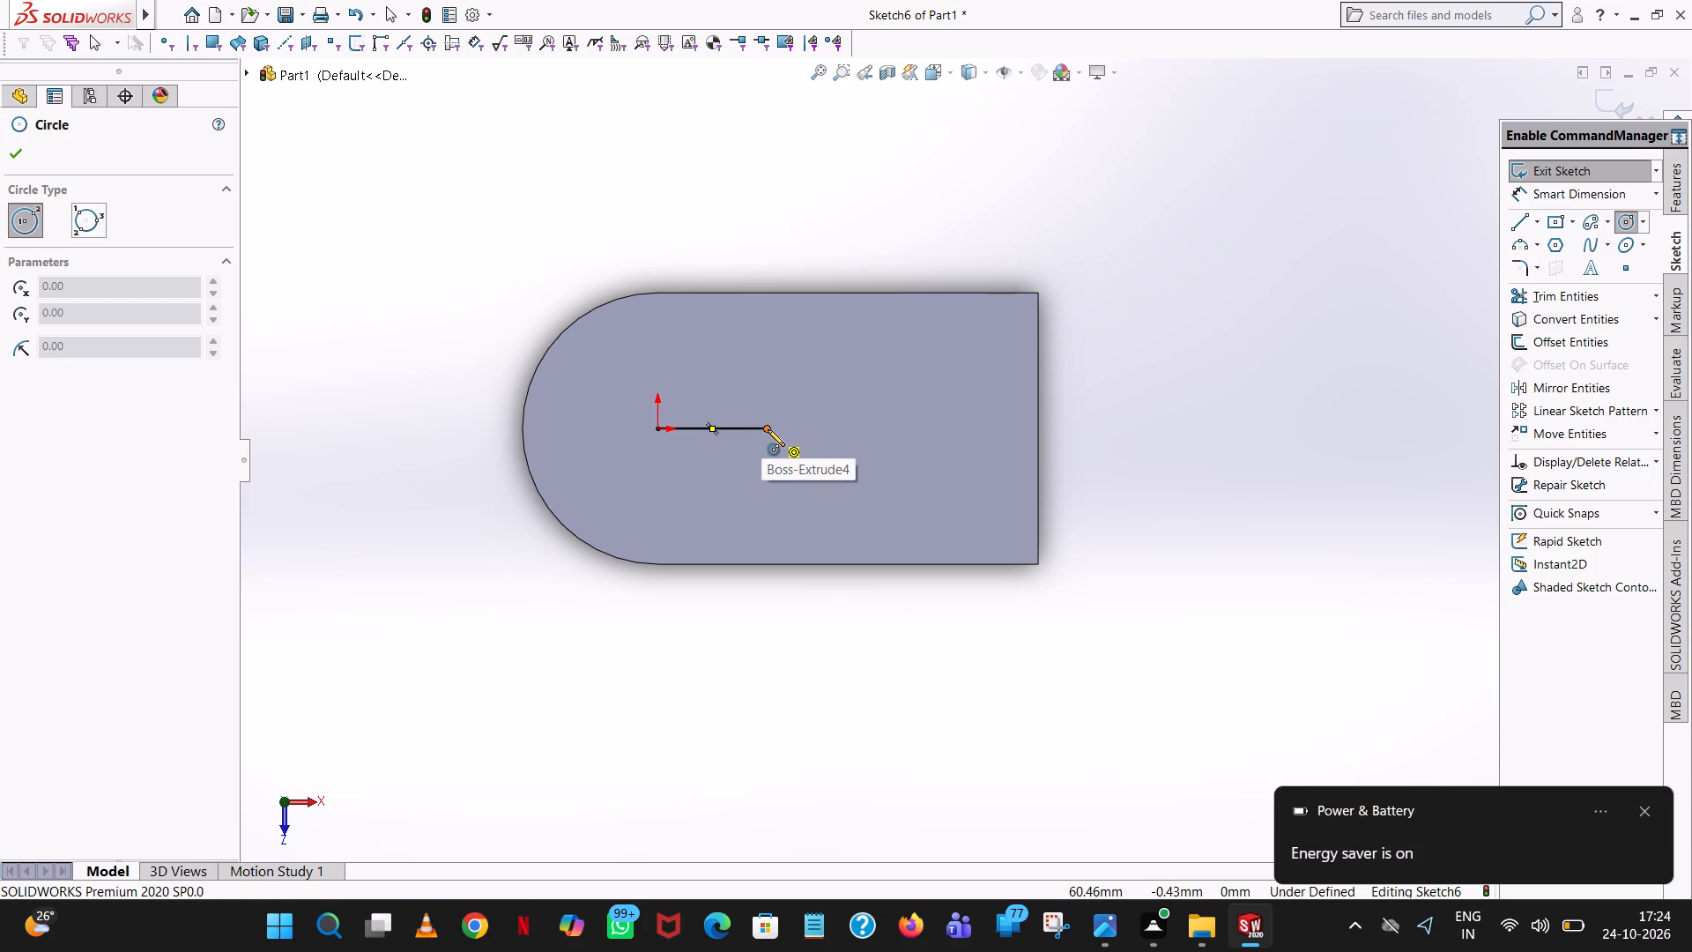
{"action": "left_click", "coordinate": [768, 429]}
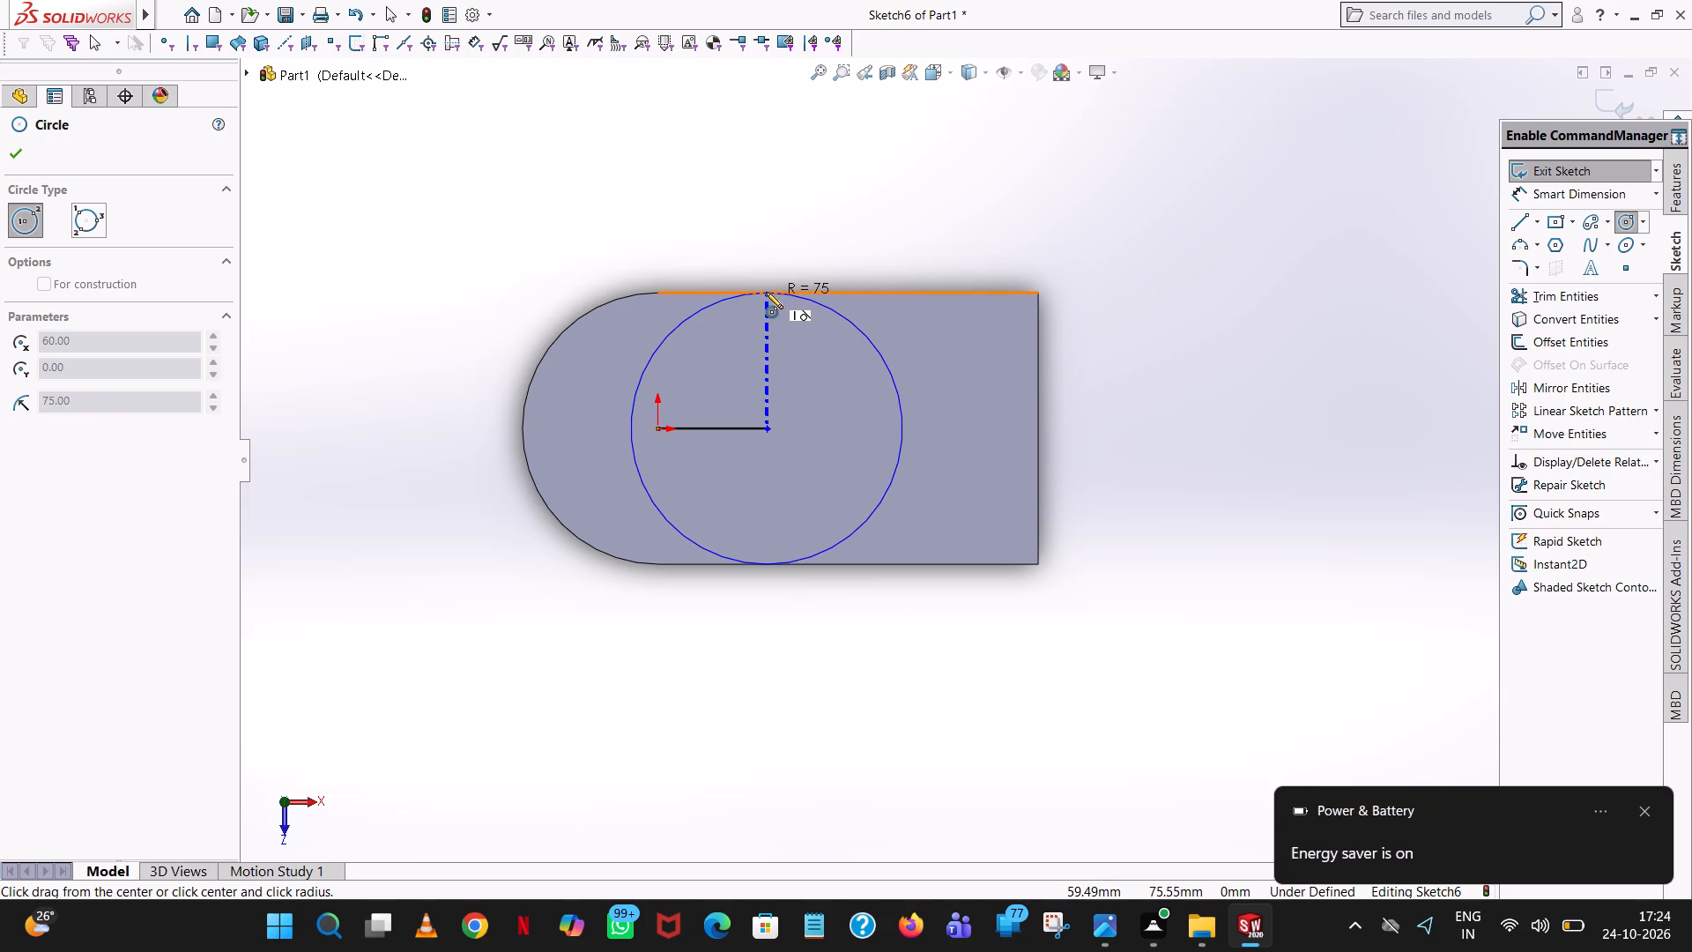
{"action": "left_click", "coordinate": [766, 292]}
{"action": "right_click", "coordinate": [766, 292]}
{"action": "left_click", "coordinate": [813, 306]}
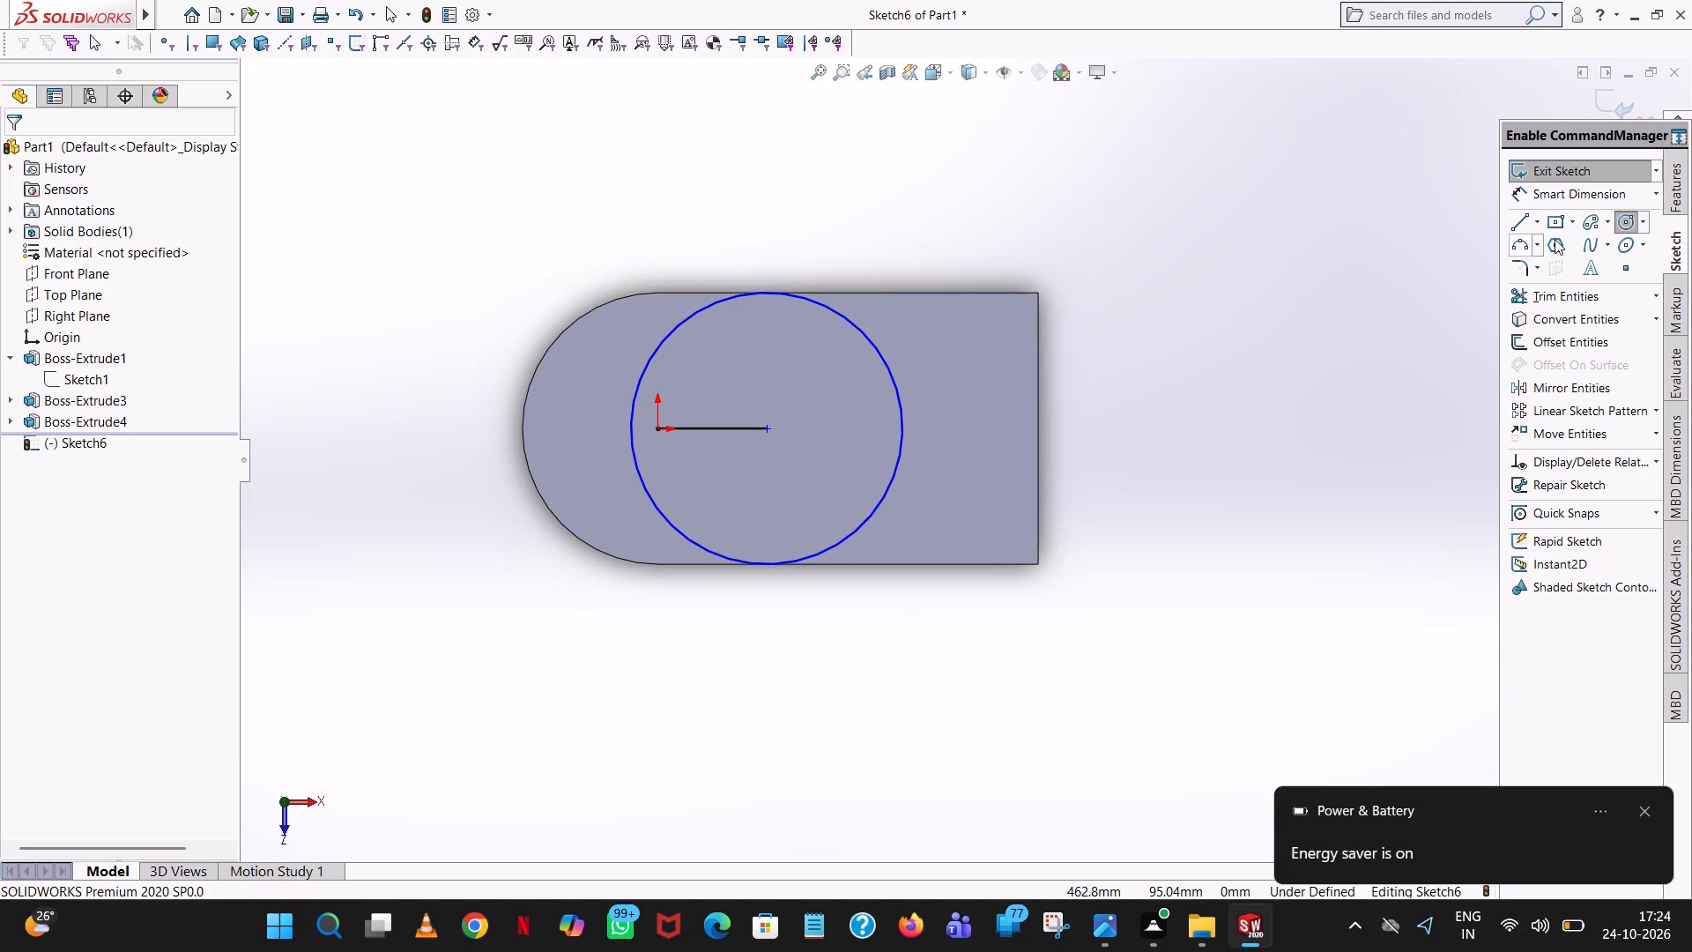
Draw three connected lines from the circle's upper tangent point along the block's edges around the straight end to its lower tangent point.
{"action": "left_click", "coordinate": [1519, 225]}
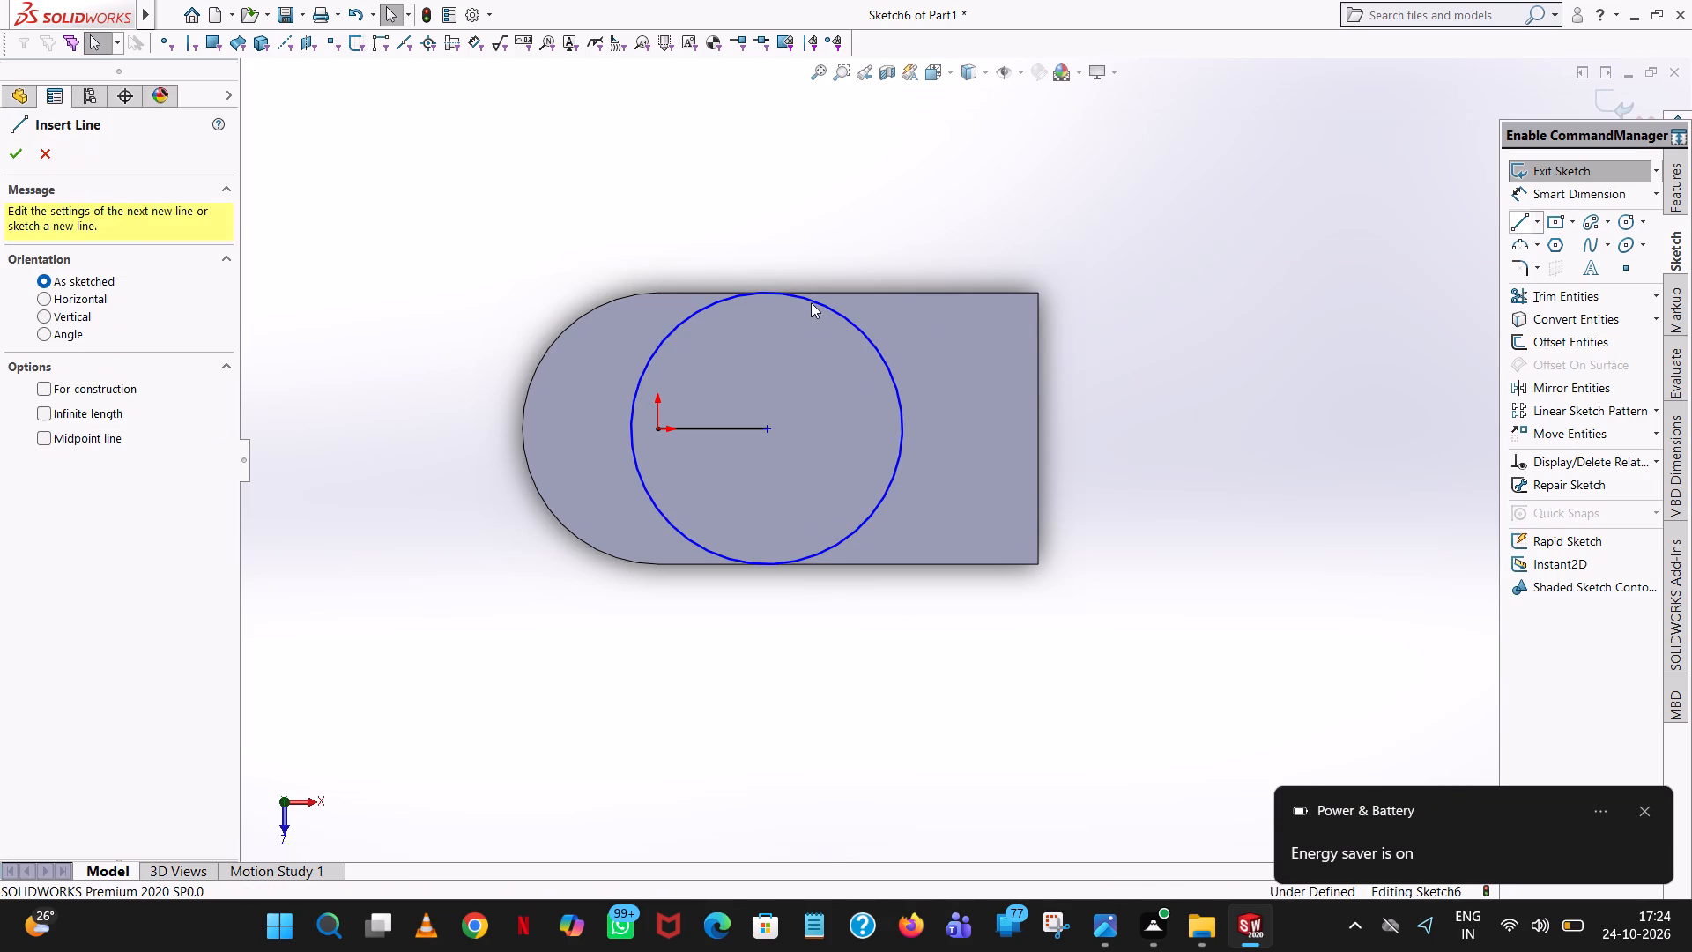
{"action": "left_click", "coordinate": [766, 291]}
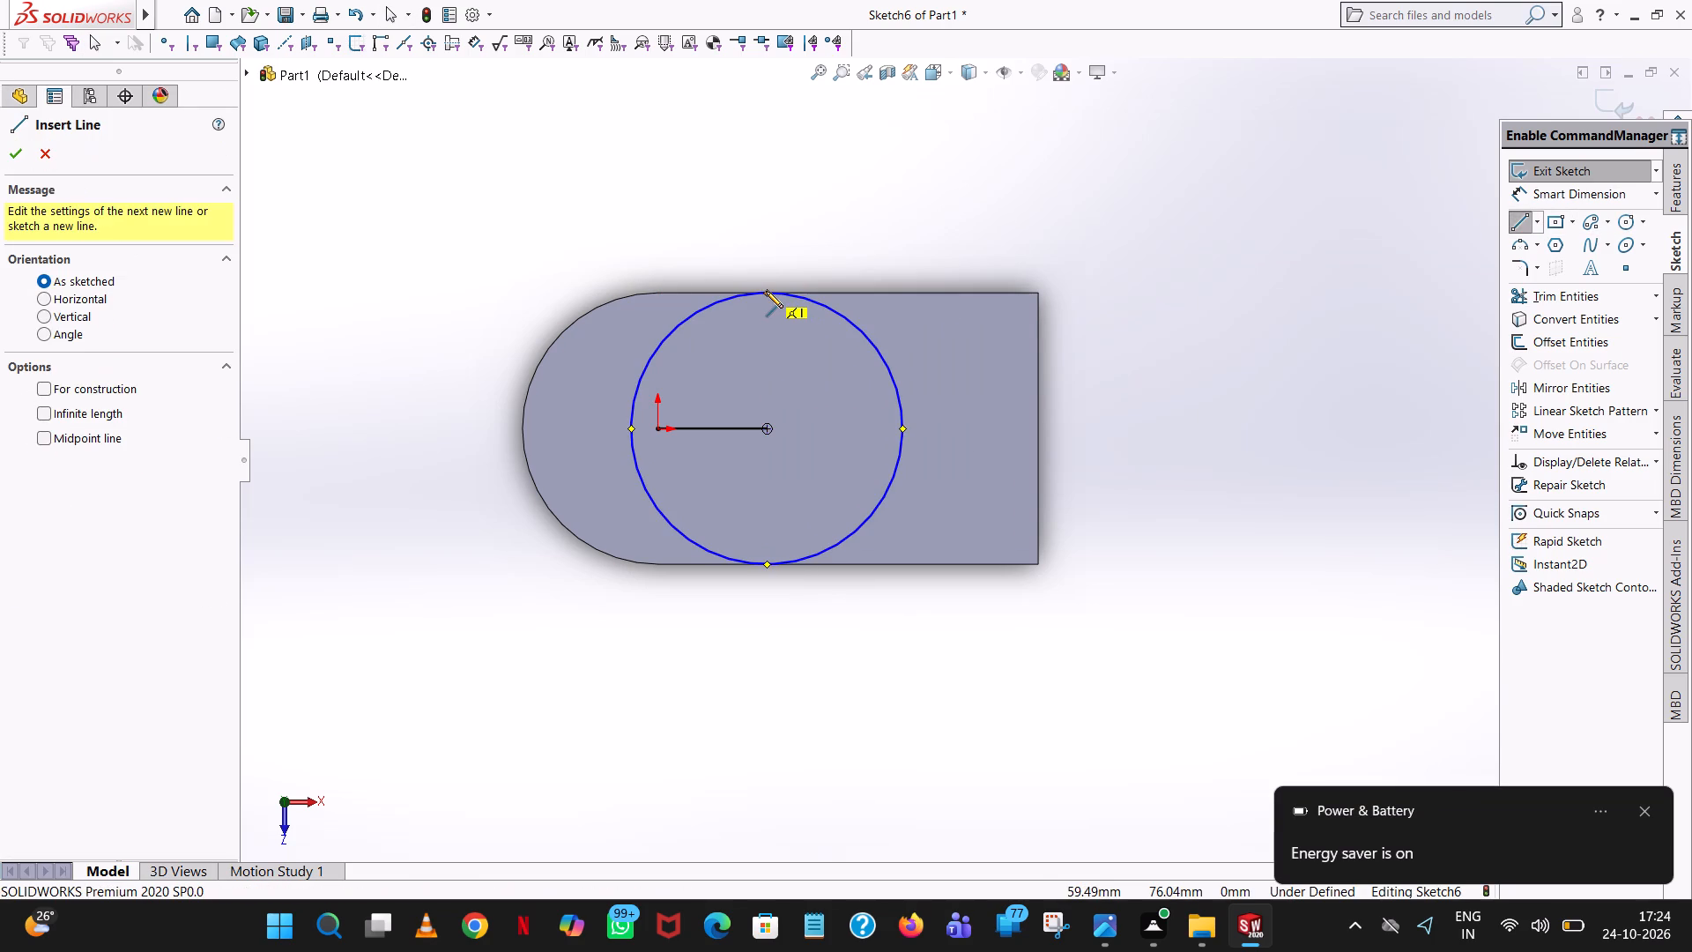
{"action": "left_click", "coordinate": [1039, 294]}
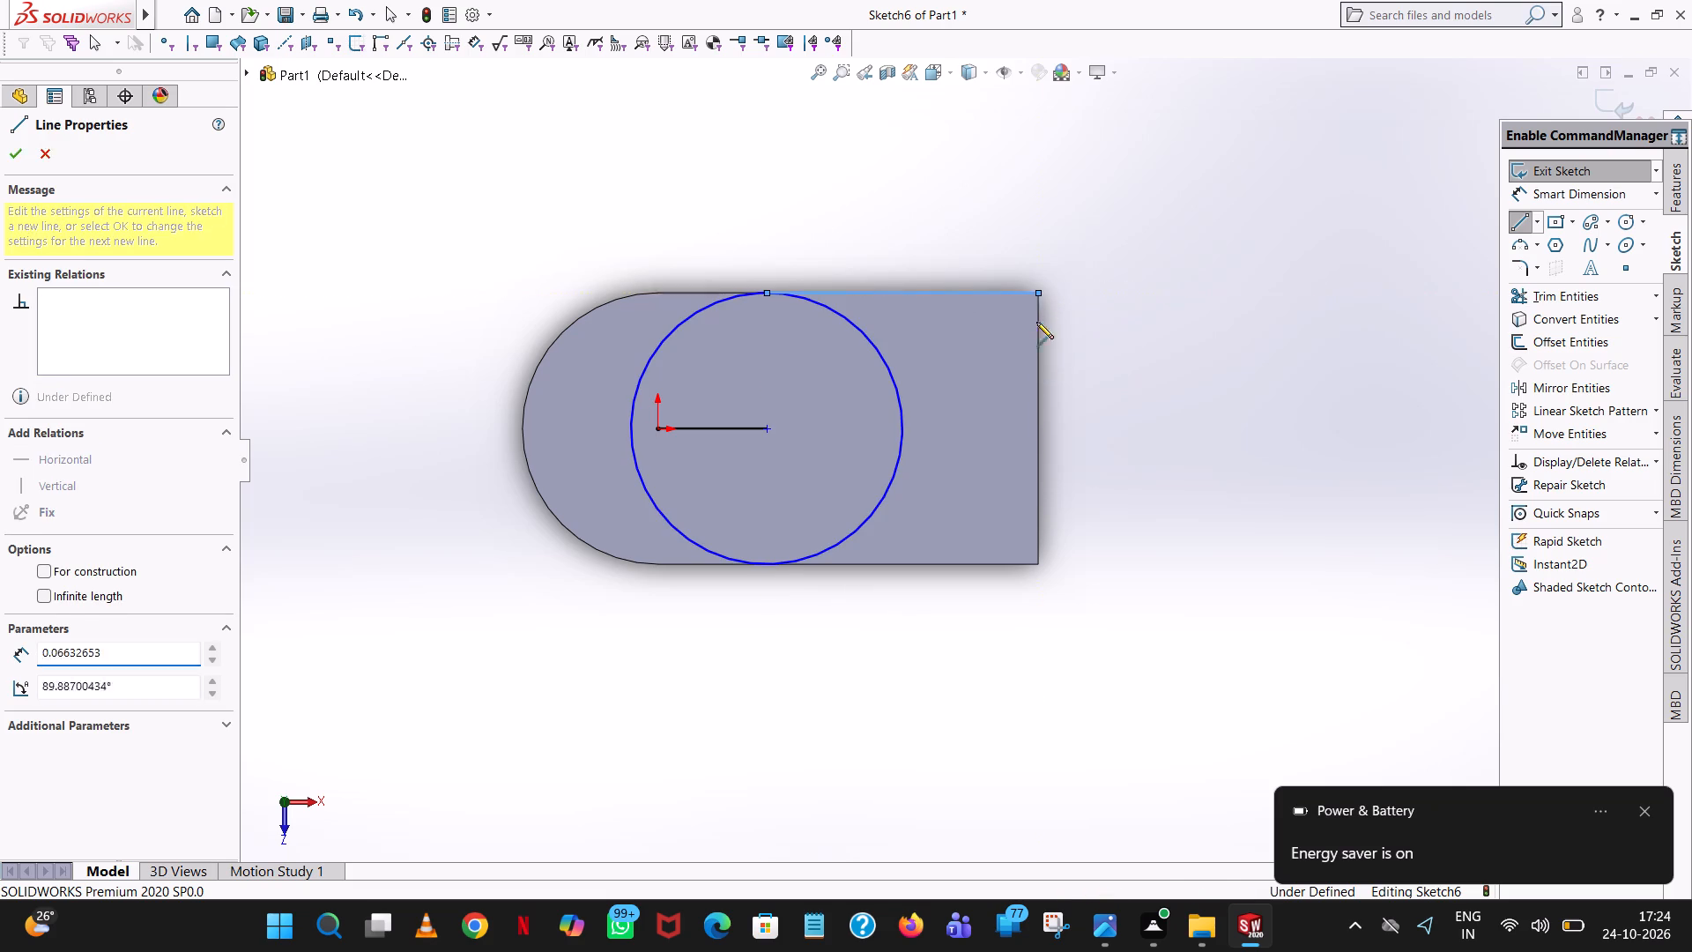
{"action": "left_click", "coordinate": [1036, 564]}
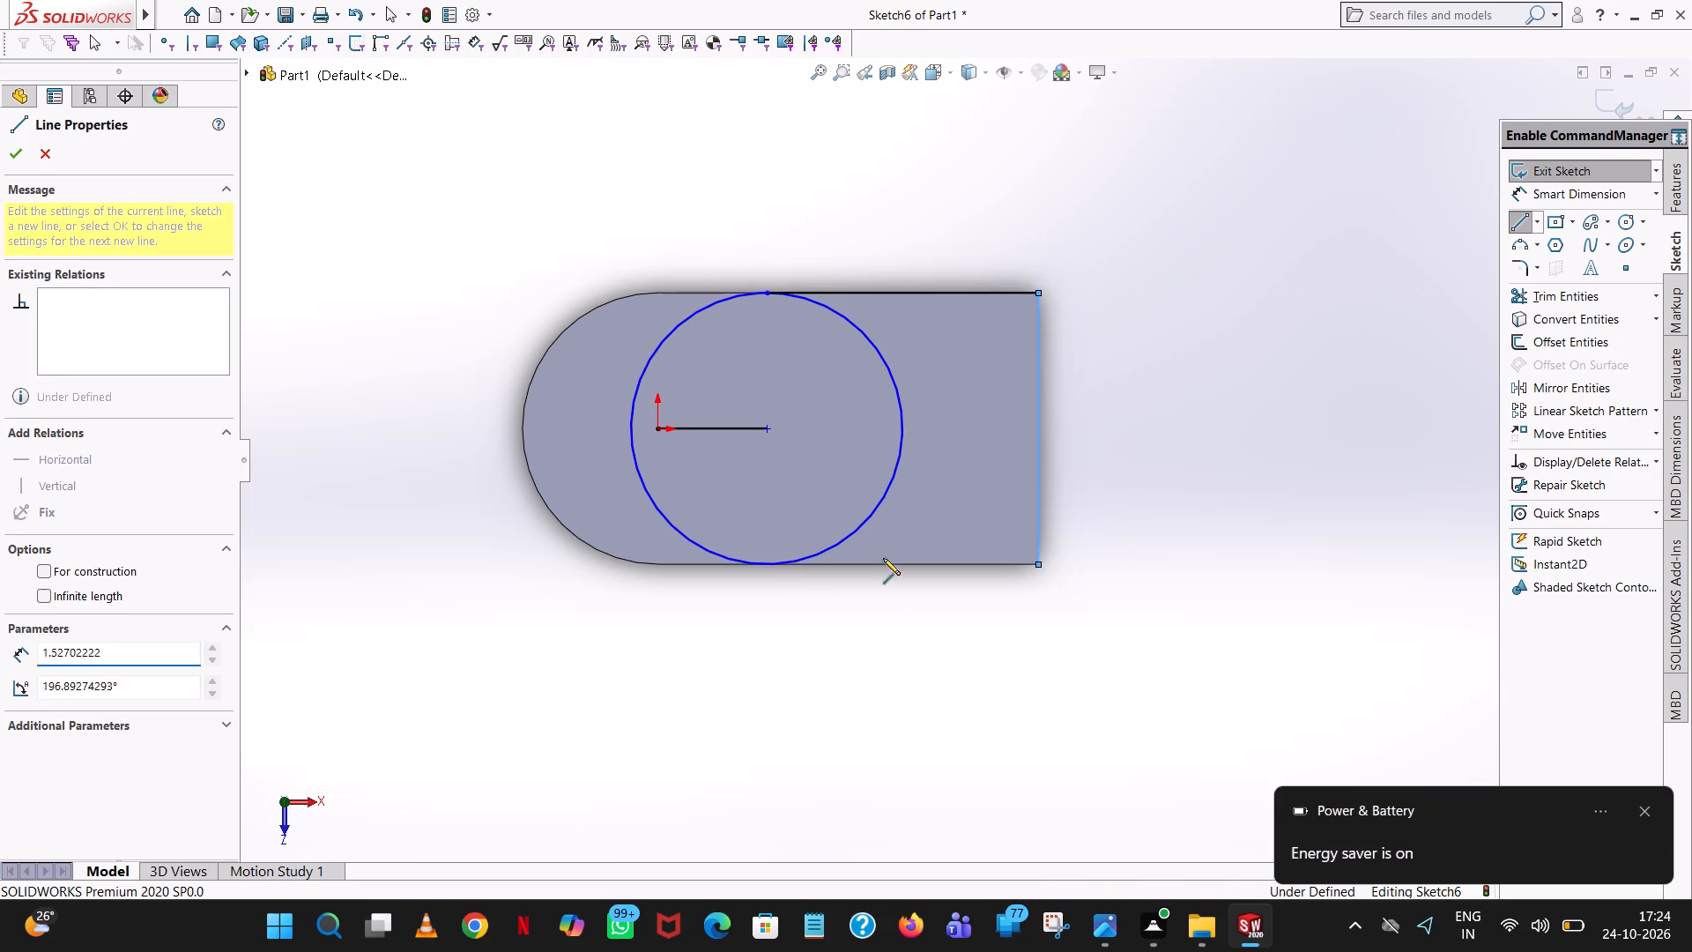
{"action": "left_click", "coordinate": [764, 565]}
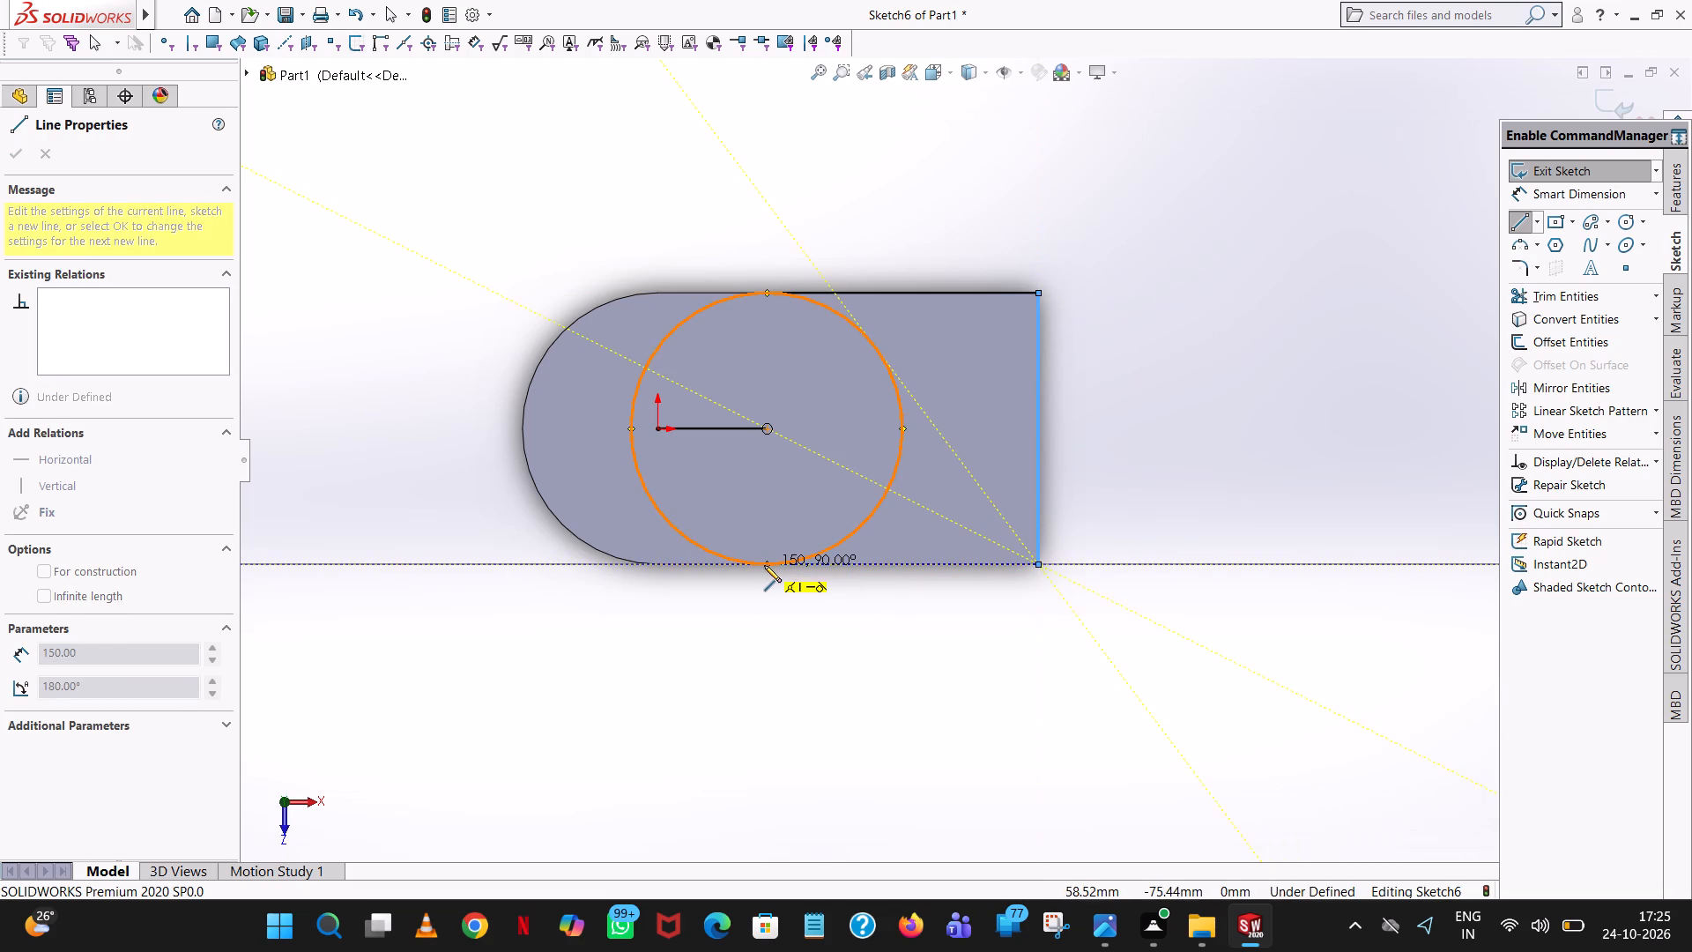
{"action": "right_click", "coordinate": [764, 565]}
{"action": "left_click", "coordinate": [842, 571]}
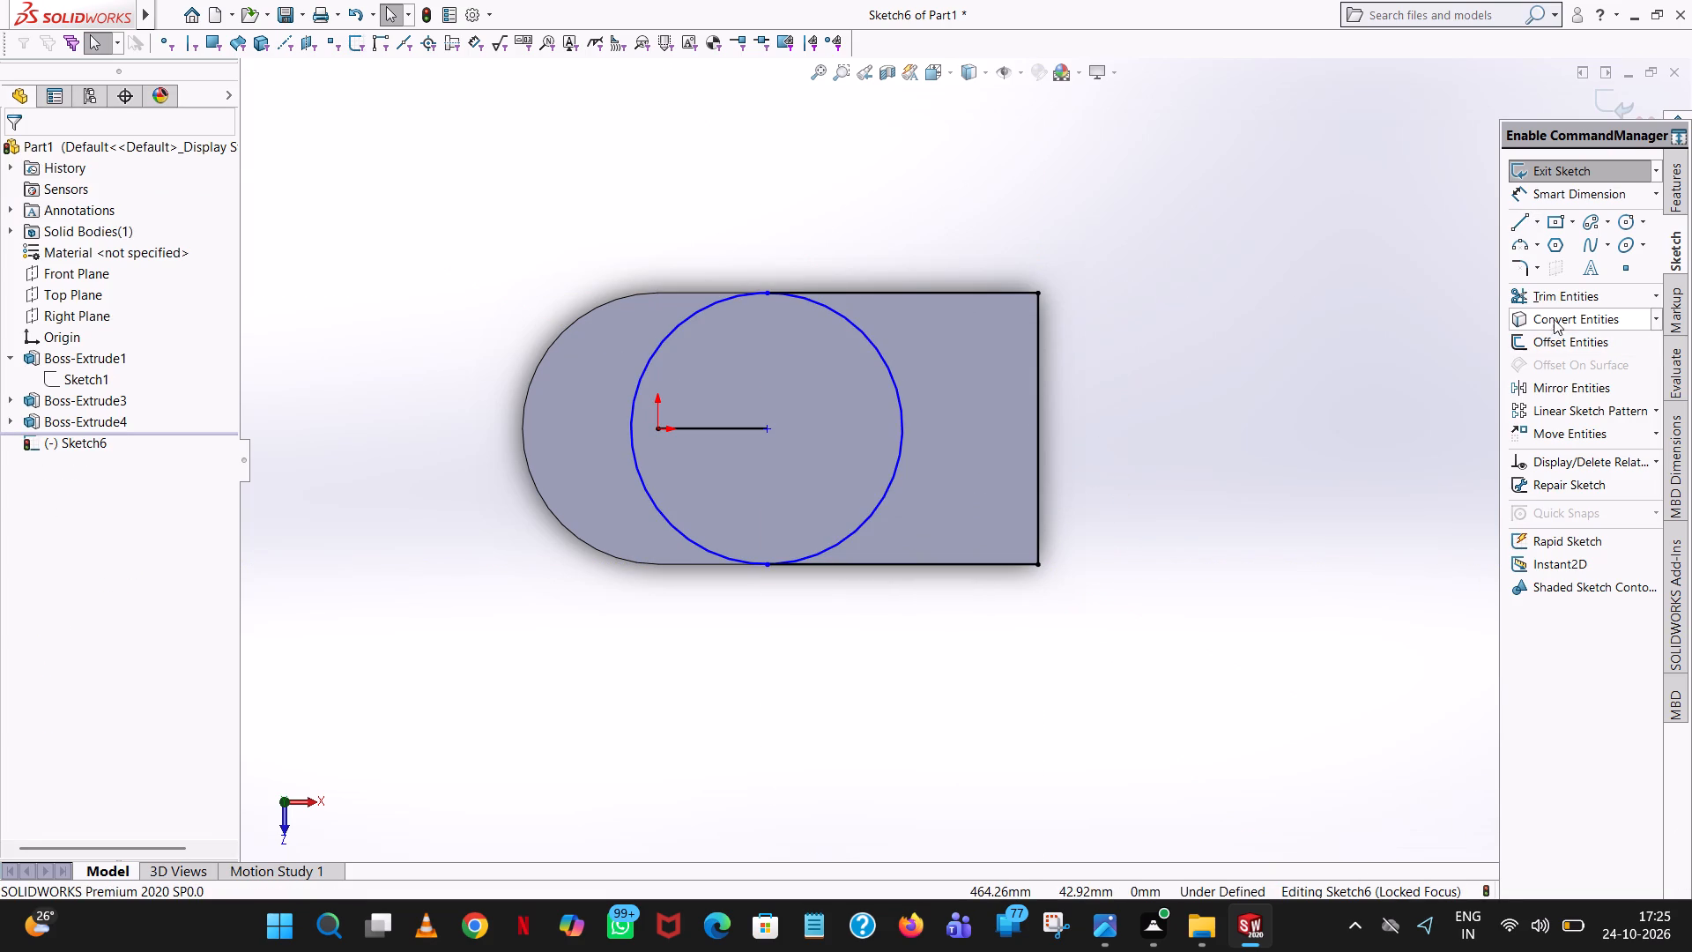
Trim away the circle half facing the block's rounded end and the 60 mm line from the origin.
{"action": "left_click", "coordinate": [1563, 303]}
{"action": "left_click", "coordinate": [650, 362]}
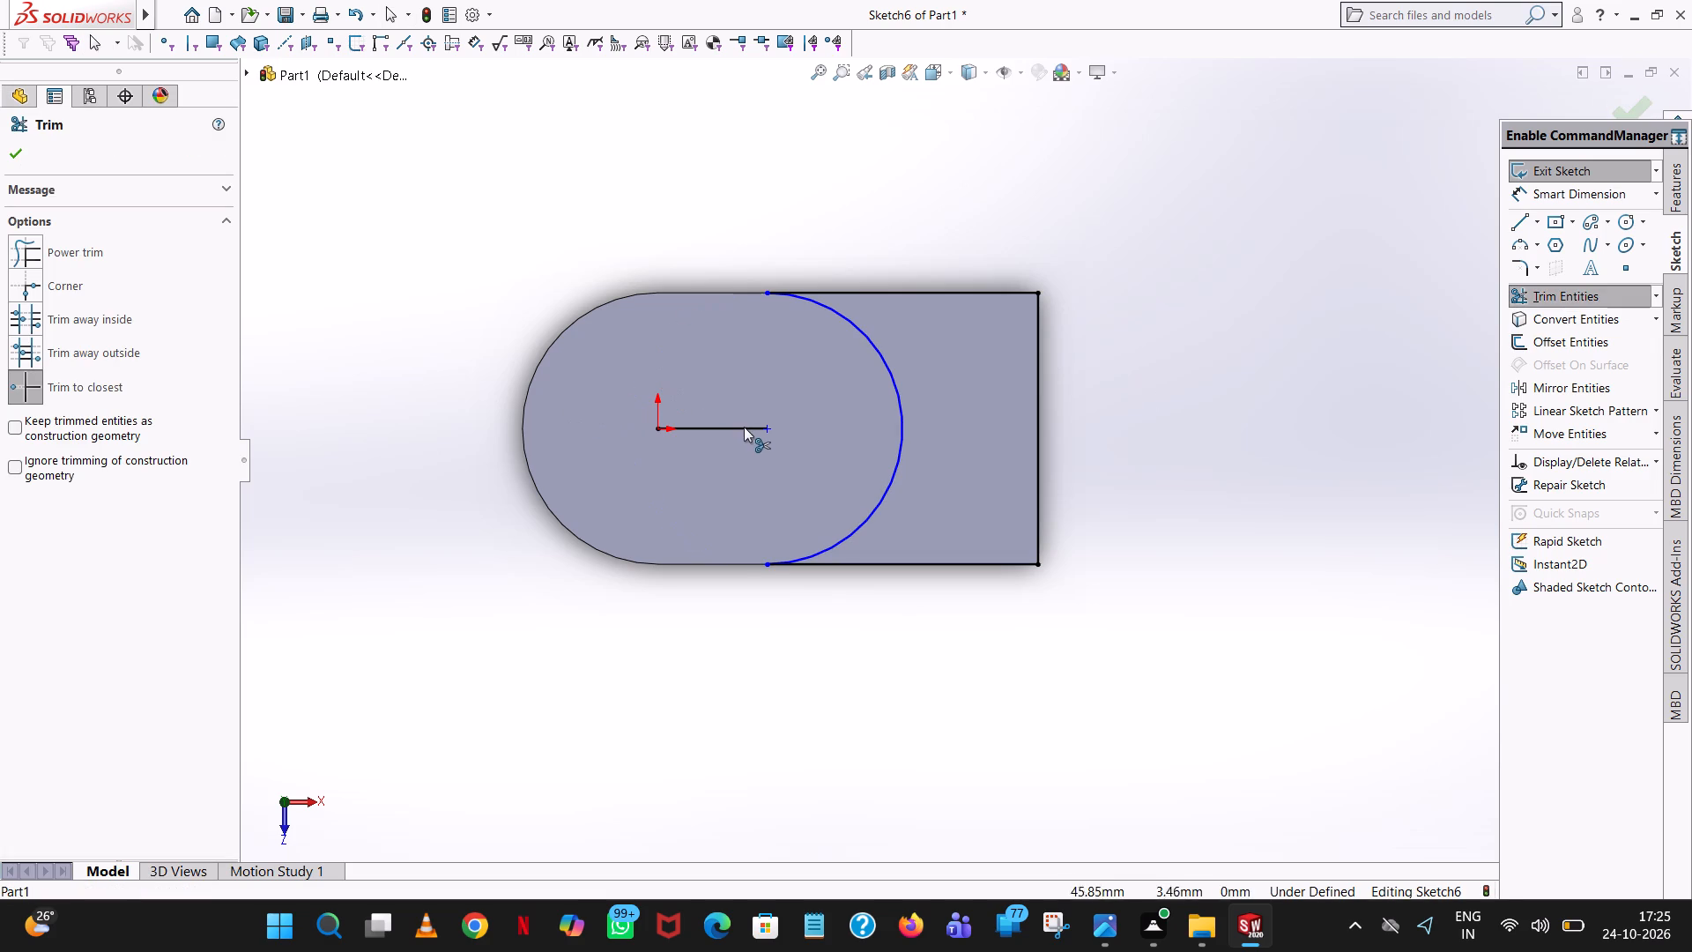
{"action": "left_click", "coordinate": [745, 428]}
{"action": "left_click", "coordinate": [17, 152]}
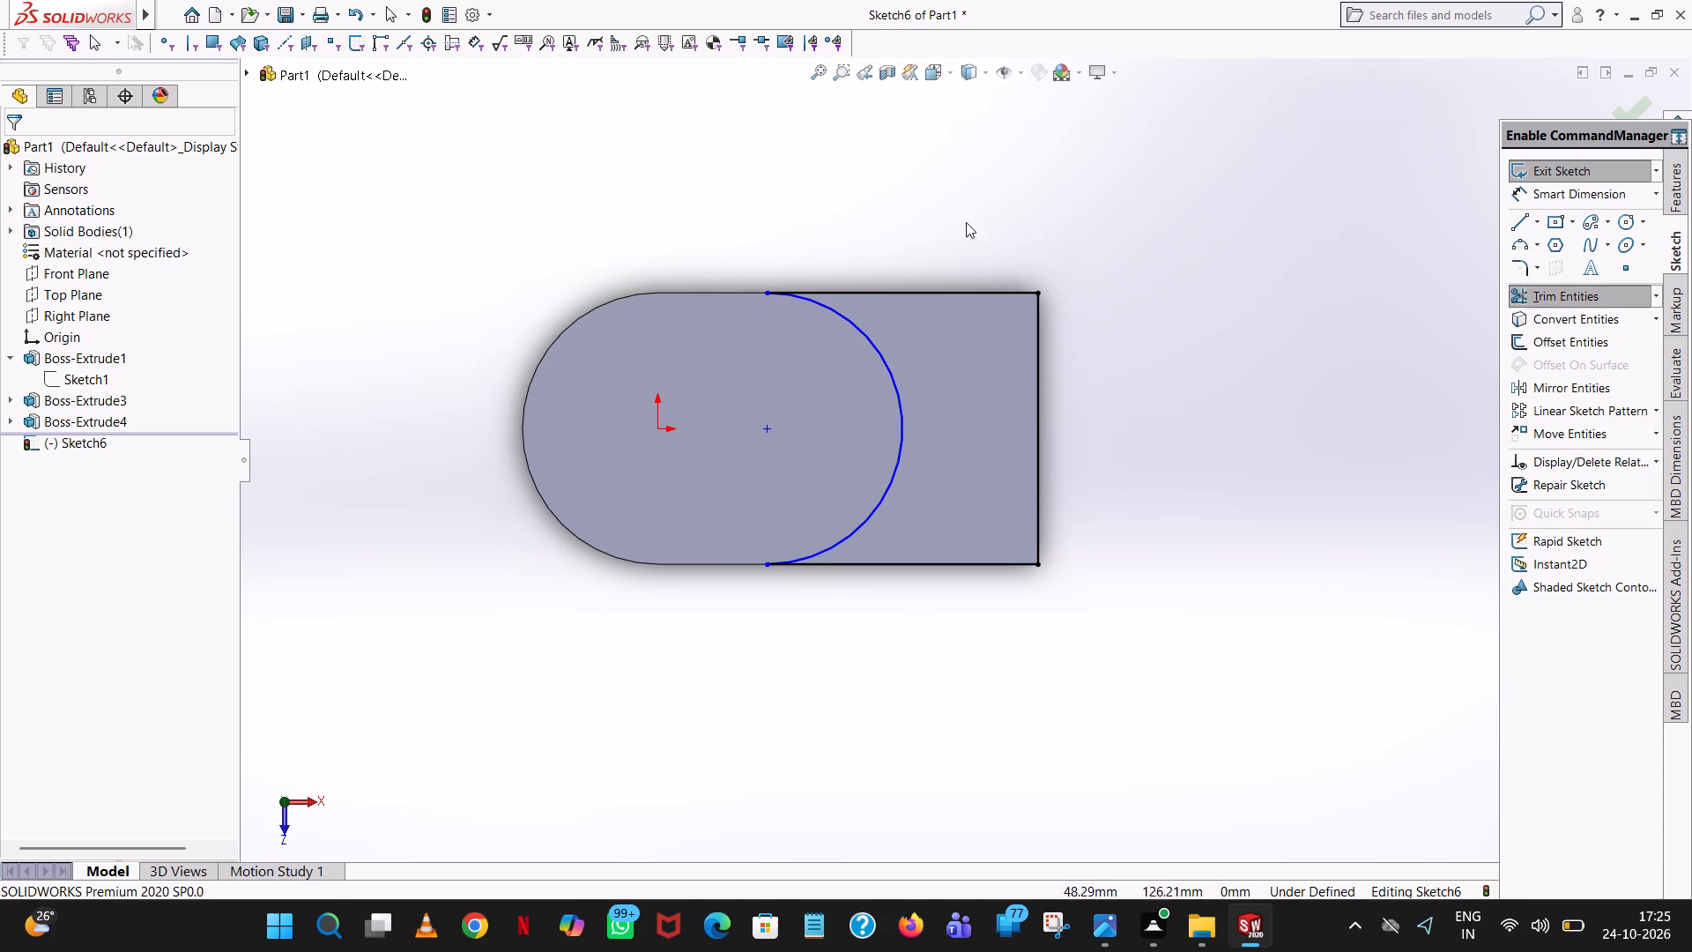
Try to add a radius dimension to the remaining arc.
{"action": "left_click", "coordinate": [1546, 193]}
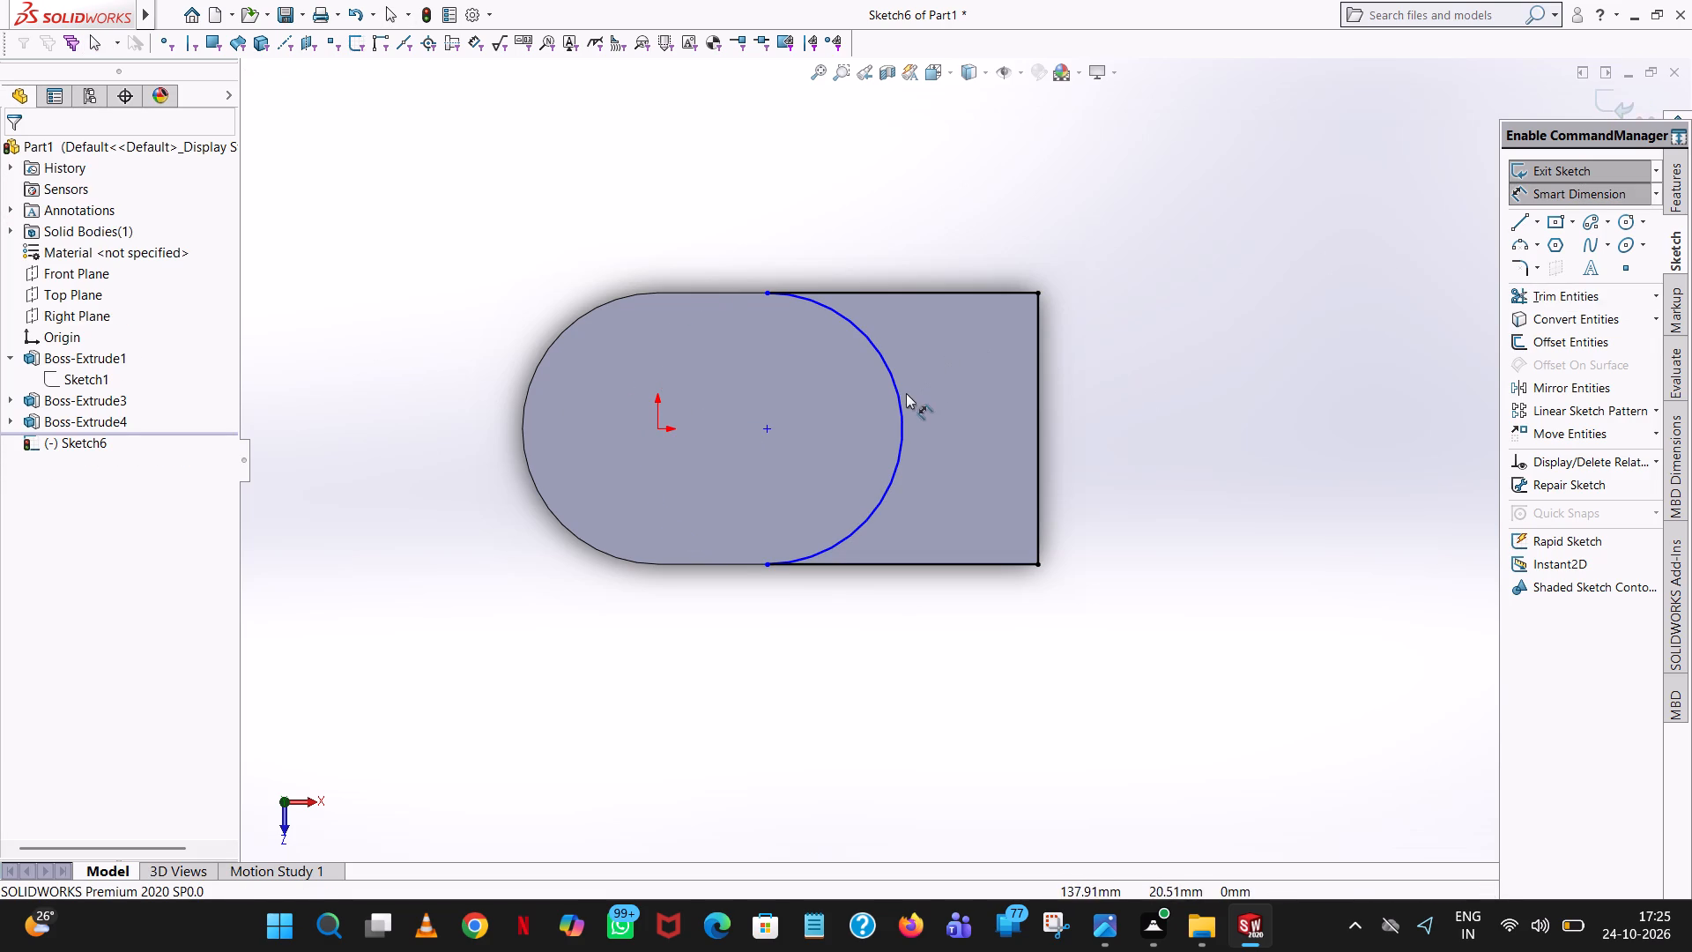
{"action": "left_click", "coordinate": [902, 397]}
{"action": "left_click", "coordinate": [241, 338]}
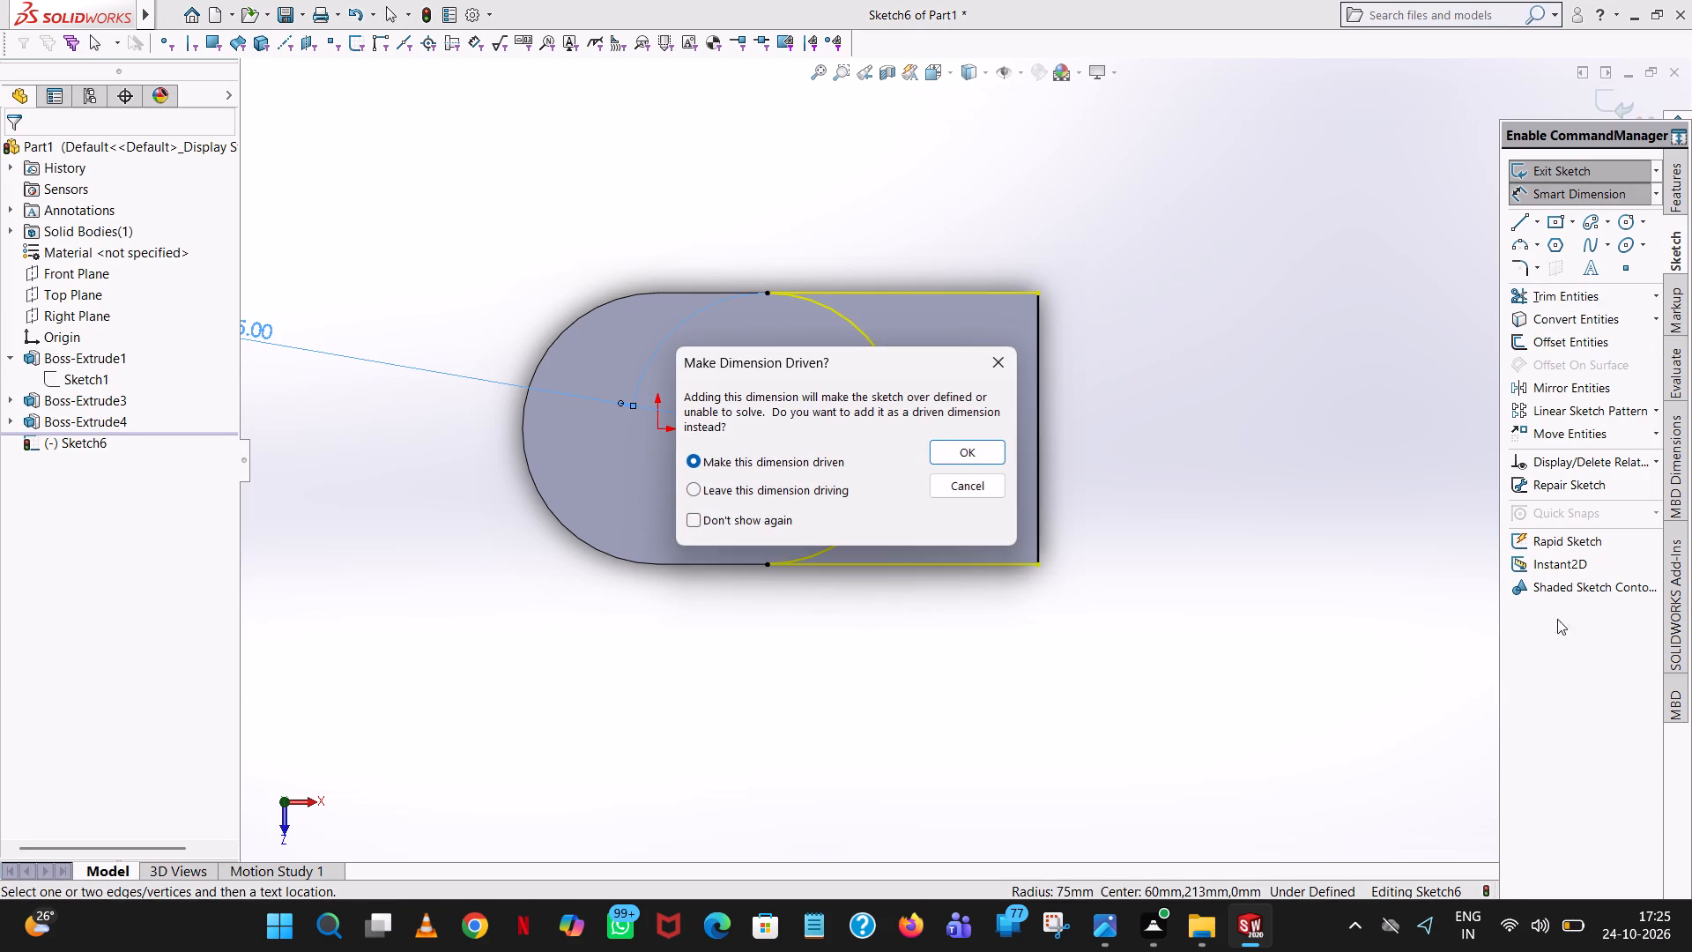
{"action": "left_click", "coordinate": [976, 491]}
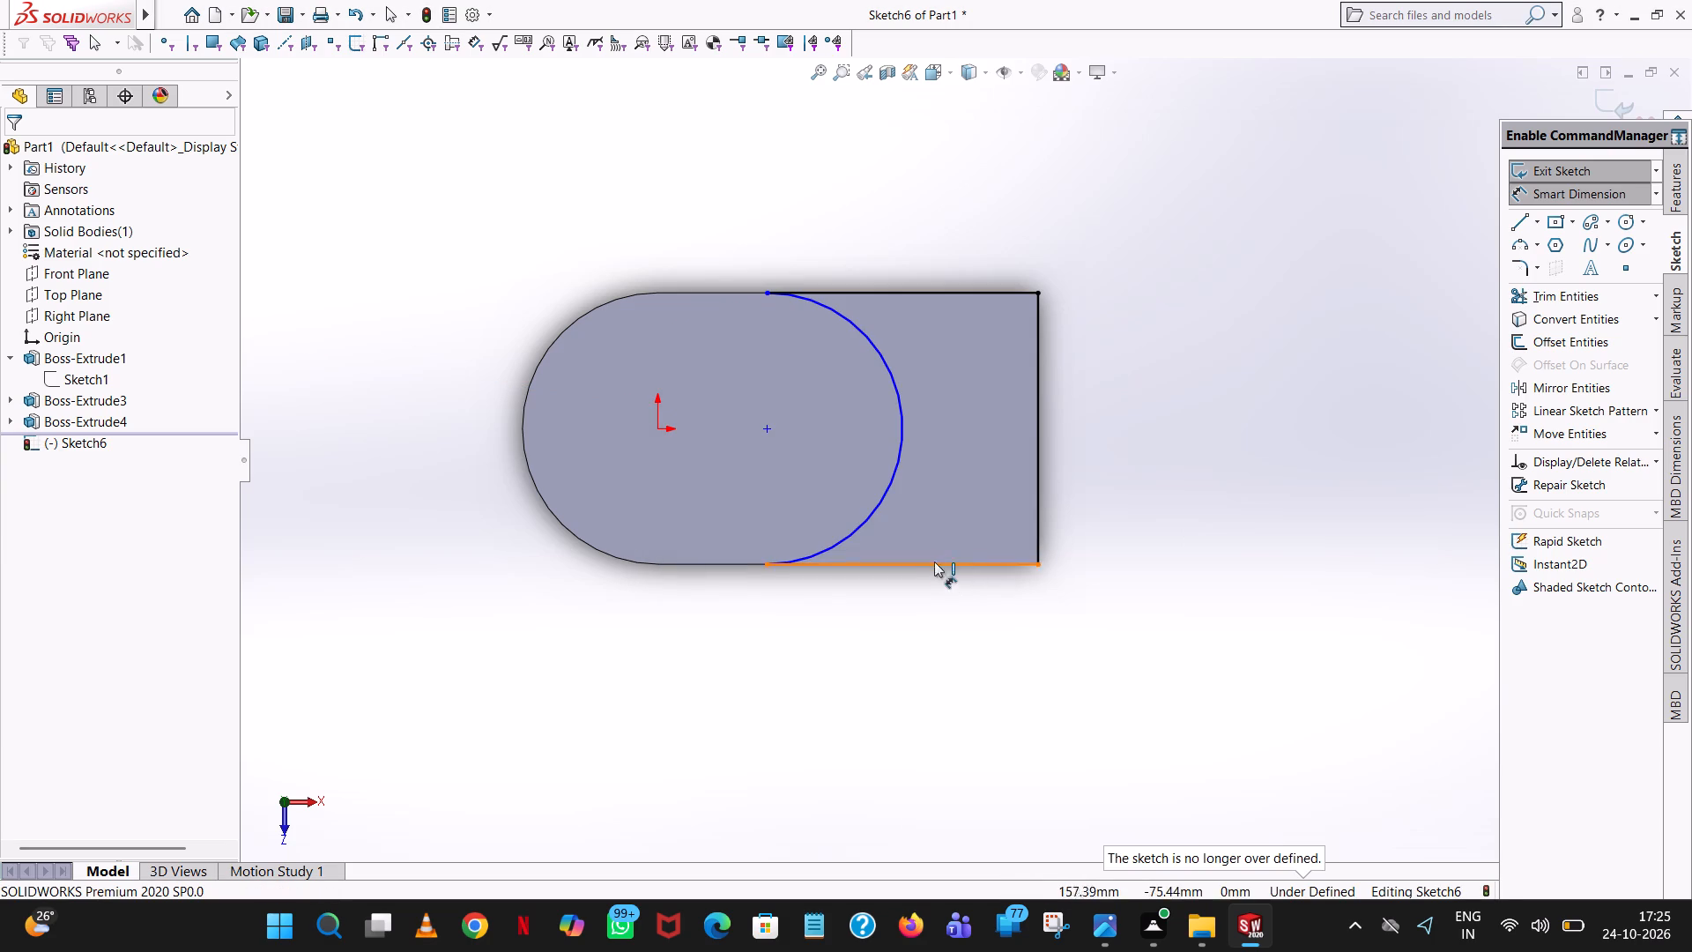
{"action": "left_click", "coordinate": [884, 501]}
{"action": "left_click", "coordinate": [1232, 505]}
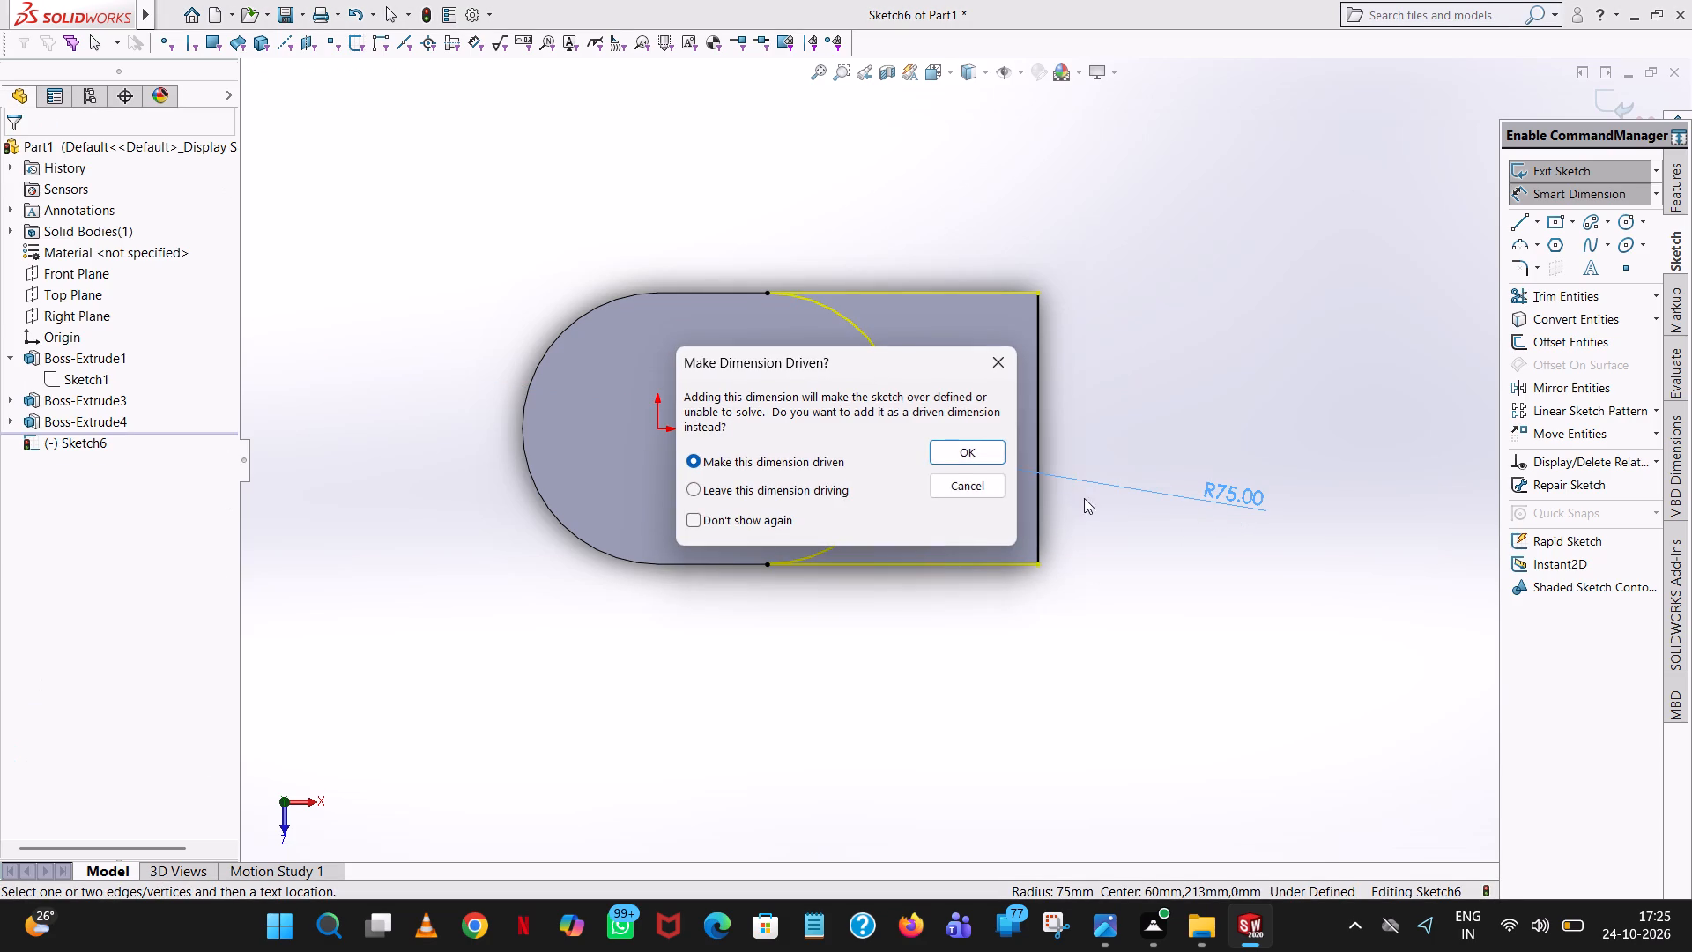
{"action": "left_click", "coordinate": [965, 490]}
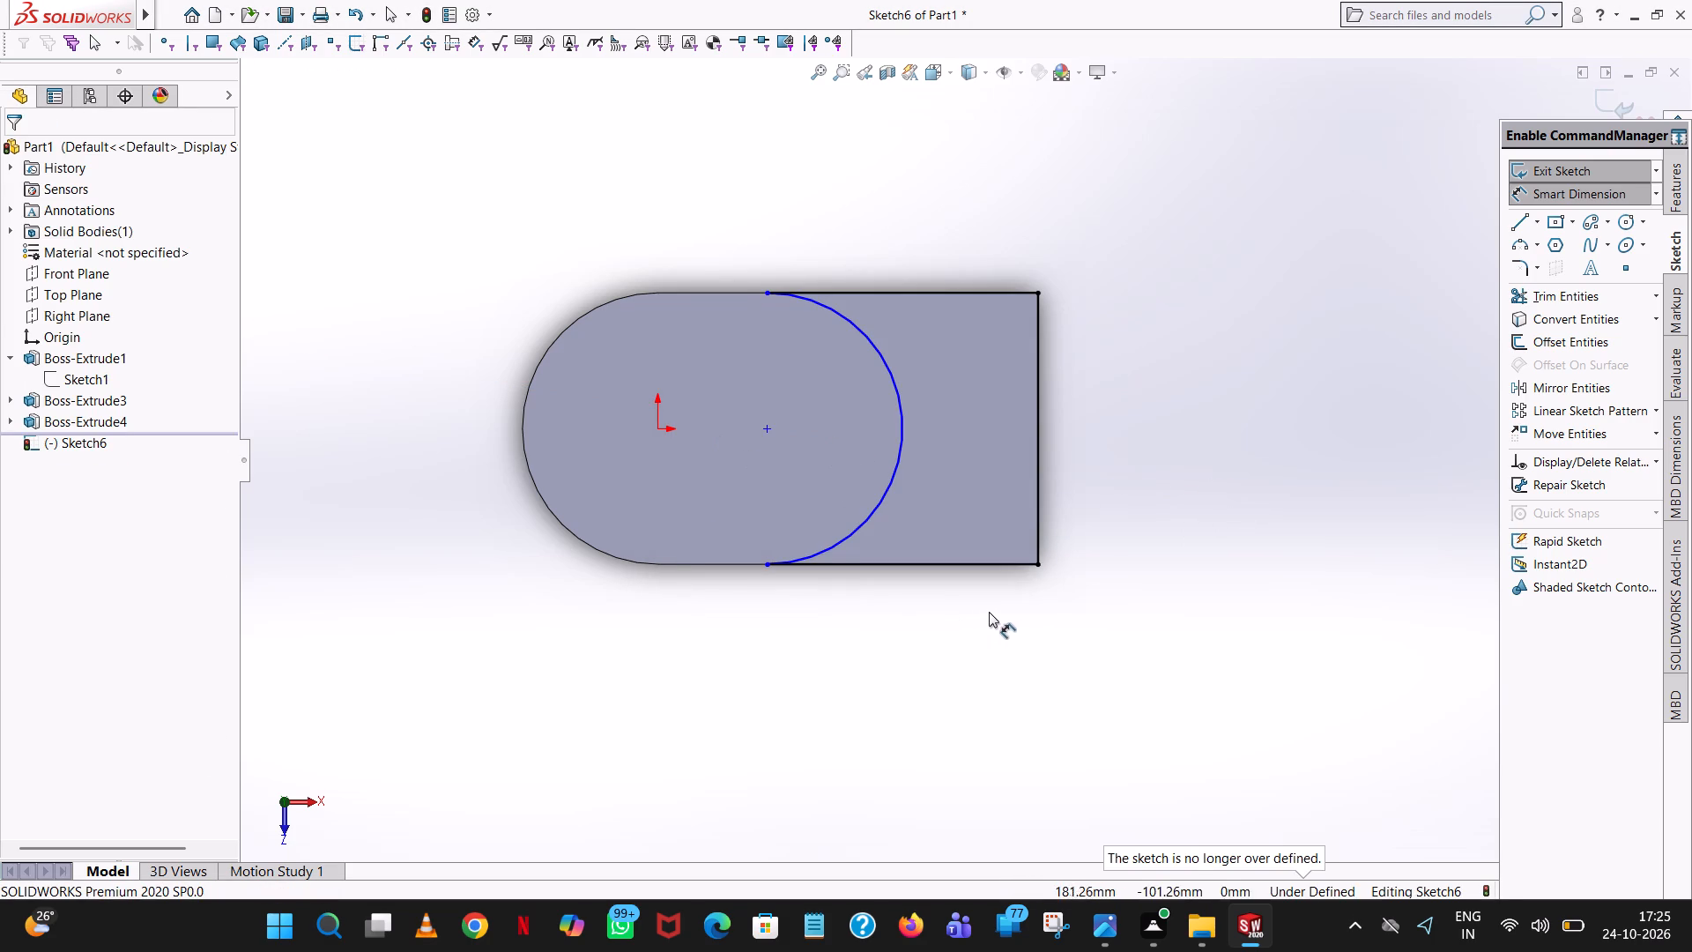
Cut the closed profile at the block's straight end down from the top face as a blind Extruded Cut 28 mm deep.
{"action": "scroll", "coordinate": [993, 612], "scroll_direction": "up", "scroll_amount": 2}
{"action": "middle_click_drag", "start_coordinate": [993, 612], "coordinate": [1035, 269]}
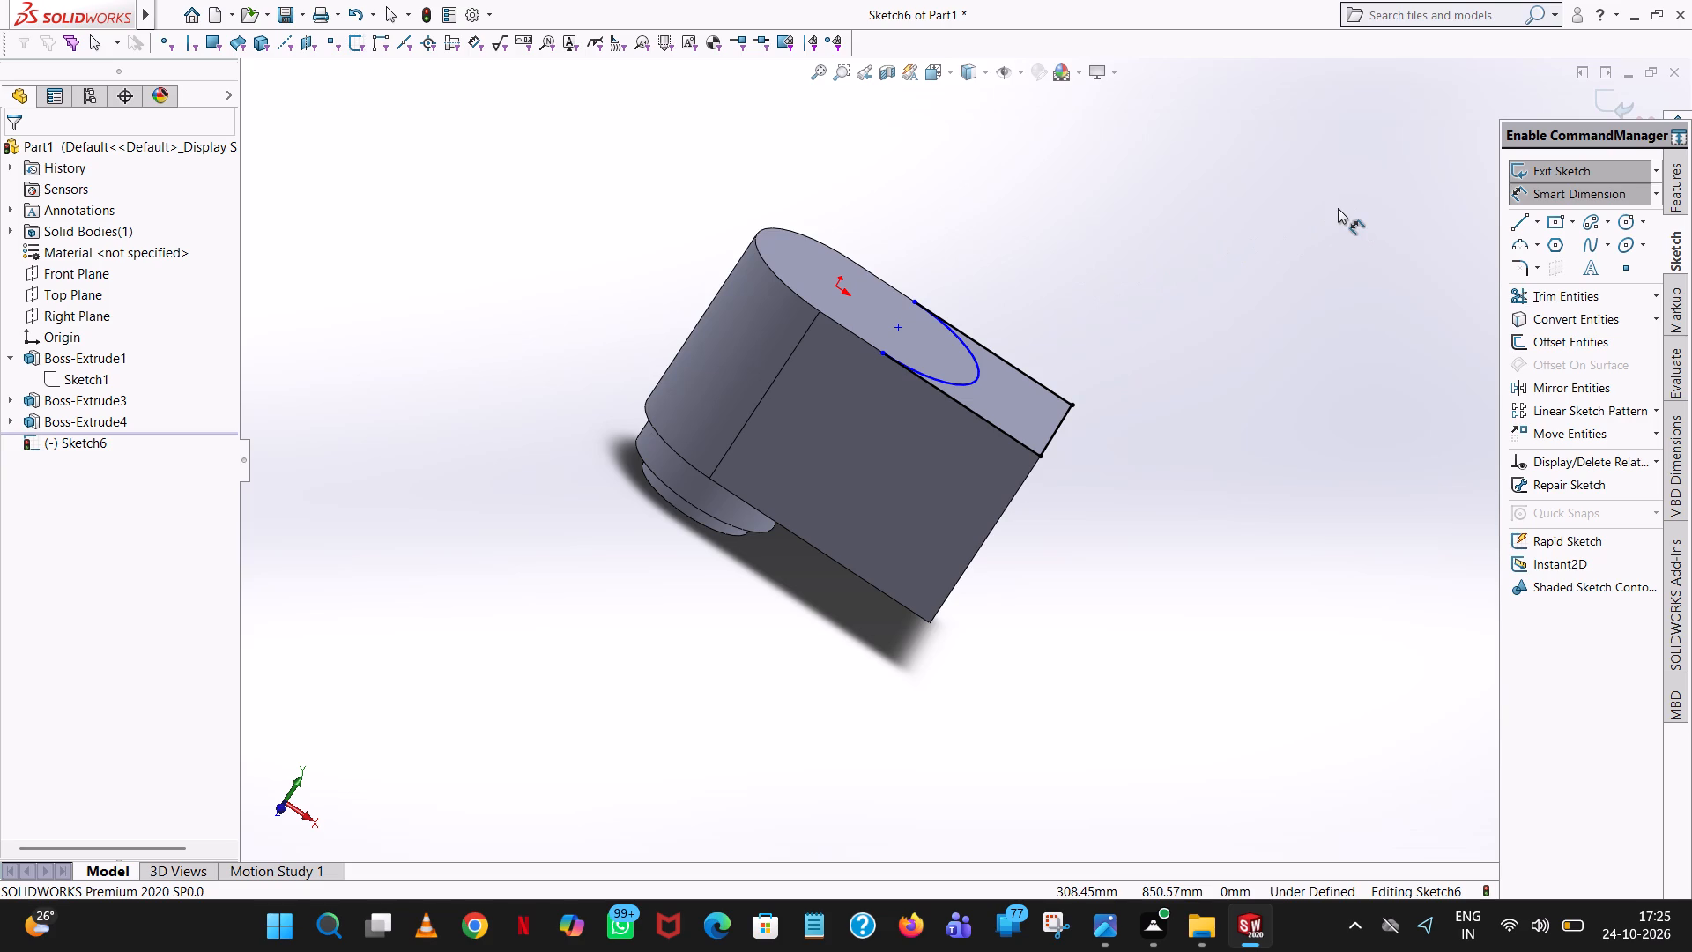
{"action": "left_click", "coordinate": [1679, 171]}
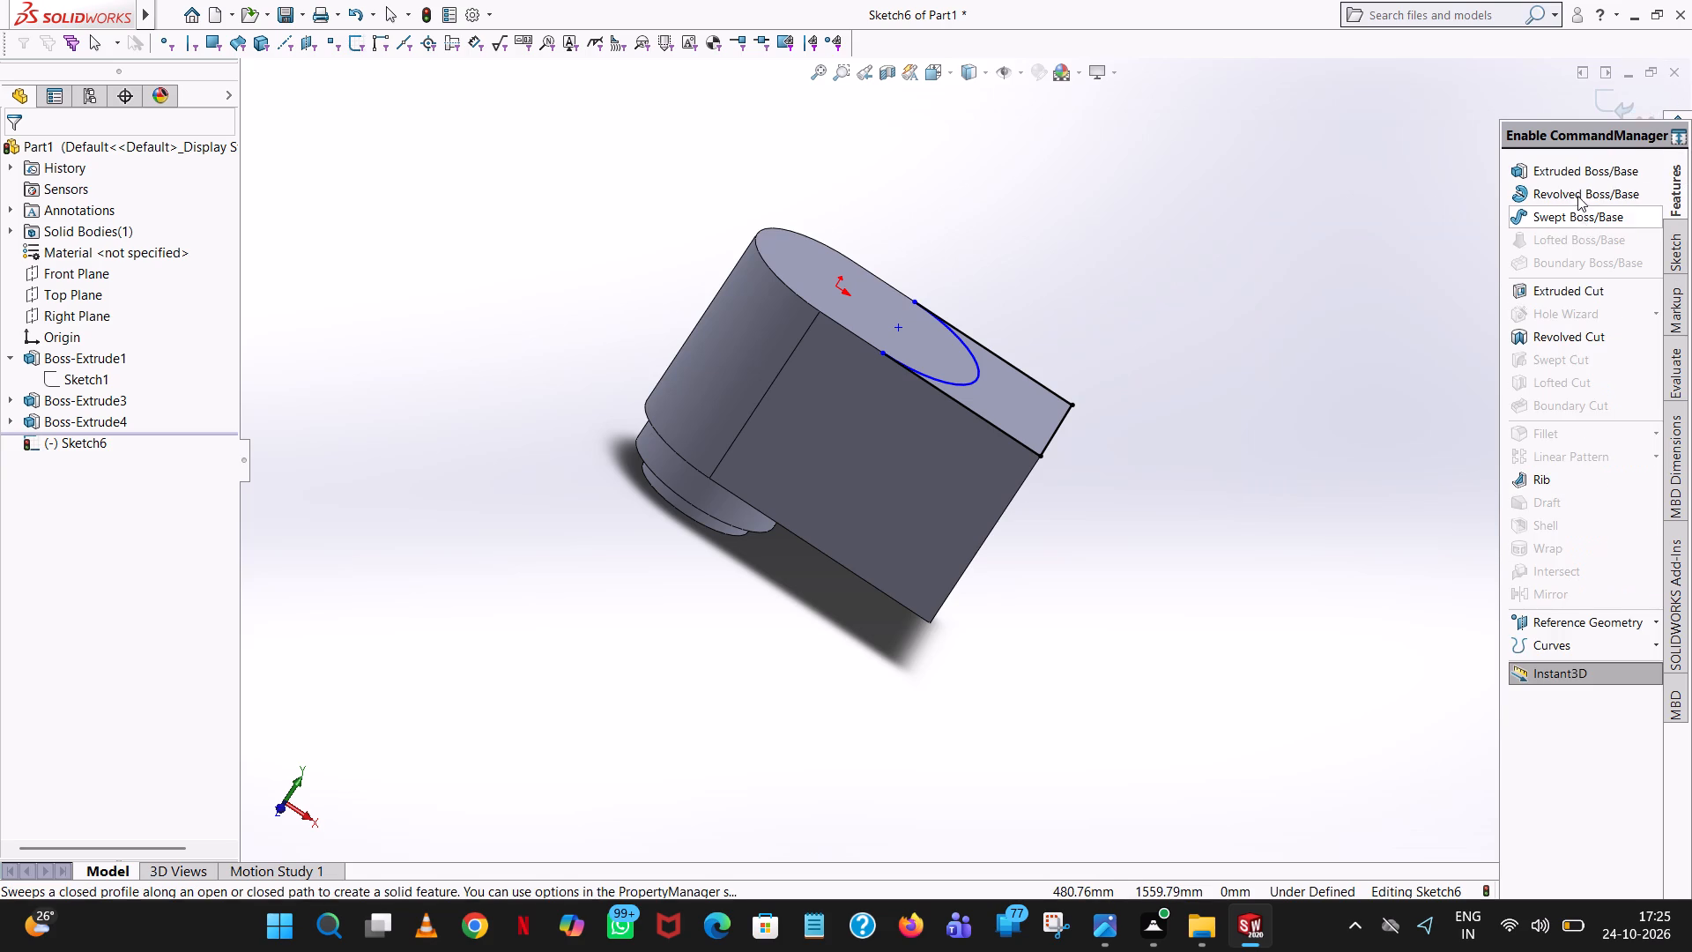
{"action": "left_click", "coordinate": [1570, 294]}
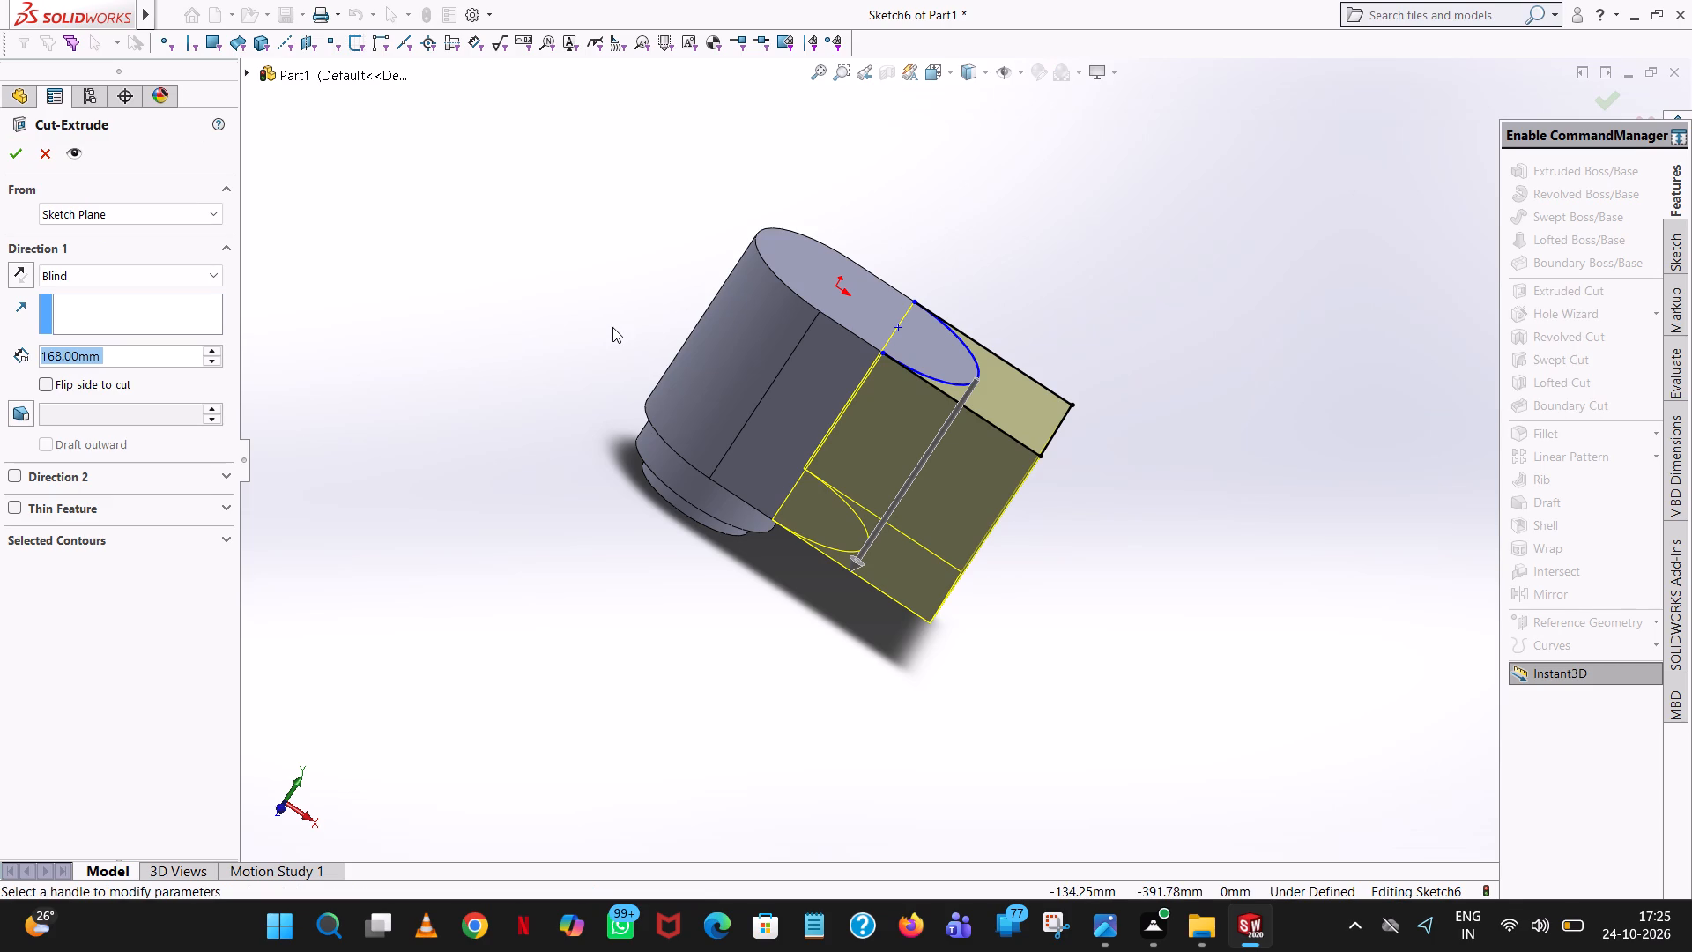
{"action": "type", "text": "28"}
{"action": "key", "text": "Return"}
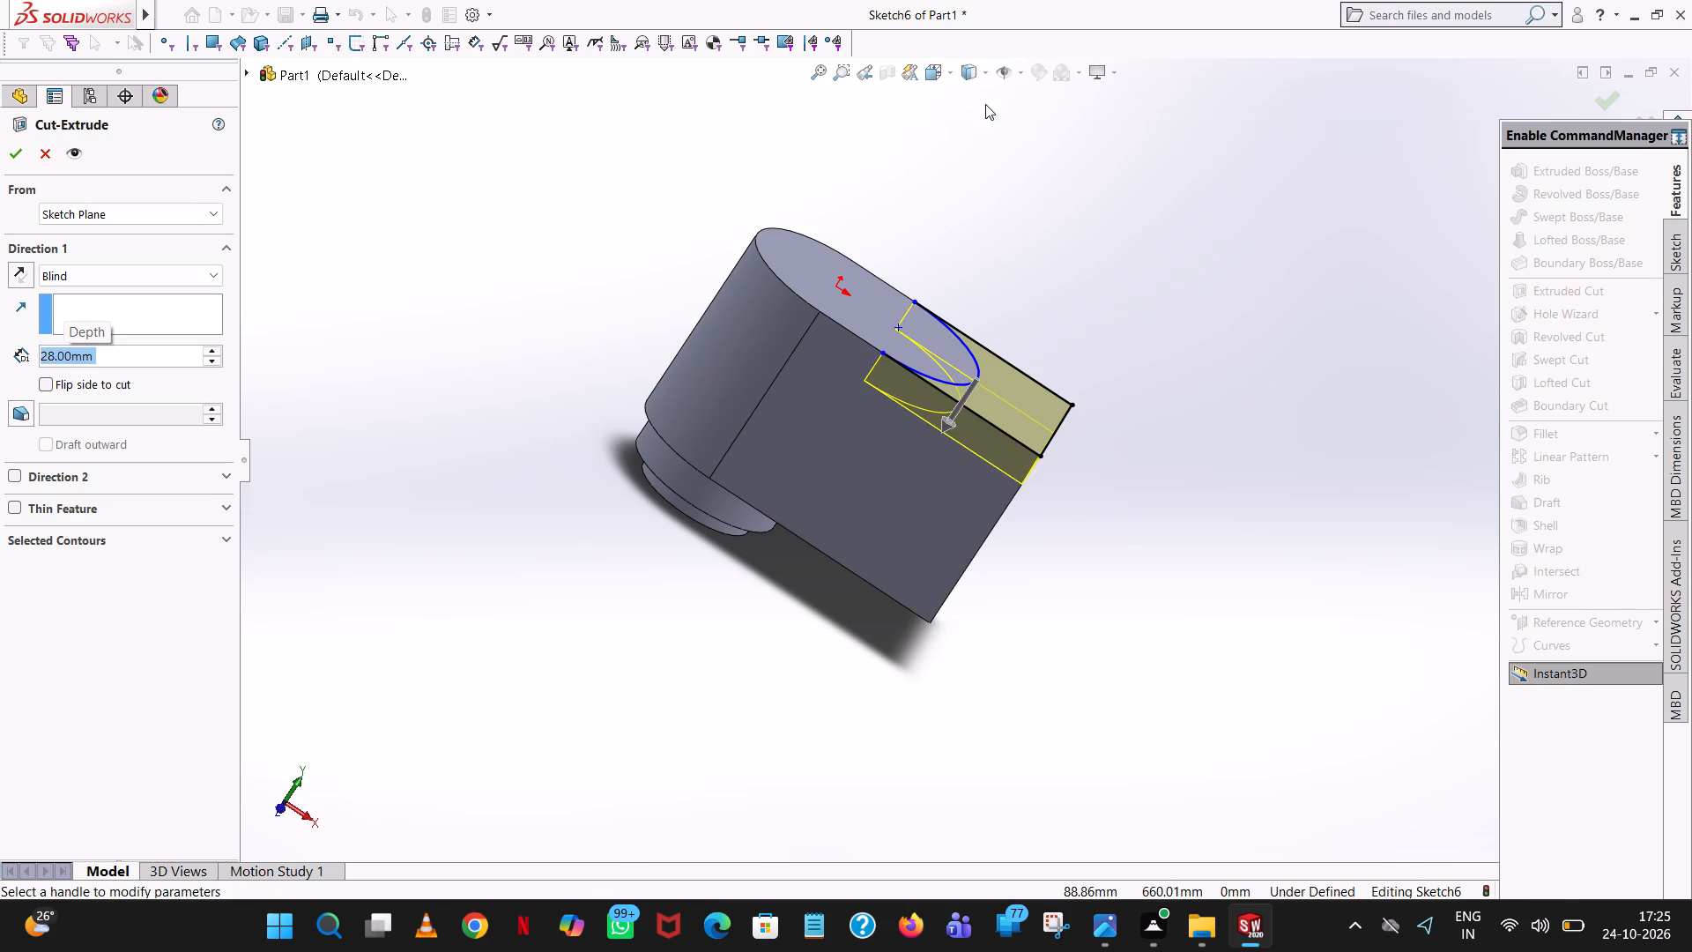
{"action": "left_click", "coordinate": [11, 152]}
{"action": "left_click", "coordinate": [1117, 291]}
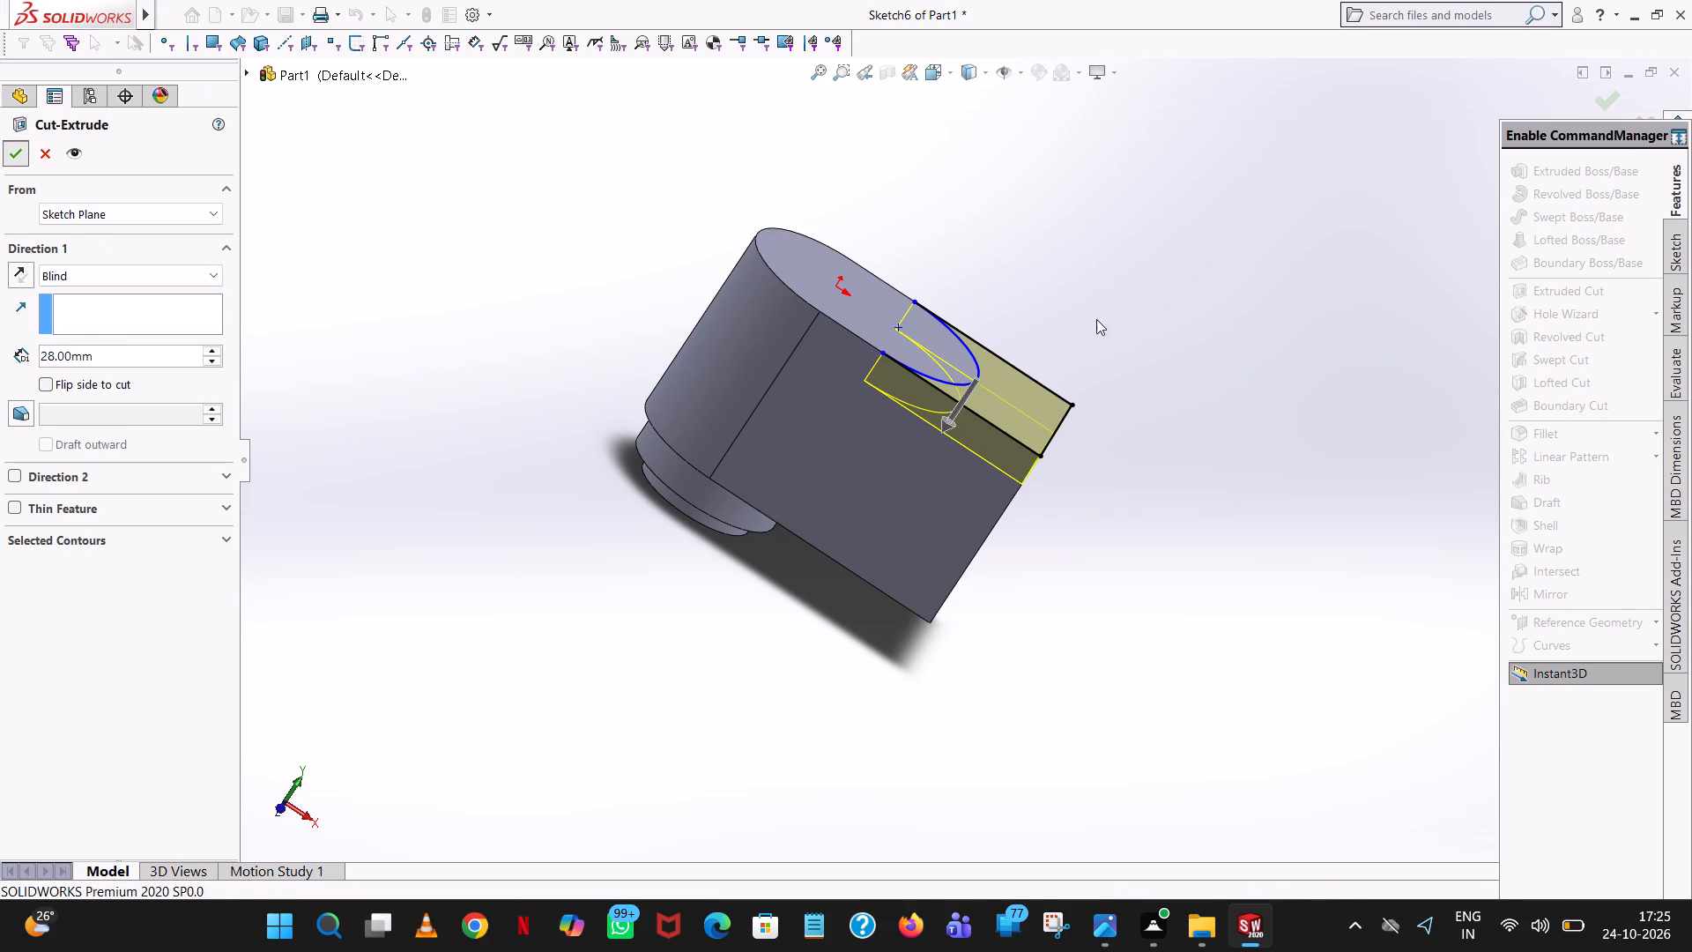
Create a reference plane offset 45+42 (87 mm) from the smallest disc's bottom face, with the offset flipped into the part.
{"action": "middle_click_drag", "start_coordinate": [1035, 578], "coordinate": [1114, 628]}
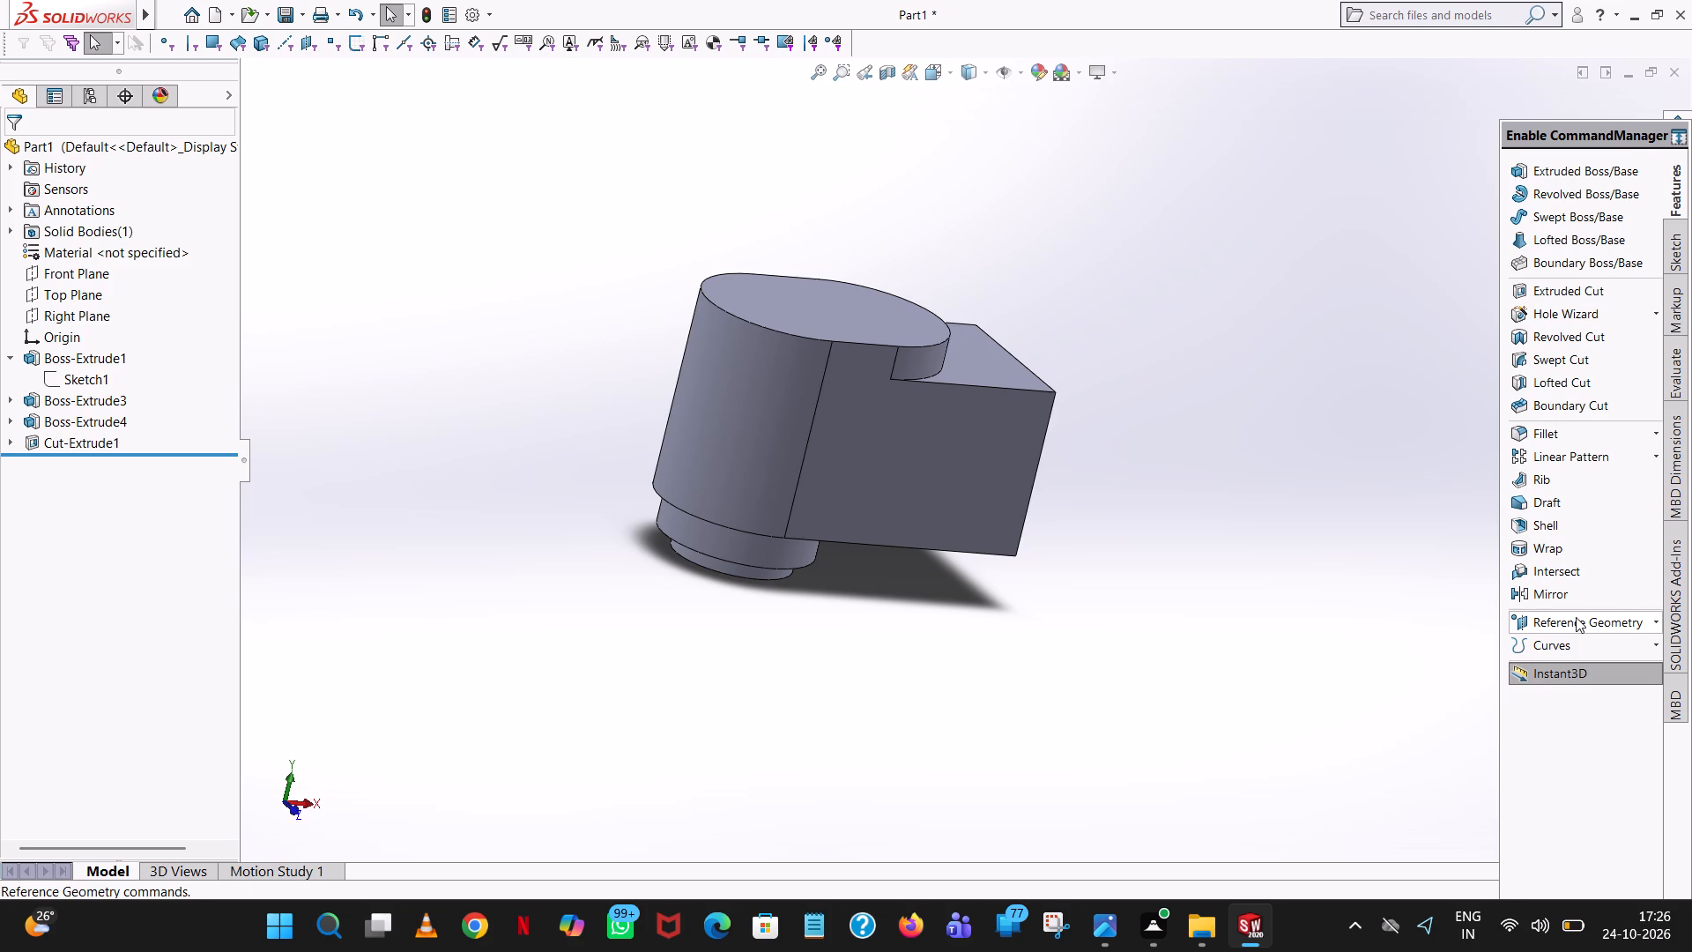
{"action": "left_click", "coordinate": [1576, 617]}
{"action": "middle_click_drag", "start_coordinate": [1028, 713], "coordinate": [1032, 633]}
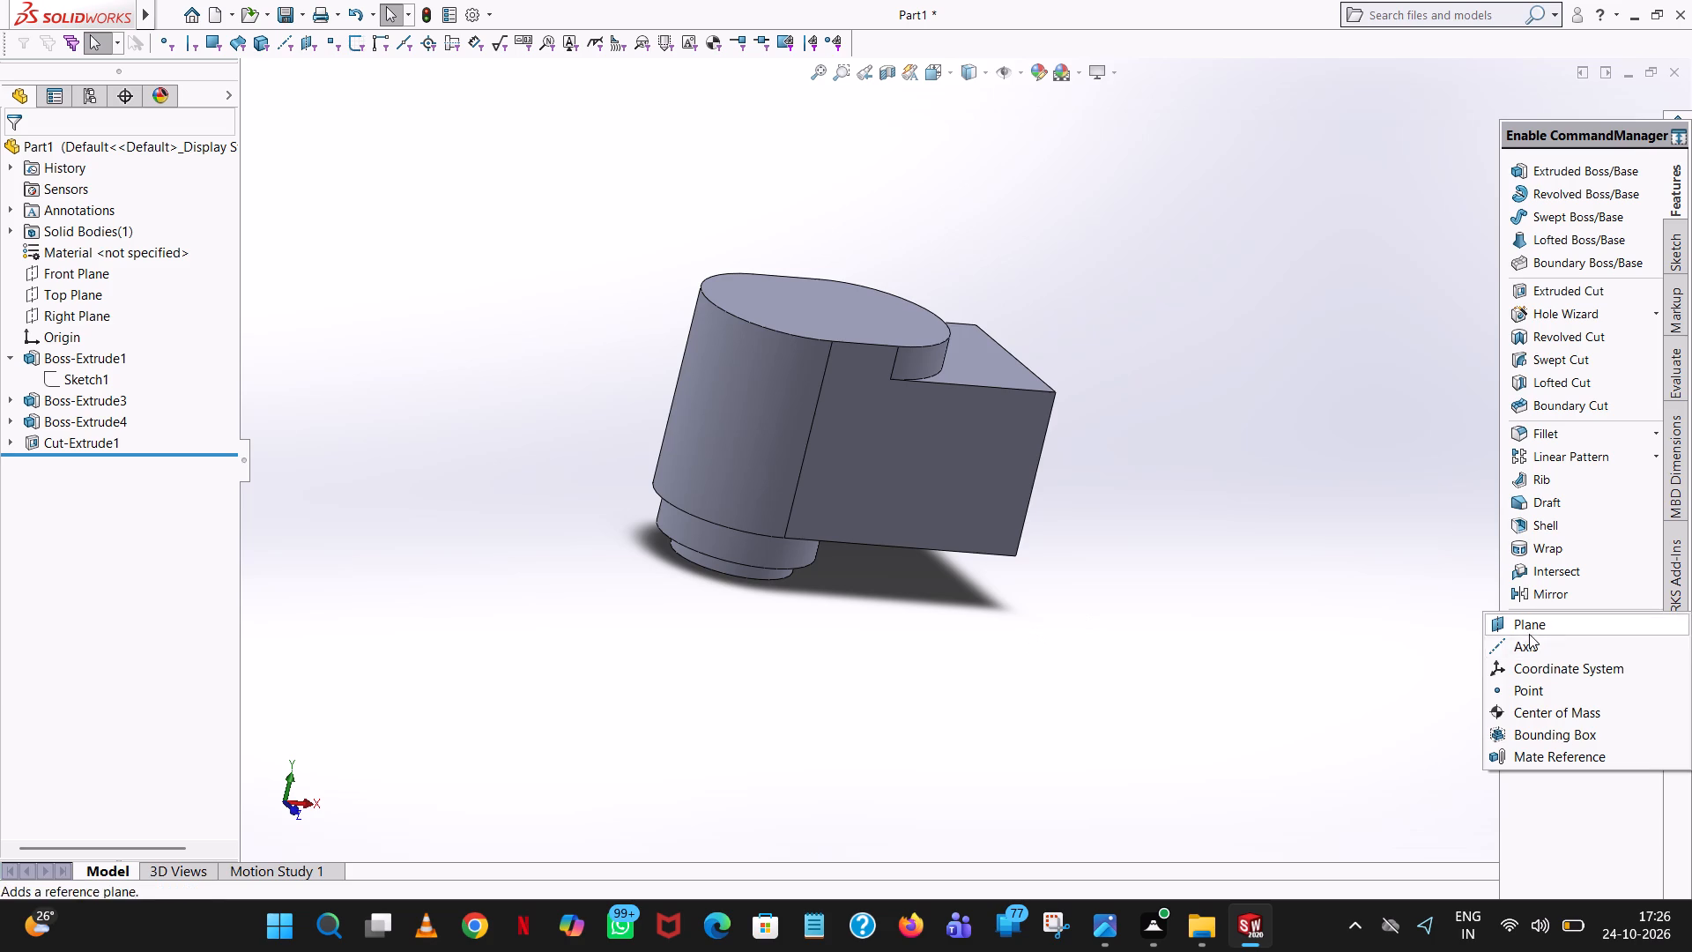
{"action": "left_click", "coordinate": [1529, 634]}
{"action": "middle_click_drag", "start_coordinate": [1033, 726], "coordinate": [1112, 284]}
{"action": "scroll", "coordinate": [1112, 284], "scroll_direction": "up", "scroll_amount": 1}
{"action": "left_click", "coordinate": [813, 381]}
{"action": "middle_click_drag", "start_coordinate": [1070, 254], "coordinate": [964, 608]}
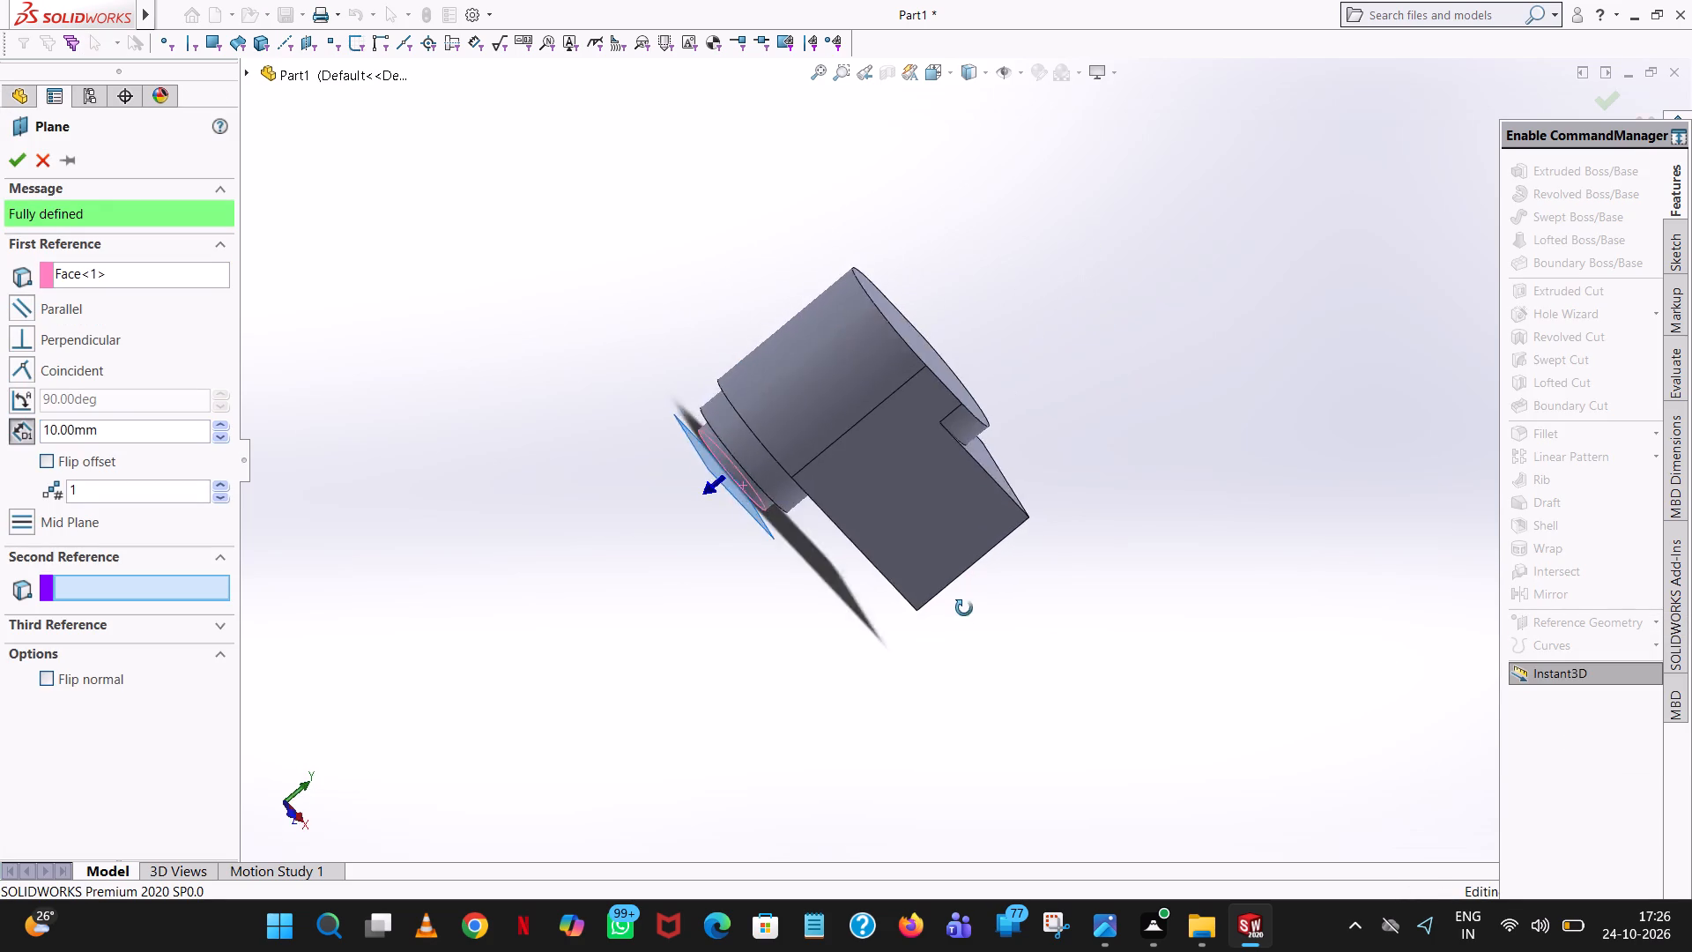
{"action": "middle_click_drag", "start_coordinate": [964, 608], "coordinate": [983, 601]}
{"action": "scroll", "coordinate": [983, 601], "scroll_direction": "up", "scroll_amount": 1}
{"action": "left_click", "coordinate": [43, 456]}
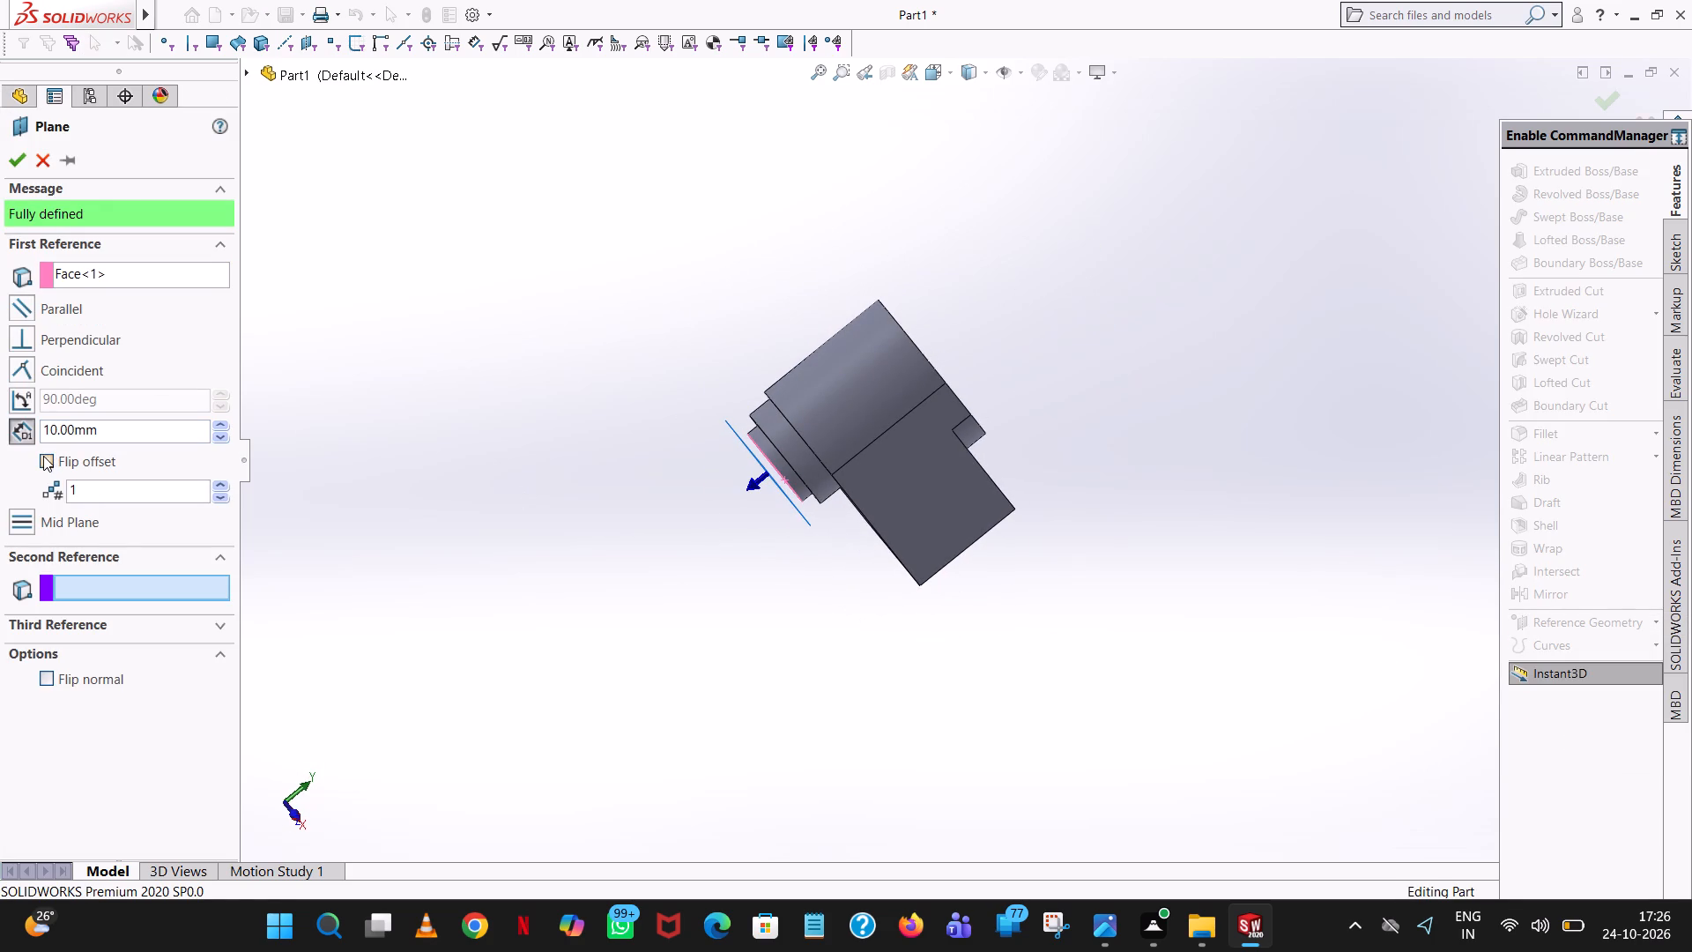
{"action": "middle_click_drag", "start_coordinate": [316, 370], "coordinate": [407, 524]}
{"action": "scroll", "coordinate": [372, 470], "scroll_direction": "up", "scroll_amount": 1}
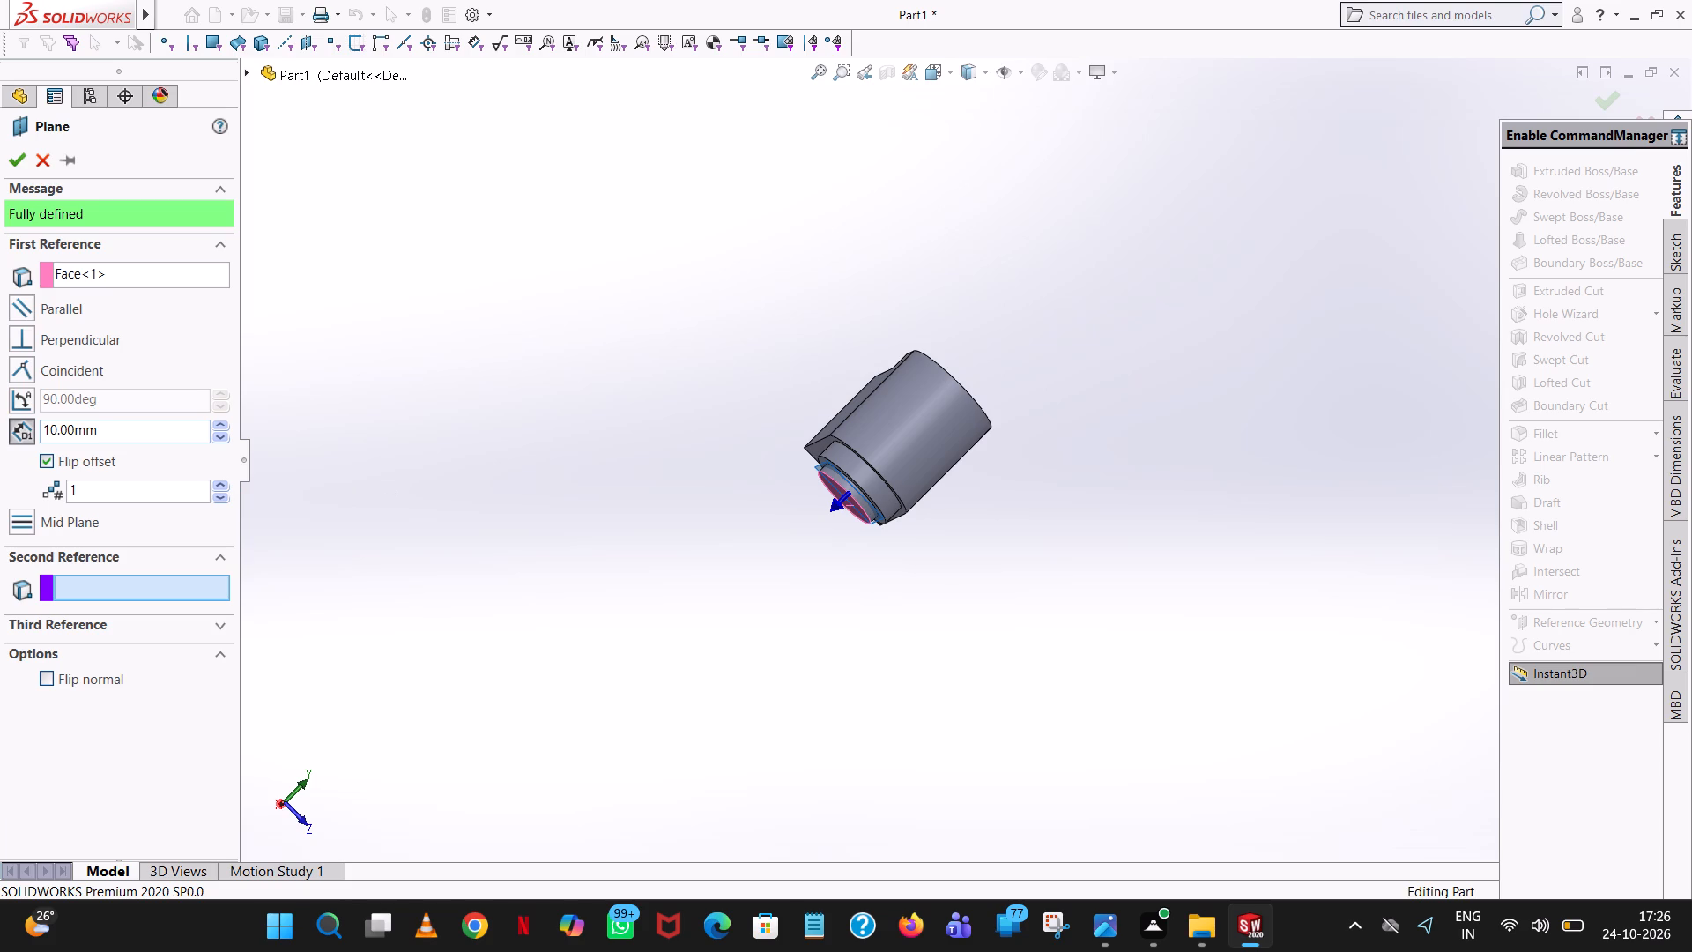
{"action": "double_click", "coordinate": [149, 430]}
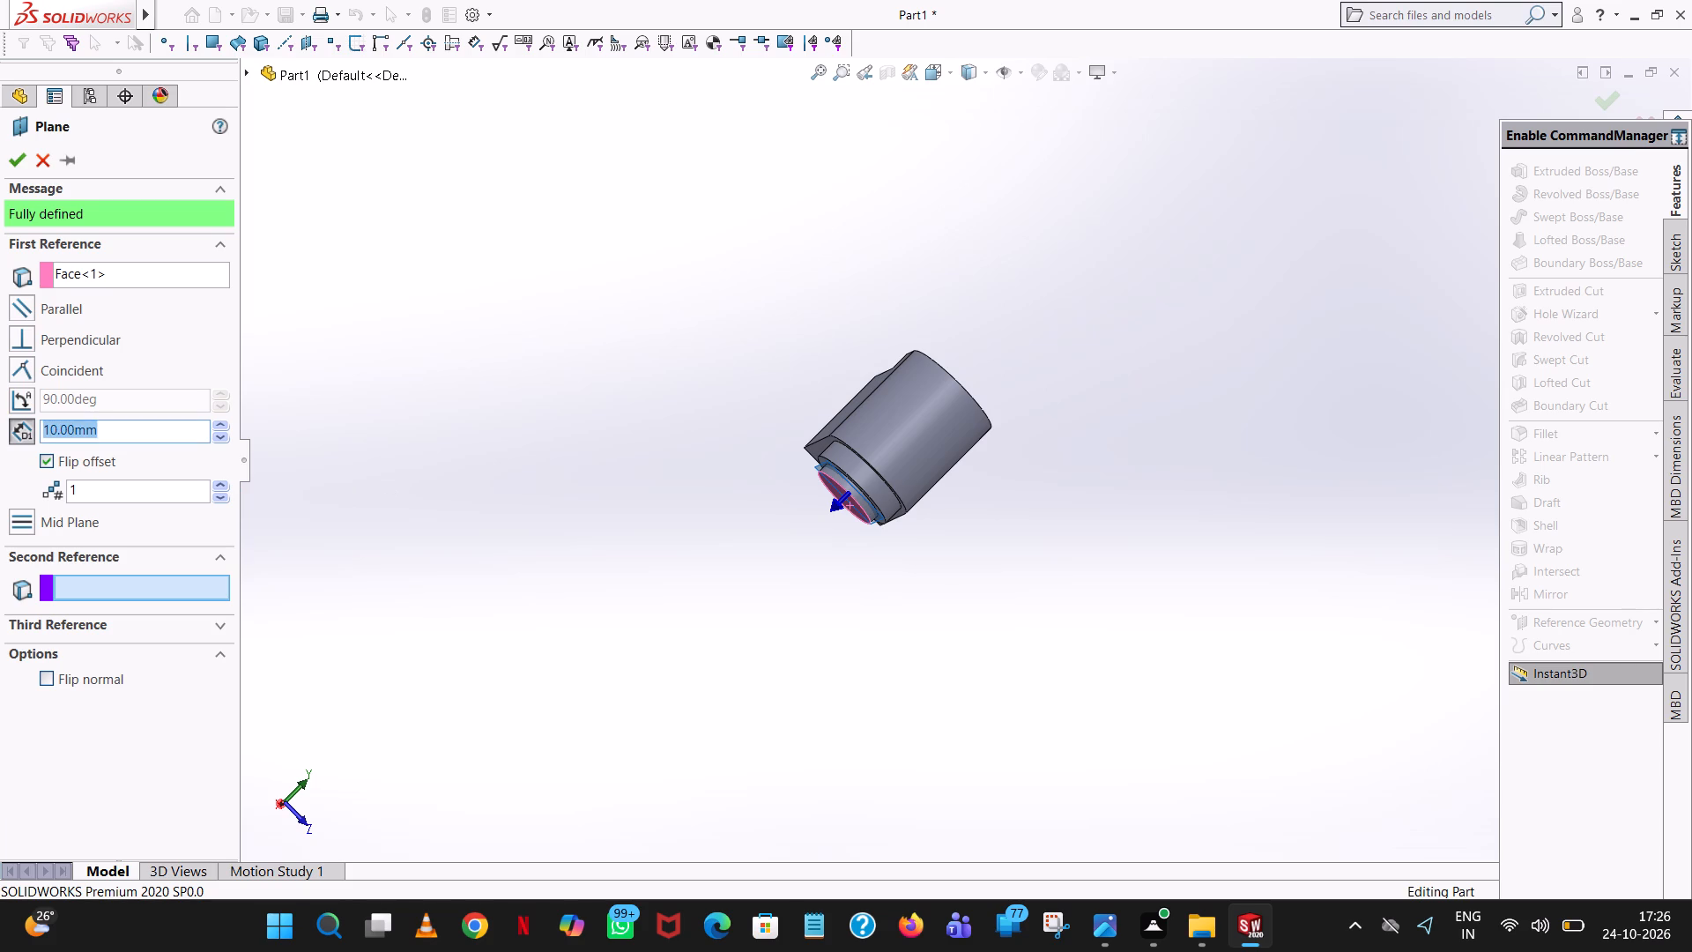
{"action": "type", "text": "45+"}
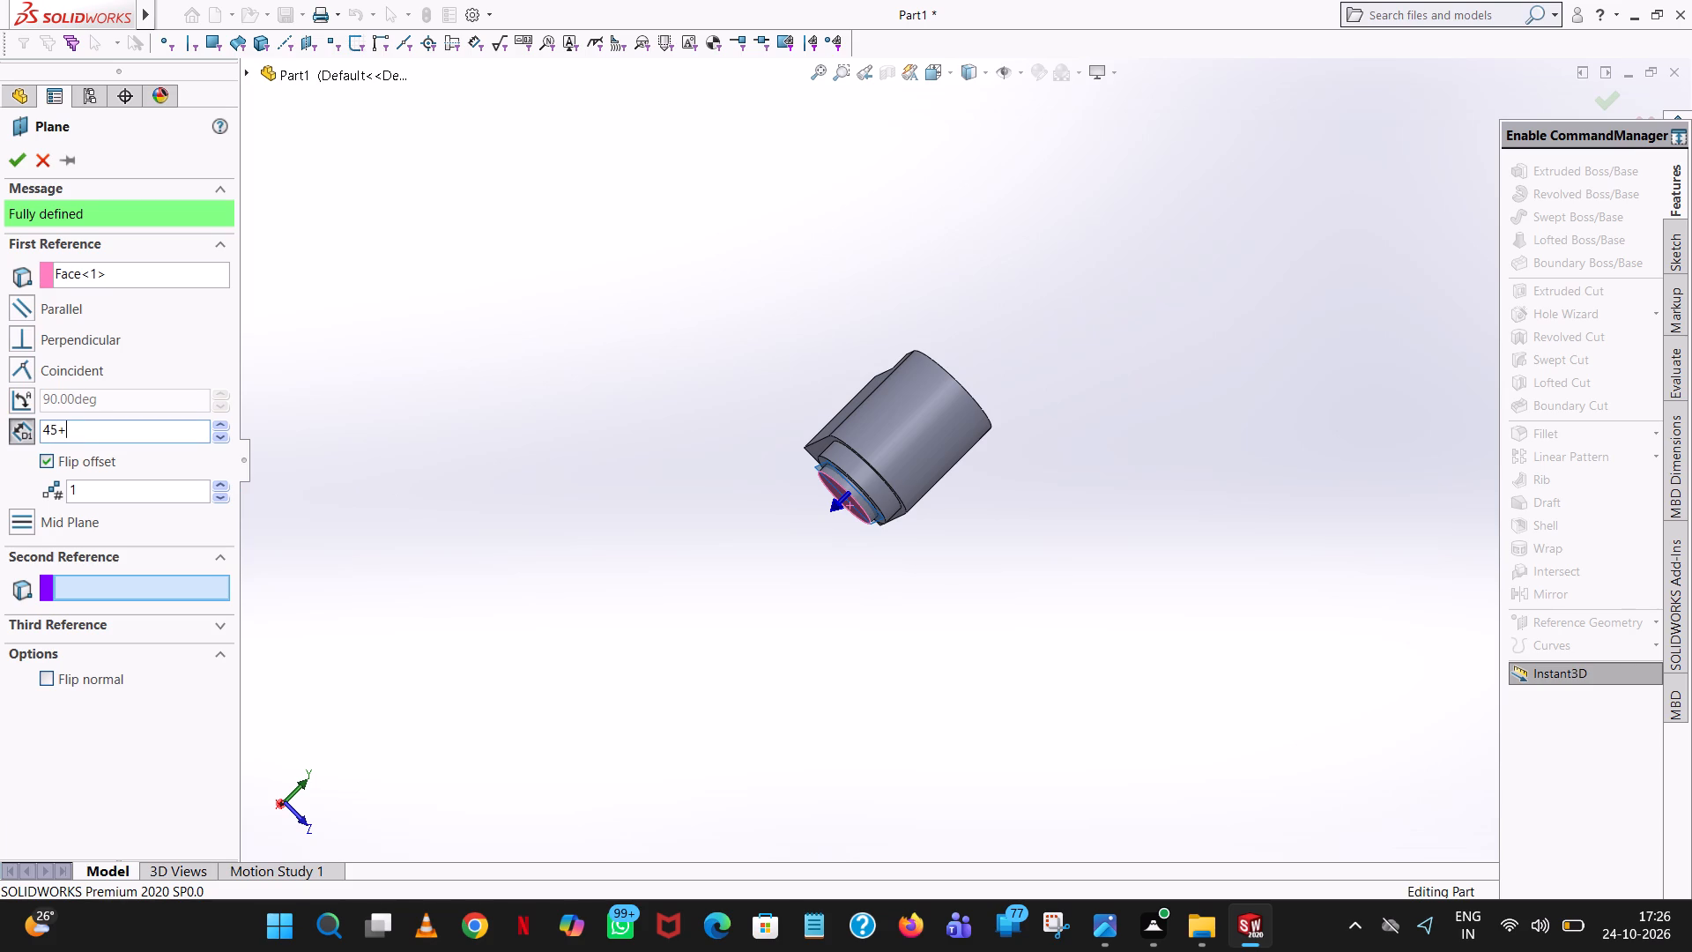
{"action": "type", "text": "42"}
{"action": "key", "text": "Return"}
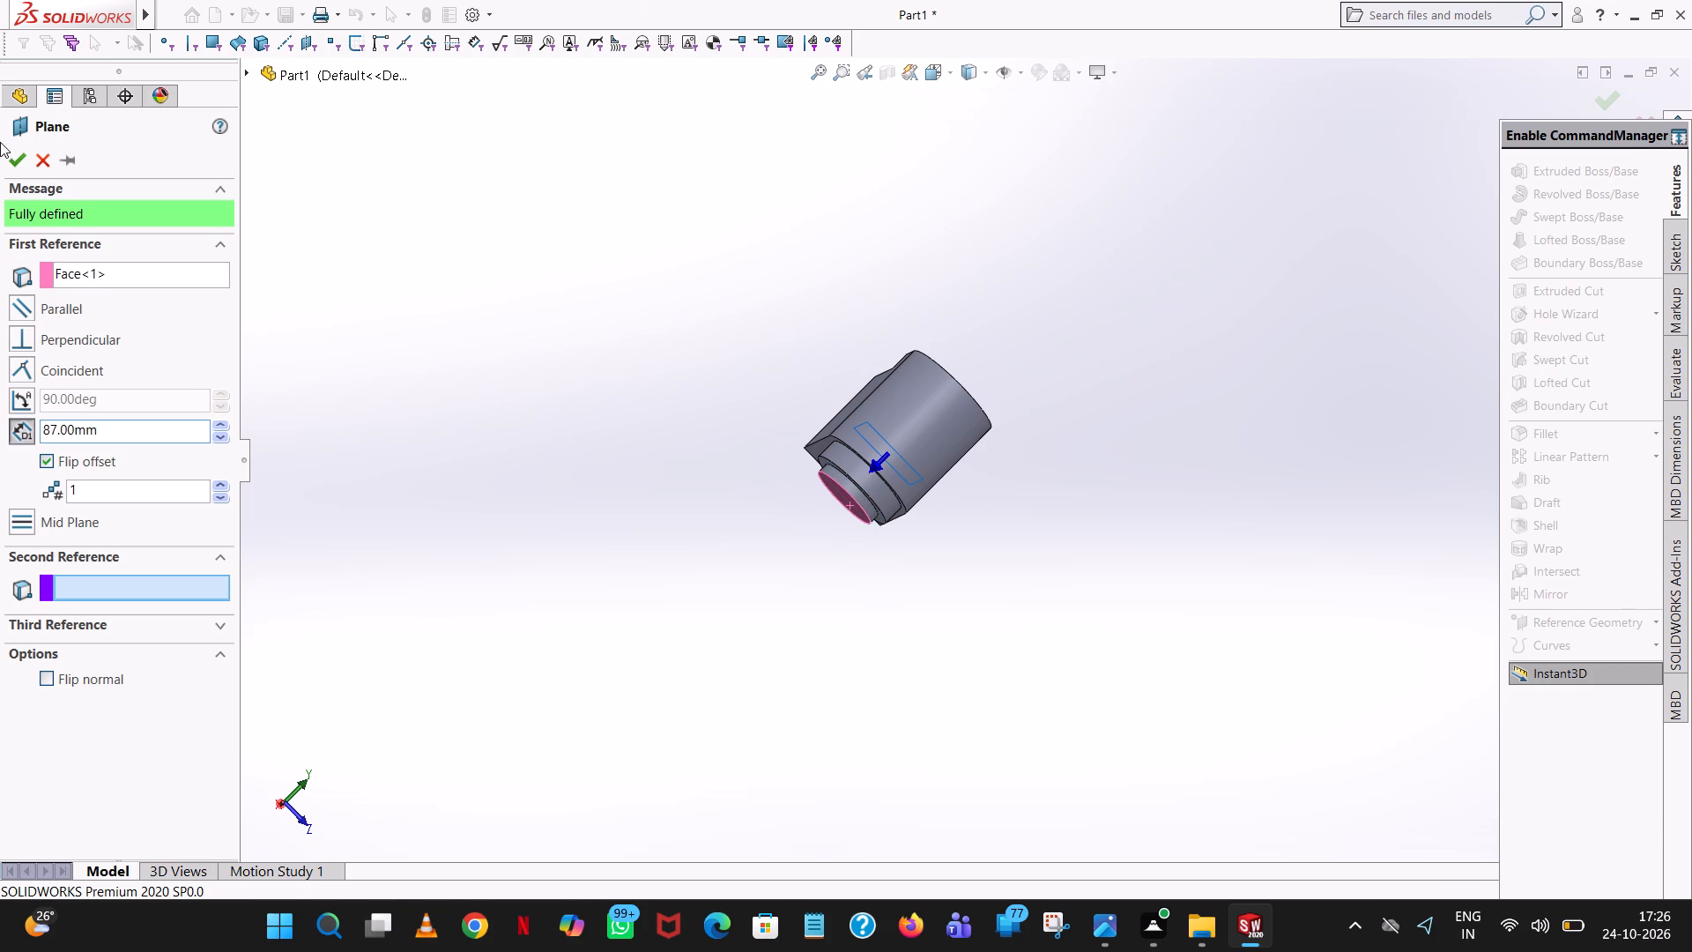
{"action": "left_click", "coordinate": [11, 165]}
Enlarge the offset plane's displayed boundary on all four sides so it extends well beyond the part.
{"action": "middle_click_drag", "start_coordinate": [952, 186], "coordinate": [661, 163]}
{"action": "scroll", "coordinate": [794, 160], "scroll_direction": "up", "scroll_amount": 1}
{"action": "middle_click_drag", "start_coordinate": [915, 163], "coordinate": [1028, 192]}
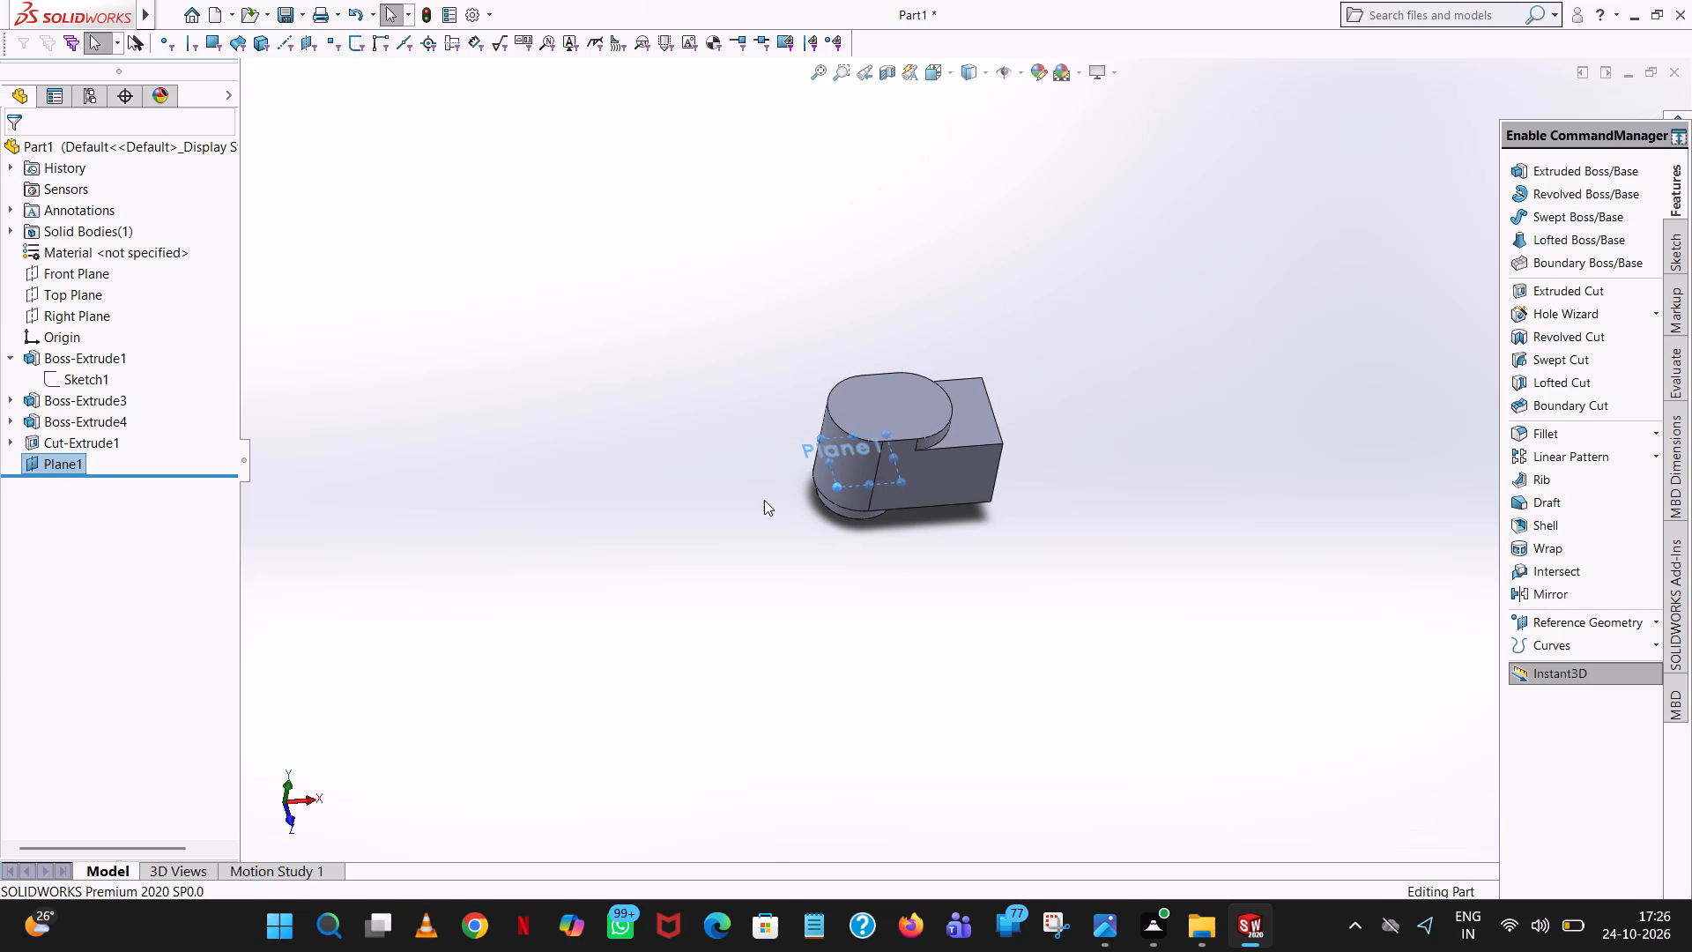
{"action": "left_click_drag", "start_coordinate": [827, 458], "coordinate": [581, 515]}
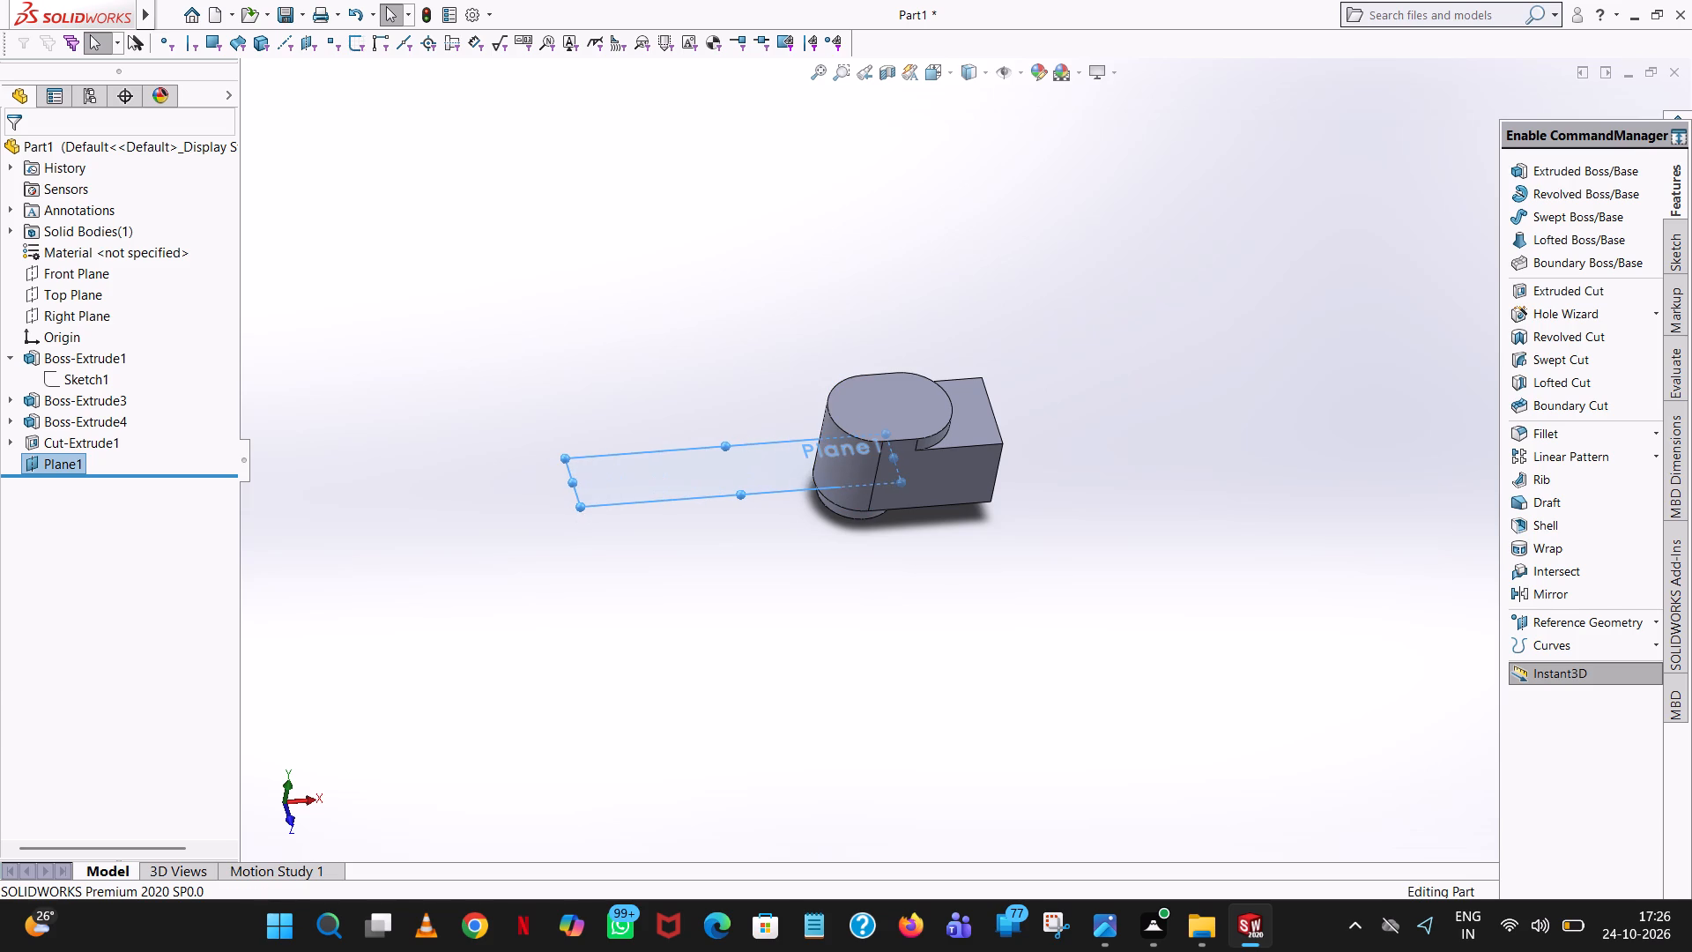
{"action": "left_click_drag", "start_coordinate": [896, 462], "coordinate": [1125, 466]}
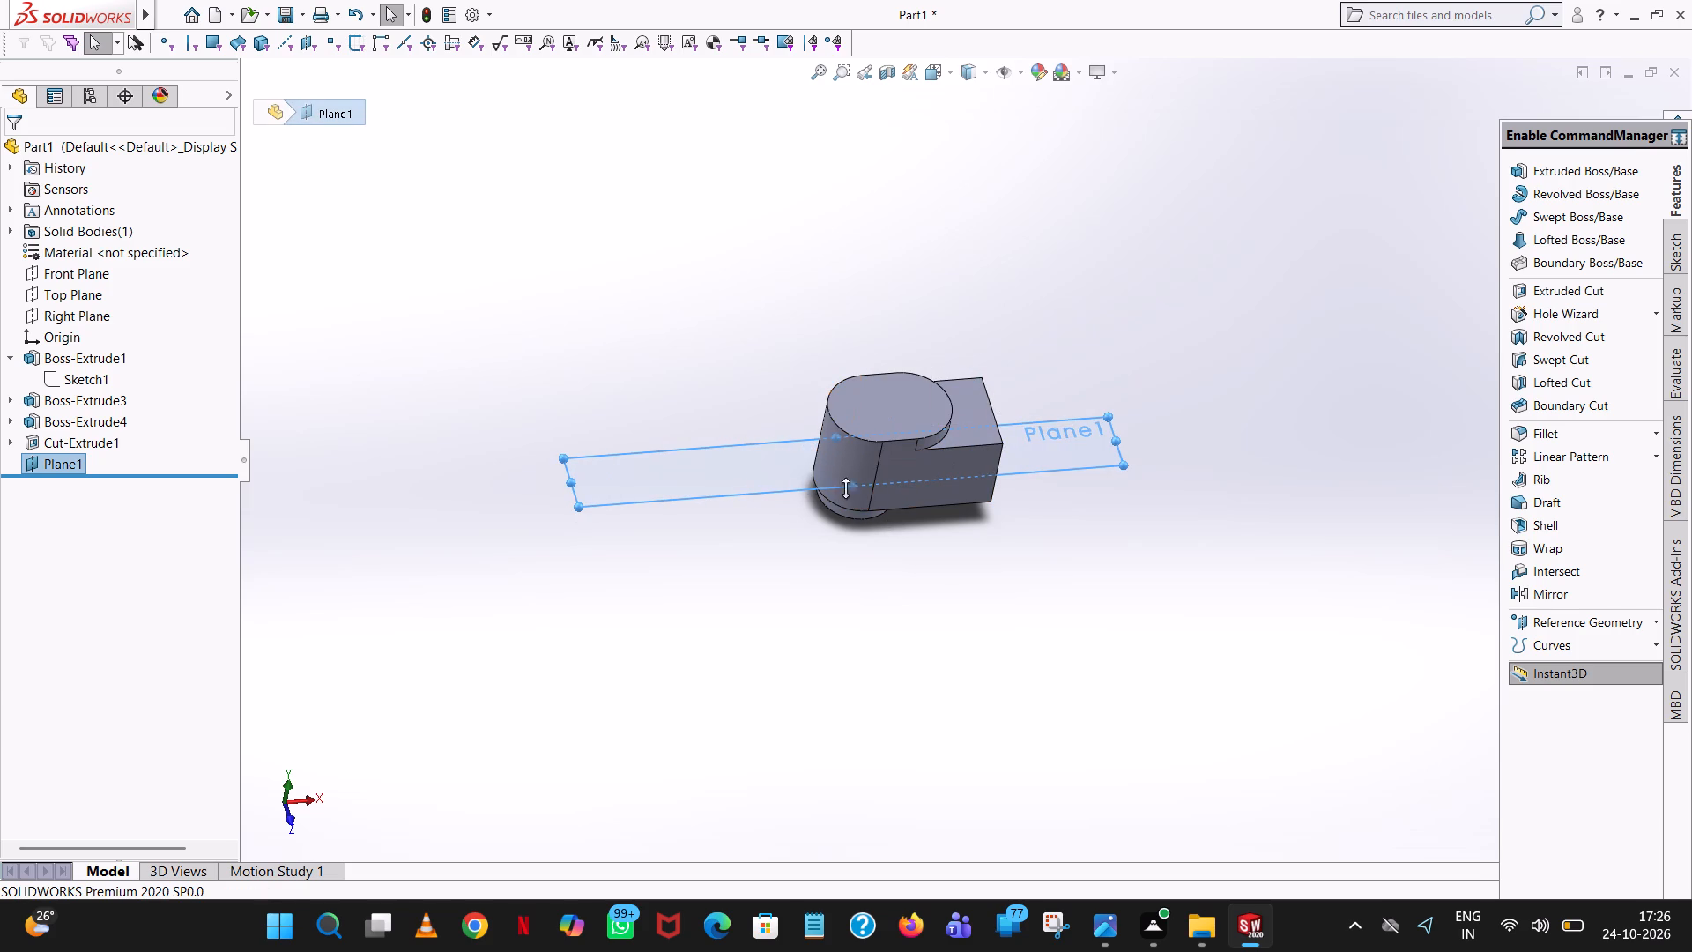
{"action": "left_click_drag", "start_coordinate": [853, 490], "coordinate": [922, 716]}
{"action": "left_click_drag", "start_coordinate": [834, 441], "coordinate": [831, 437]}
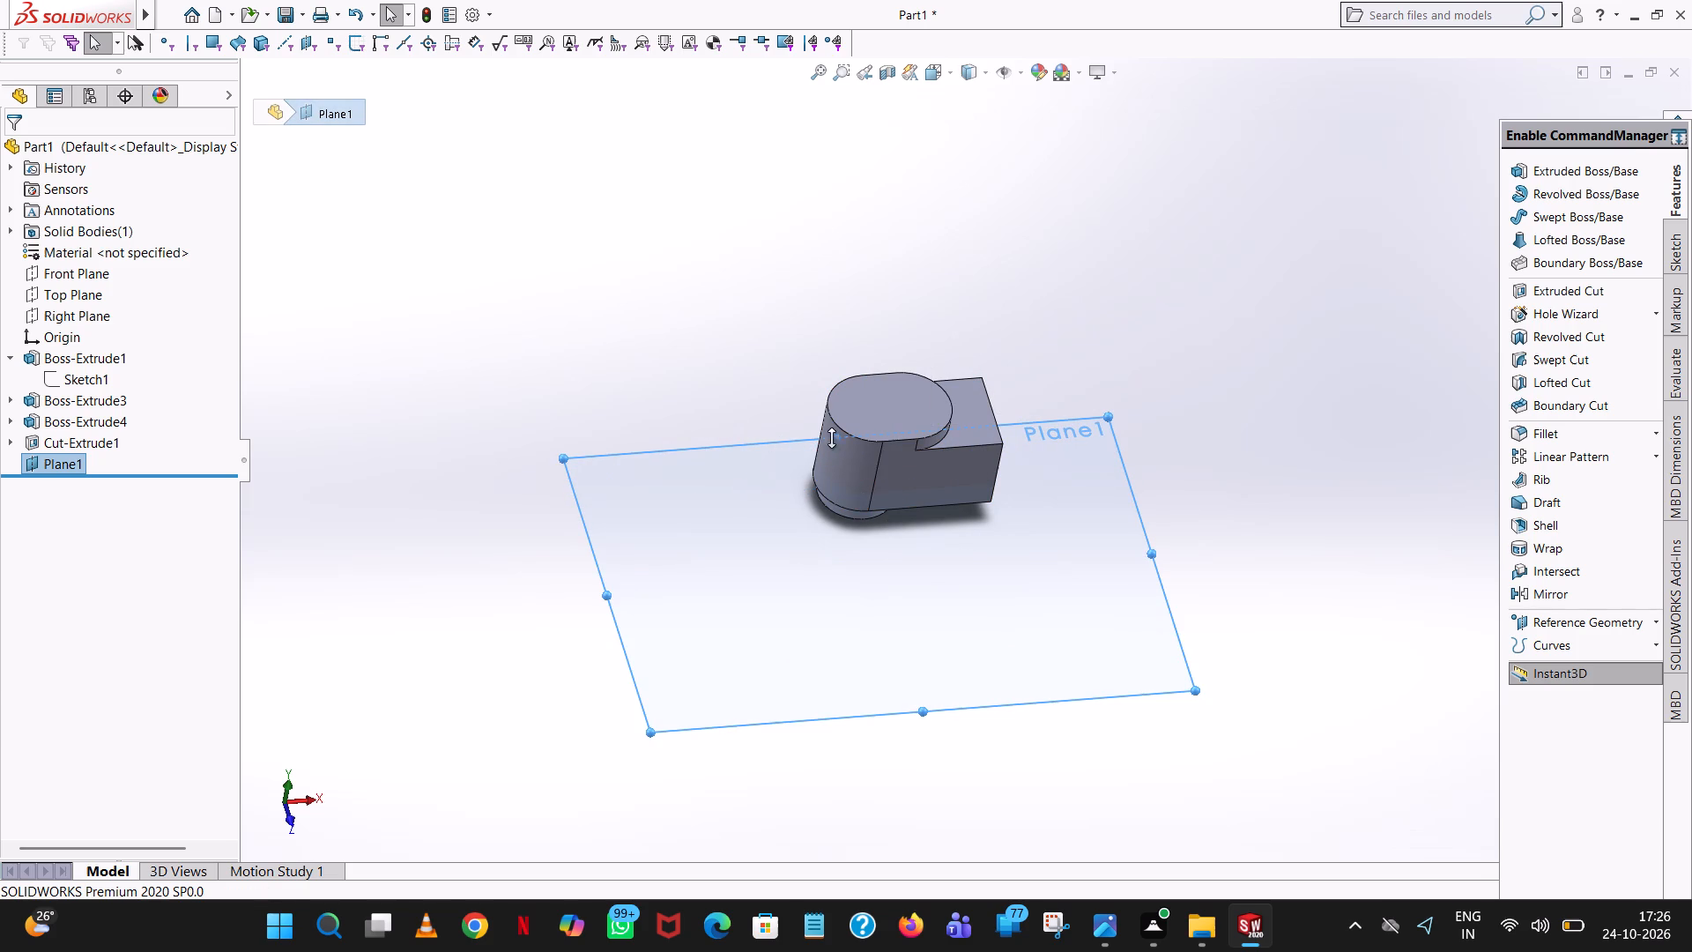
{"action": "left_click_drag", "start_coordinate": [831, 437], "coordinate": [777, 209]}
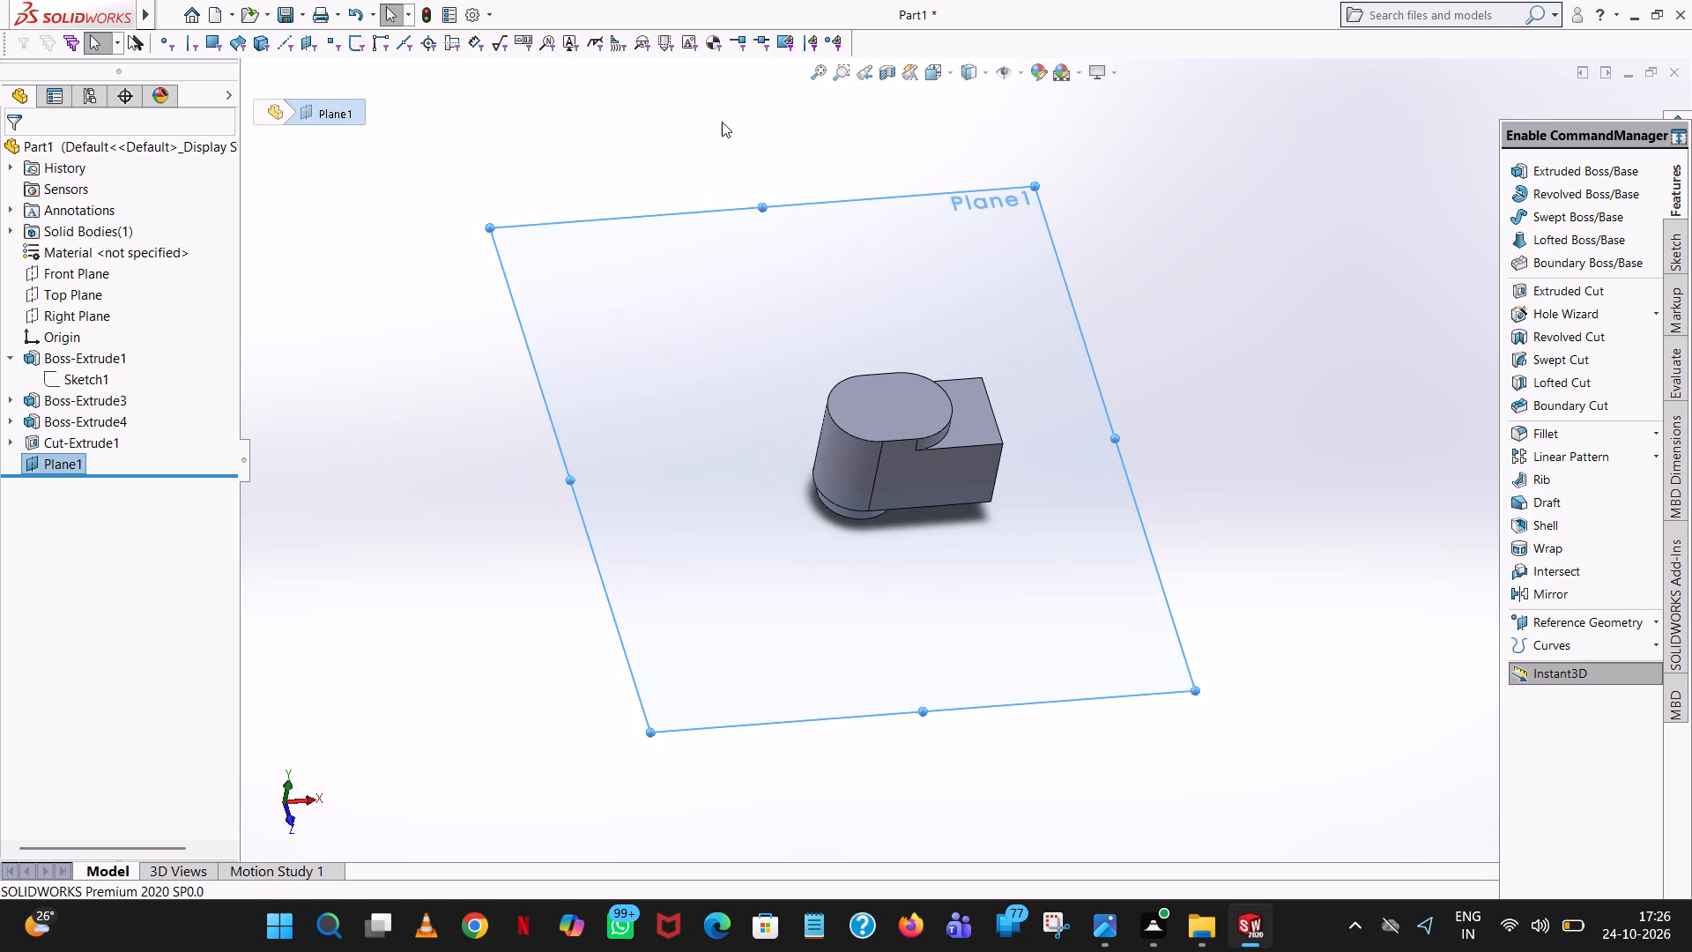
{"action": "left_click", "coordinate": [722, 122]}
Start a new sketch on the offset plane and view it from below.
{"action": "left_click", "coordinate": [39, 460]}
{"action": "left_click", "coordinate": [54, 428]}
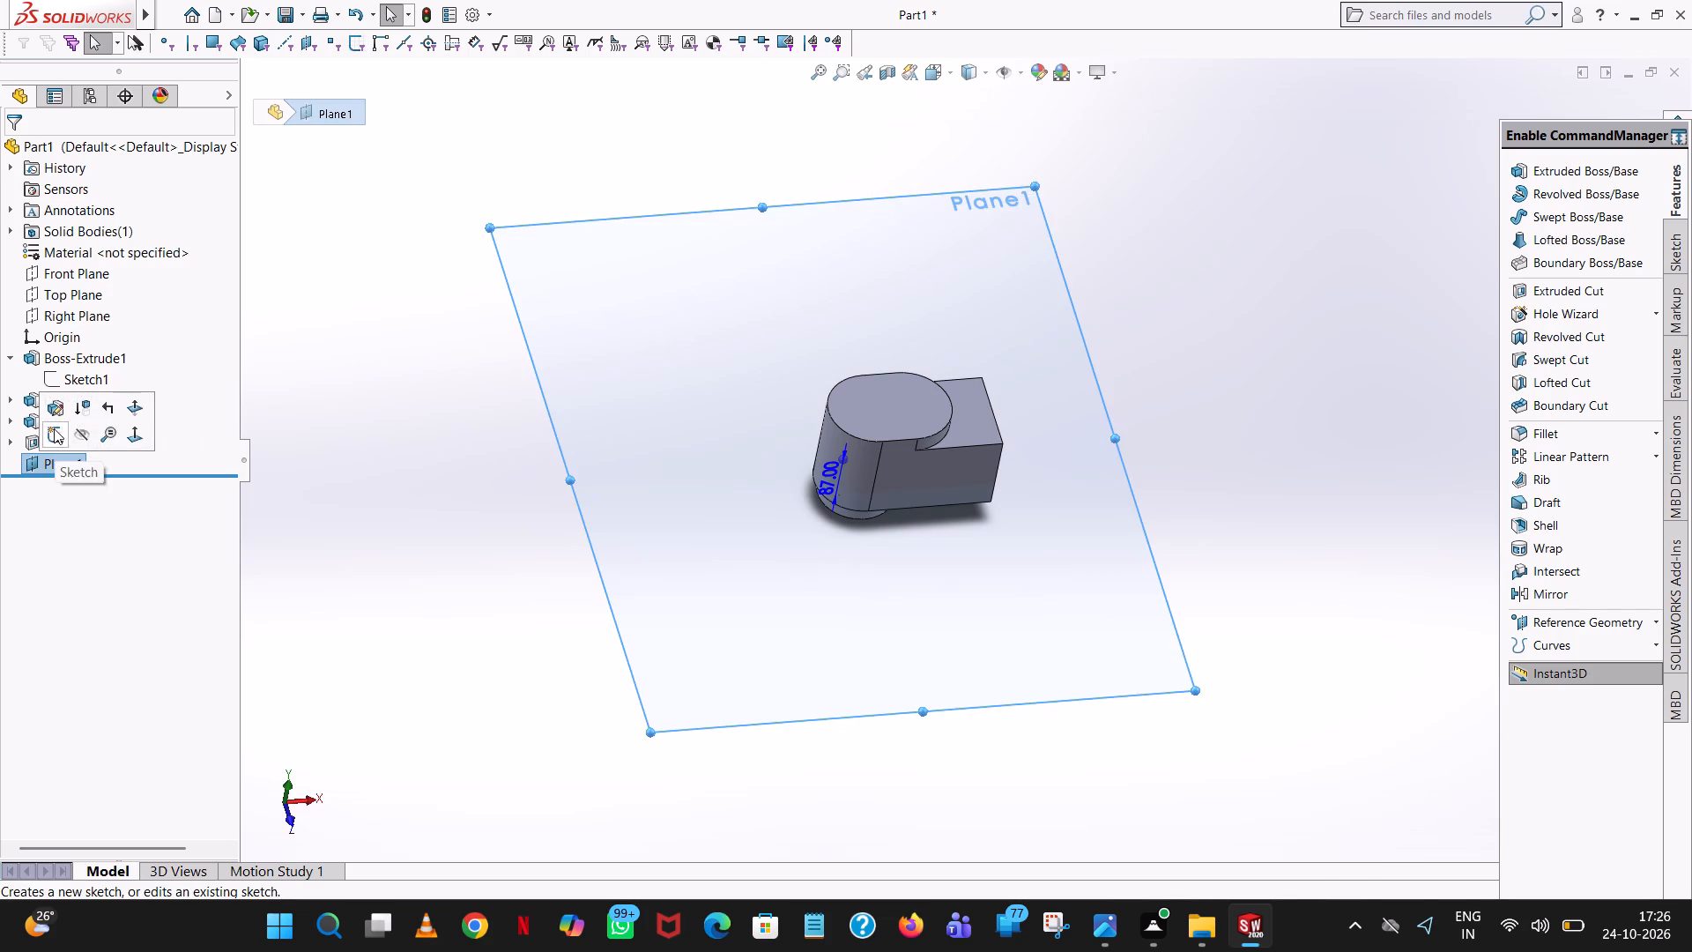
{"action": "left_click", "coordinate": [950, 78]}
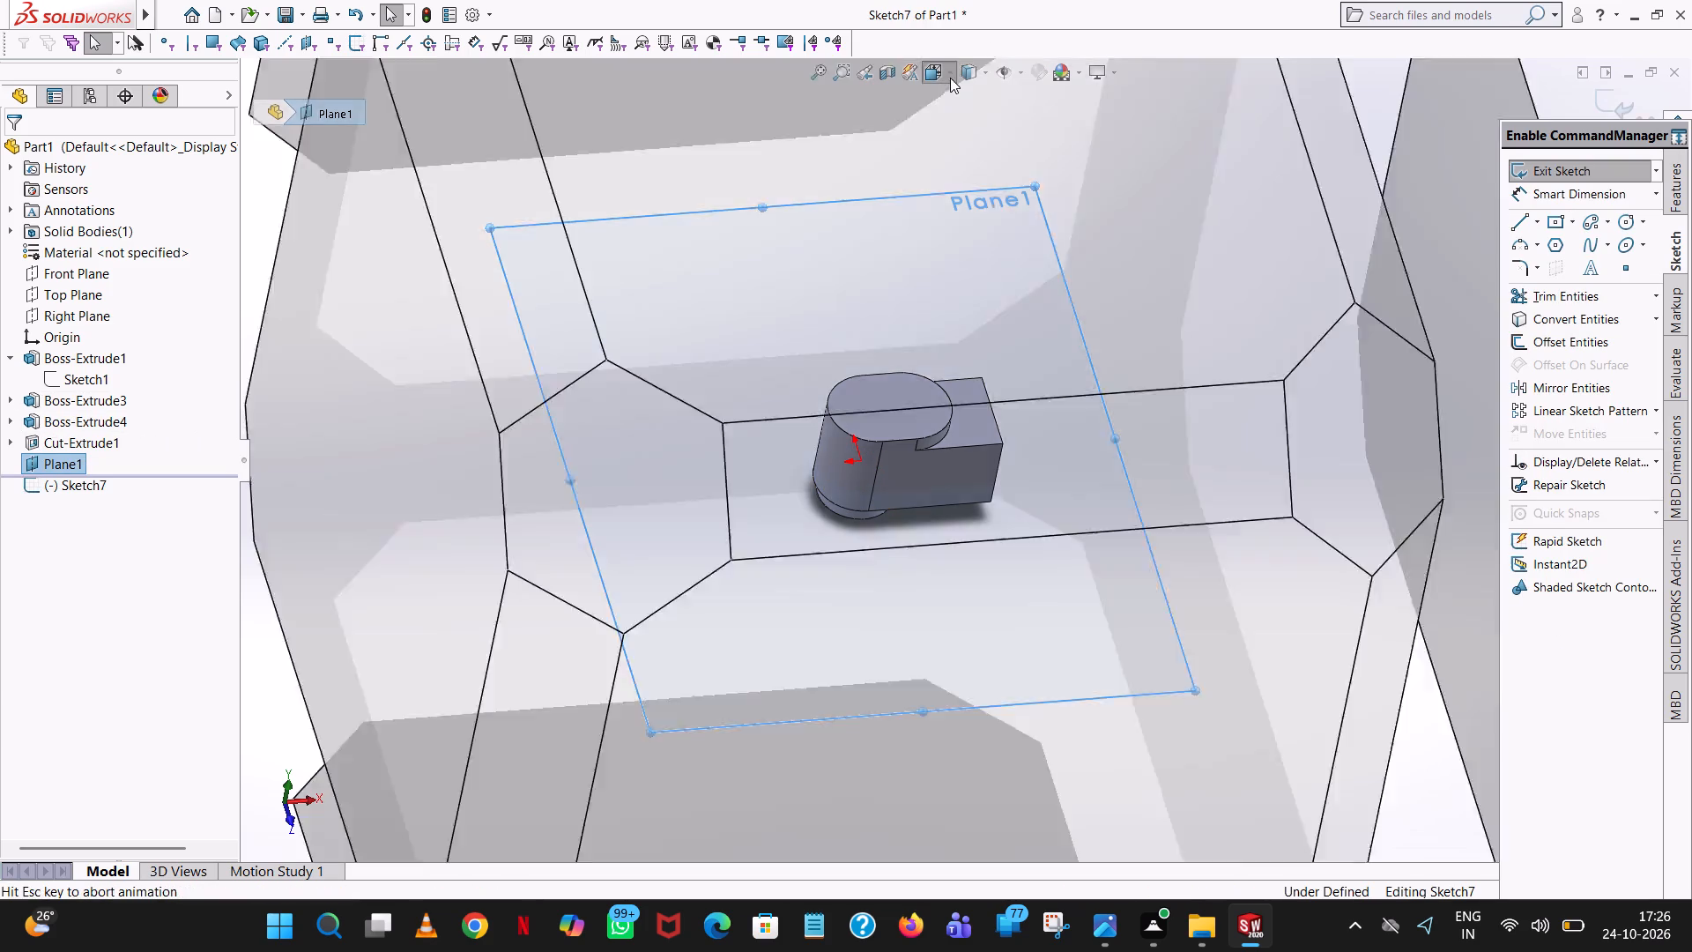
{"action": "left_click", "coordinate": [1027, 175]}
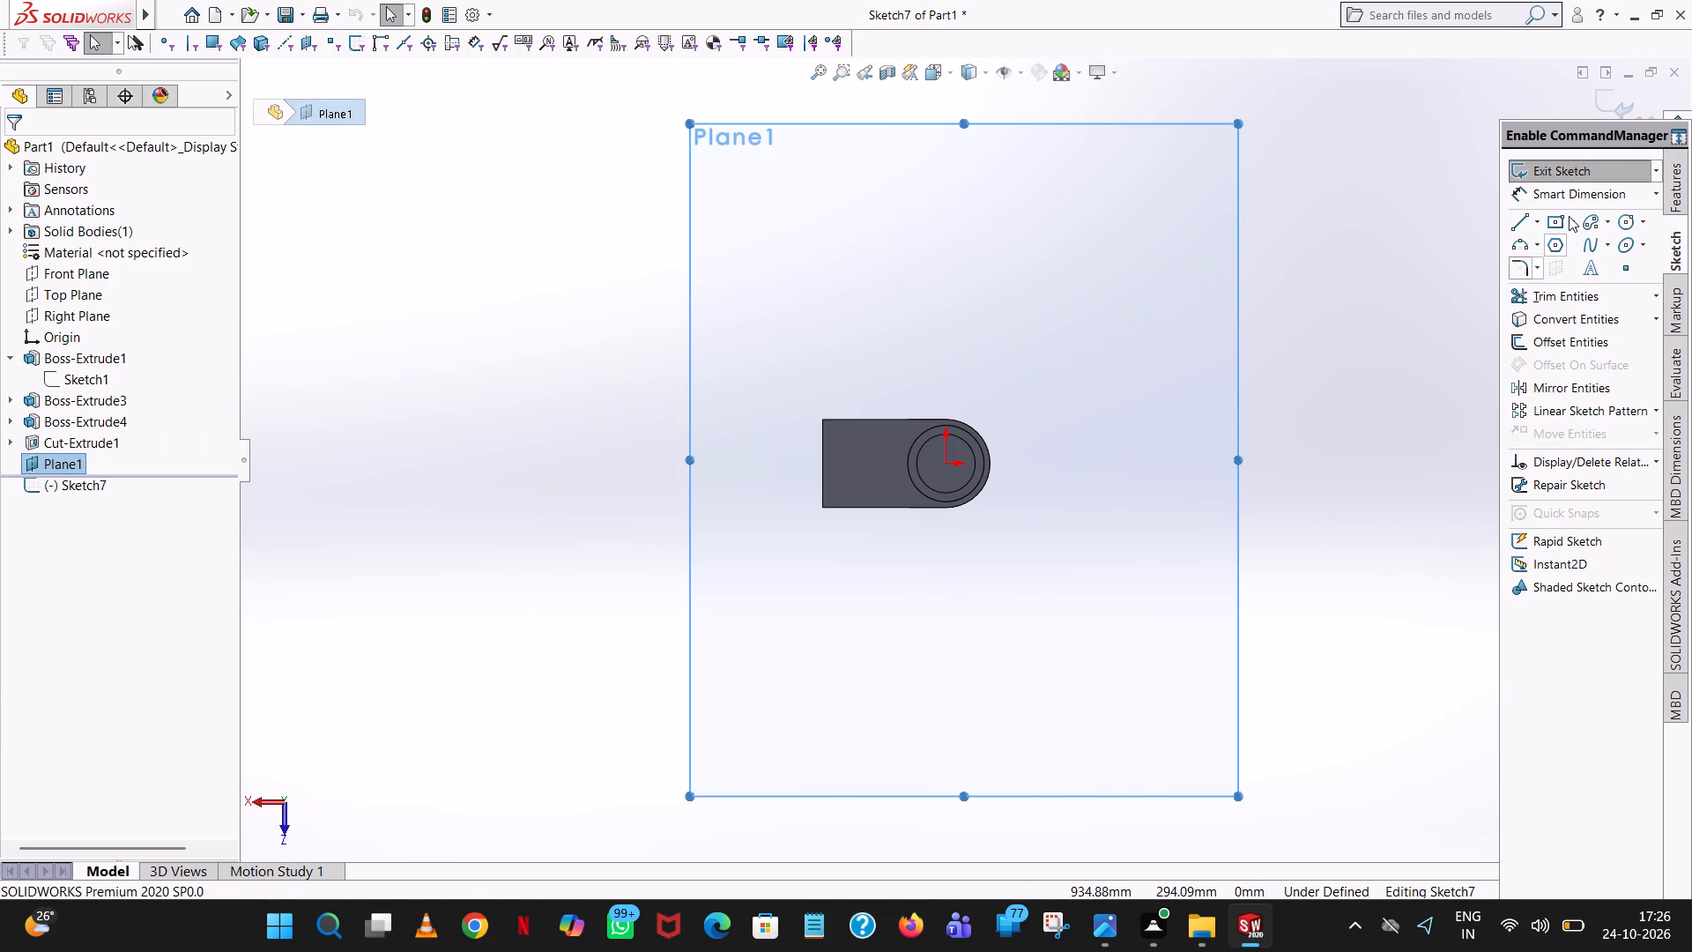
Draw a 315 mm horizontal line from the midpoint of the block's straight end, through the origin, past the rounded end.
{"action": "left_click", "coordinate": [1519, 220]}
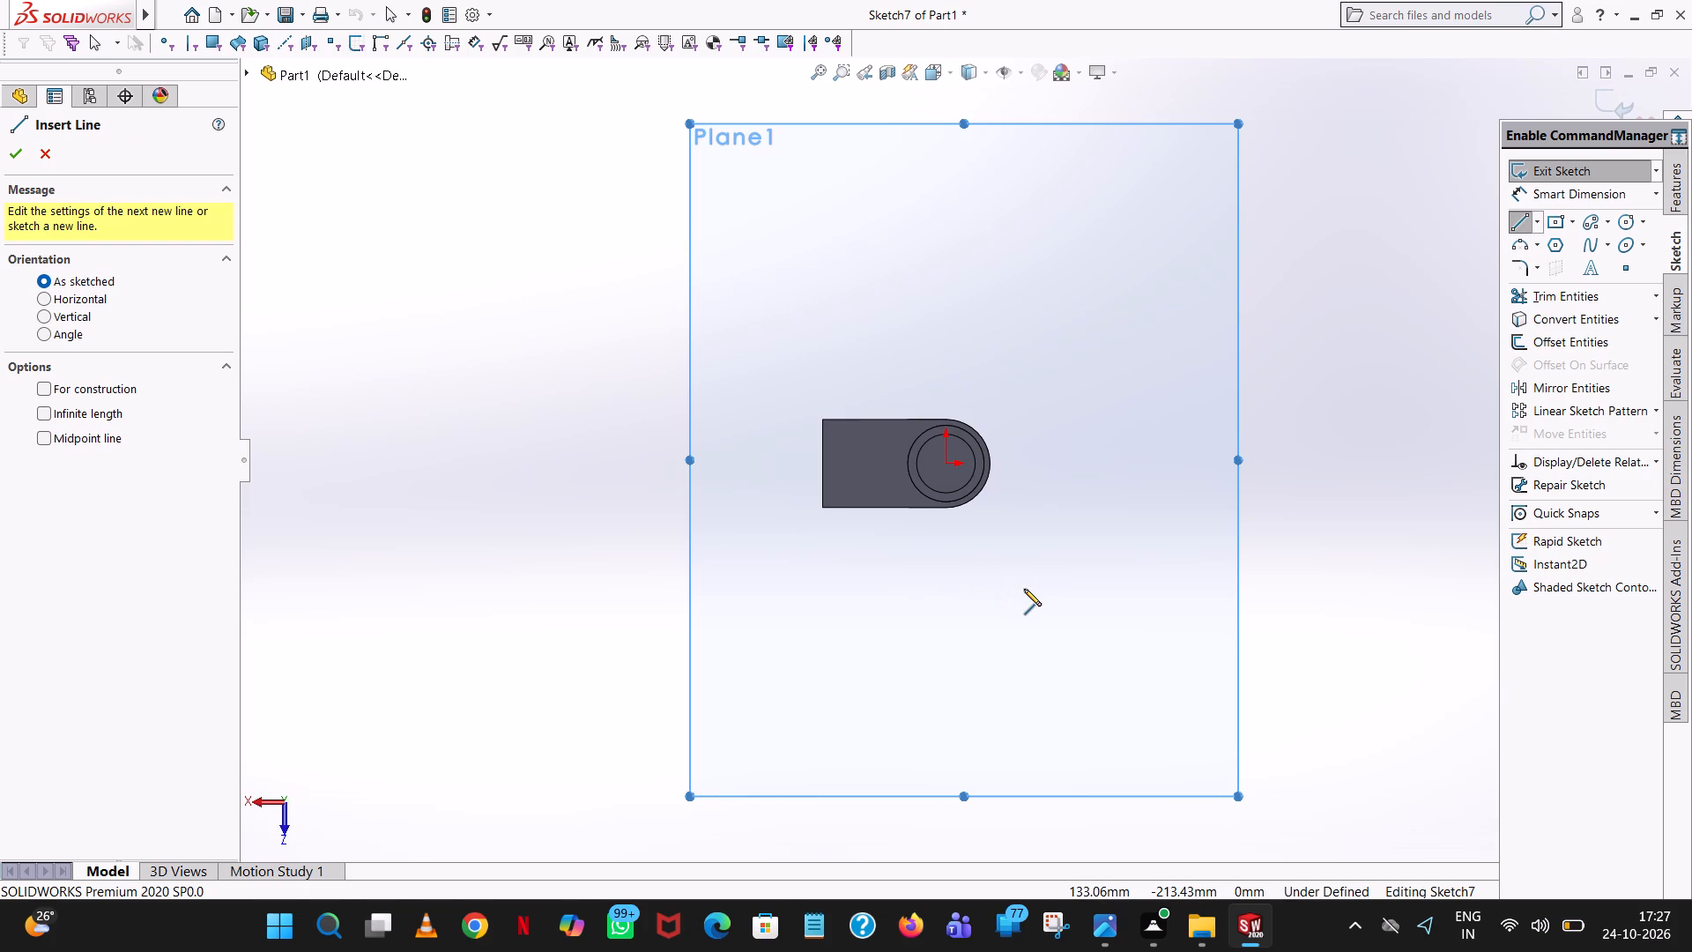
{"action": "scroll", "coordinate": [1024, 589], "scroll_direction": "down", "scroll_amount": 2}
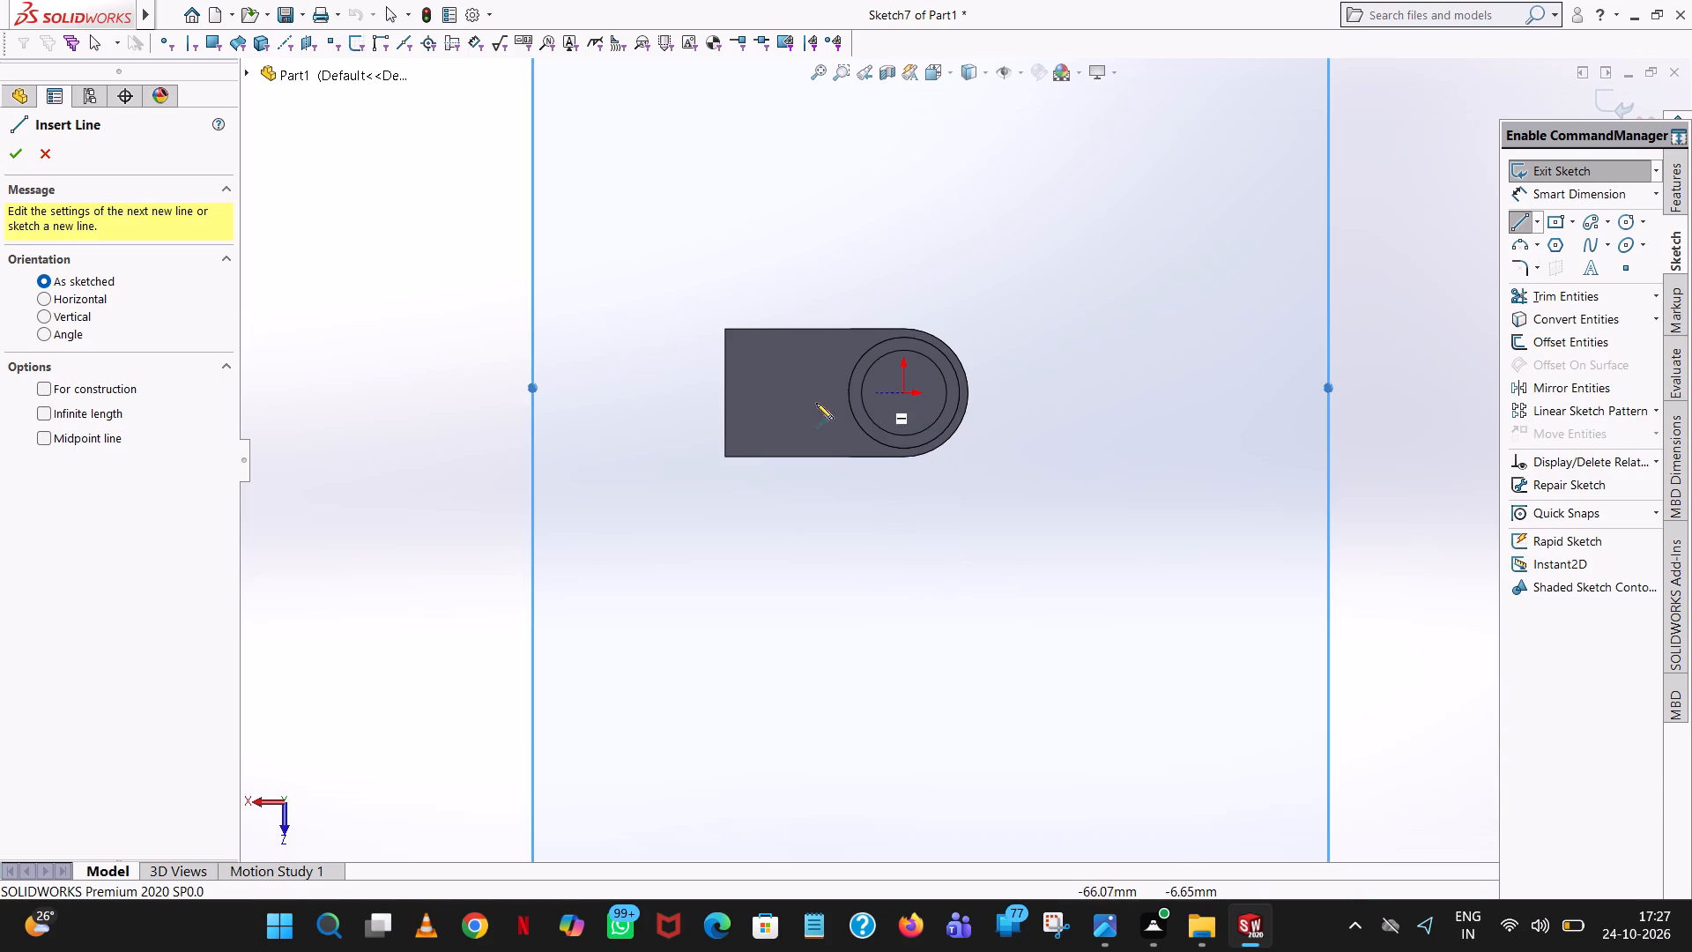
{"action": "left_click", "coordinate": [723, 392]}
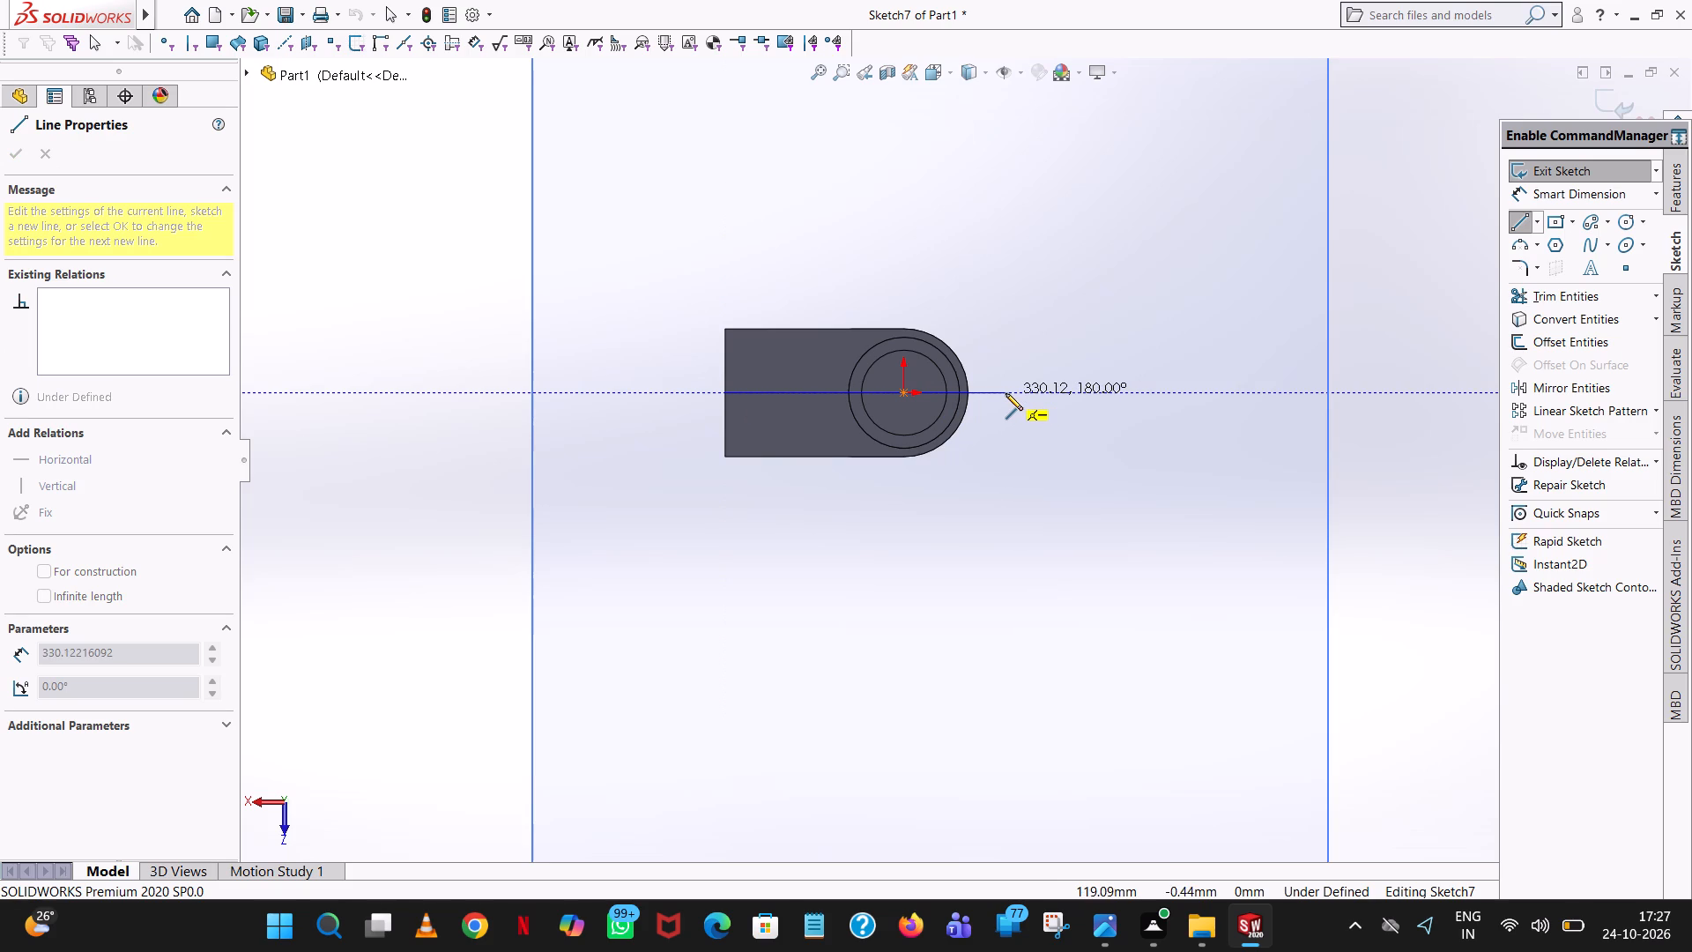
{"action": "left_click", "coordinate": [1006, 393]}
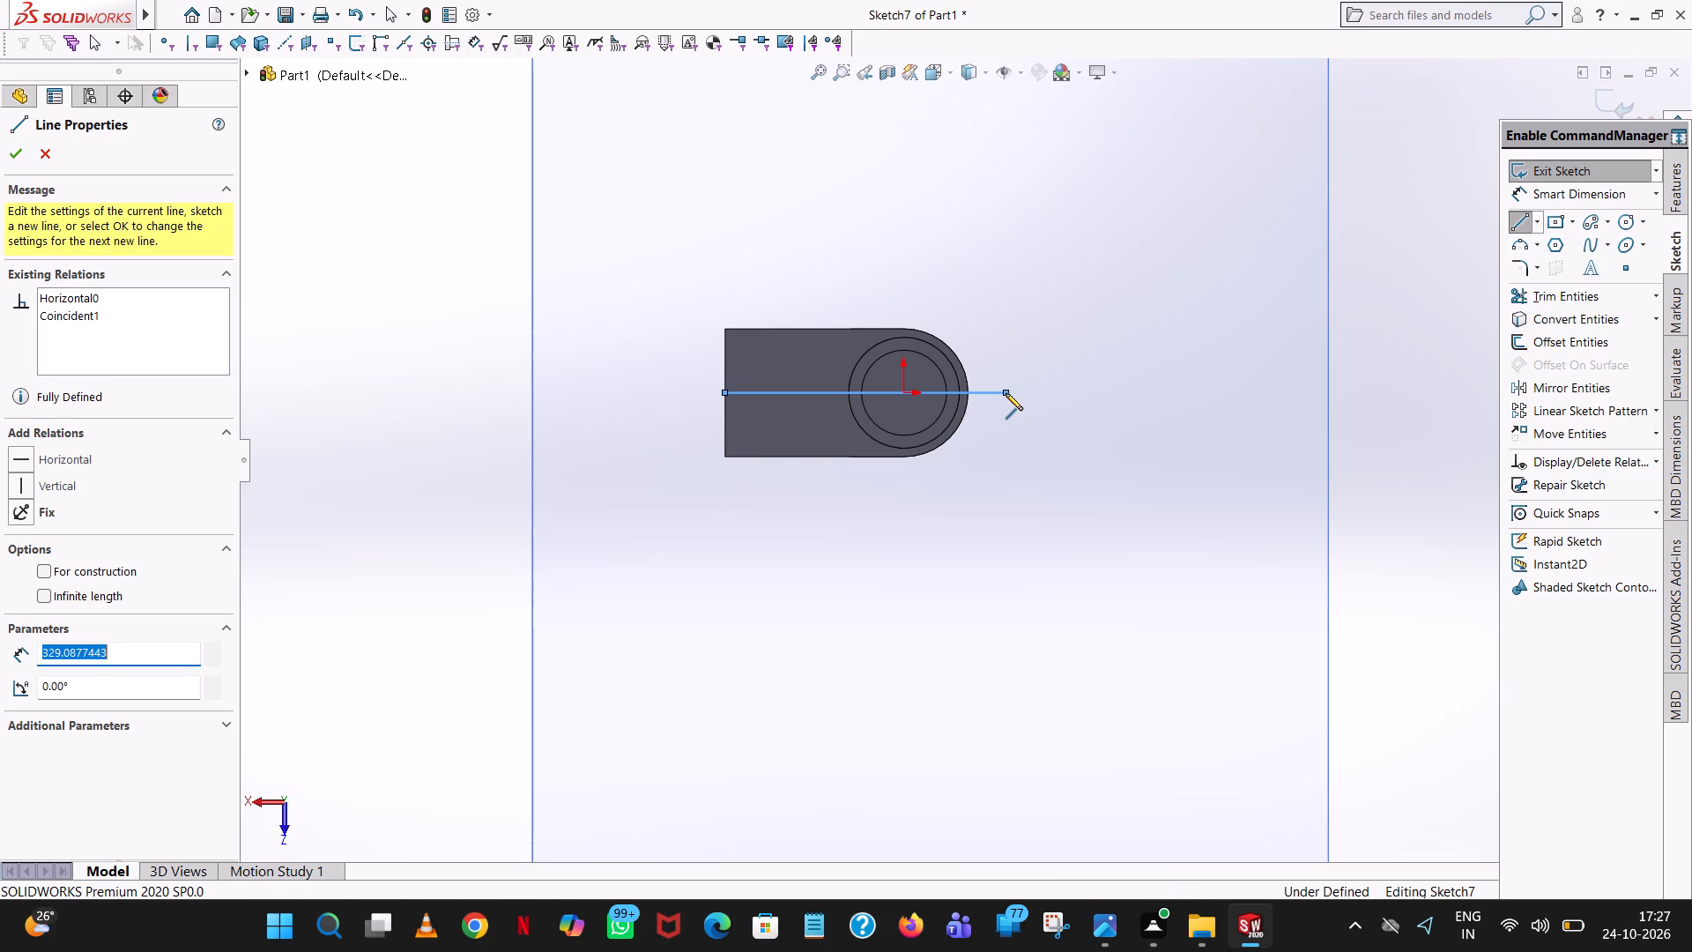
{"action": "type", "text": "315"}
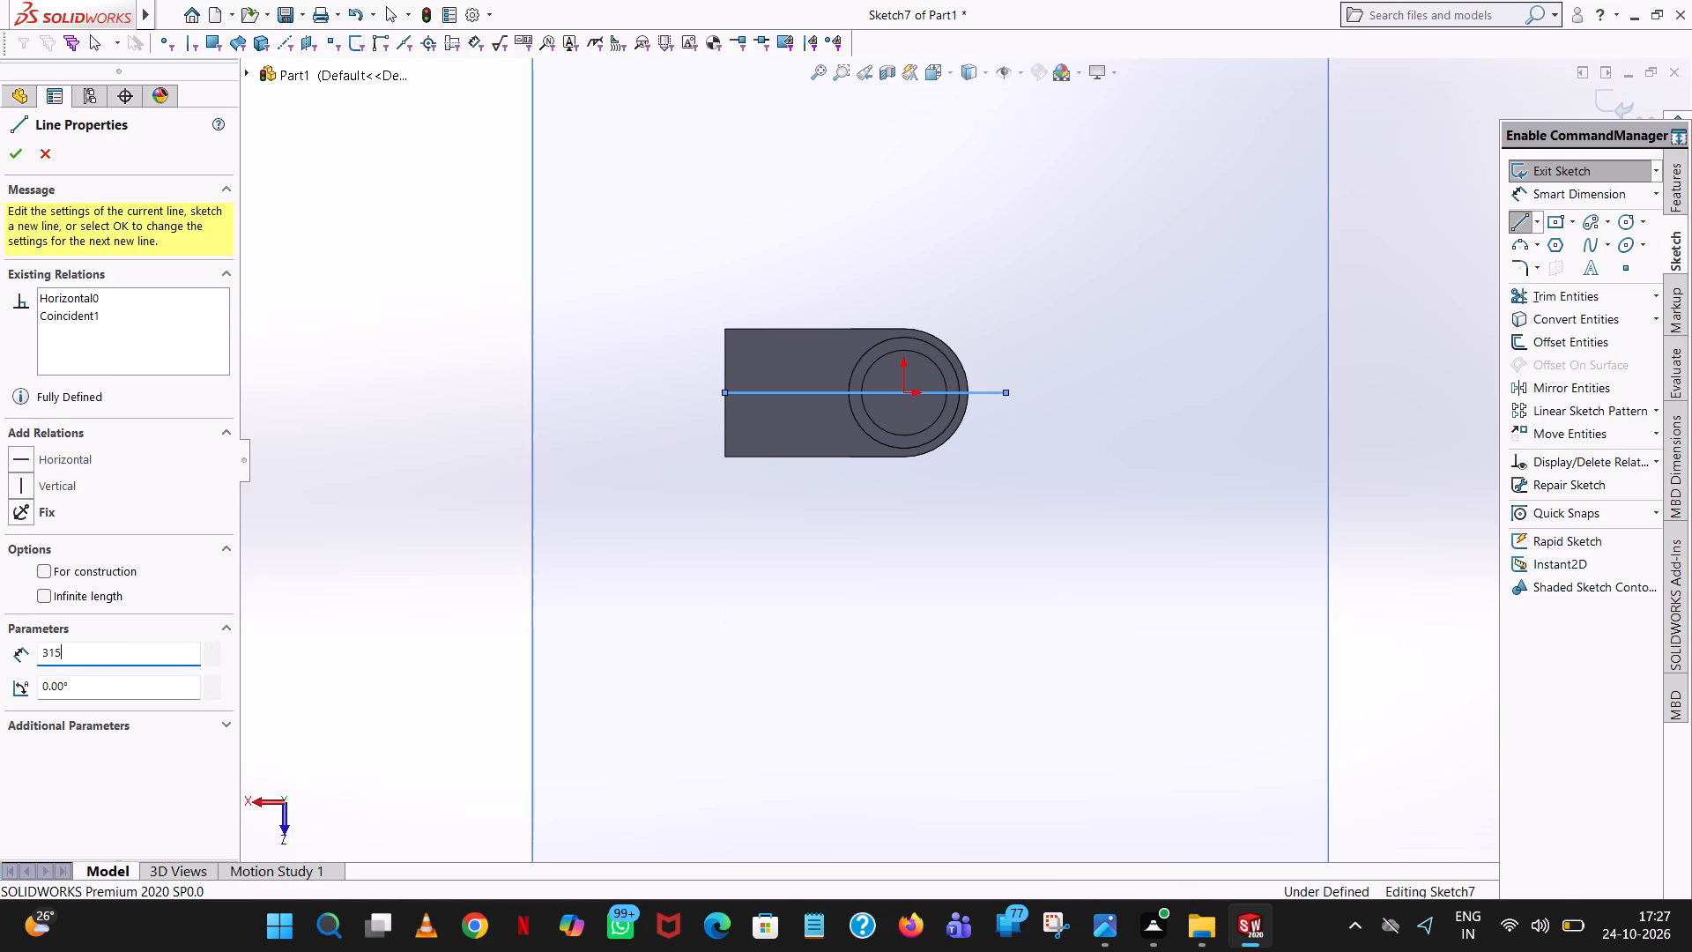
{"action": "key", "text": "Return"}
From the centre line's outer end, draw 75 mm vertical lines both ways, each continued by a 105 mm horizontal line to the rounded end's tangent point.
{"action": "left_click", "coordinate": [993, 326]}
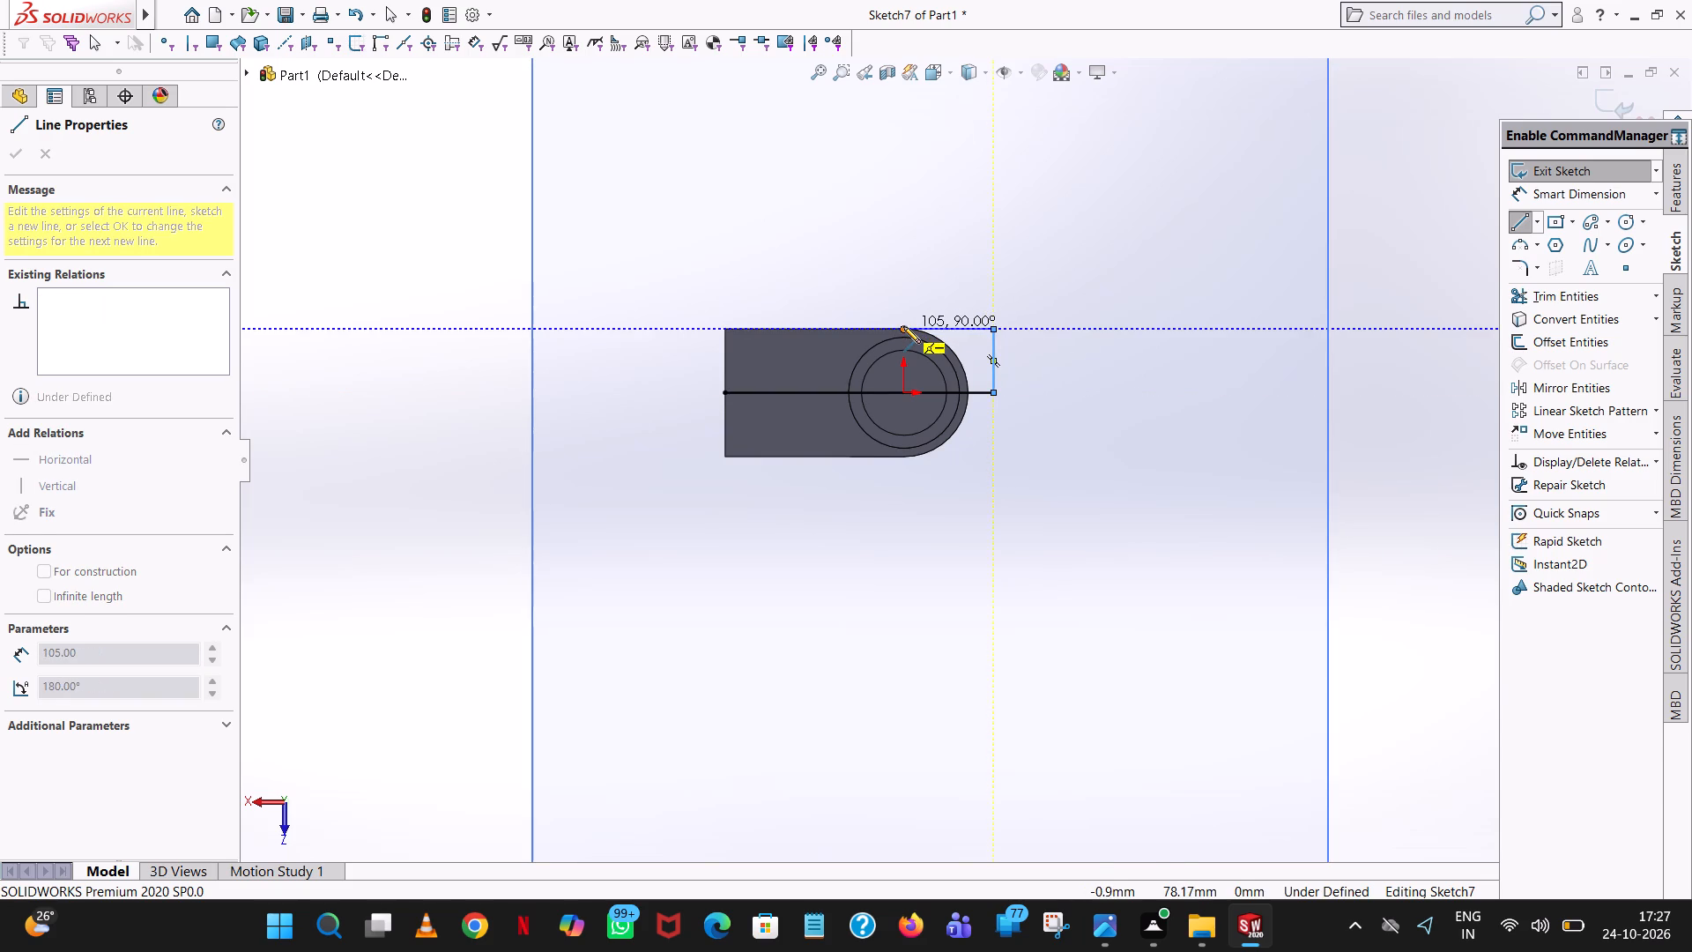
{"action": "left_click", "coordinate": [902, 326]}
{"action": "right_click", "coordinate": [902, 326]}
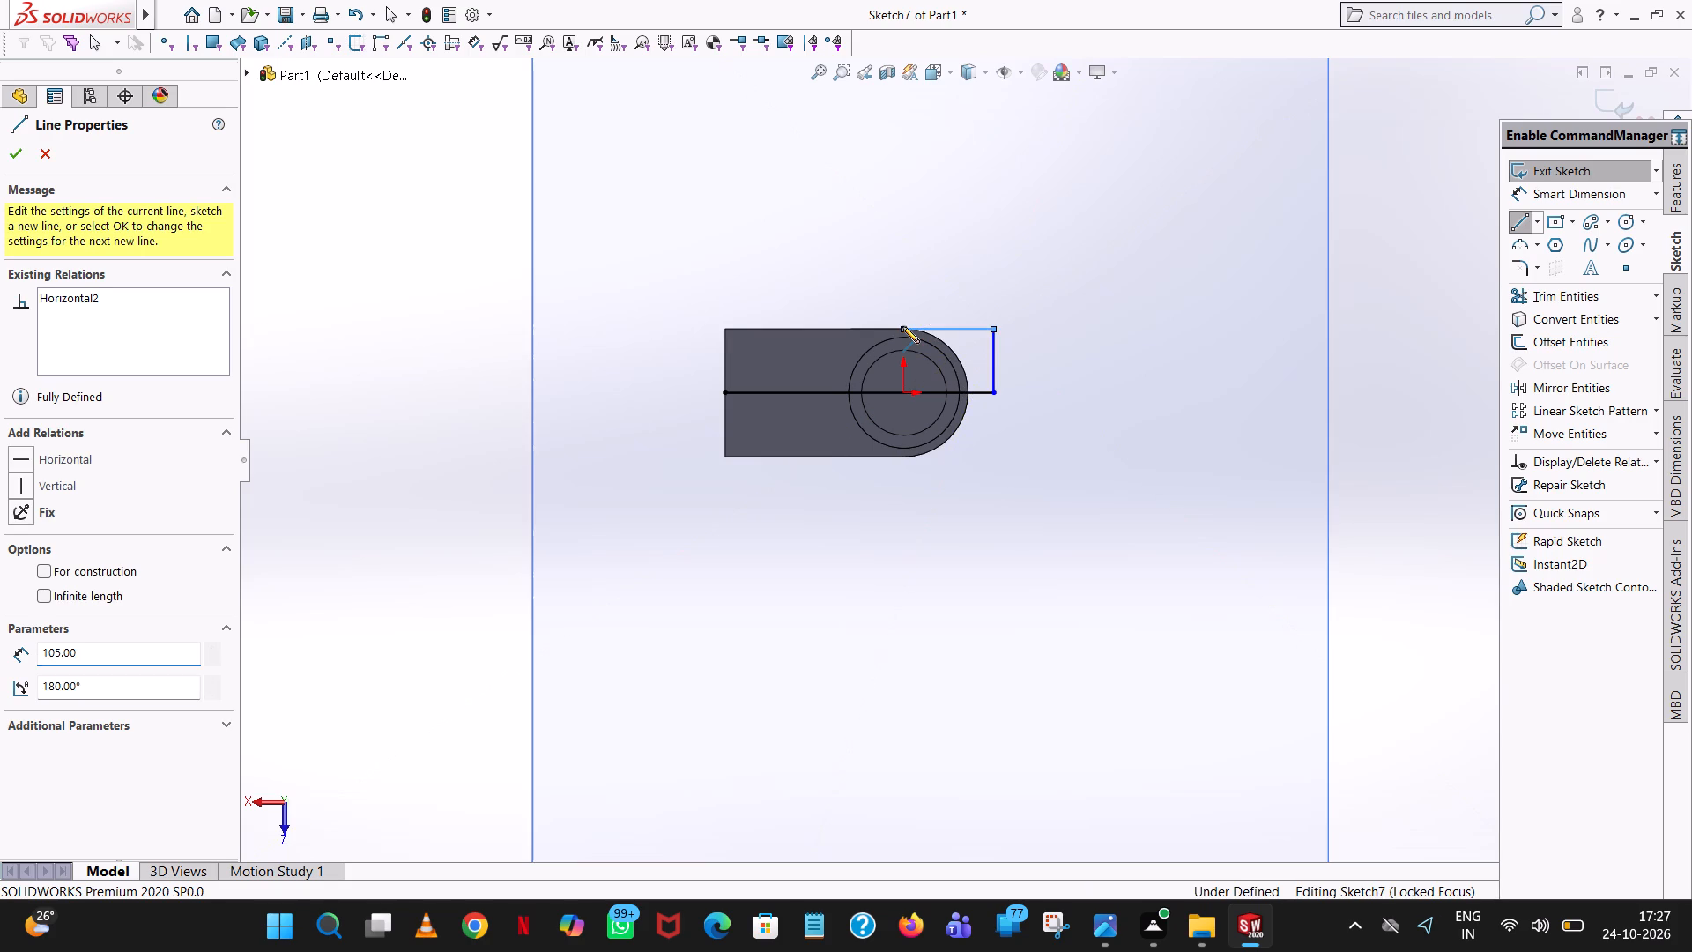
{"action": "left_click", "coordinate": [941, 338]}
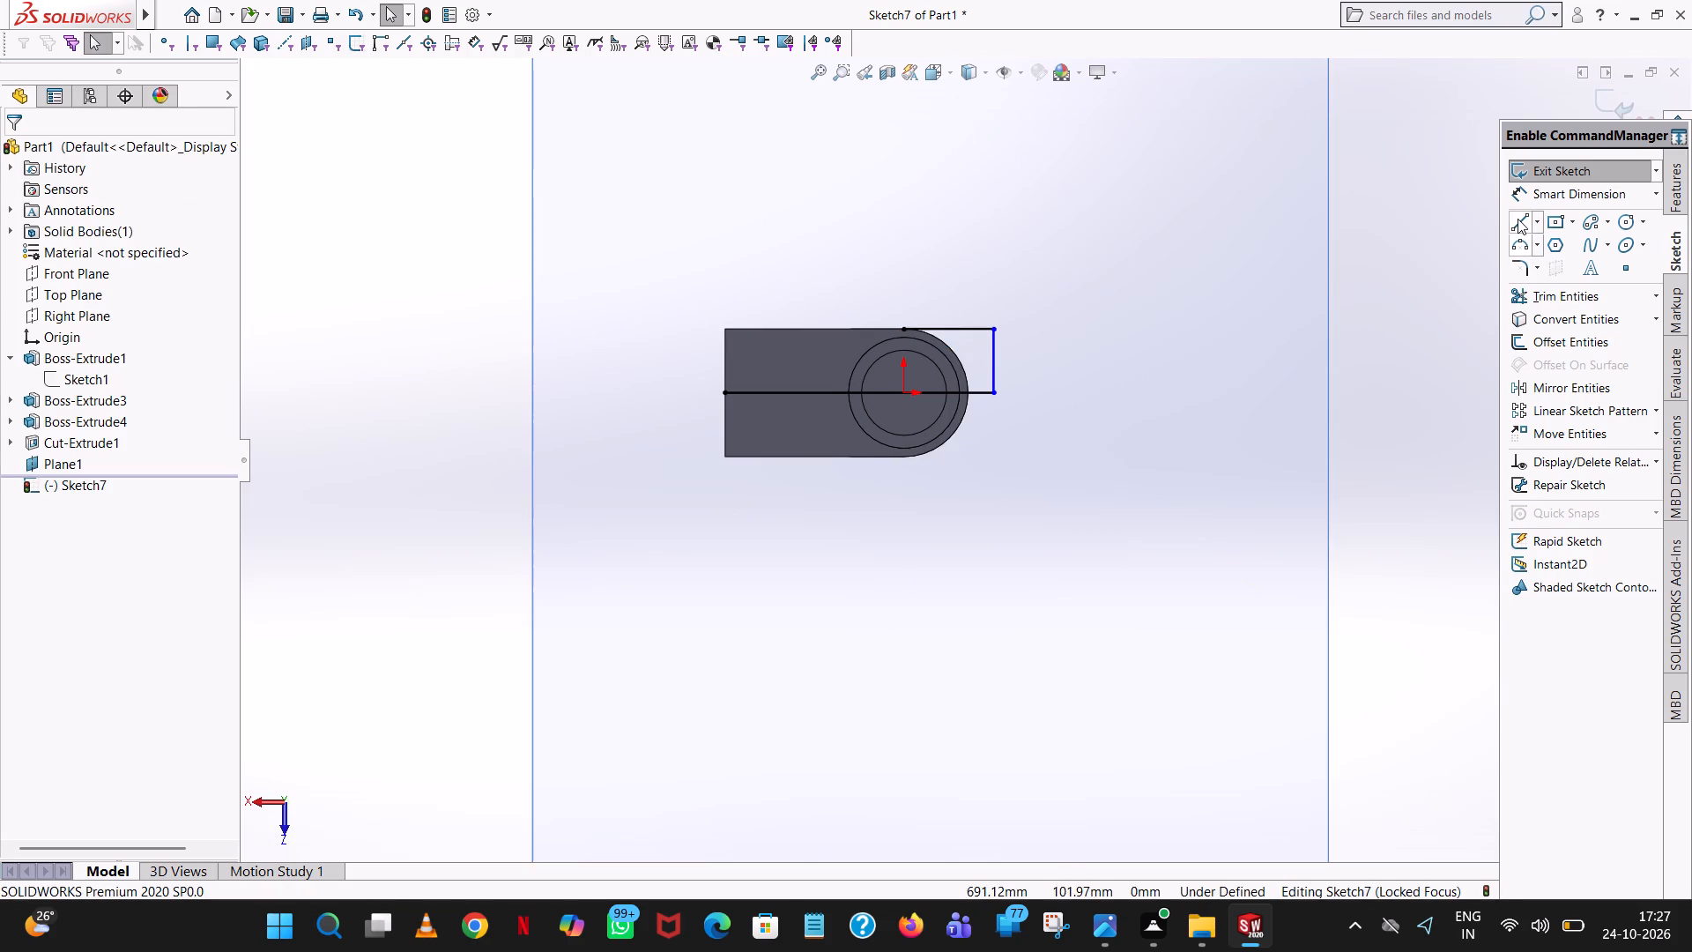
{"action": "left_click", "coordinate": [1518, 219]}
{"action": "left_click", "coordinate": [992, 392]}
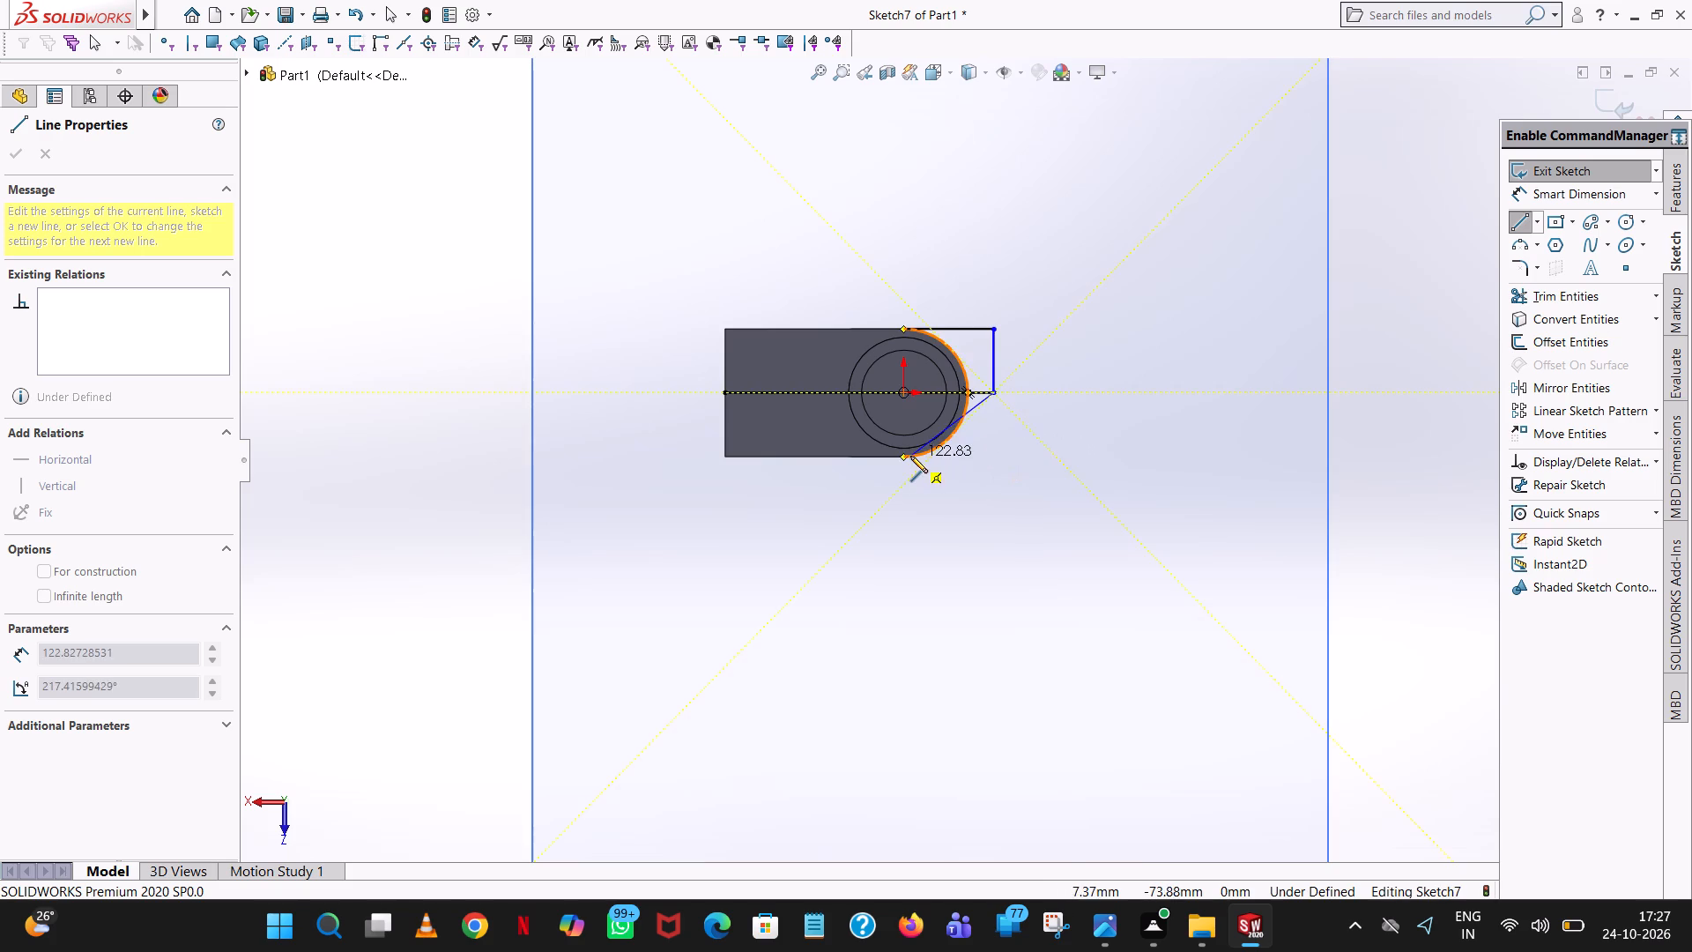
{"action": "left_click", "coordinate": [992, 455]}
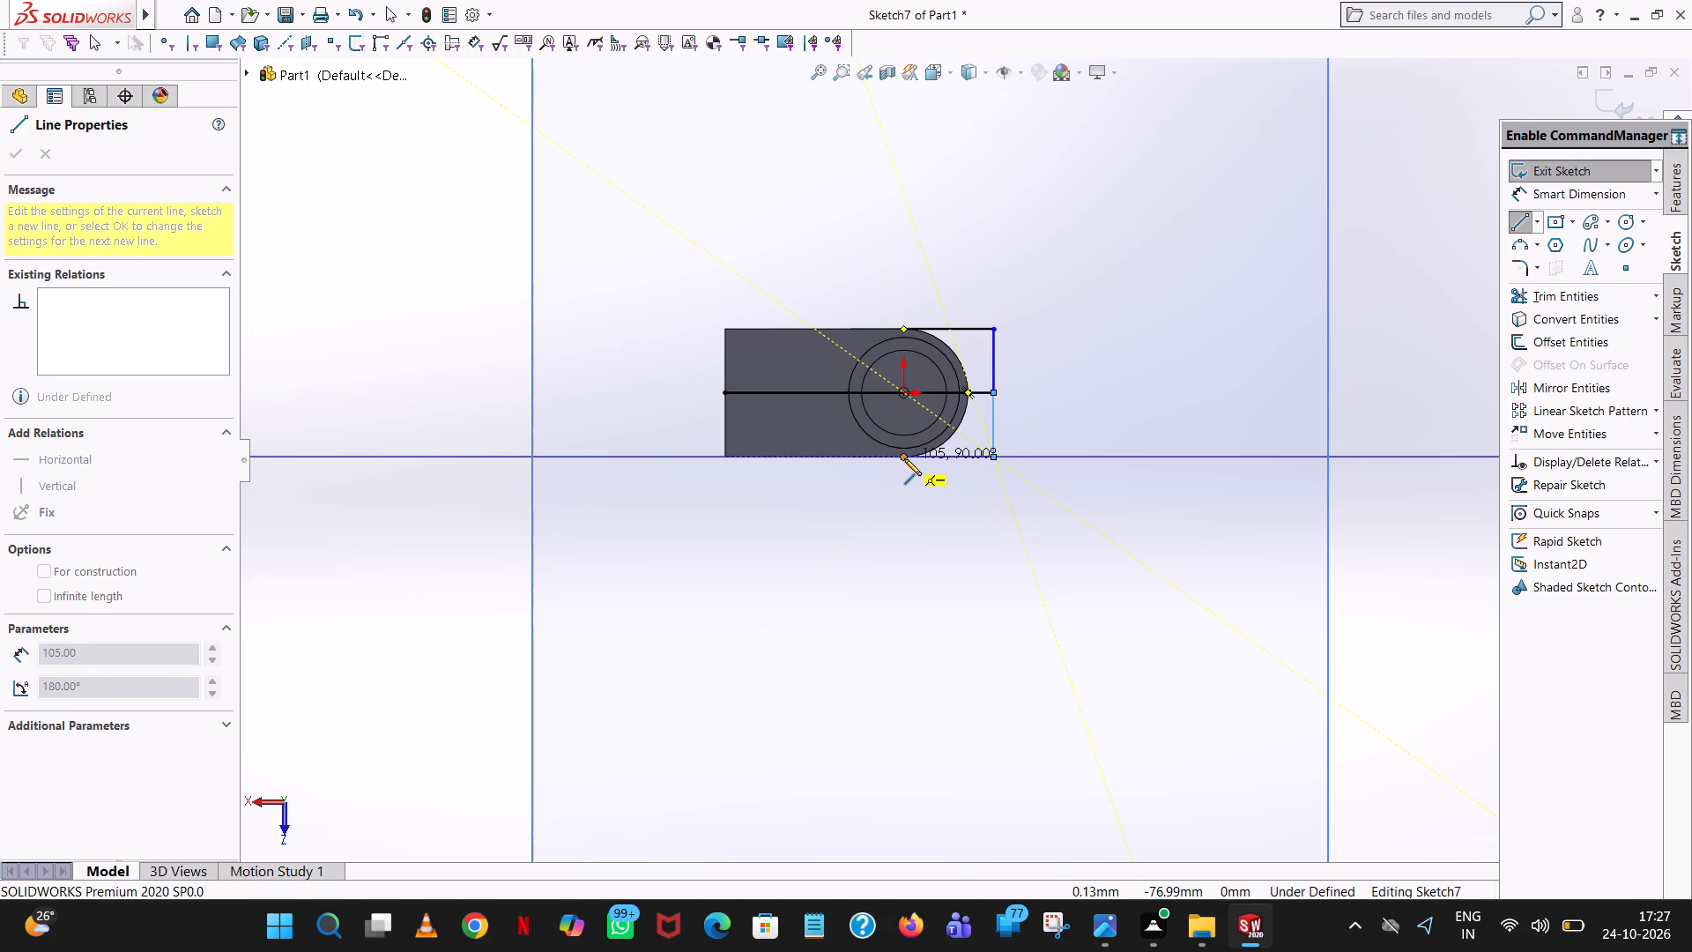
{"action": "left_click", "coordinate": [904, 458]}
{"action": "right_click", "coordinate": [904, 458]}
{"action": "left_click", "coordinate": [975, 470]}
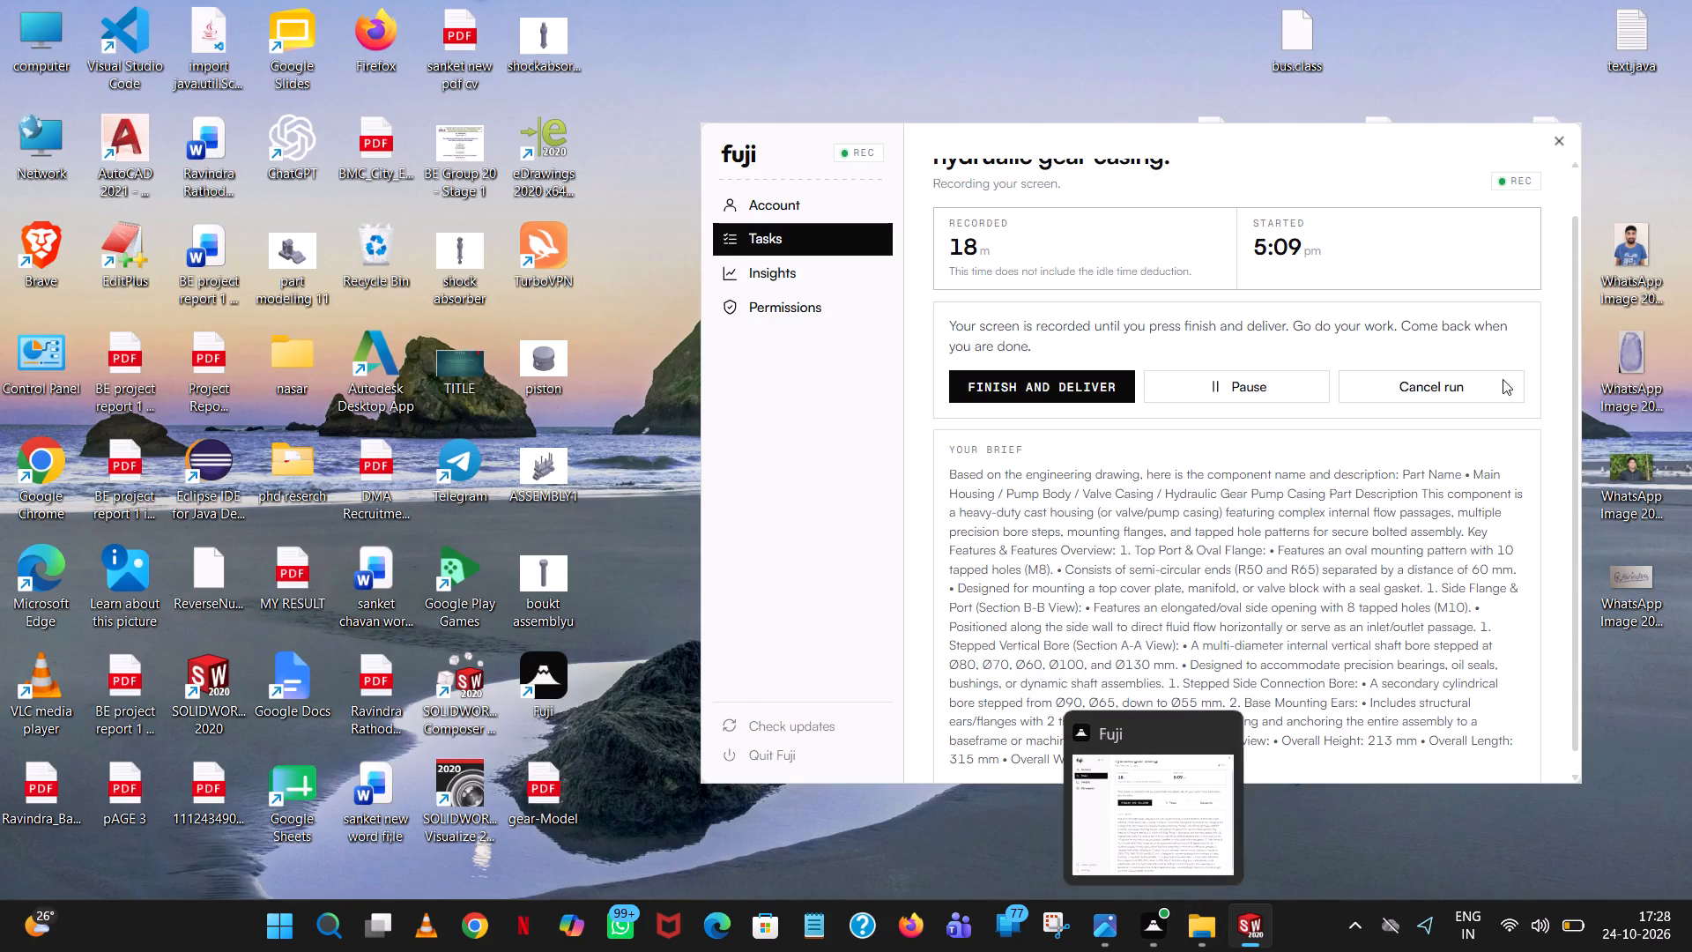
Trim away the 315 mm horizontal centre line from the sketch.
{"action": "left_click", "coordinate": [1578, 289]}
{"action": "scroll", "coordinate": [903, 408], "scroll_direction": "down", "scroll_amount": 7}
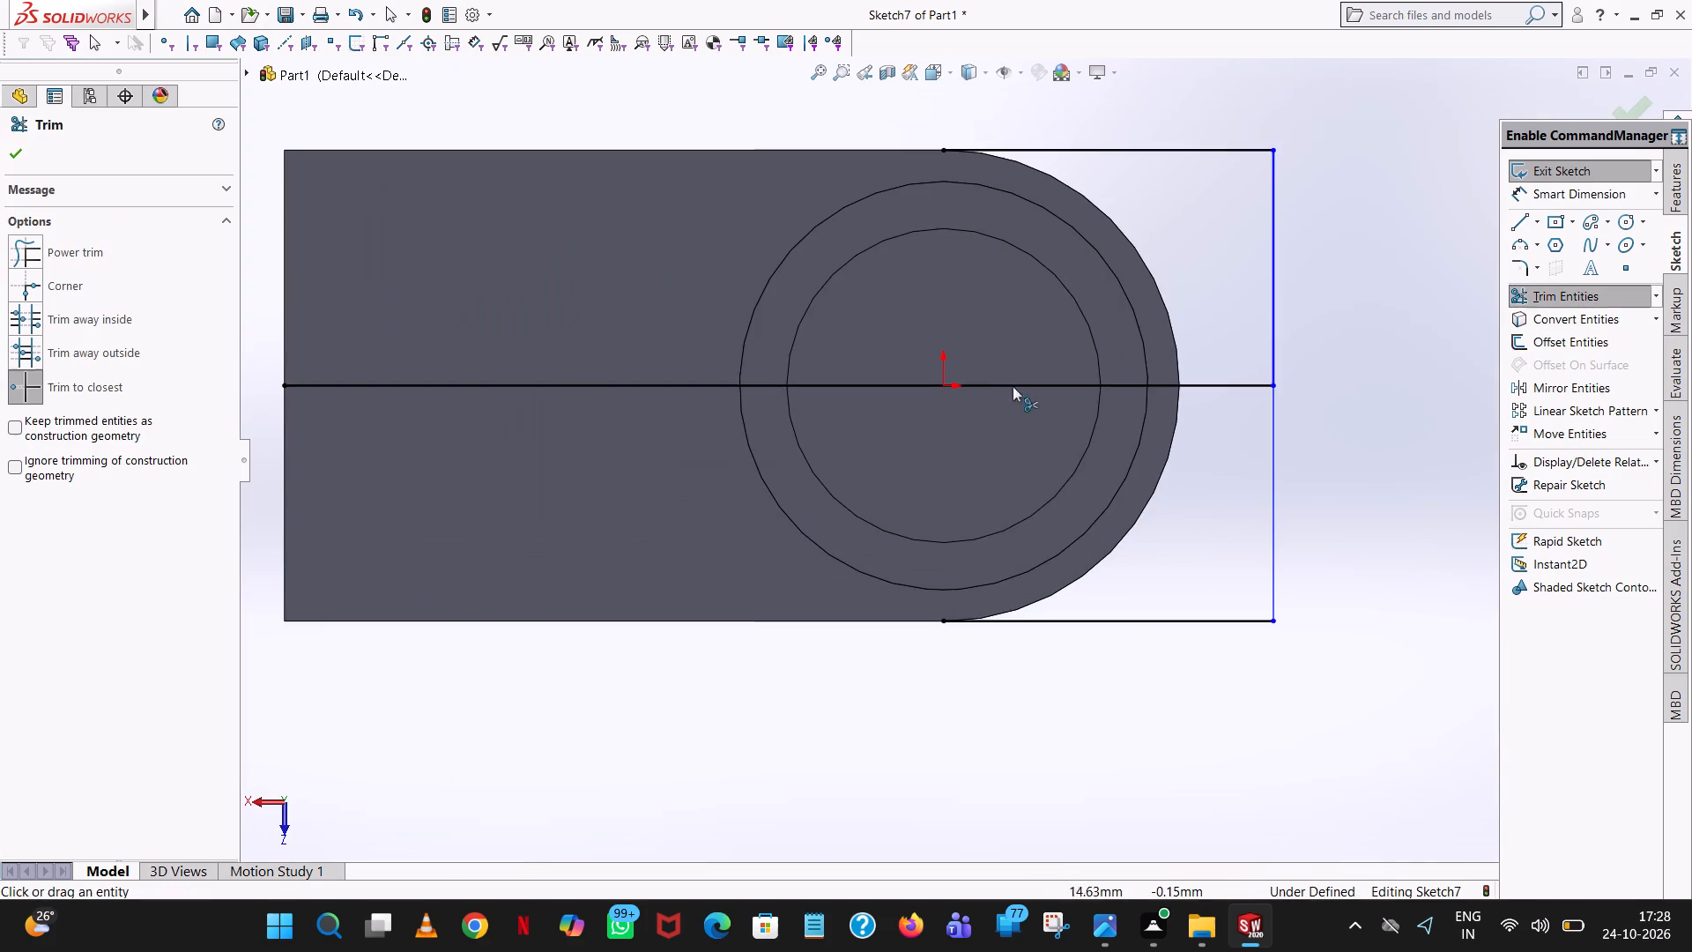
{"action": "left_click", "coordinate": [1062, 386]}
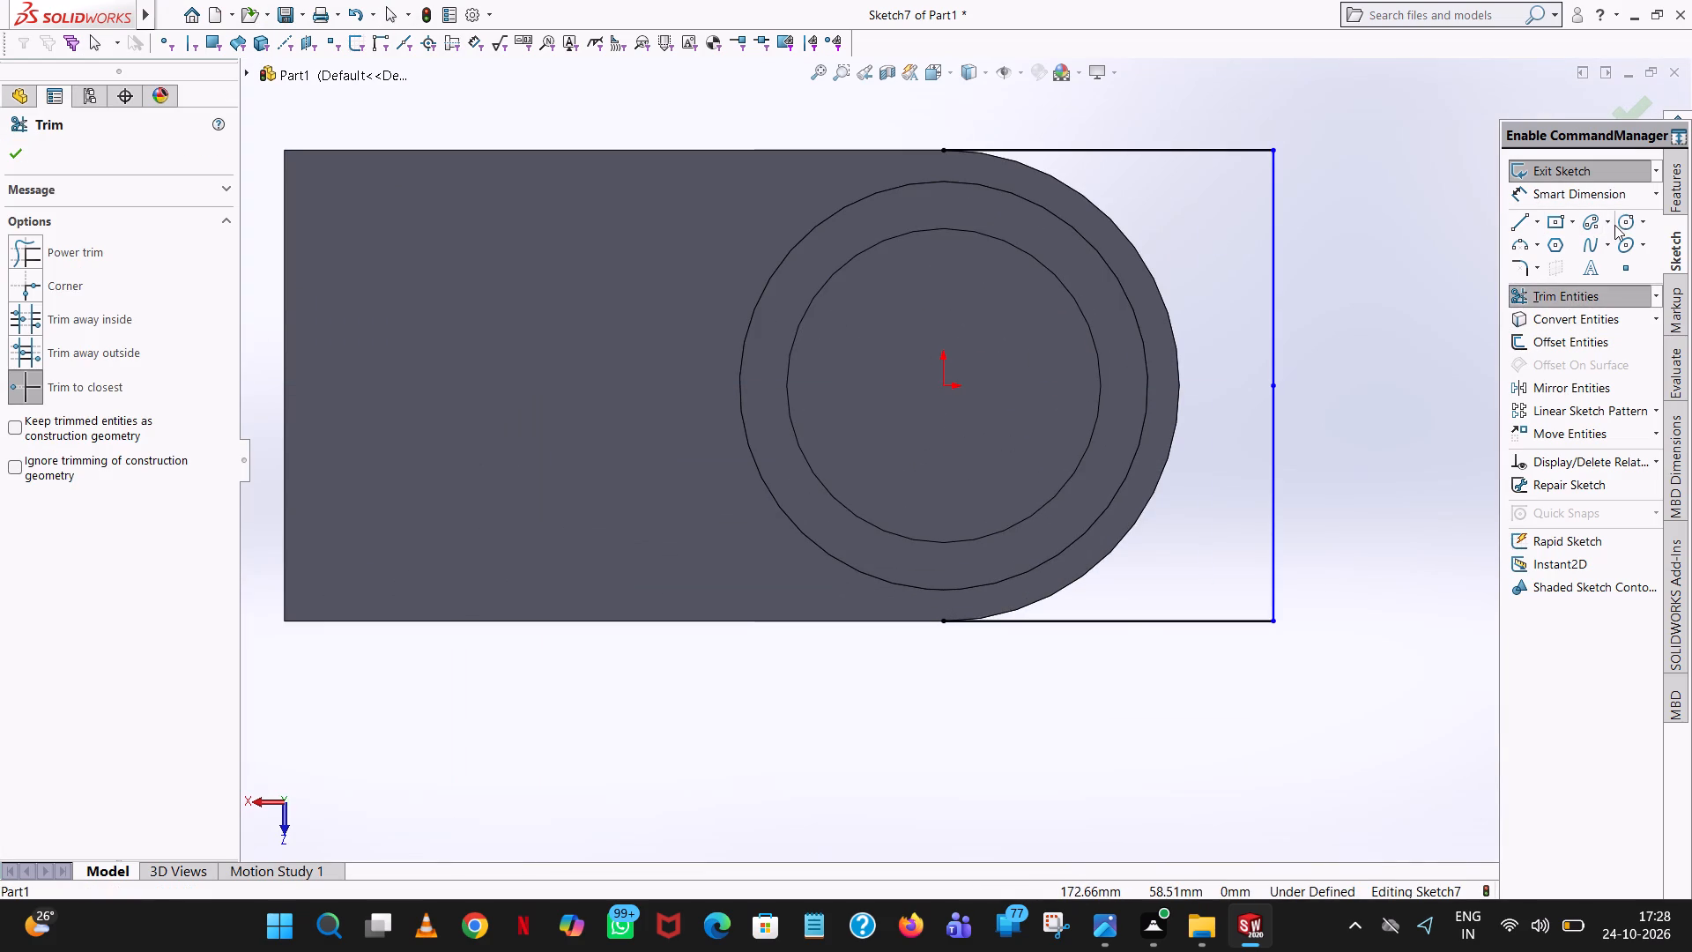
Draw a 75 mm radius circle at the origin and trim away its block-side half, keeping the arc along the rounded end.
{"action": "left_click", "coordinate": [1626, 221]}
{"action": "left_click", "coordinate": [942, 387]}
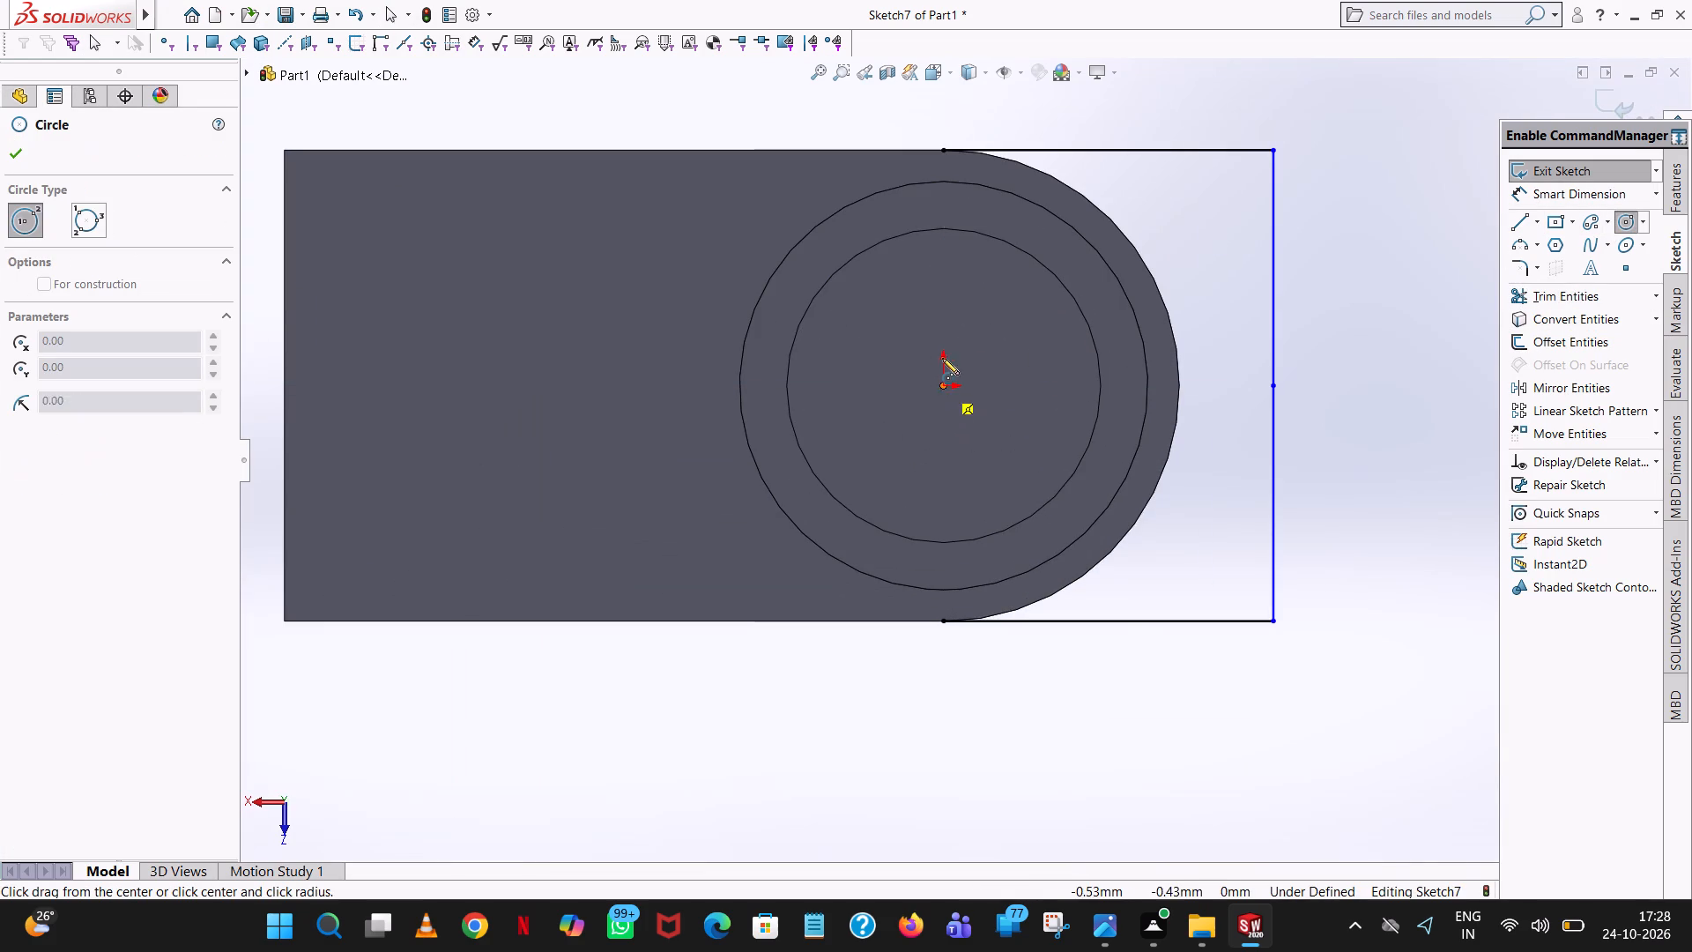
{"action": "left_click", "coordinate": [993, 156]}
{"action": "right_click", "coordinate": [993, 156]}
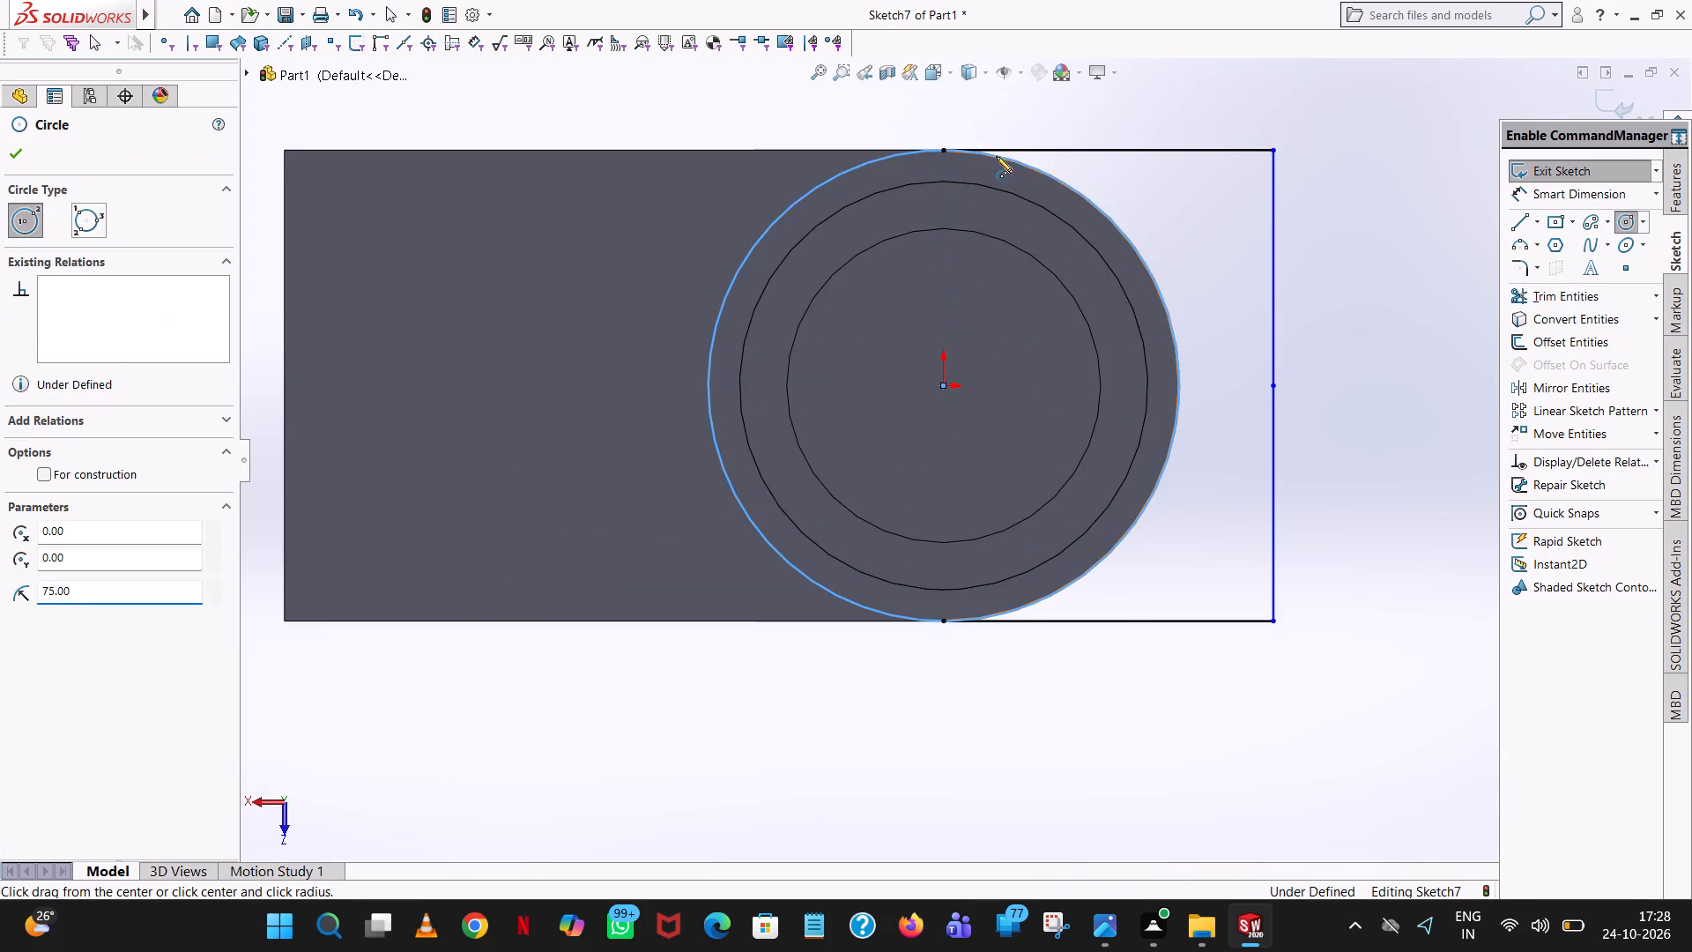
{"action": "left_click", "coordinate": [1050, 168]}
{"action": "left_click", "coordinate": [1575, 297]}
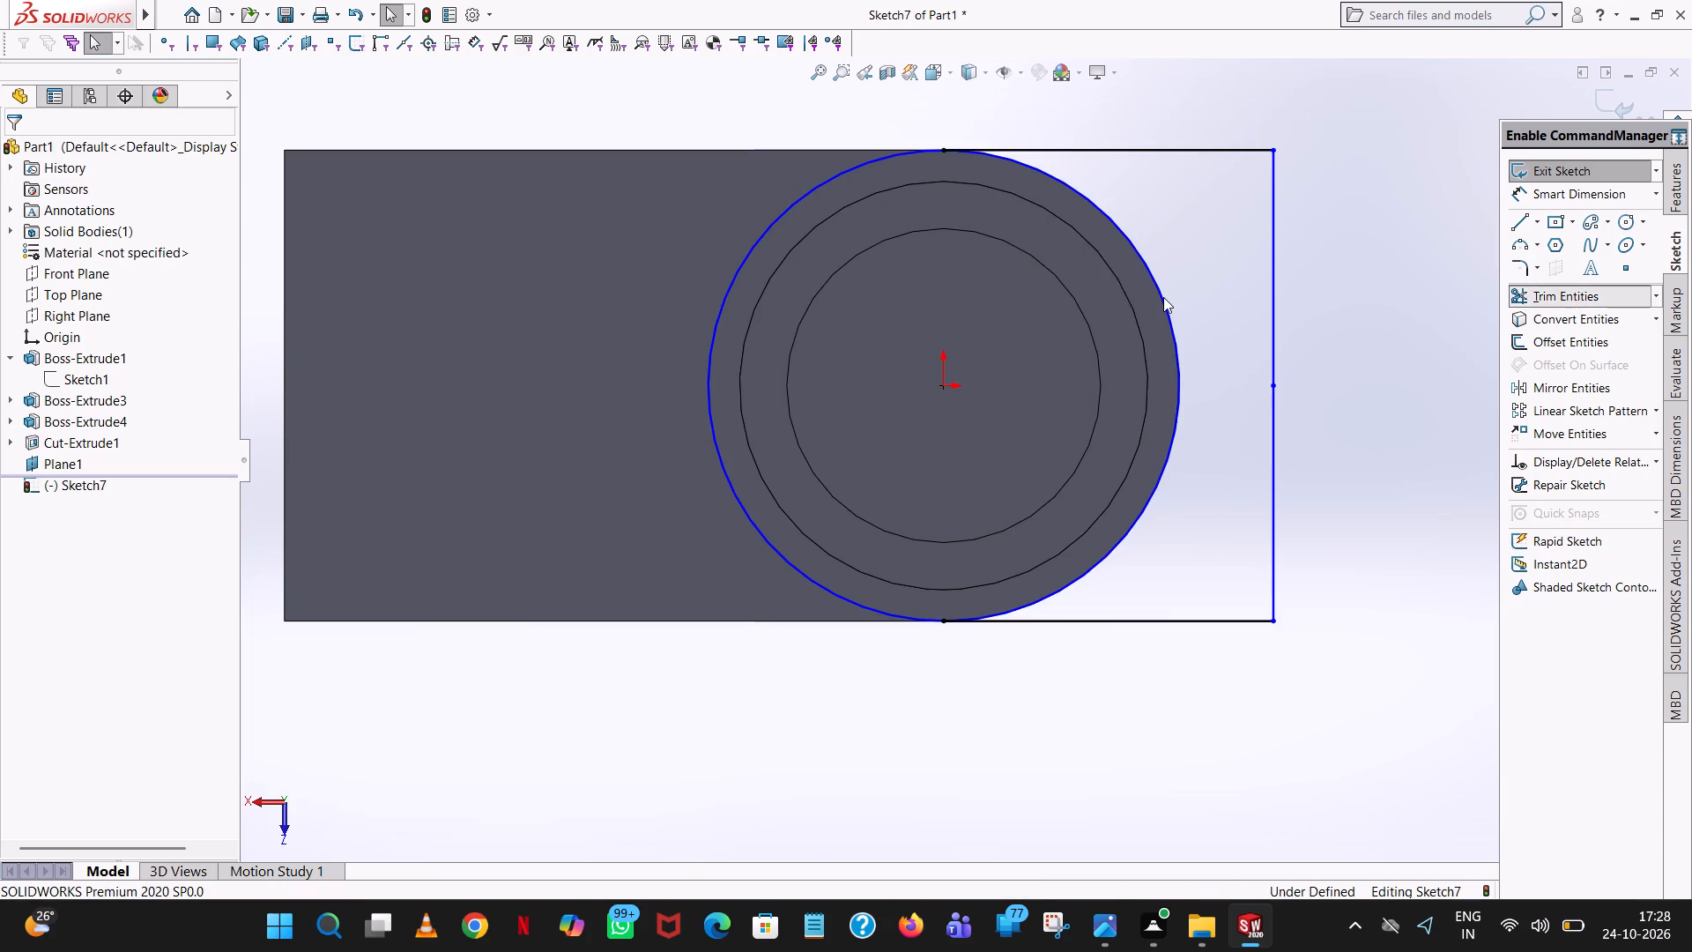
{"action": "left_click", "coordinate": [770, 219]}
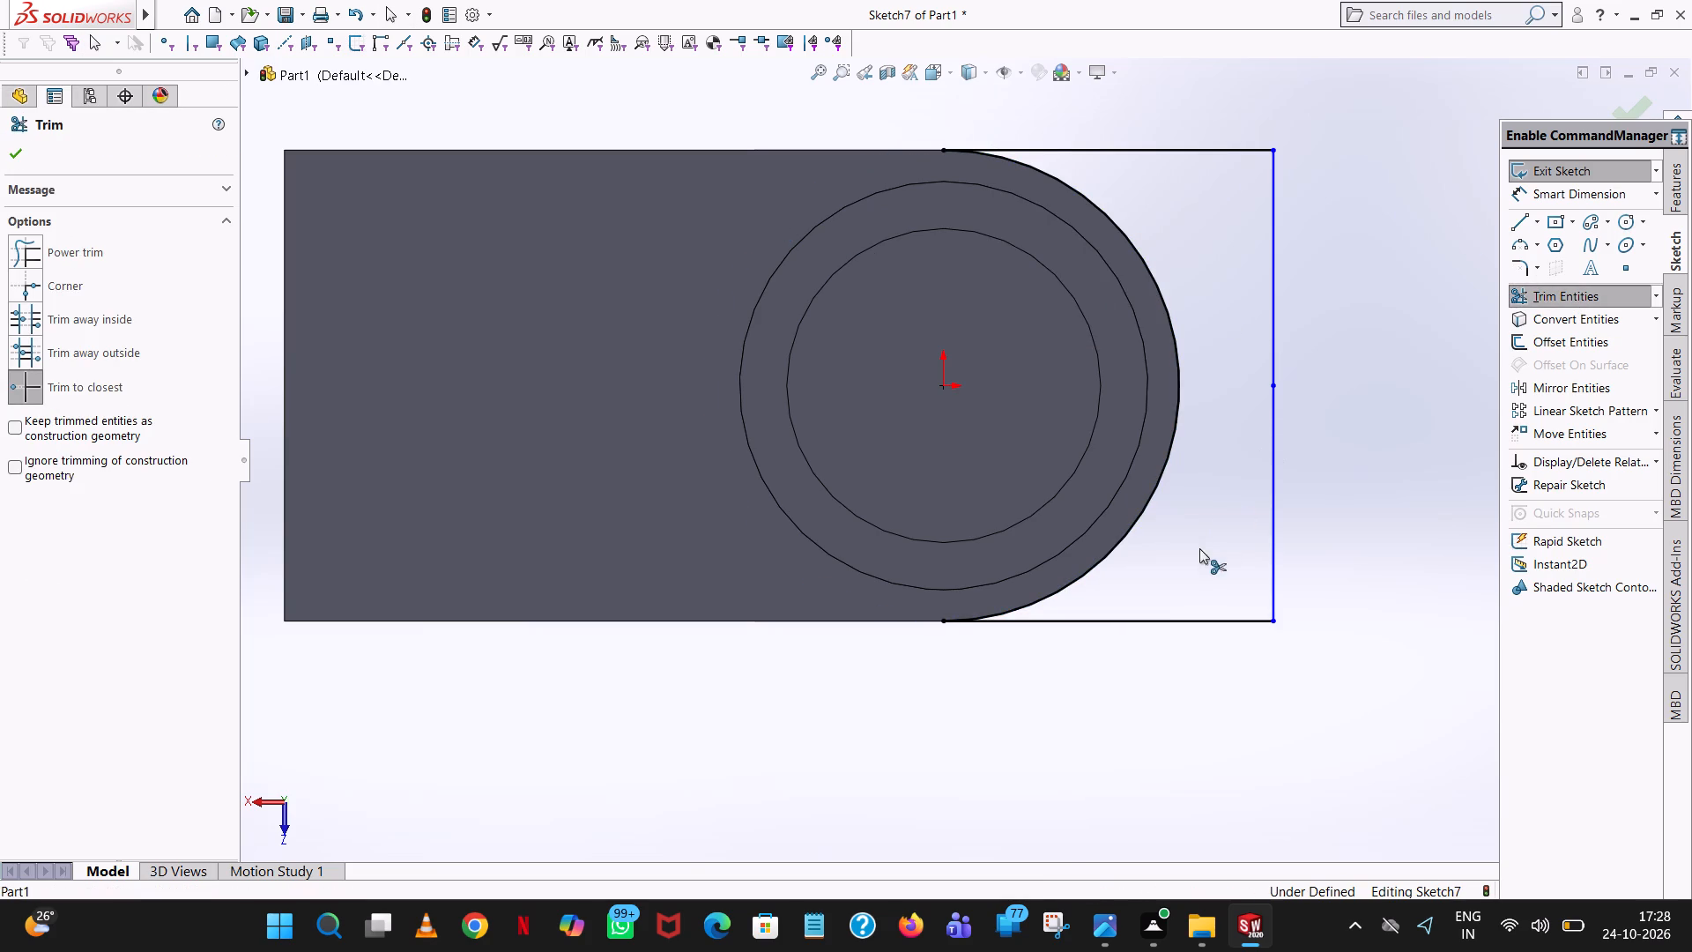
Dimension the horizontal distance from the block's straight end to the profile's outer vertical line.
{"action": "left_click", "coordinate": [1568, 194]}
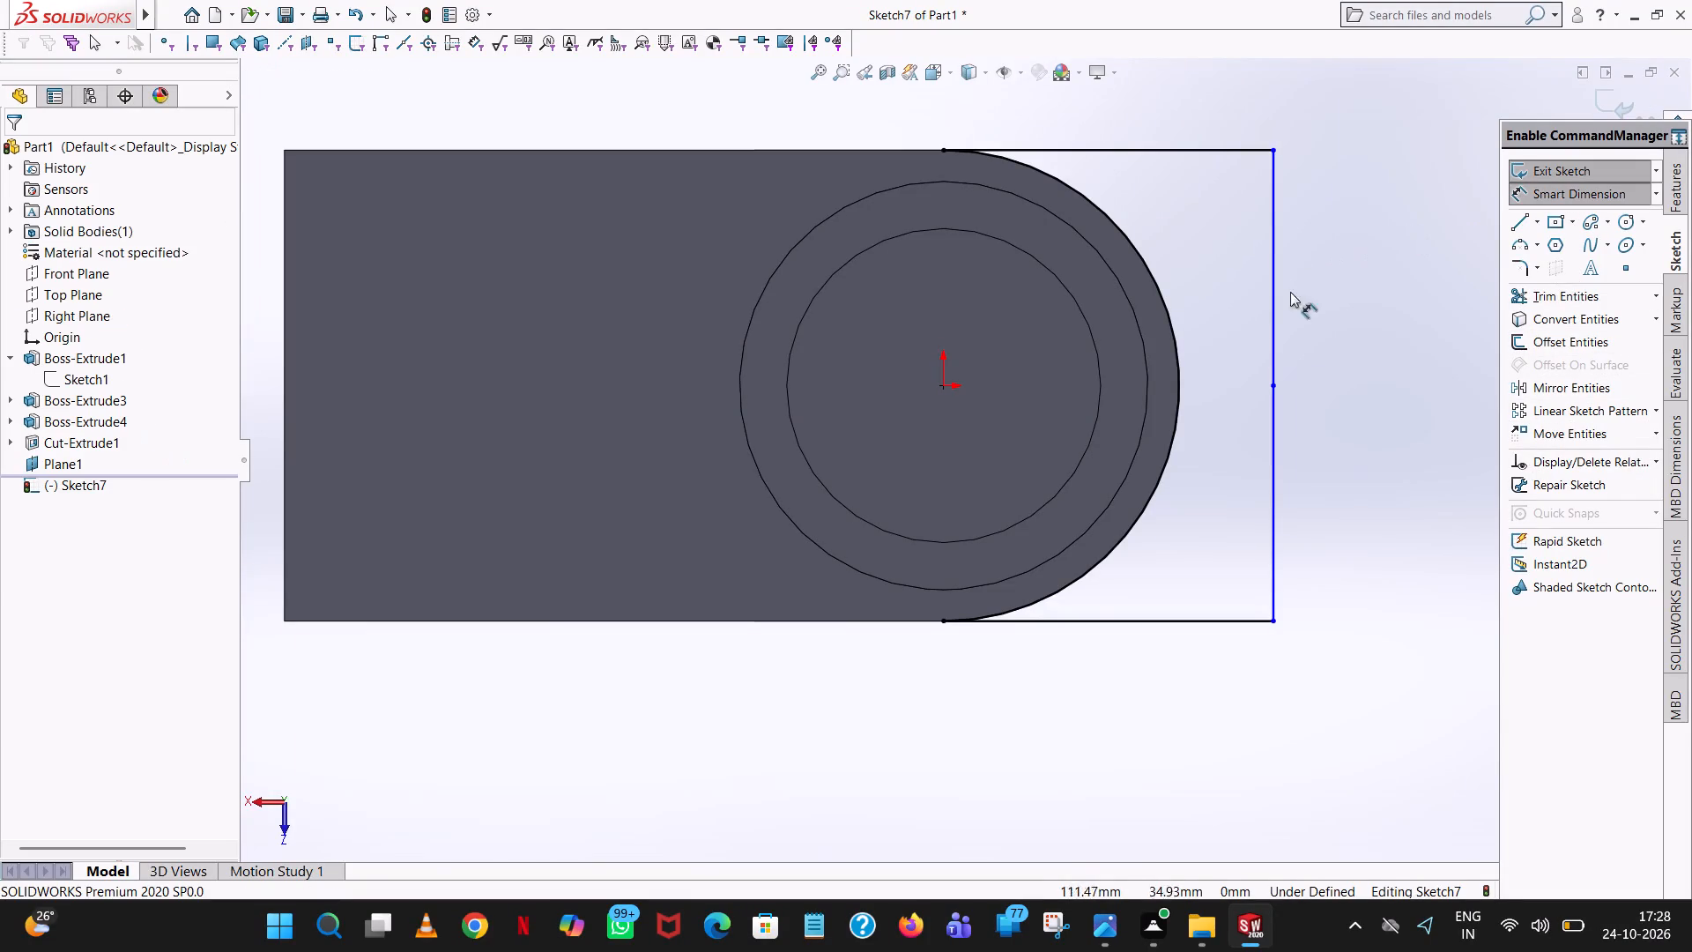
{"action": "left_click", "coordinate": [1276, 384]}
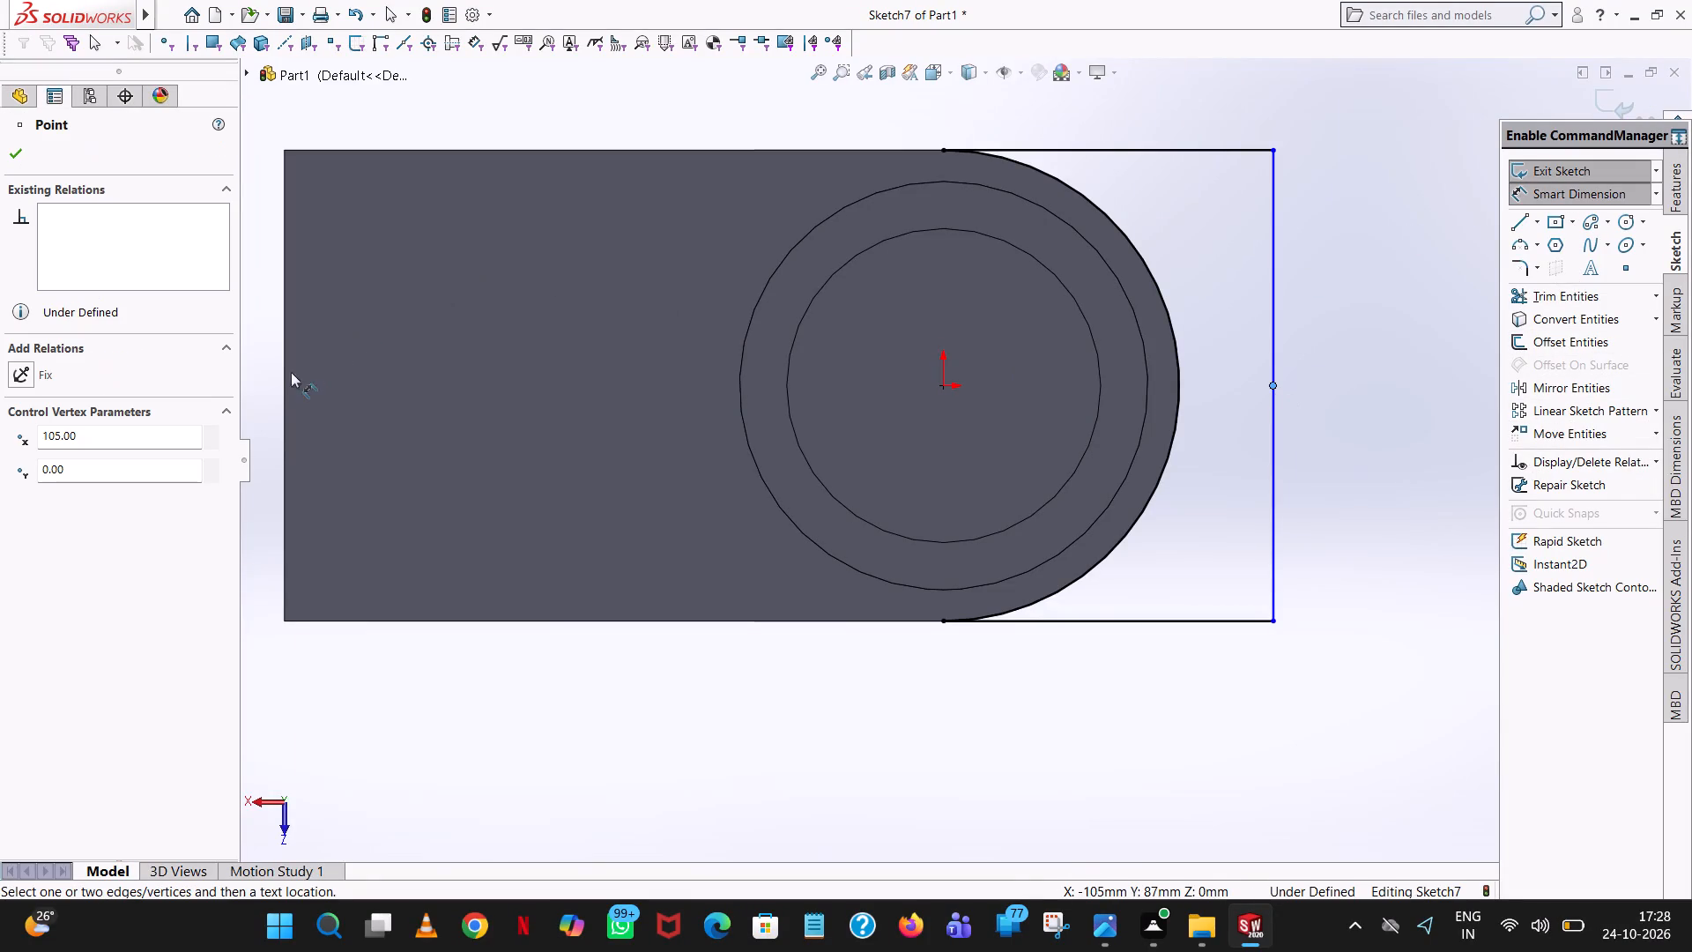
{"action": "left_click", "coordinate": [280, 383]}
{"action": "left_click", "coordinate": [284, 392]}
{"action": "left_click", "coordinate": [344, 703]}
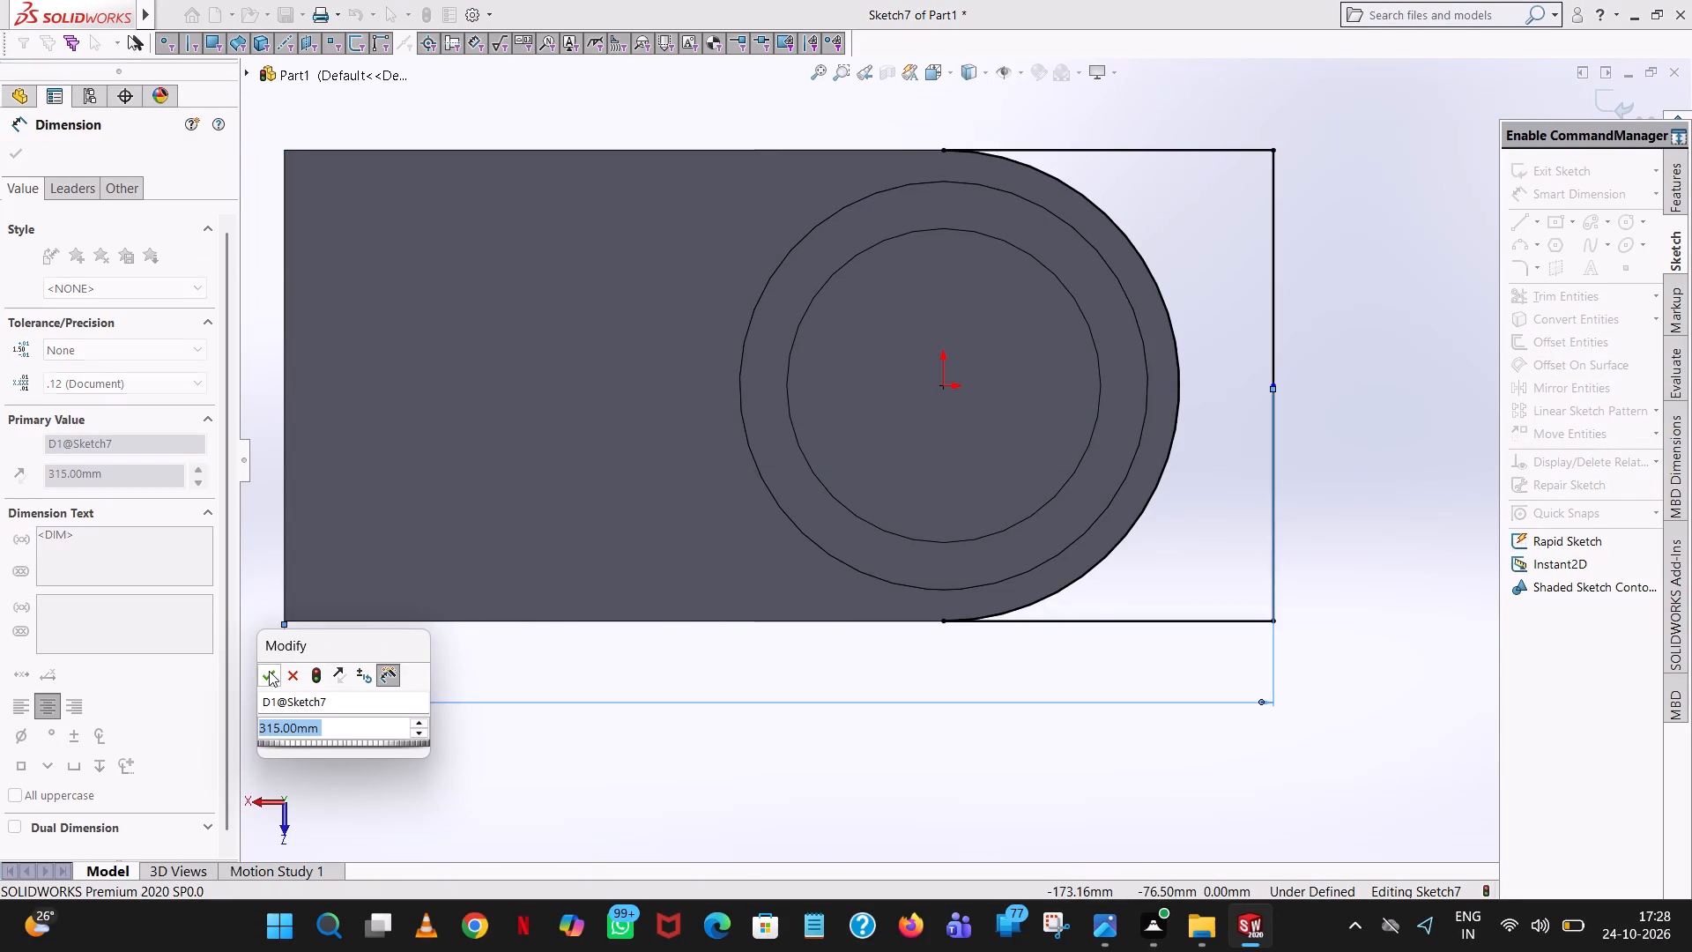
{"action": "left_click", "coordinate": [269, 671]}
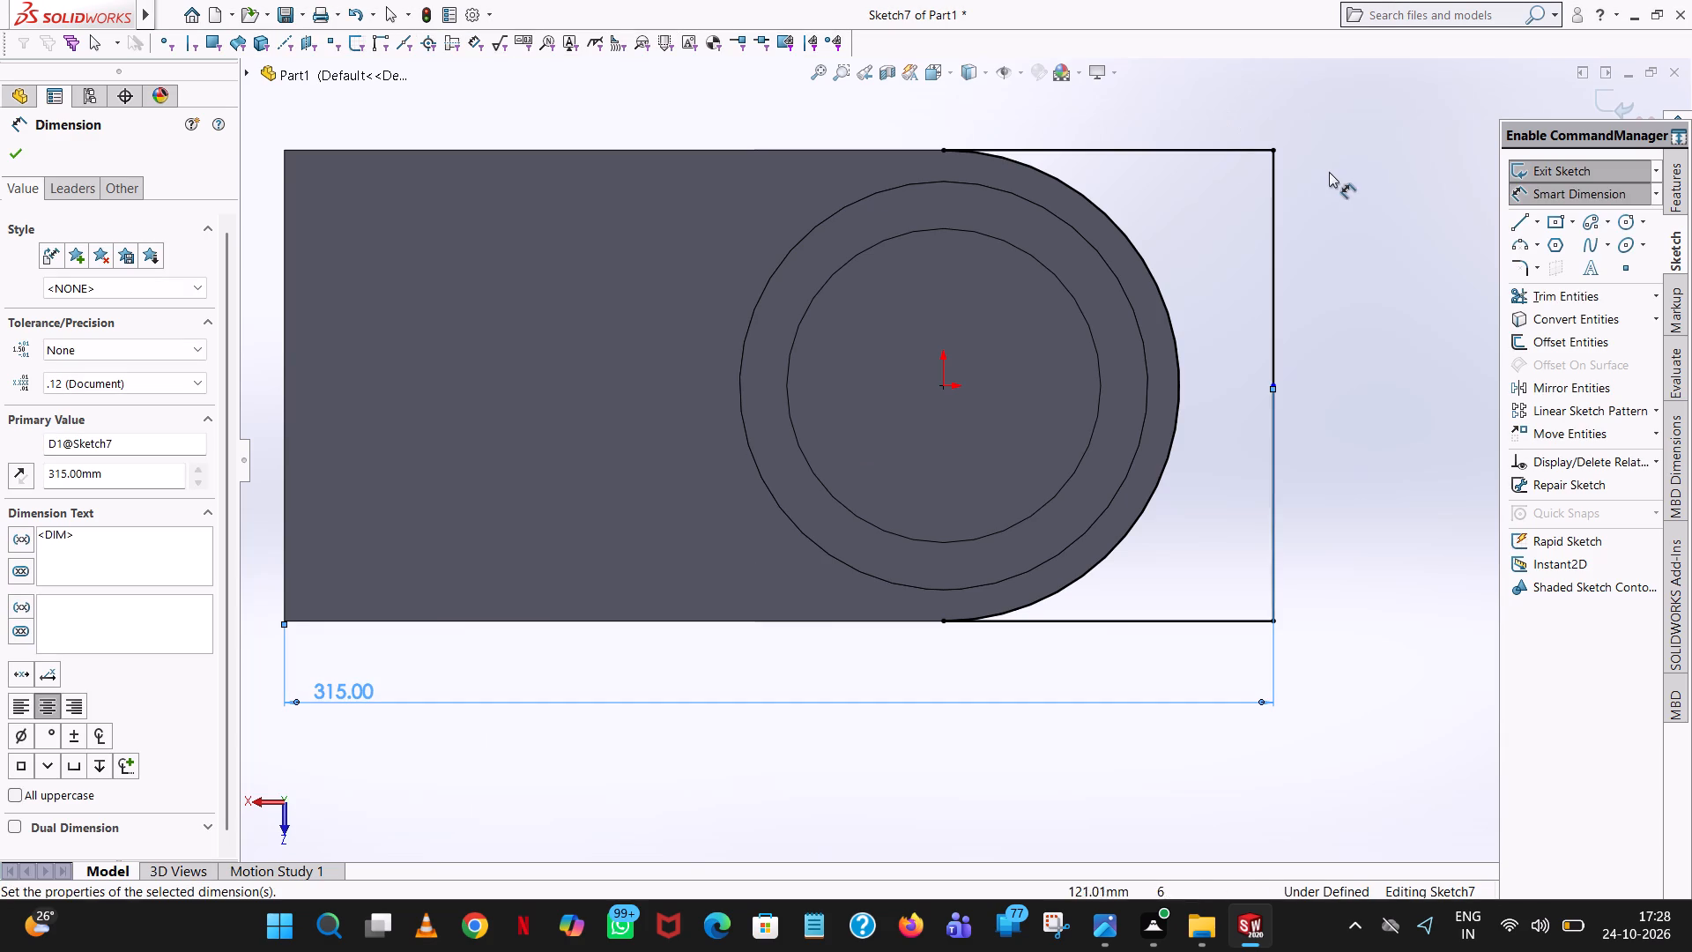
{"action": "left_click", "coordinate": [1330, 172]}
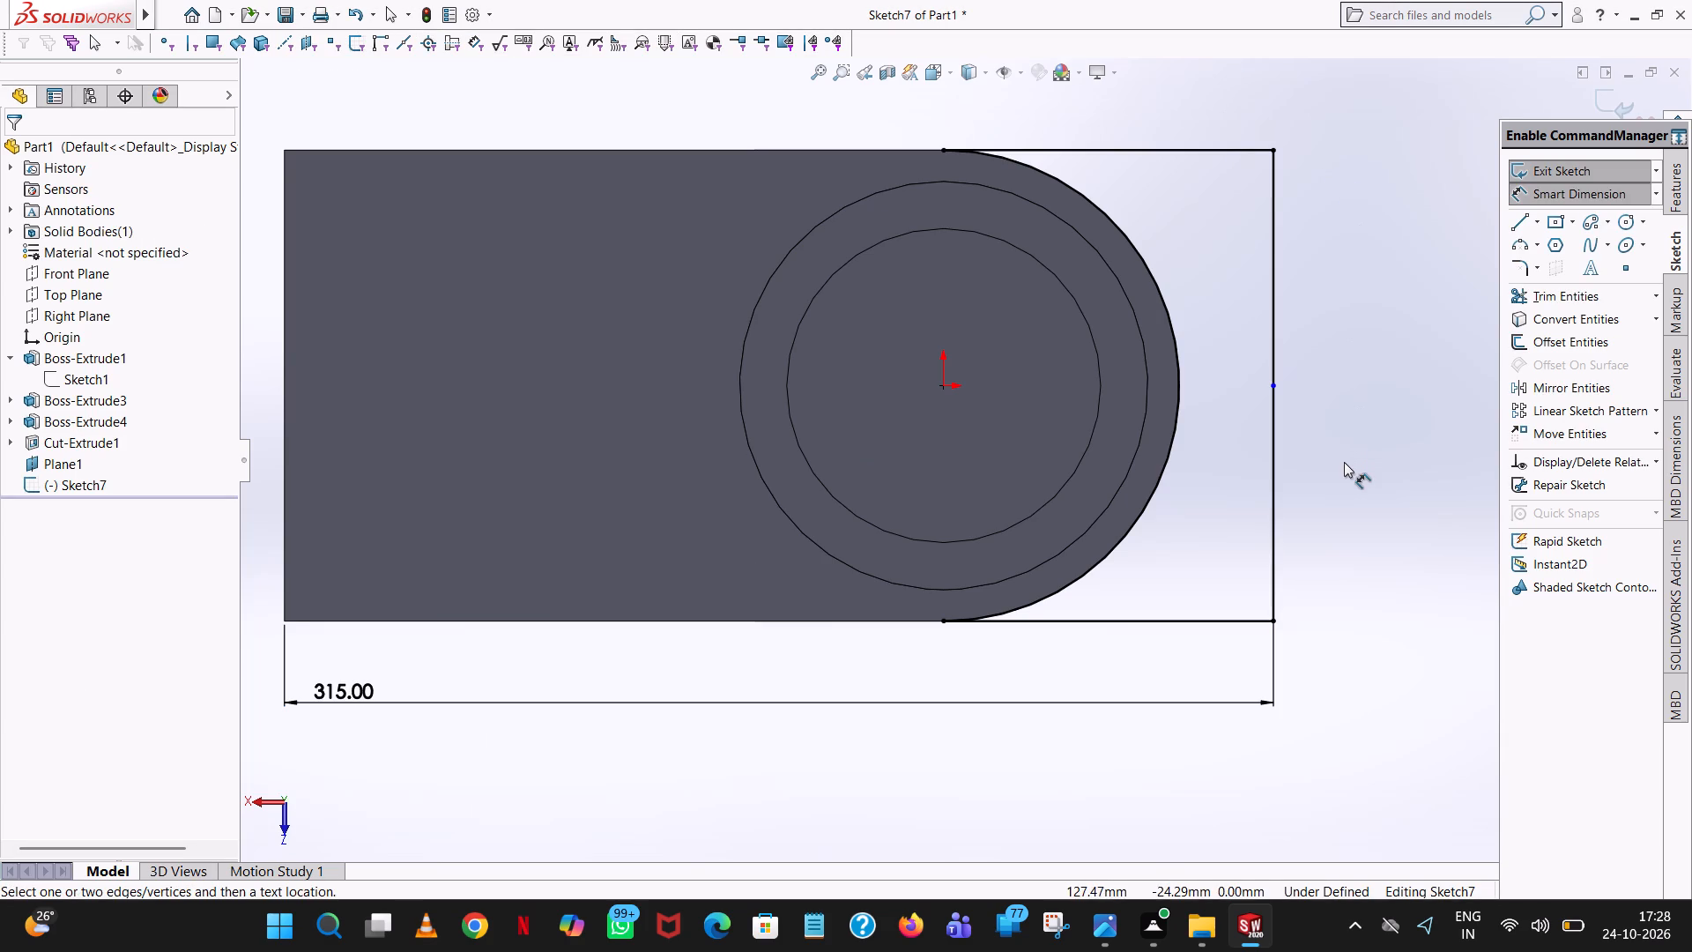
Dimension the horizontal distance from the origin to the midpoint of the profile's outer vertical line.
{"action": "scroll", "coordinate": [1319, 447], "scroll_direction": "down", "scroll_amount": 4}
{"action": "left_click", "coordinate": [1125, 322]}
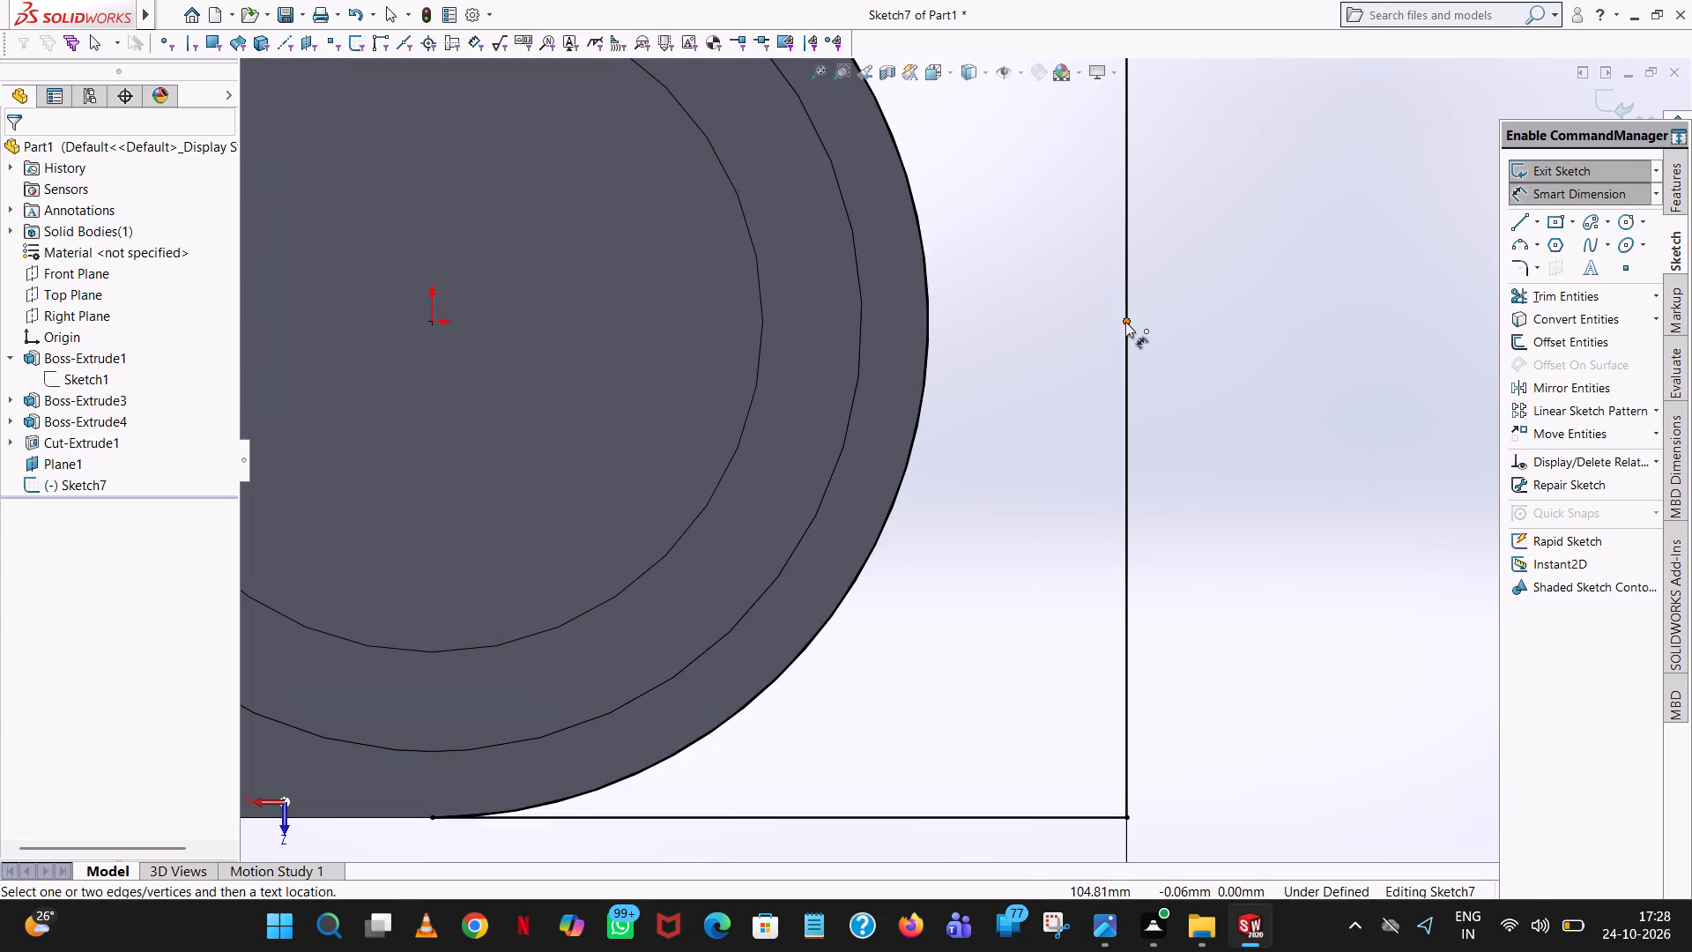
{"action": "left_click", "coordinate": [433, 321]}
{"action": "scroll", "coordinate": [634, 640], "scroll_direction": "up", "scroll_amount": 6}
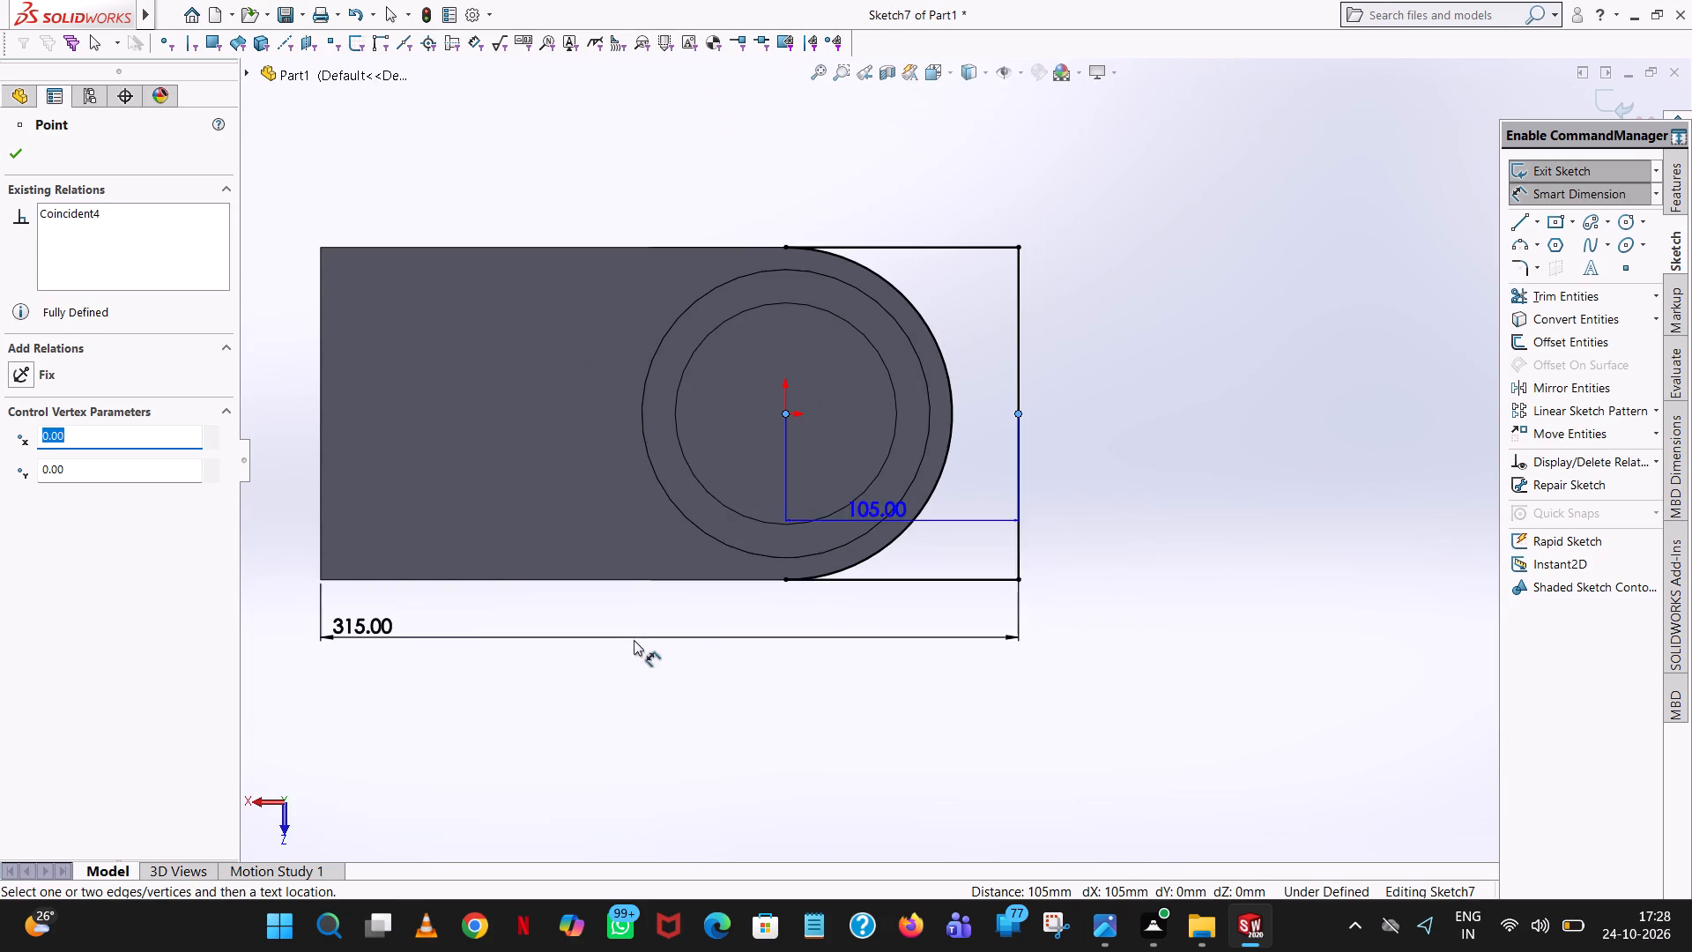
{"action": "left_click", "coordinate": [865, 708]}
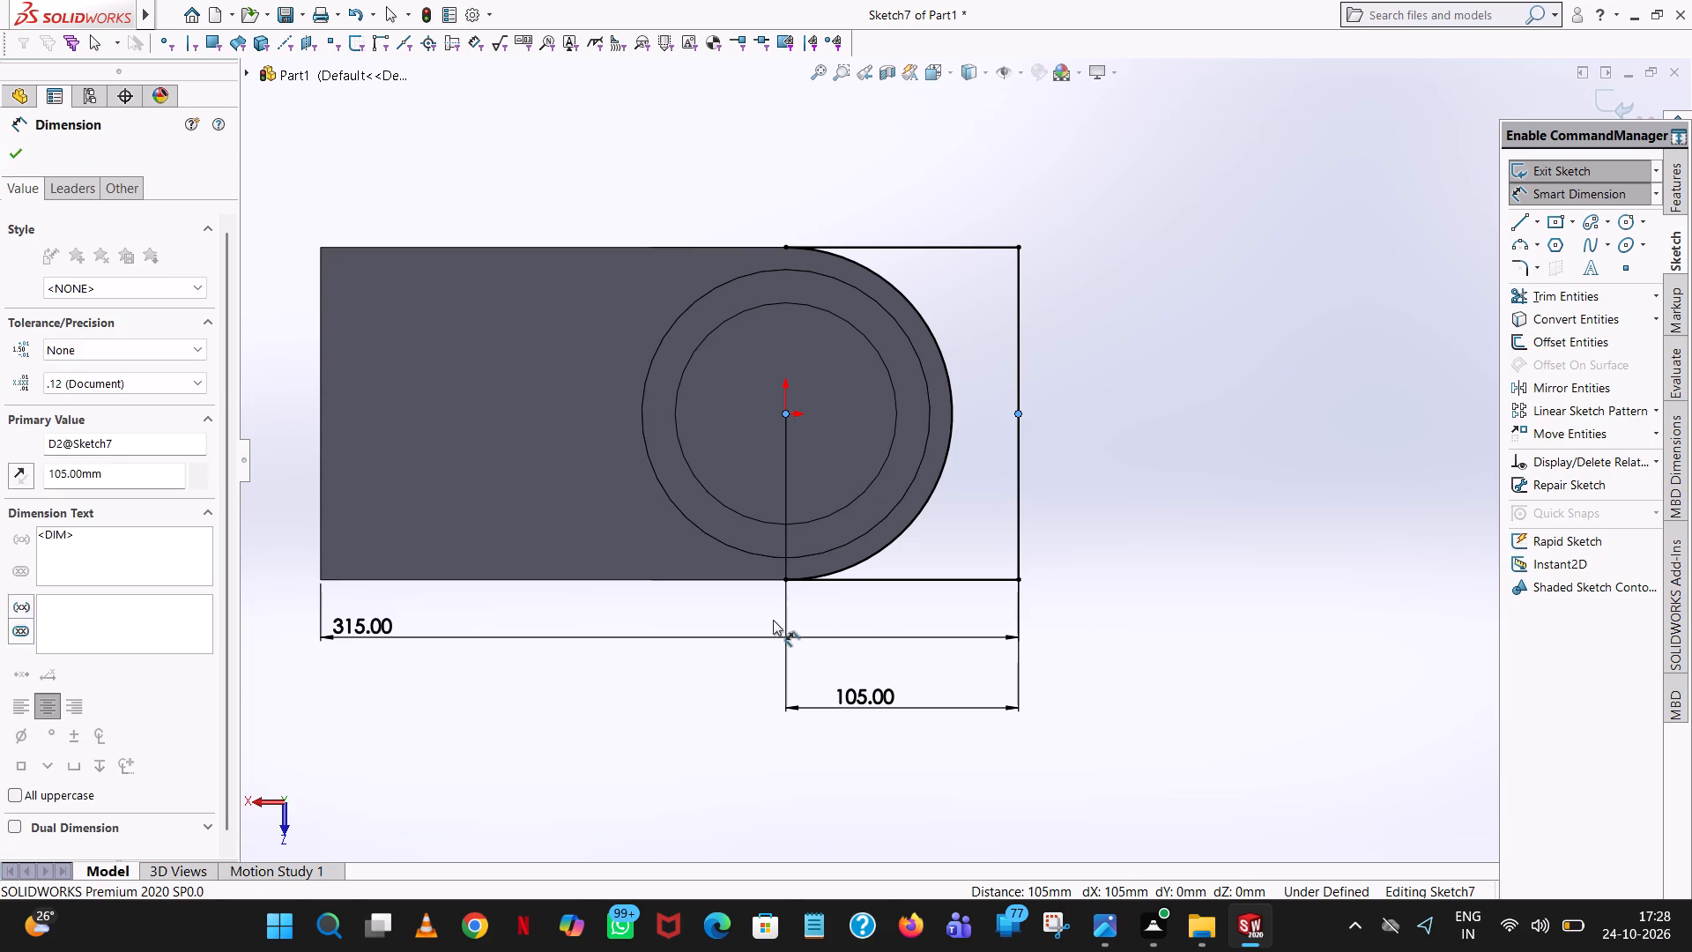
{"action": "left_click", "coordinate": [792, 687]}
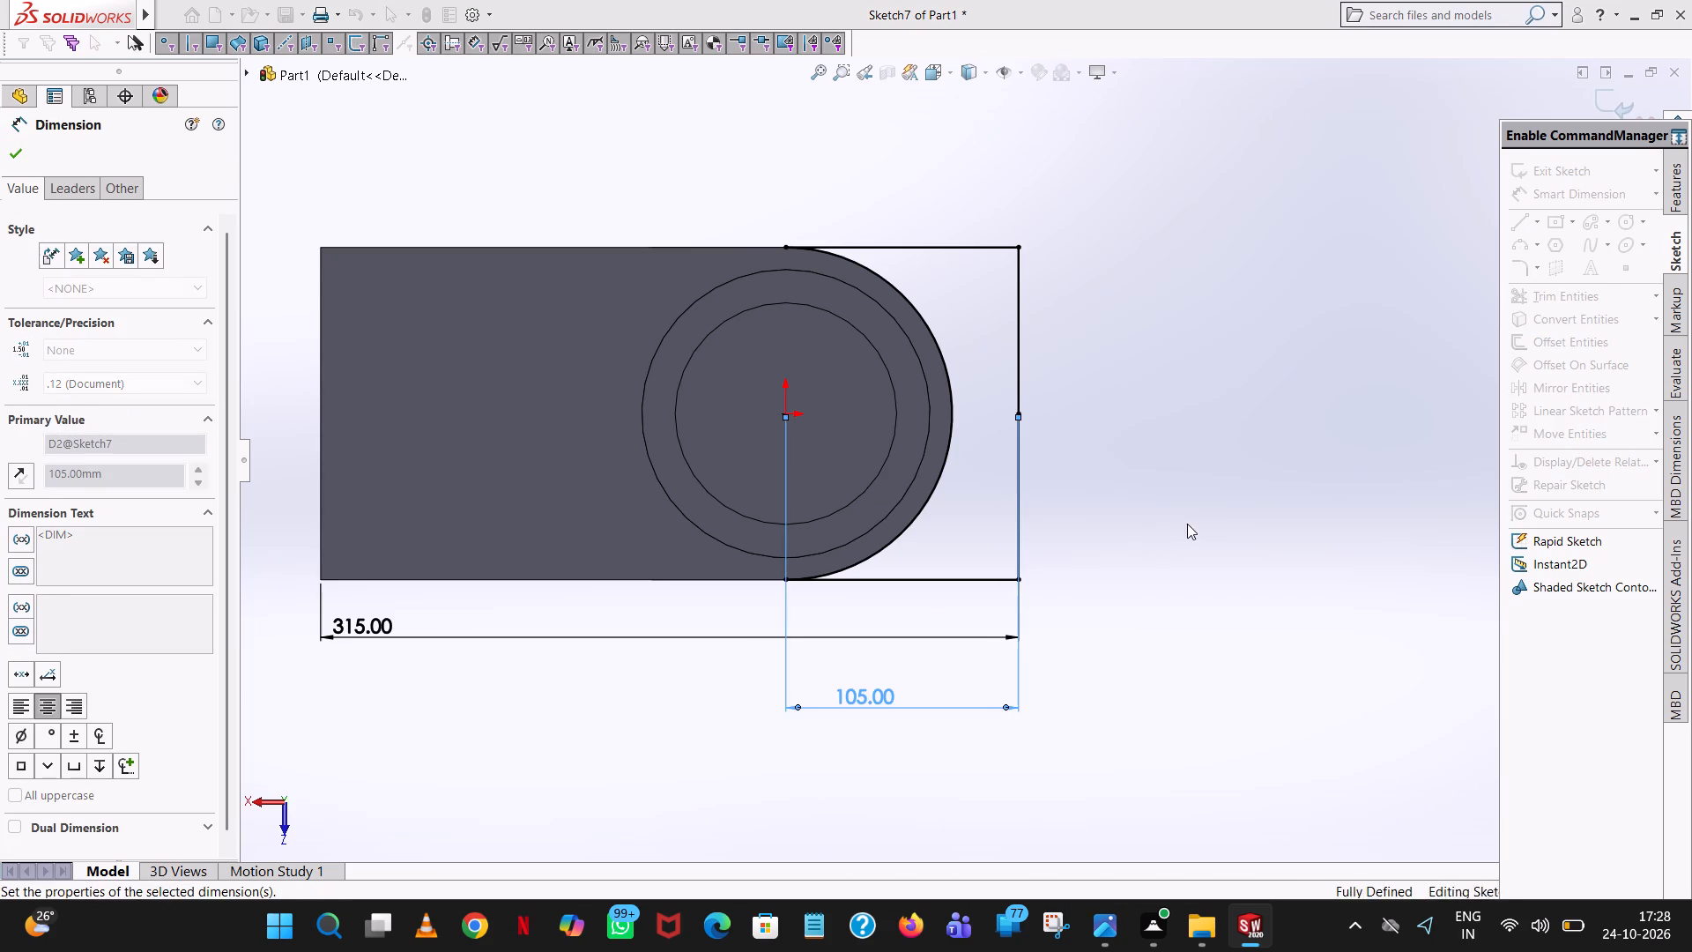
{"action": "left_click", "coordinate": [1187, 524]}
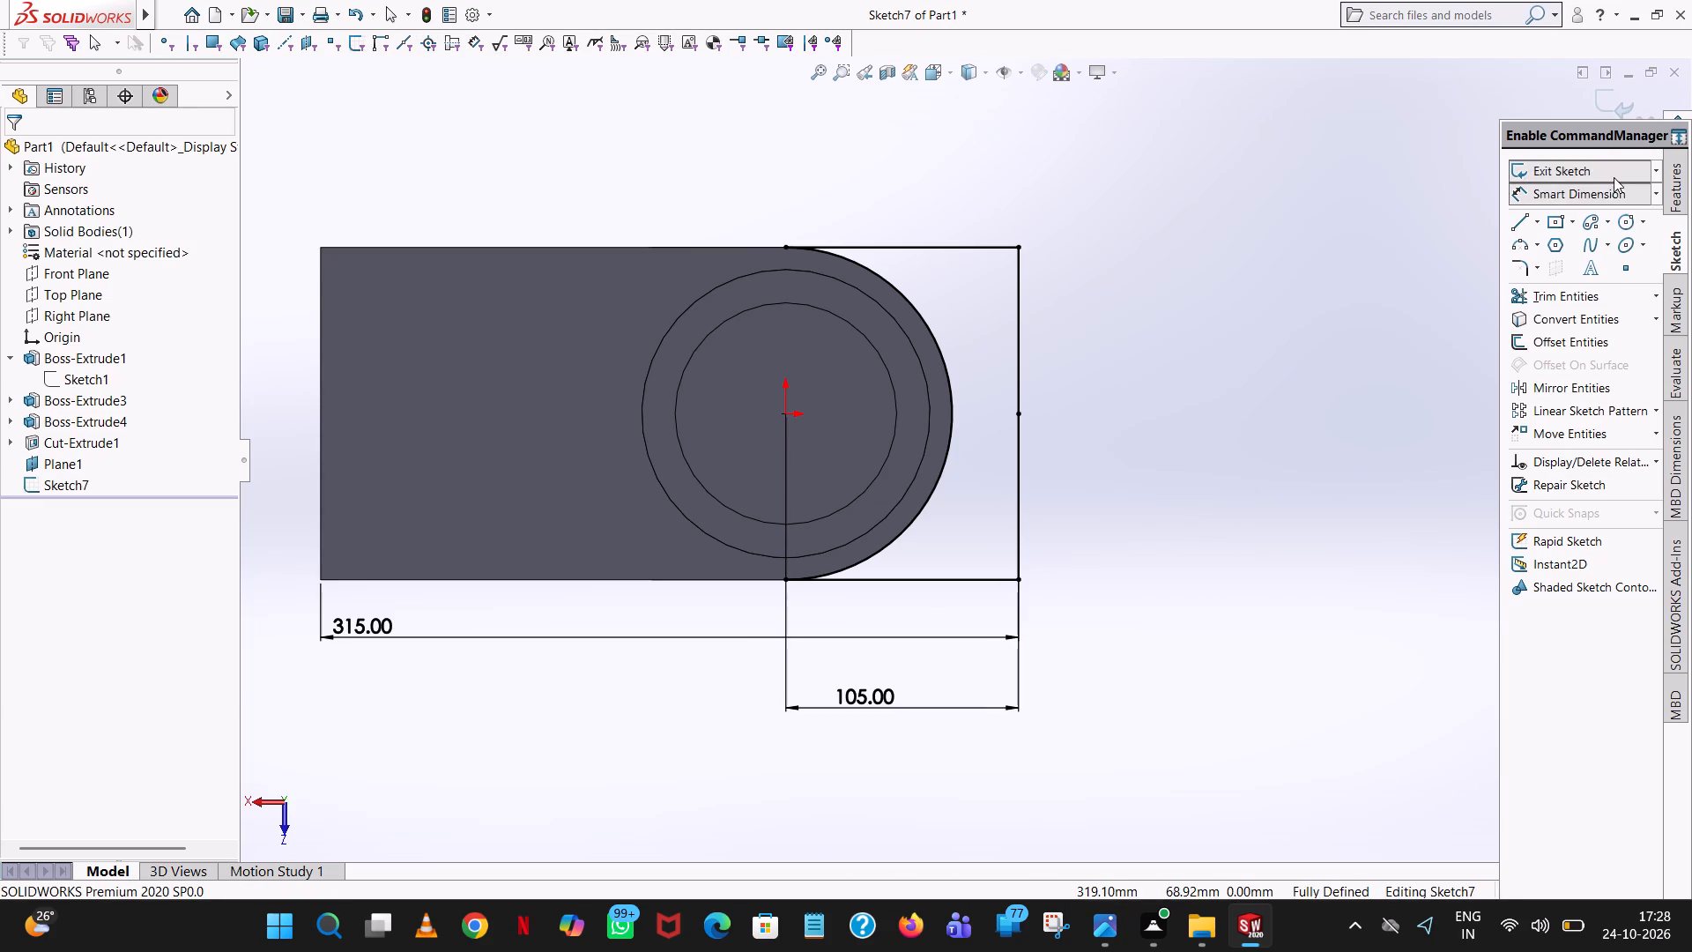
Extrude the flange profile 18 mm blind from the sketch plane, with the direction reversed away from the stepped discs.
{"action": "left_click", "coordinate": [1679, 182]}
{"action": "left_click", "coordinate": [1621, 169]}
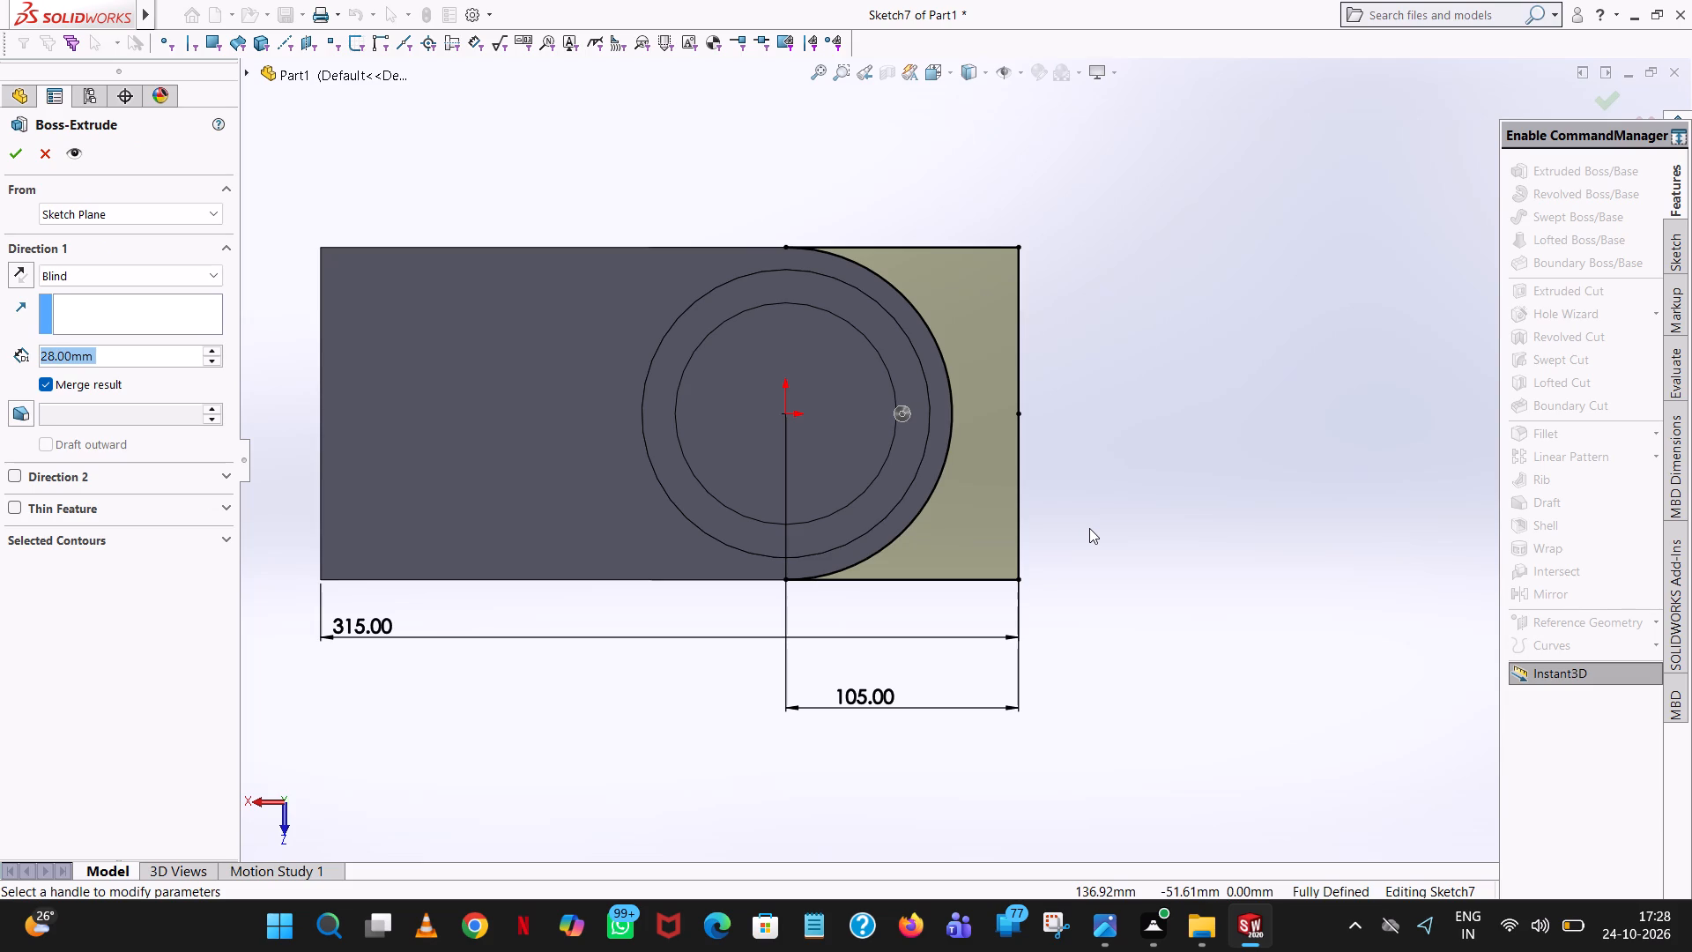
{"action": "middle_click_drag", "start_coordinate": [988, 675], "coordinate": [961, 562]}
{"action": "scroll", "coordinate": [988, 675], "scroll_direction": "up", "scroll_amount": 1}
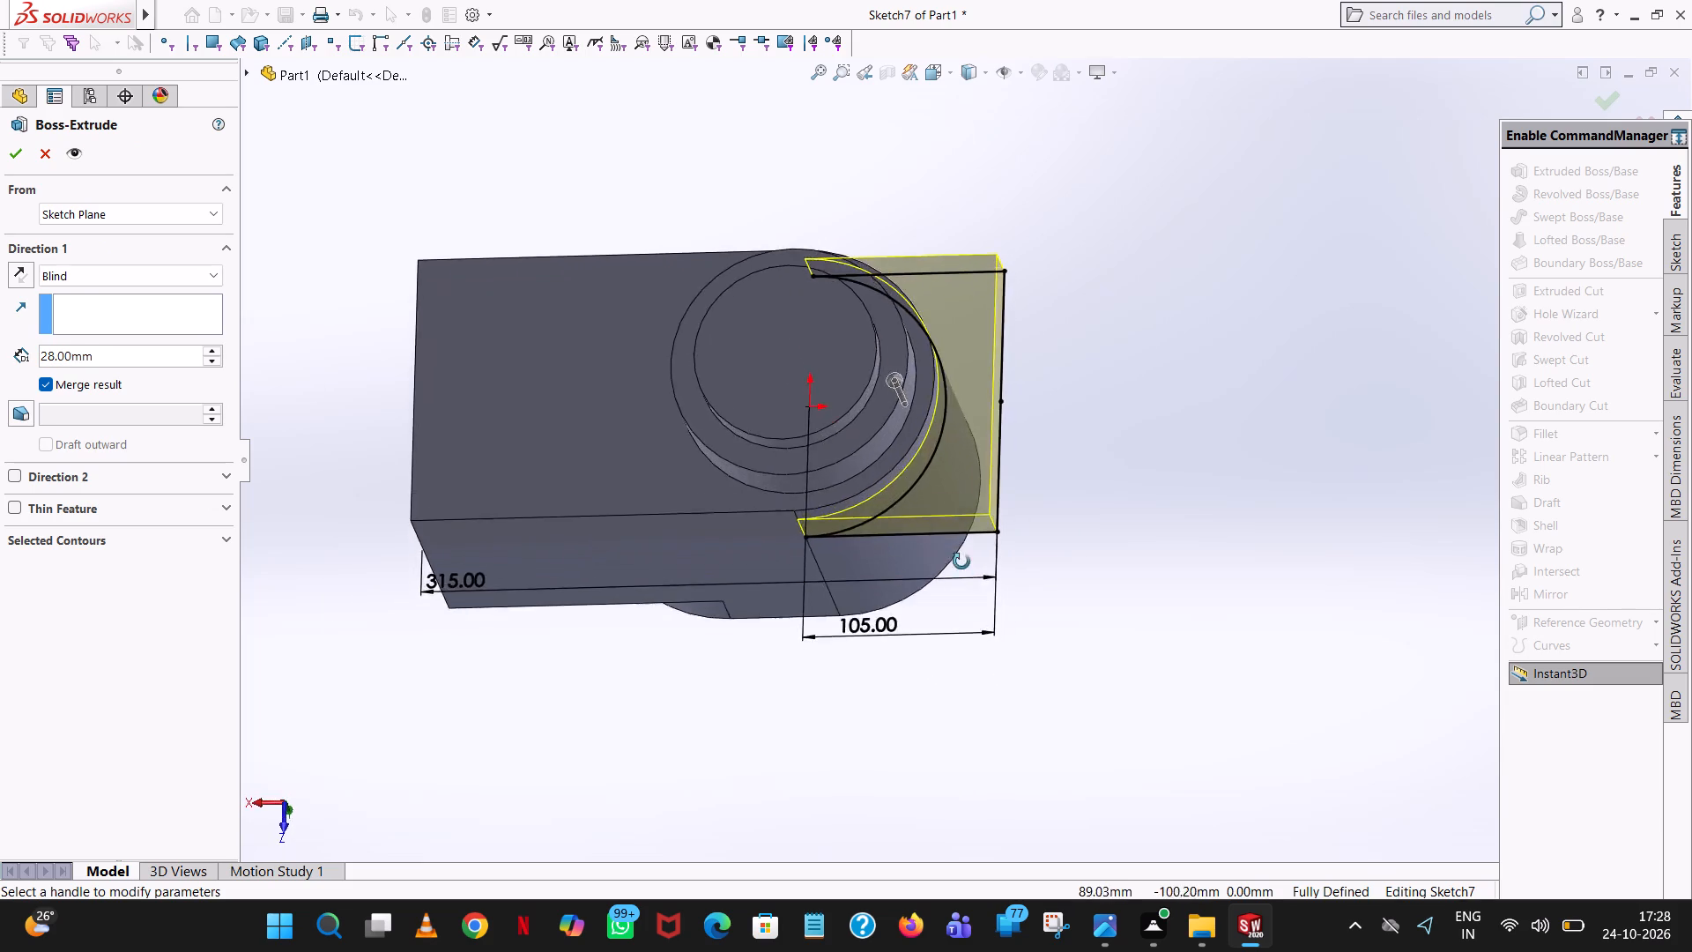
{"action": "middle_click_drag", "start_coordinate": [961, 562], "coordinate": [842, 338]}
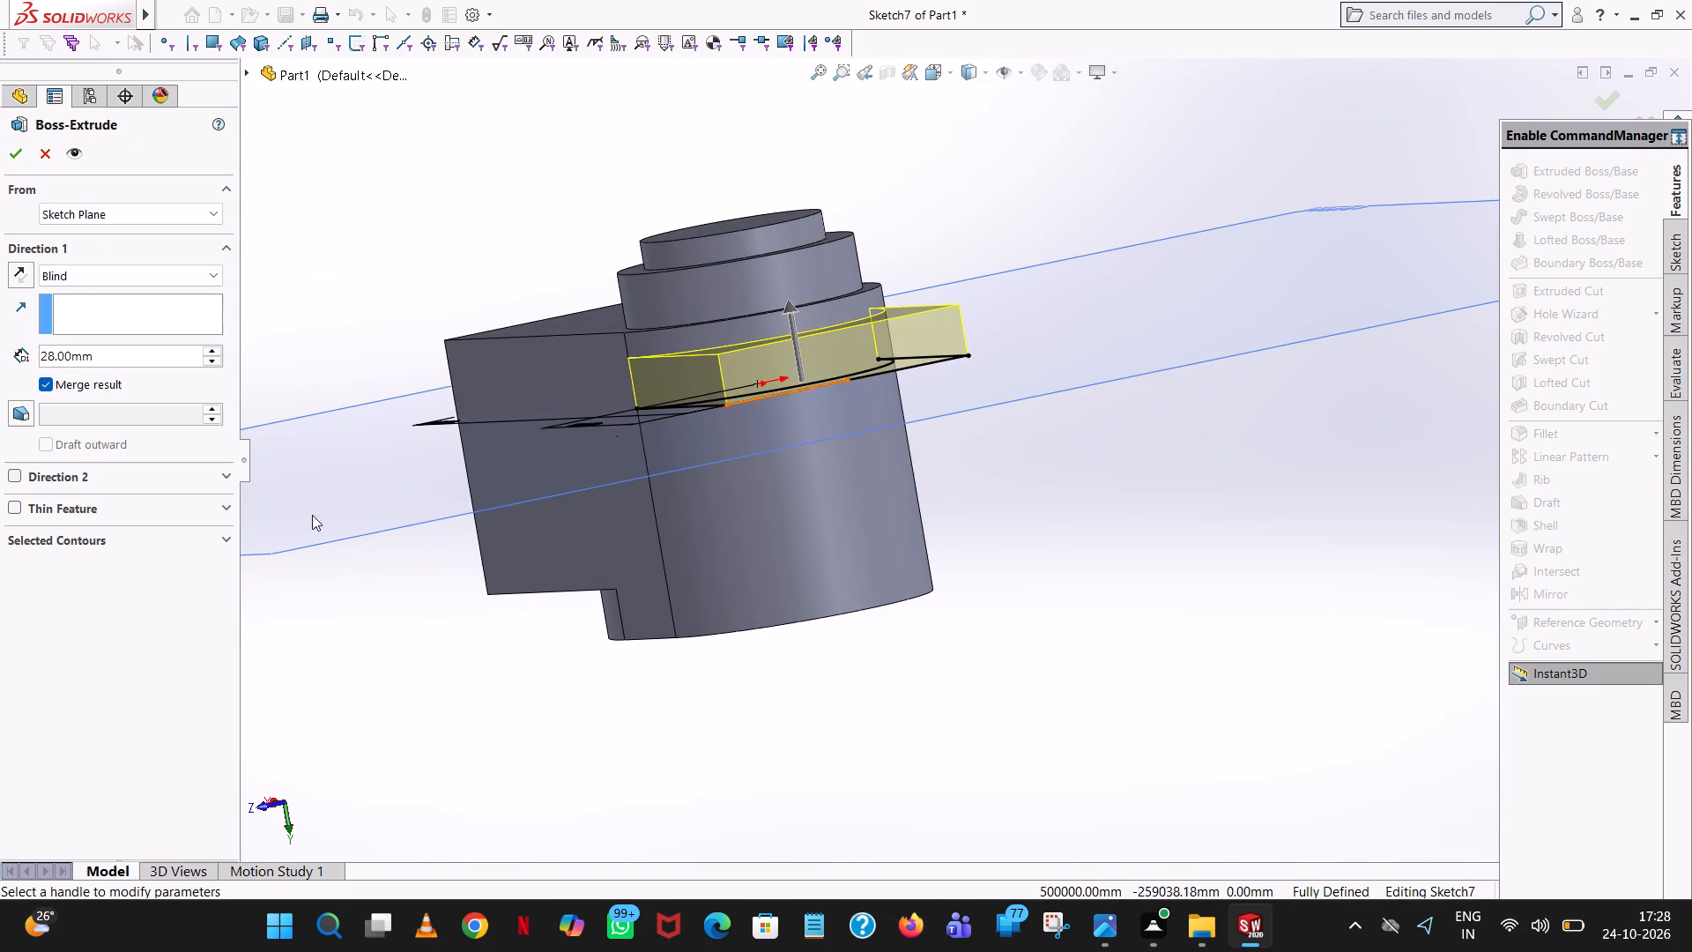
{"action": "double_click", "coordinate": [161, 352]}
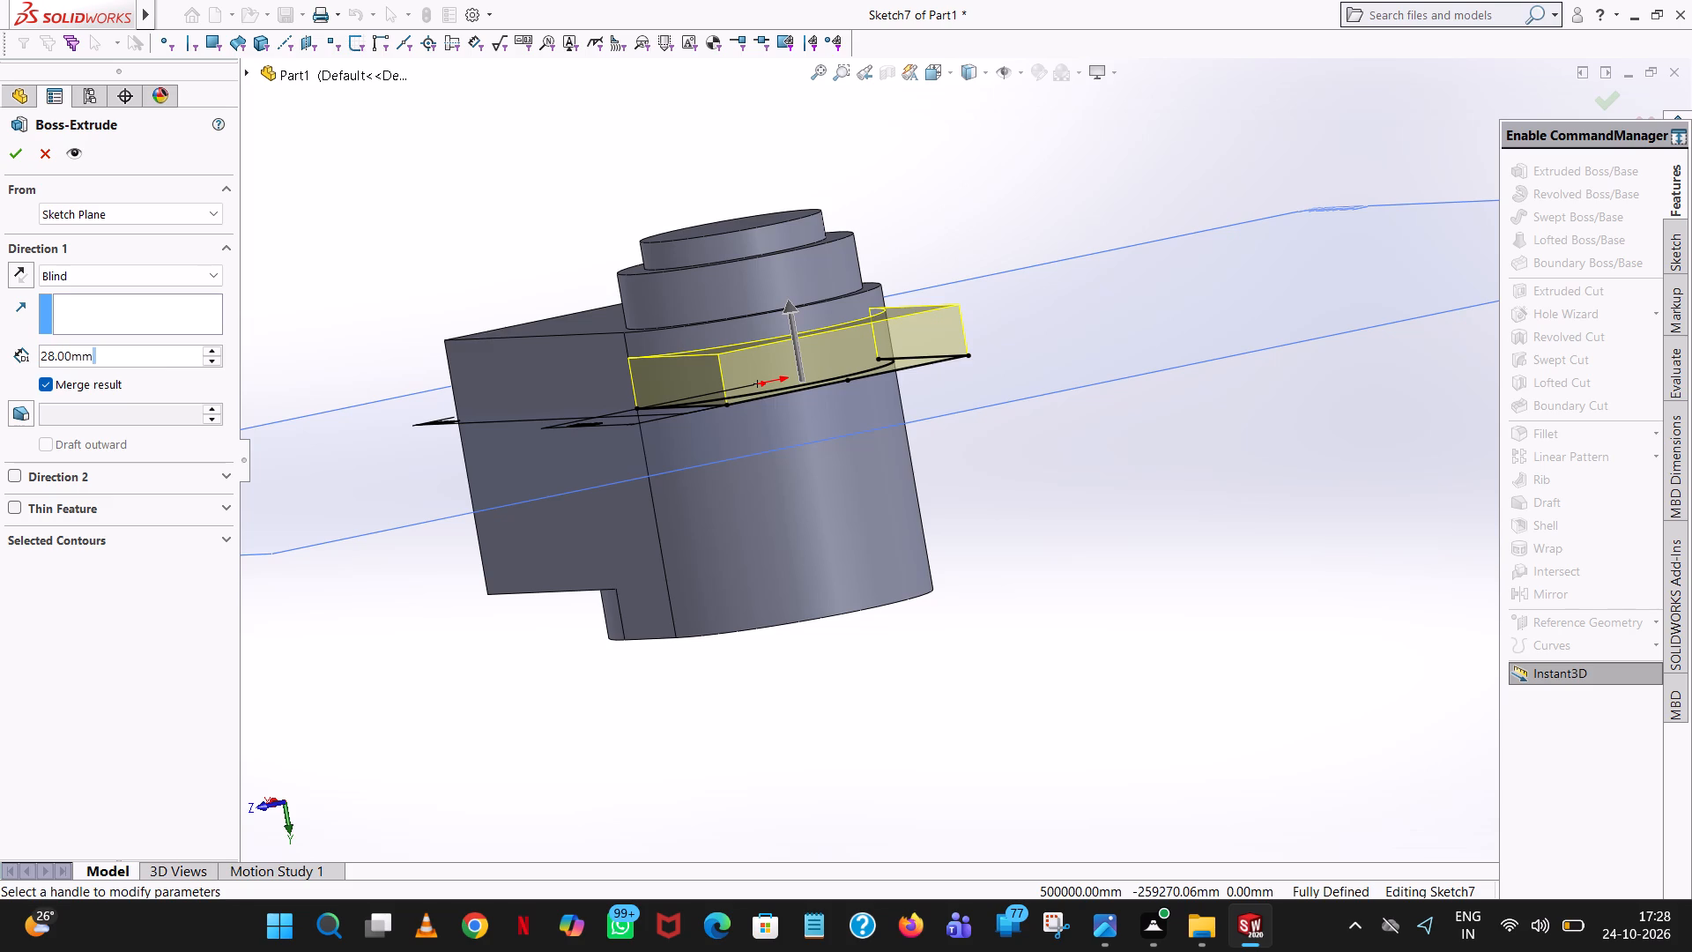
{"action": "type", "text": "18"}
{"action": "key", "text": "Return"}
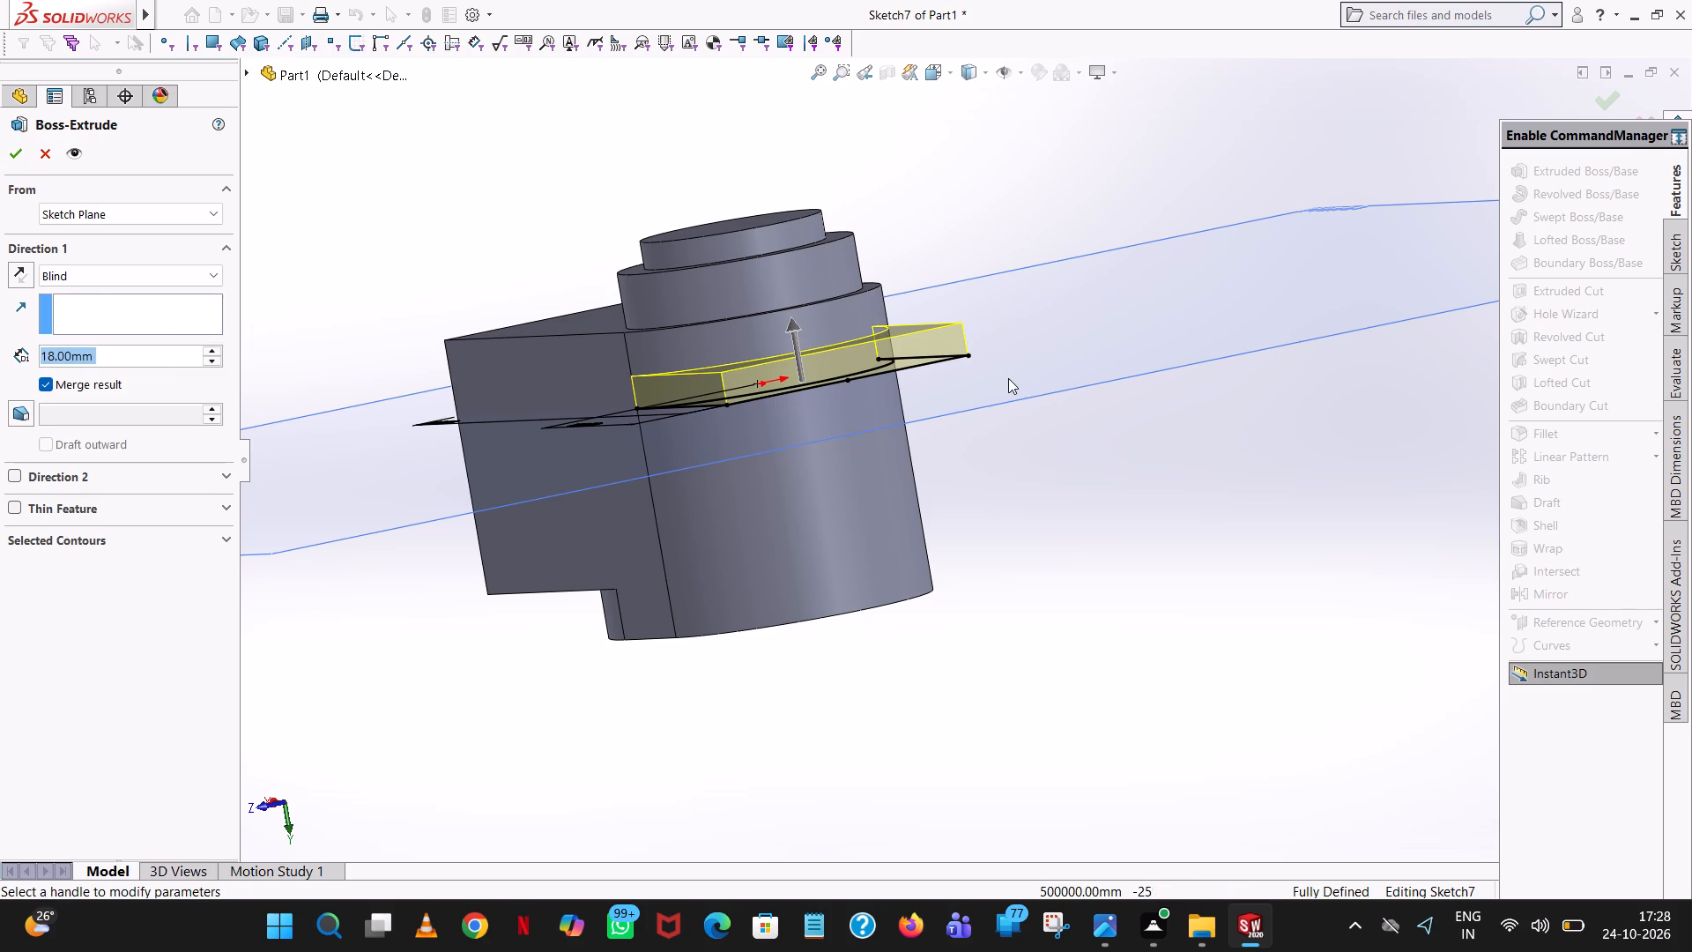
{"action": "middle_click_drag", "start_coordinate": [998, 384], "coordinate": [1014, 25]}
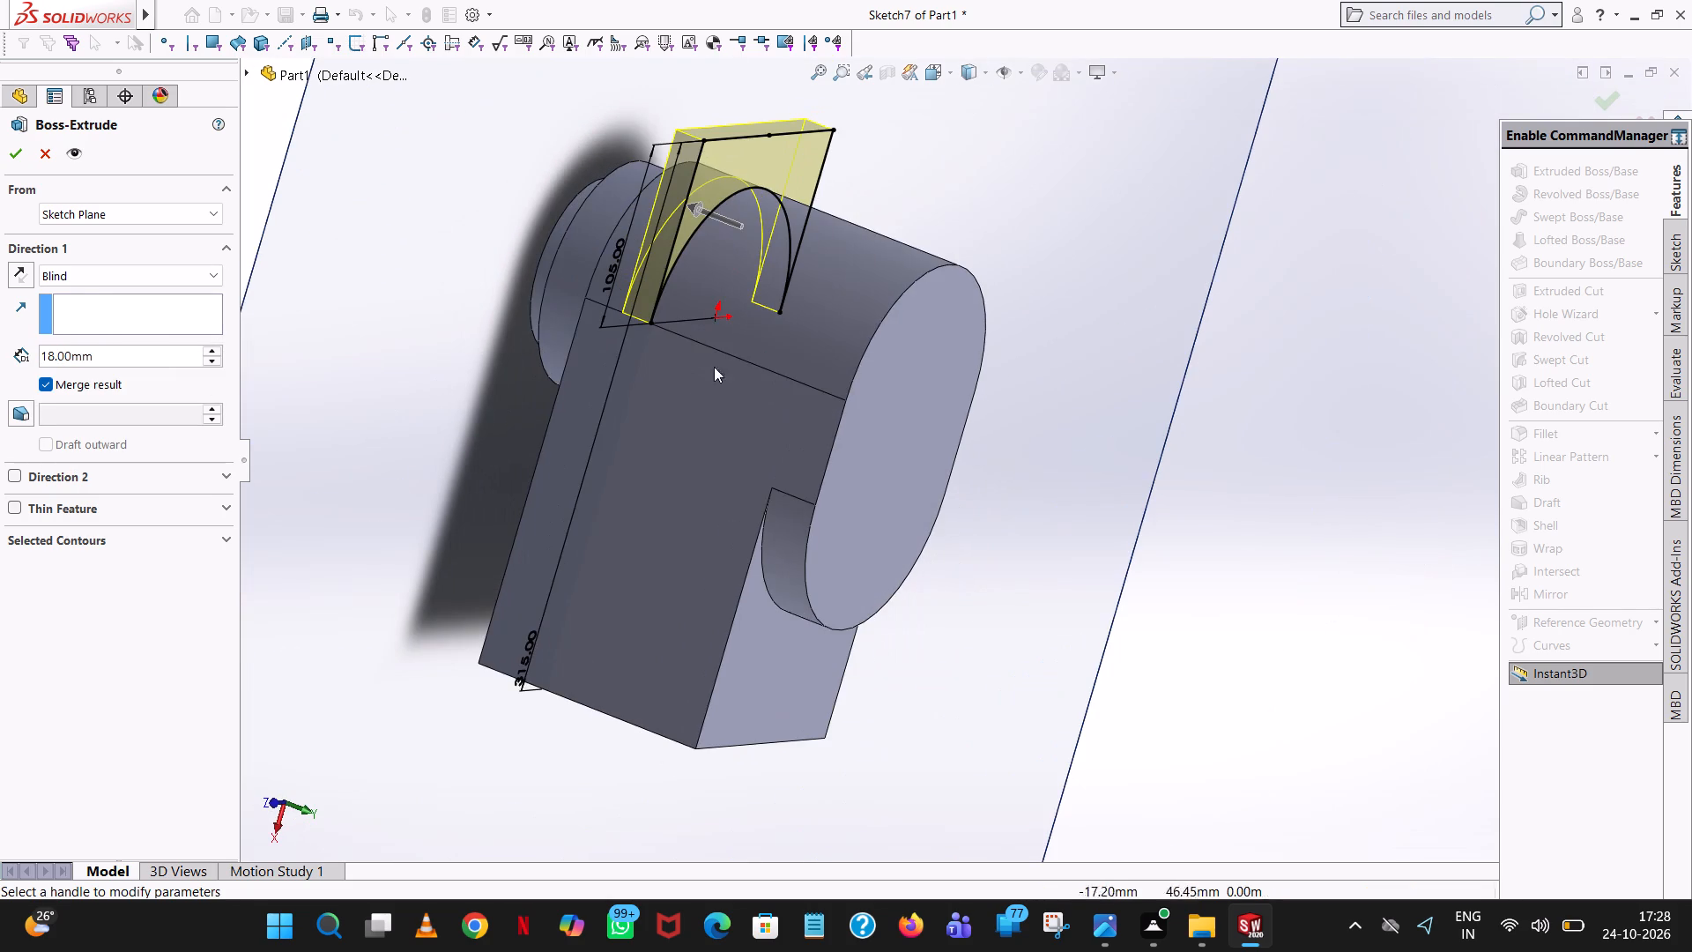
{"action": "middle_click_drag", "start_coordinate": [530, 716], "coordinate": [1141, 525]}
{"action": "scroll", "coordinate": [689, 423], "scroll_direction": "up", "scroll_amount": 1}
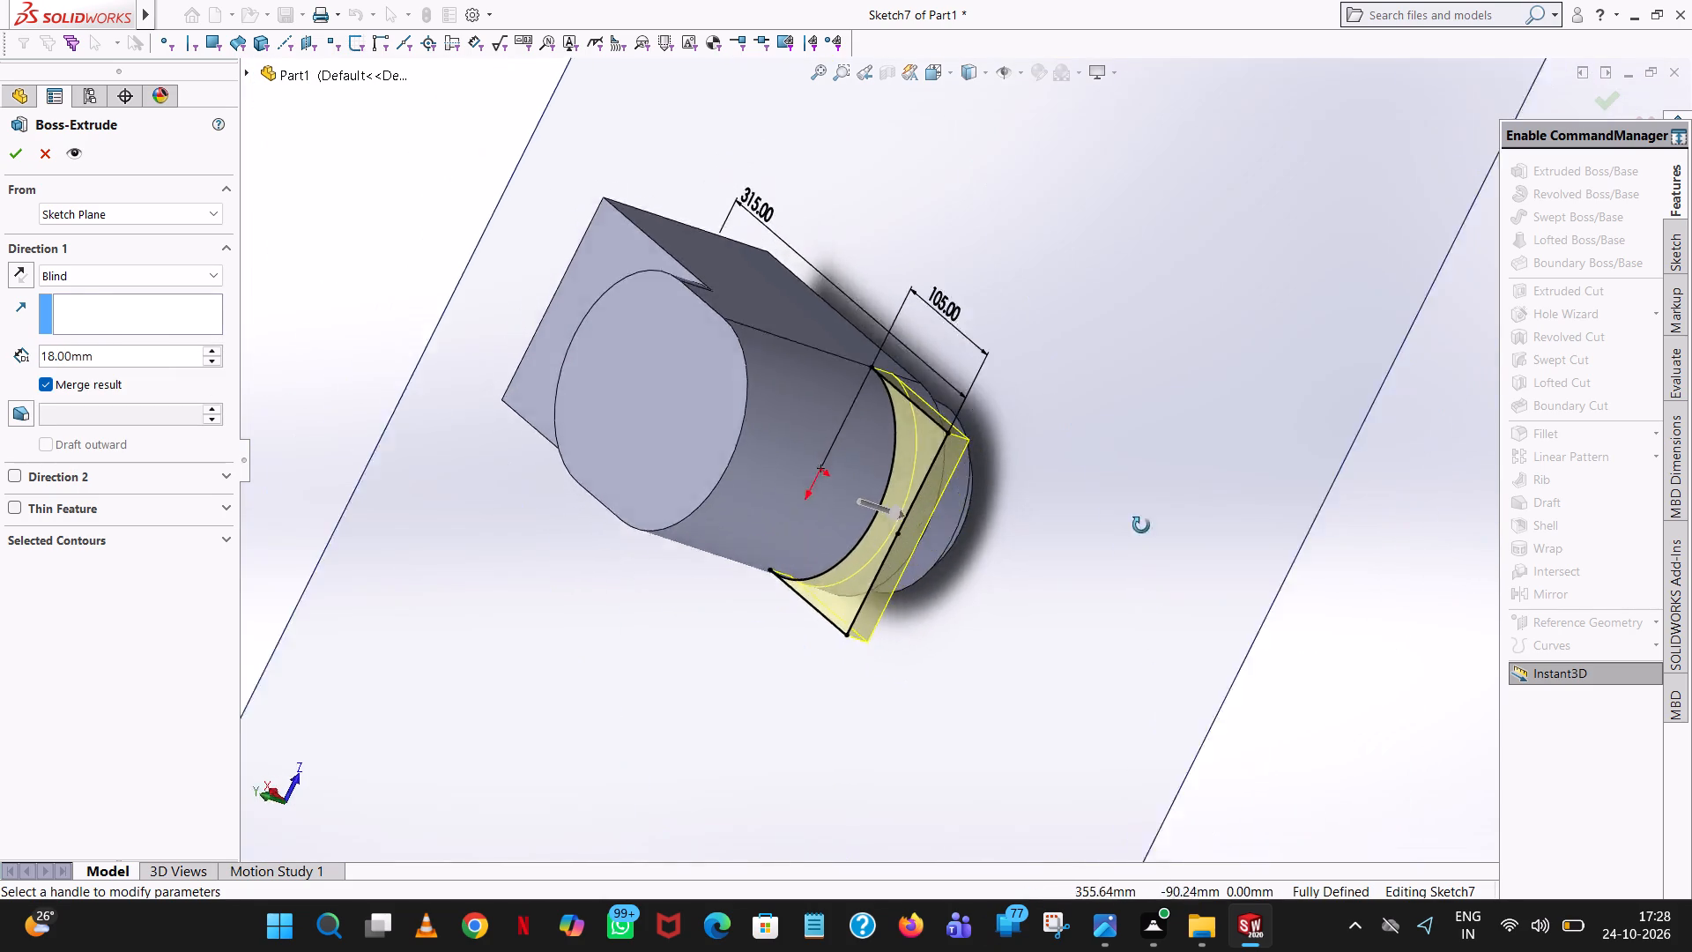
{"action": "middle_click_drag", "start_coordinate": [1141, 525], "coordinate": [1184, 315]}
{"action": "middle_click_drag", "start_coordinate": [931, 547], "coordinate": [918, 346]}
{"action": "scroll", "coordinate": [986, 328], "scroll_direction": "up", "scroll_amount": 1}
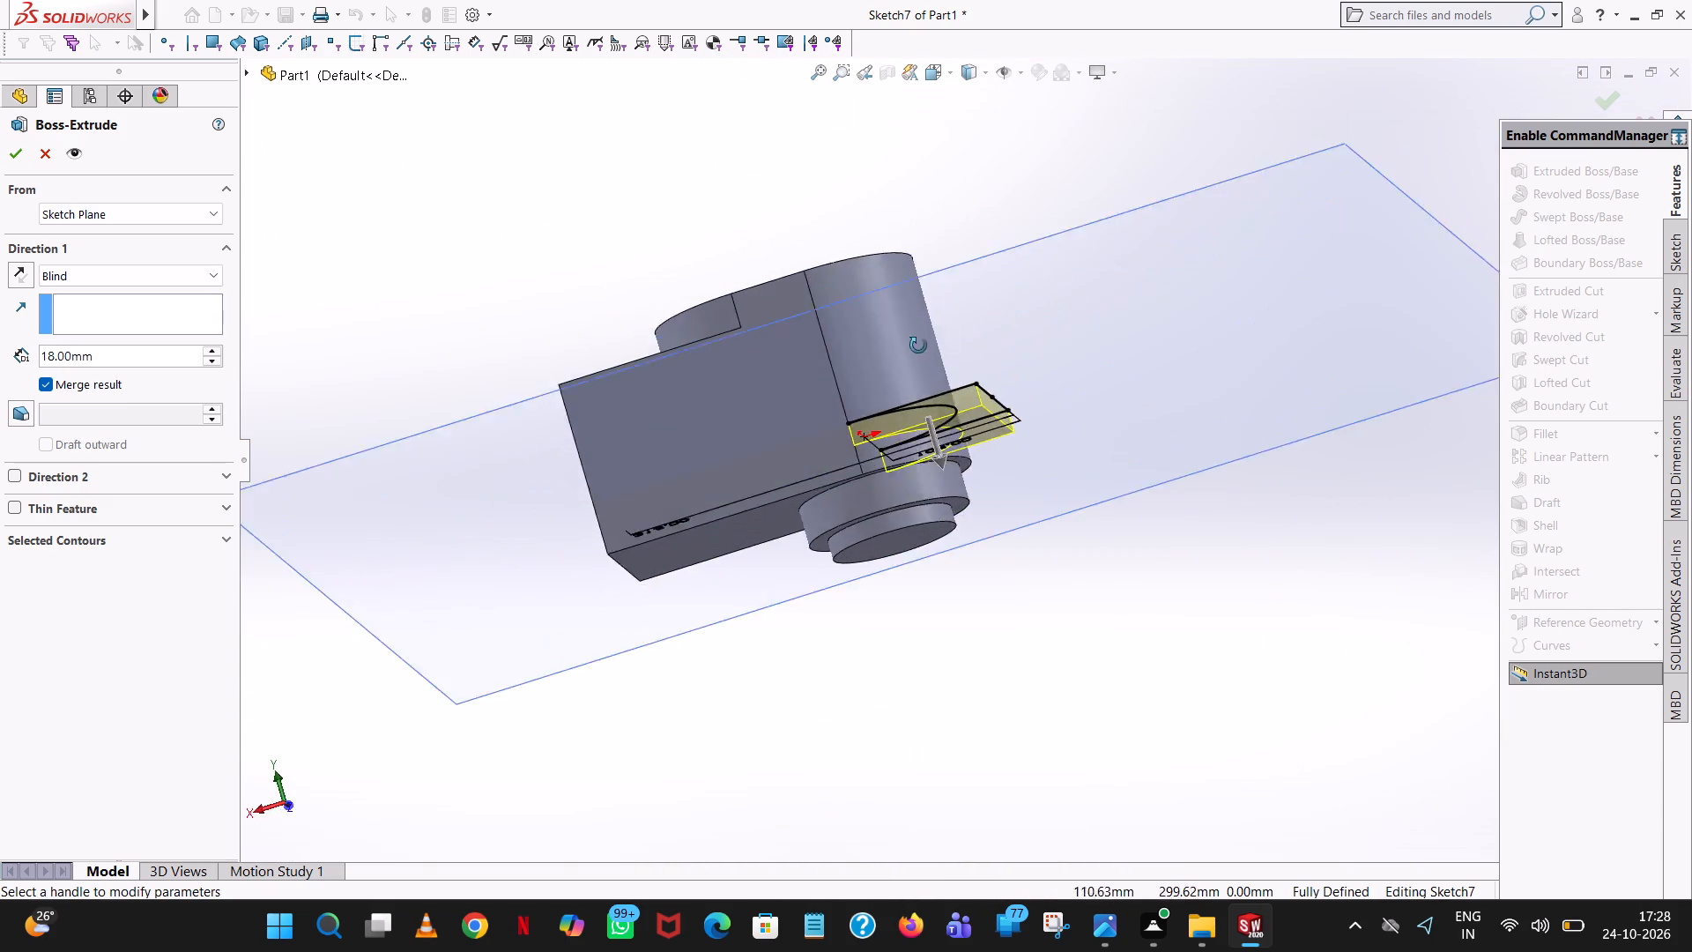
{"action": "middle_click_drag", "start_coordinate": [918, 346], "coordinate": [833, 456]}
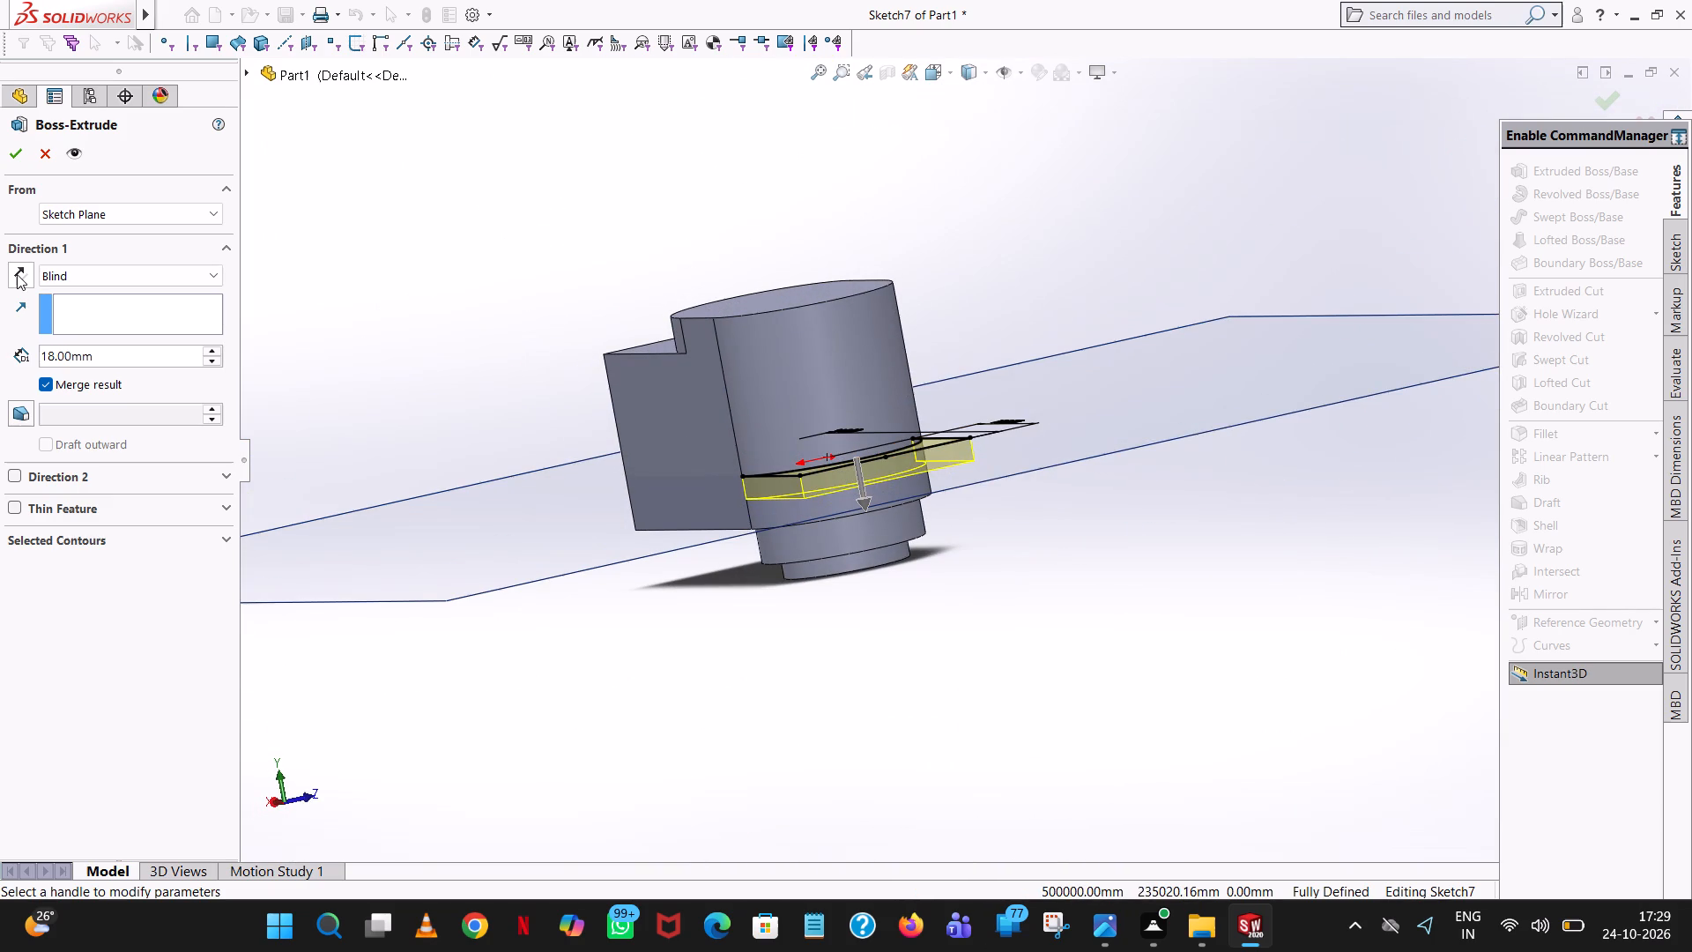
{"action": "left_click", "coordinate": [17, 274]}
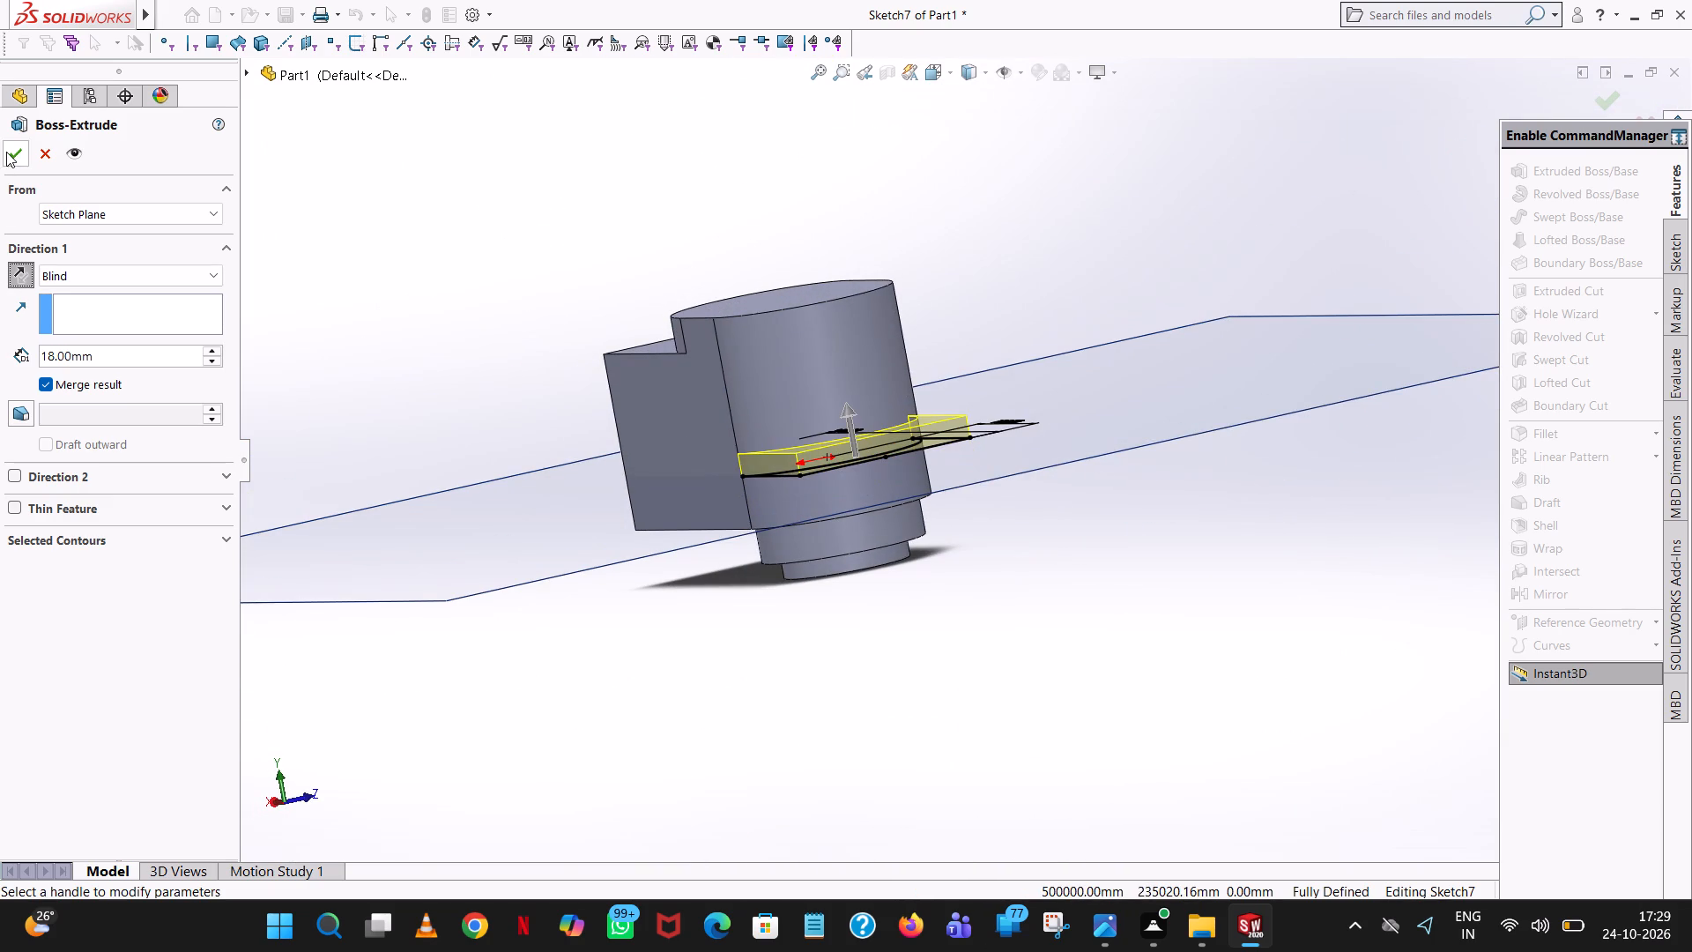
{"action": "middle_click_drag", "start_coordinate": [996, 565], "coordinate": [853, 565]}
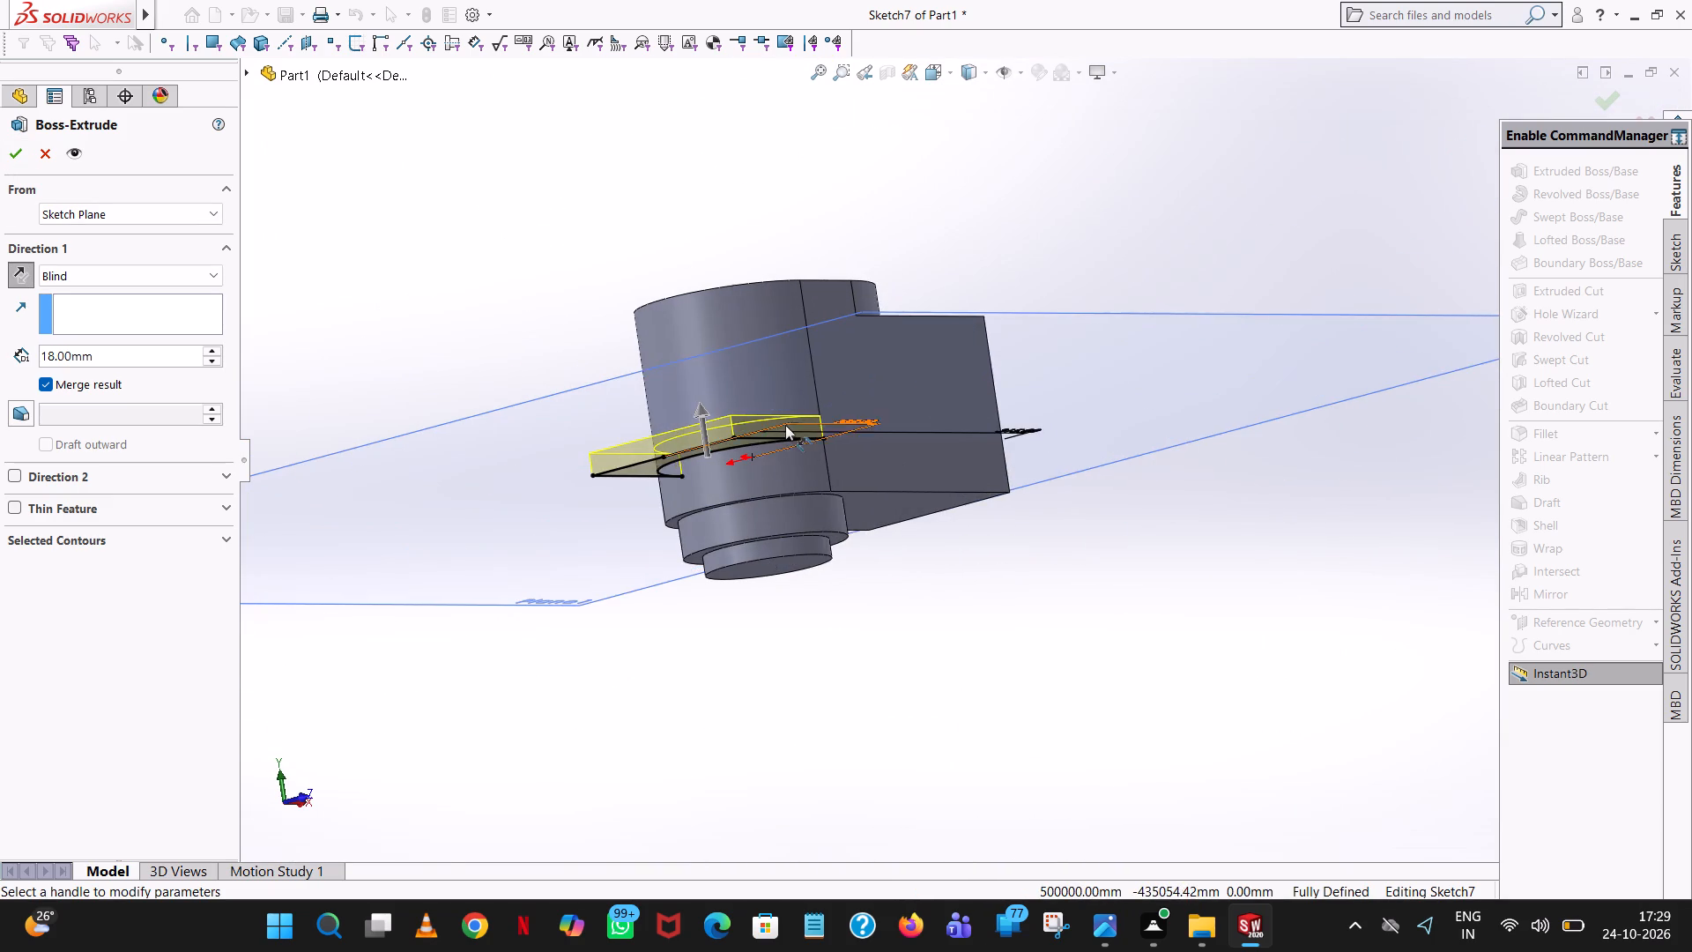
{"action": "scroll", "coordinate": [786, 426], "scroll_direction": "down", "scroll_amount": 8}
{"action": "scroll", "coordinate": [787, 440], "scroll_direction": "up", "scroll_amount": 2}
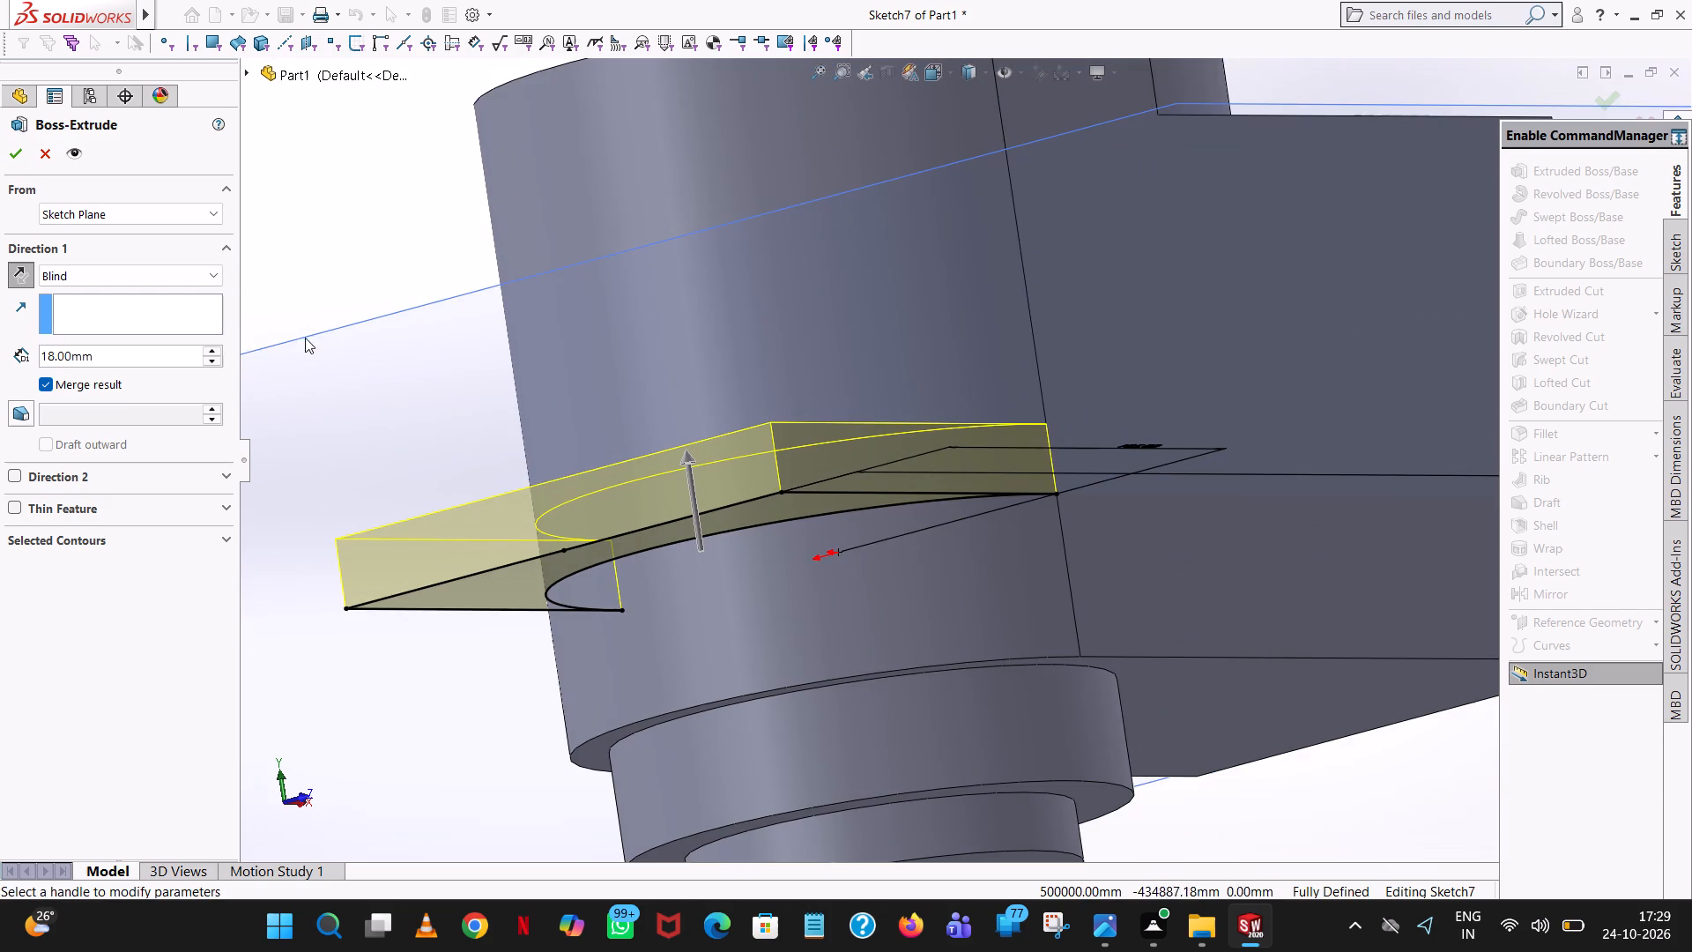
{"action": "left_click", "coordinate": [12, 272]}
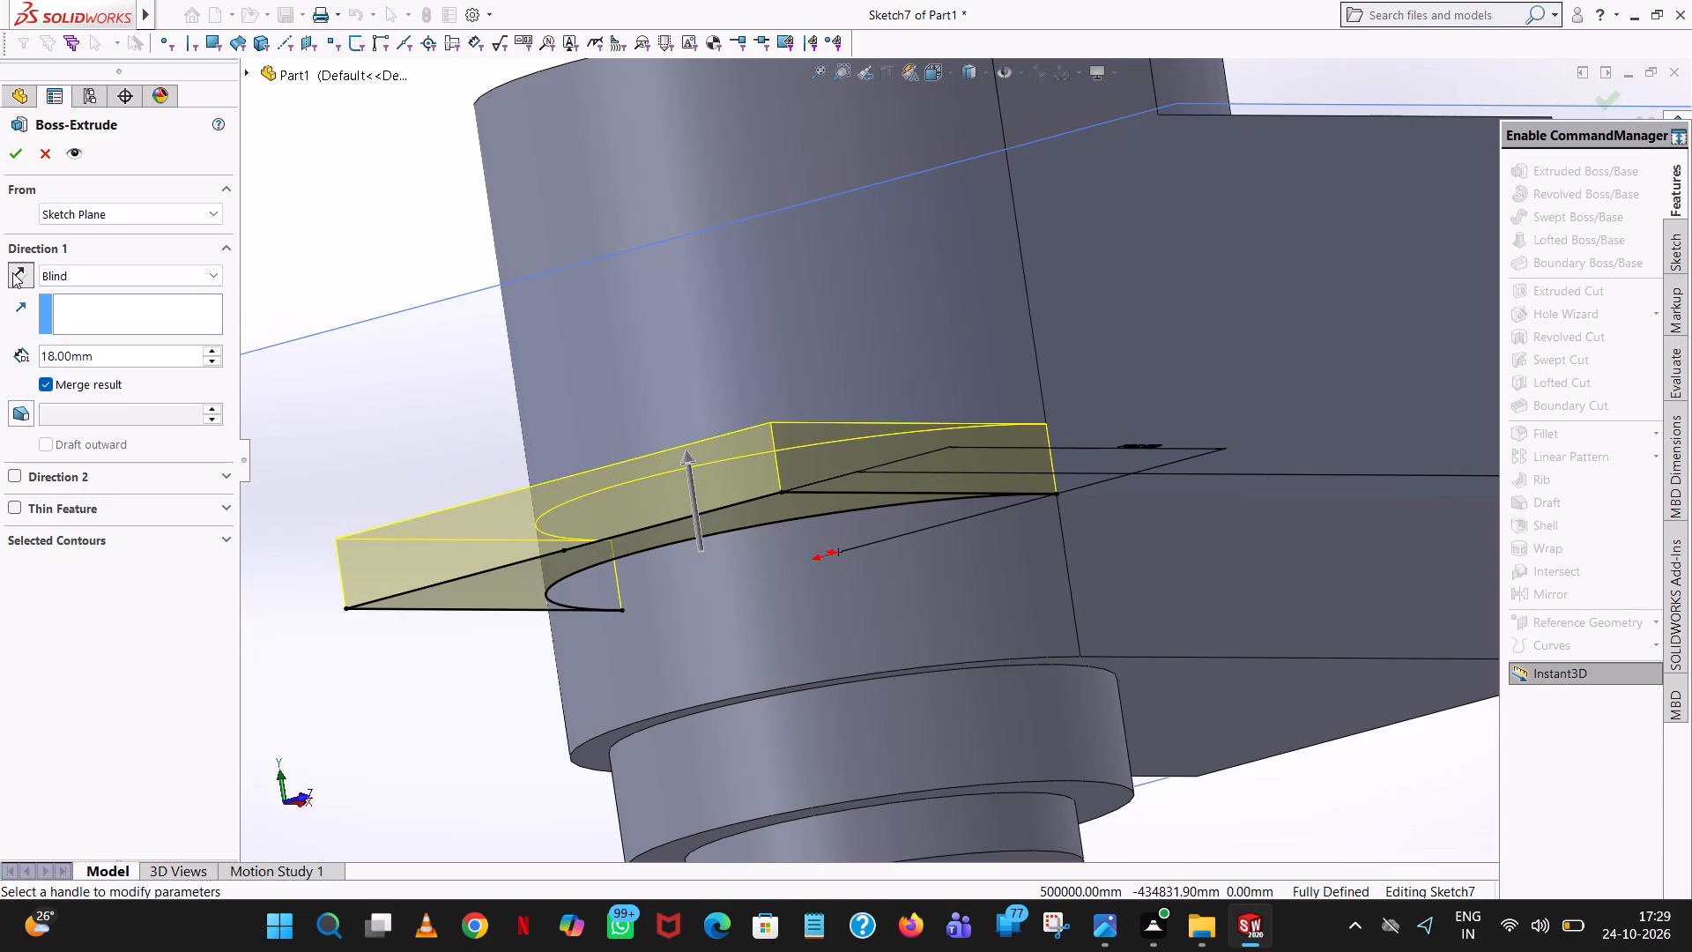
{"action": "left_click", "coordinate": [12, 272]}
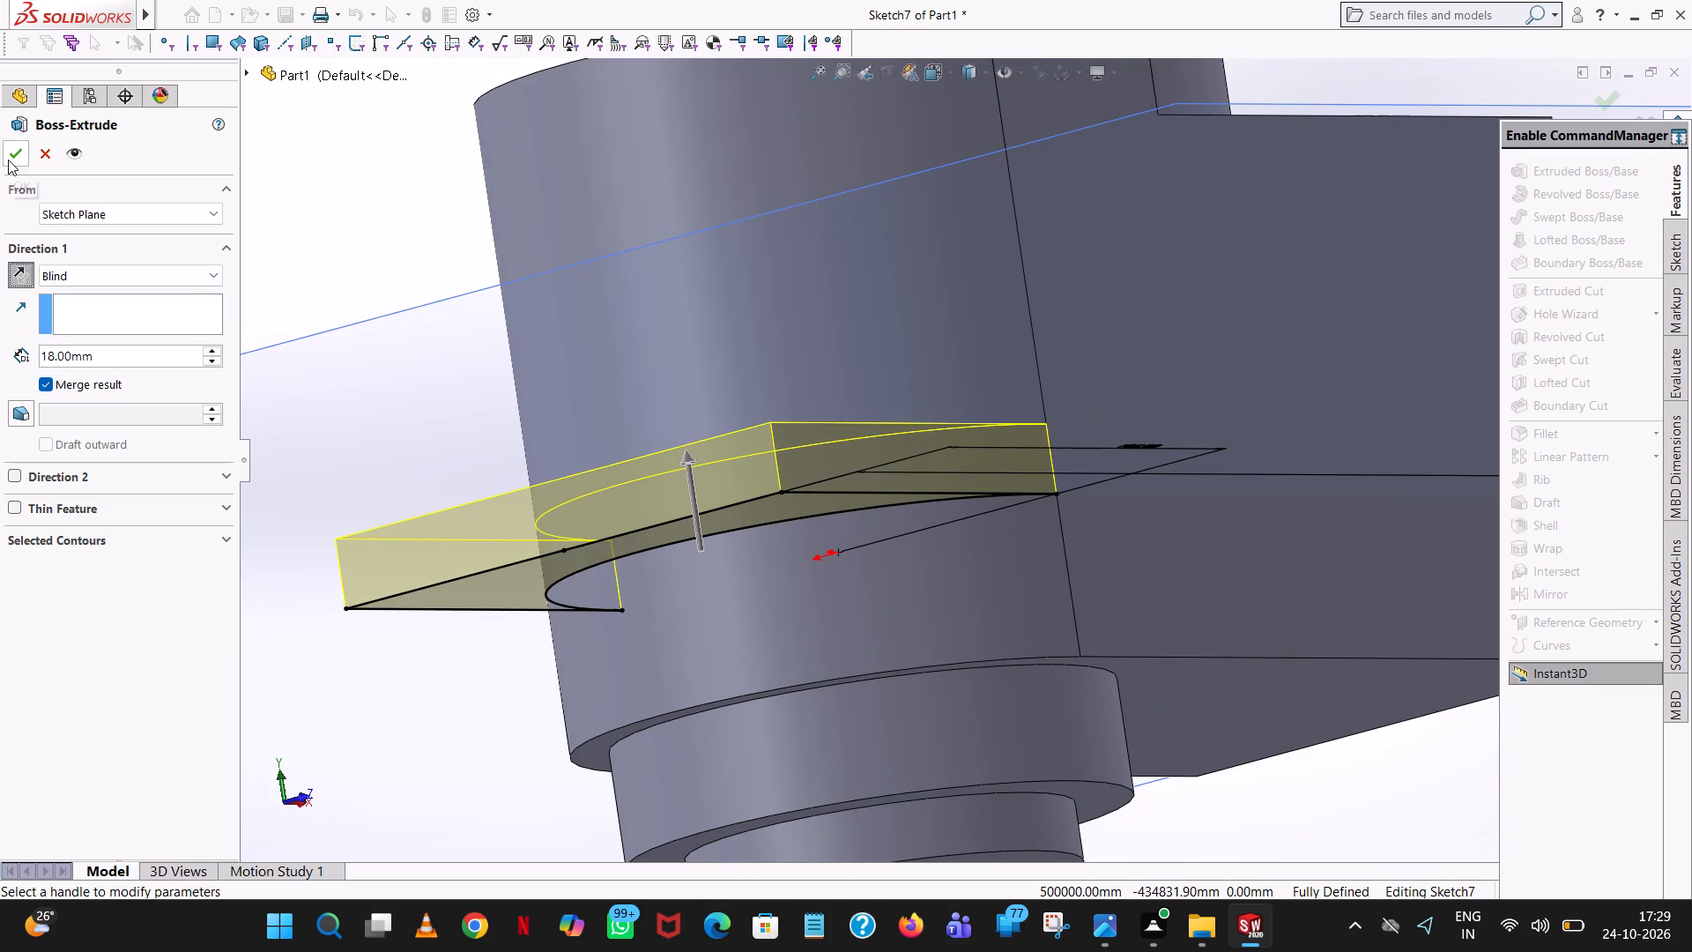
{"action": "left_click", "coordinate": [11, 152]}
{"action": "scroll", "coordinate": [601, 270], "scroll_direction": "up", "scroll_amount": 6}
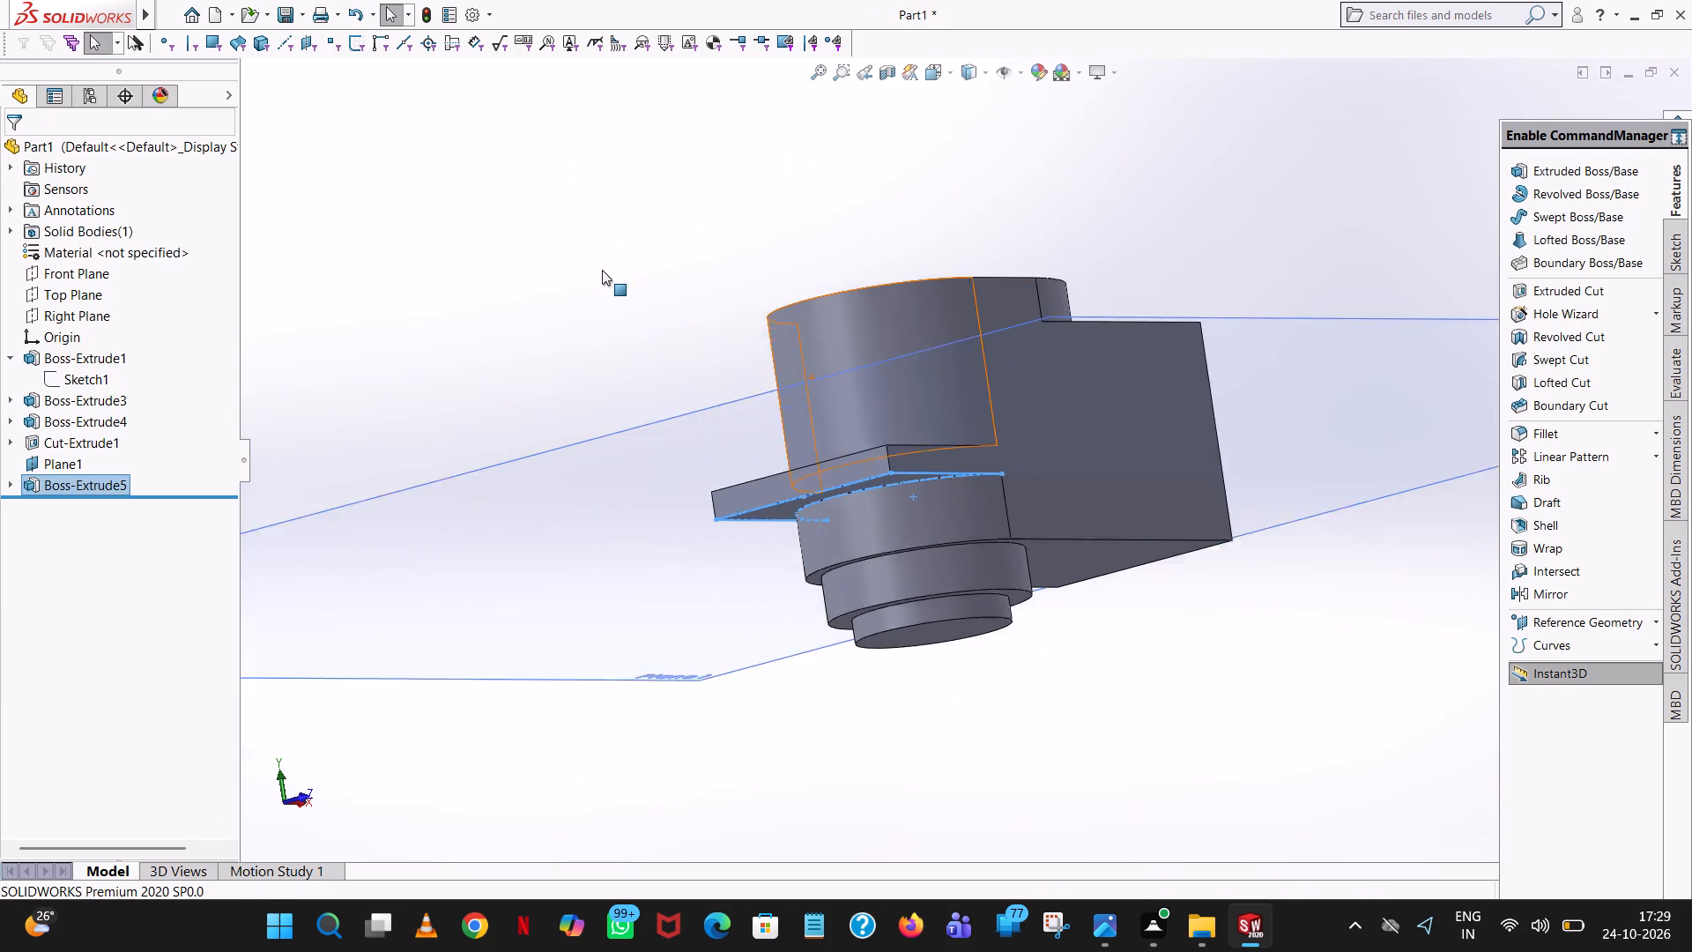
{"action": "left_click", "coordinate": [581, 248]}
Hide the offset reference plane used for the flange sketch.
{"action": "middle_click_drag", "start_coordinate": [586, 286], "coordinate": [590, 383]}
{"action": "scroll", "coordinate": [618, 413], "scroll_direction": "up", "scroll_amount": 1}
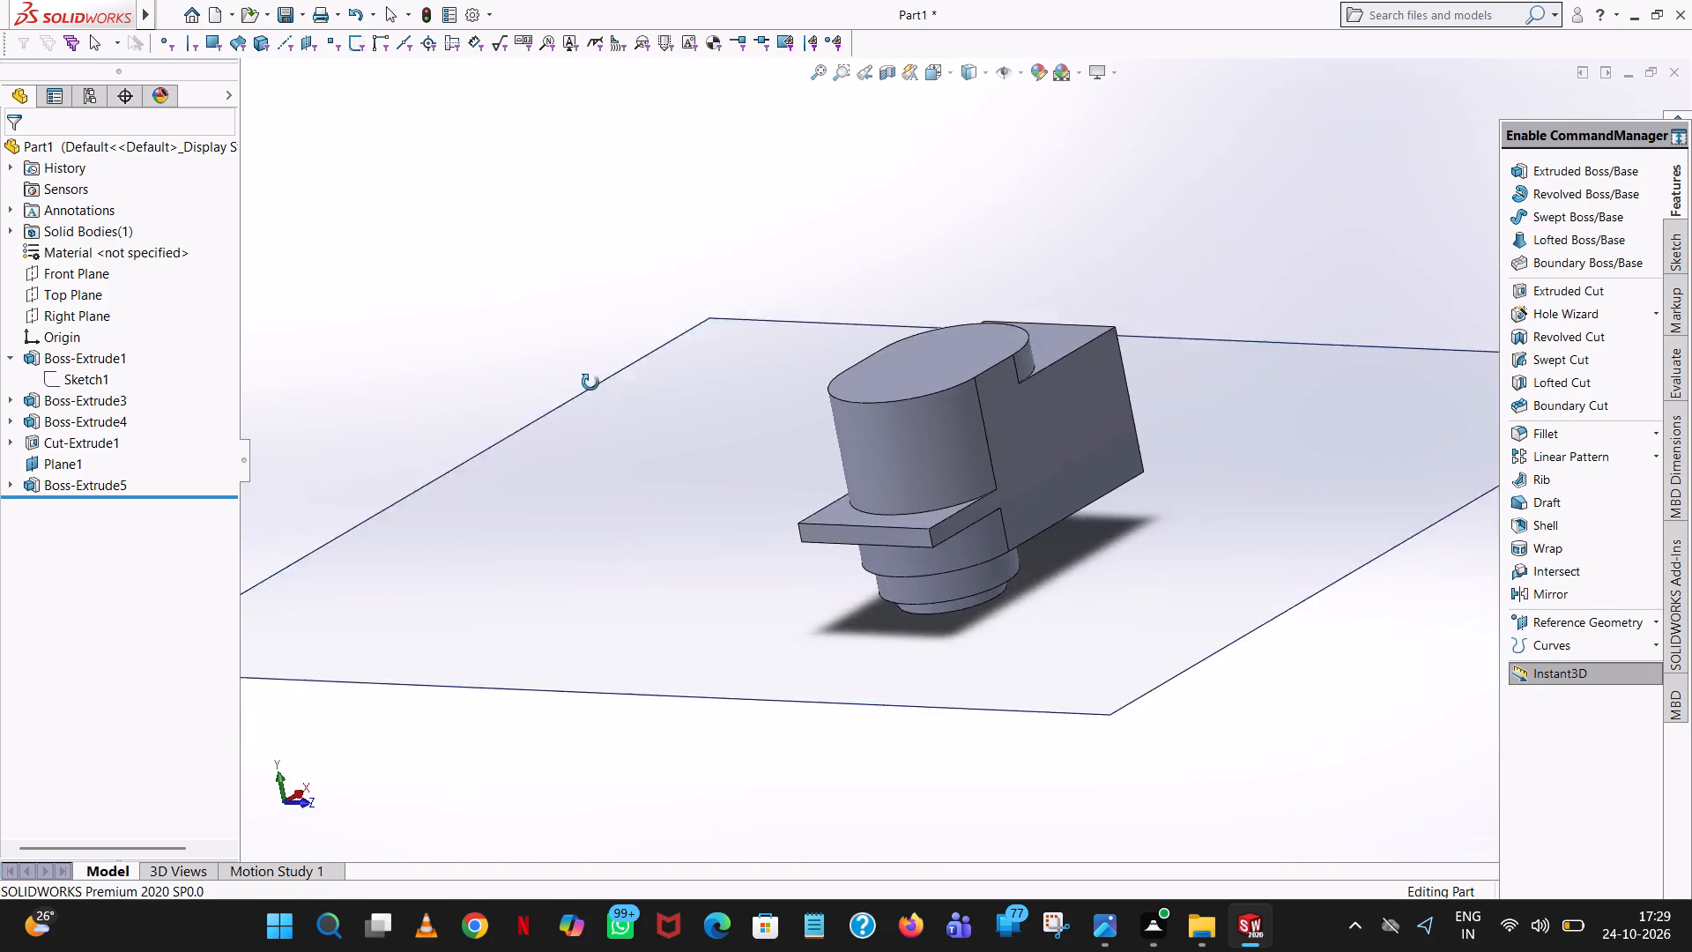
{"action": "middle_click_drag", "start_coordinate": [590, 383], "coordinate": [476, 392]}
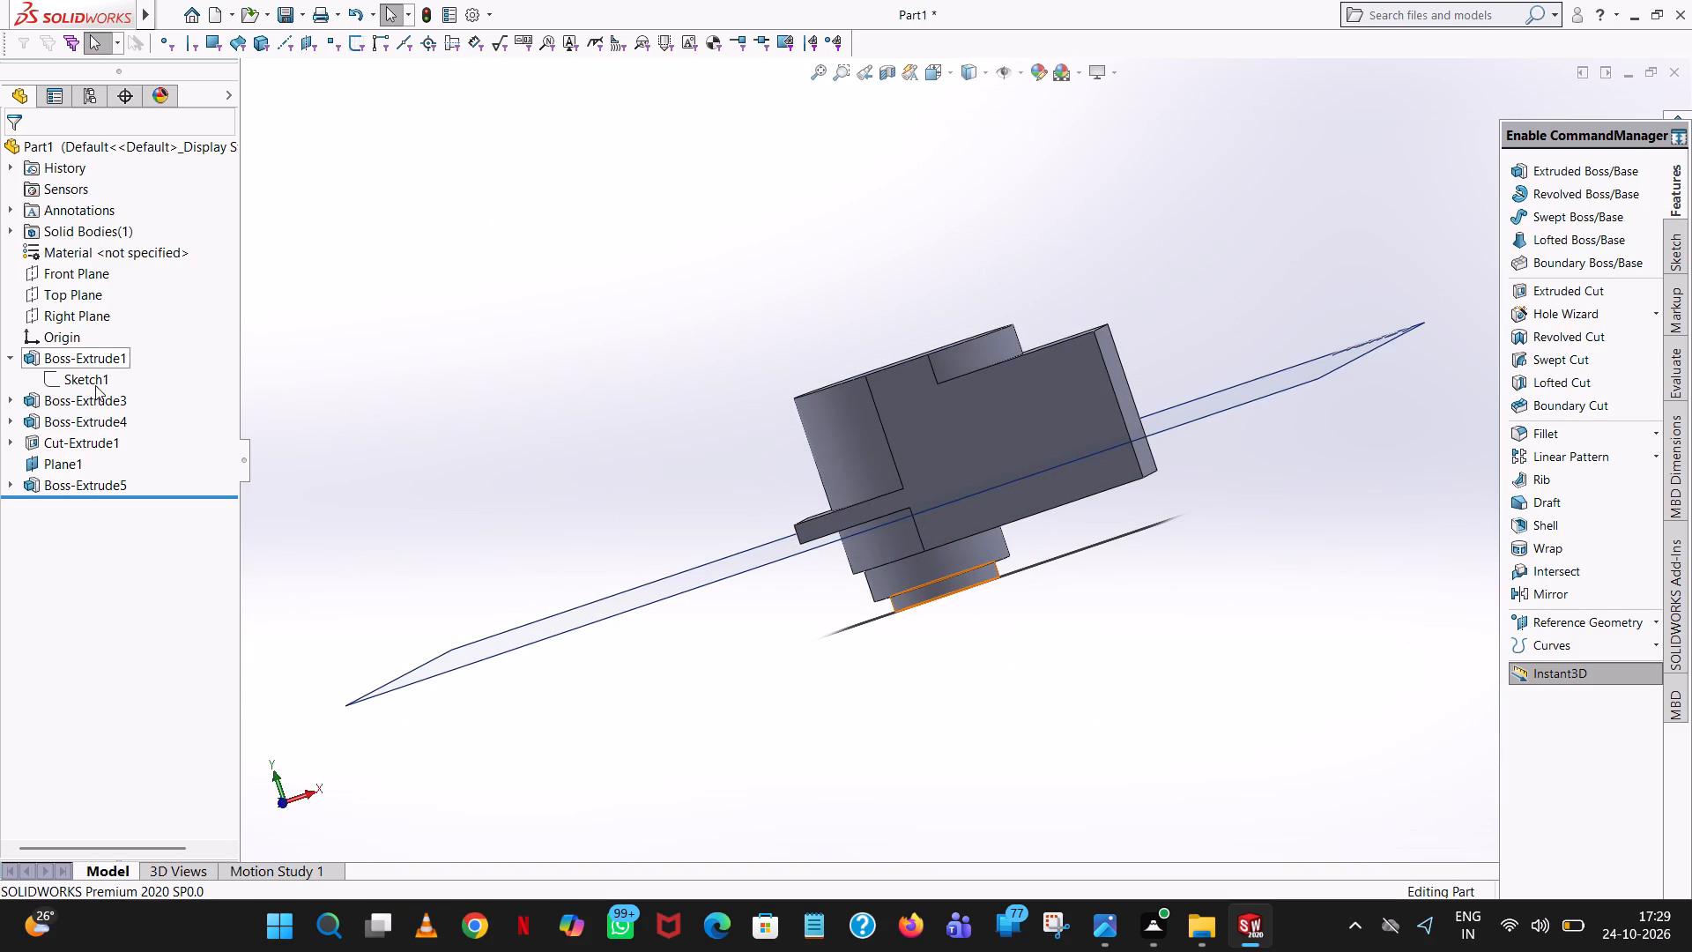
{"action": "left_click", "coordinate": [75, 459]}
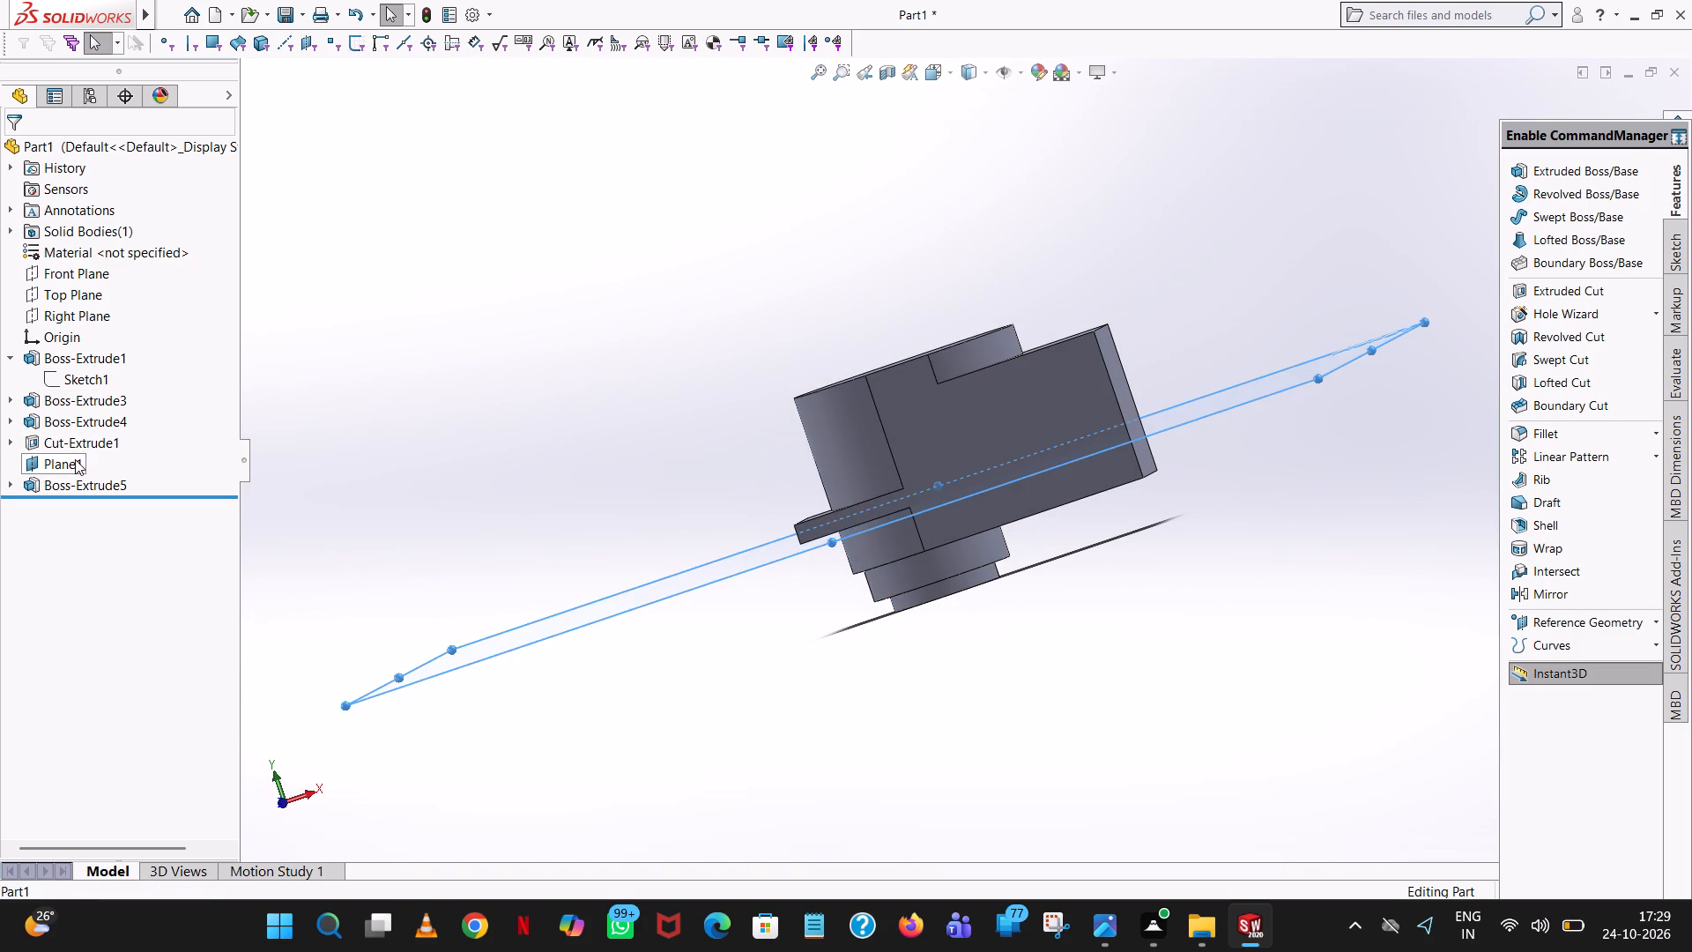
{"action": "left_click", "coordinate": [110, 434]}
Examine the casing and its new flange from all sides, ending in the isometric view.
{"action": "middle_click_drag", "start_coordinate": [705, 371], "coordinate": [710, 370]}
{"action": "scroll", "coordinate": [705, 371], "scroll_direction": "up", "scroll_amount": 1}
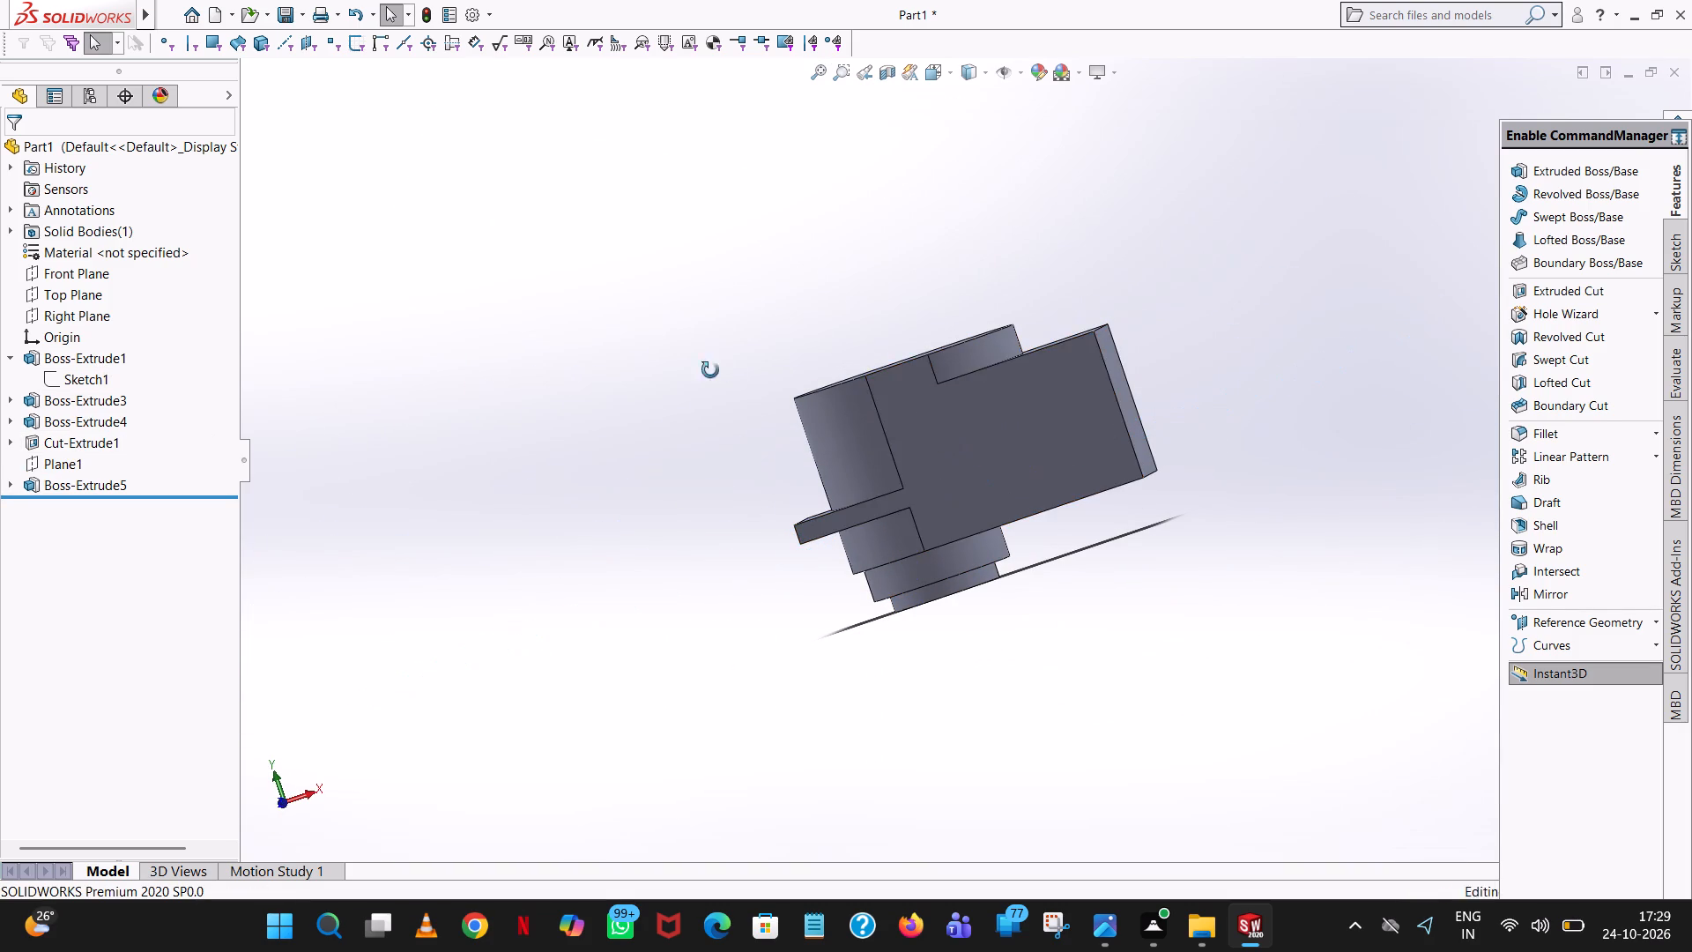
{"action": "middle_click_drag", "start_coordinate": [710, 370], "coordinate": [767, 374]}
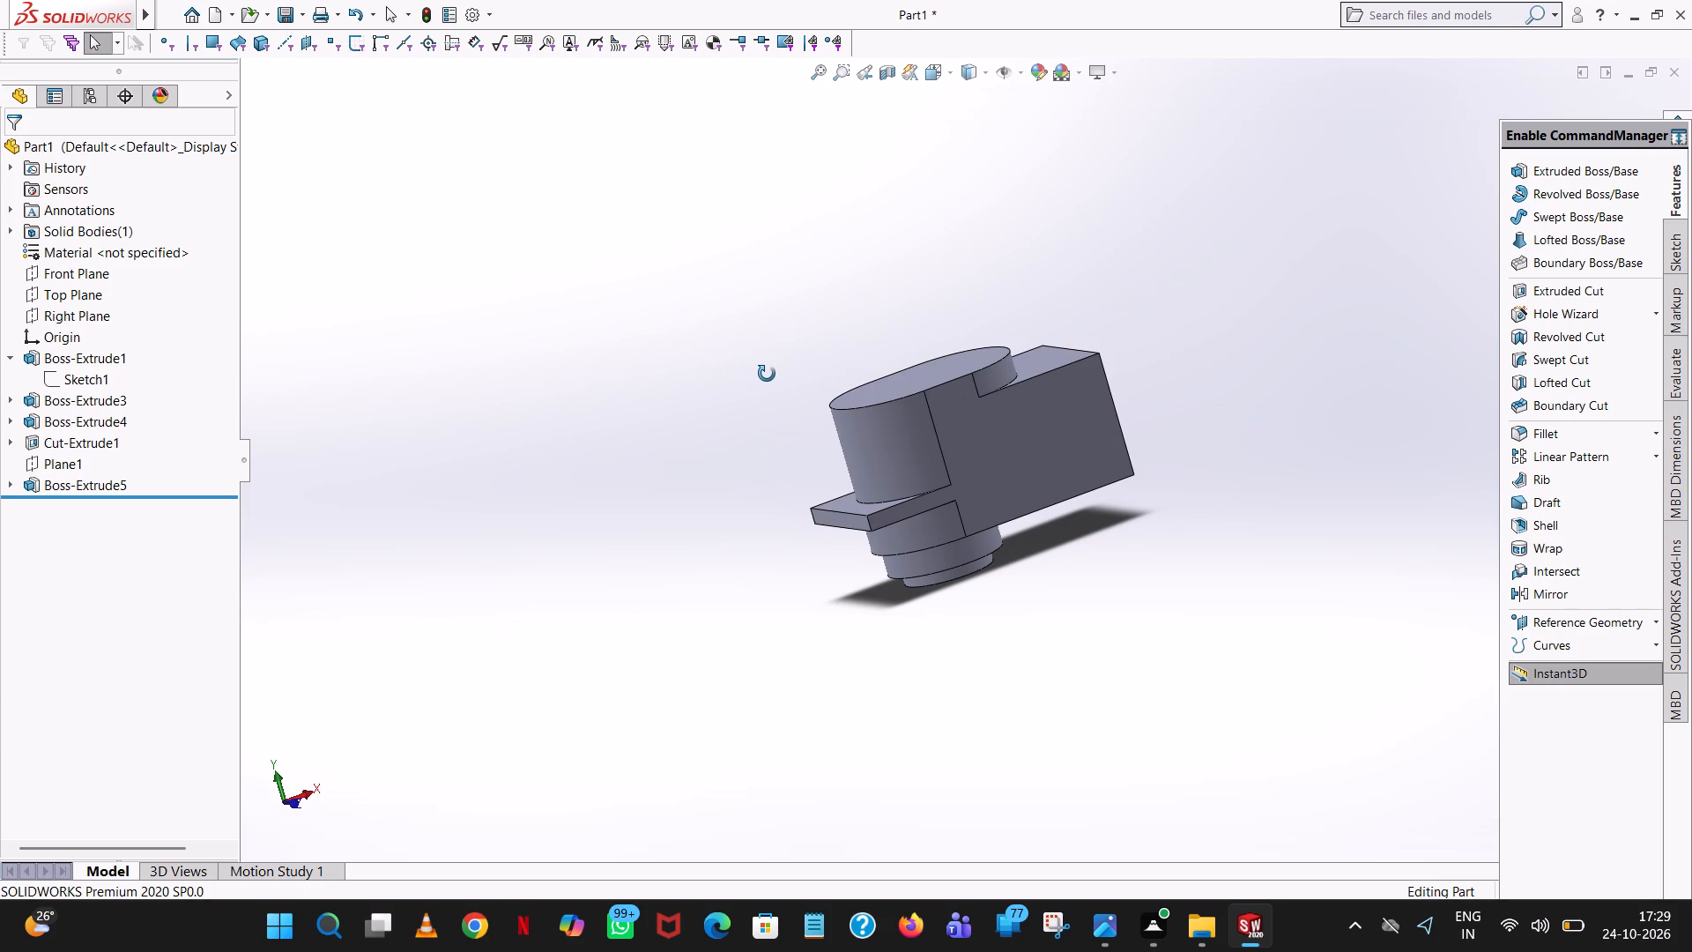
{"action": "middle_click_drag", "start_coordinate": [767, 374], "coordinate": [887, 565]}
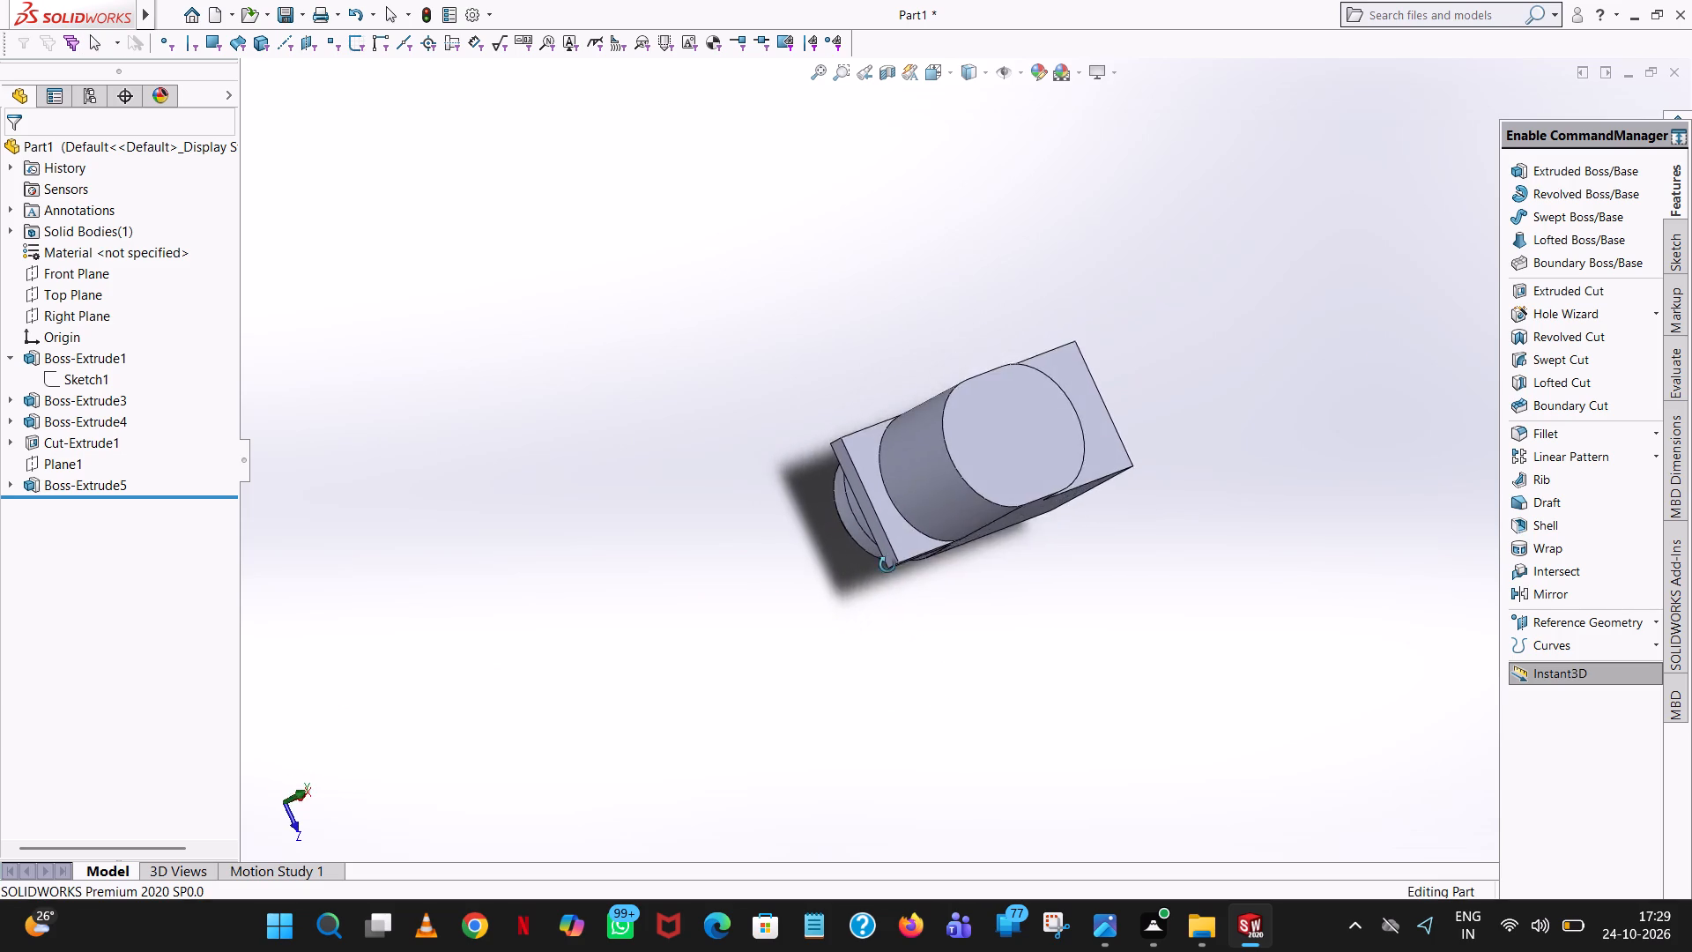
{"action": "middle_click_drag", "start_coordinate": [887, 565], "coordinate": [1045, 666]}
{"action": "scroll", "coordinate": [1004, 596], "scroll_direction": "up", "scroll_amount": 1}
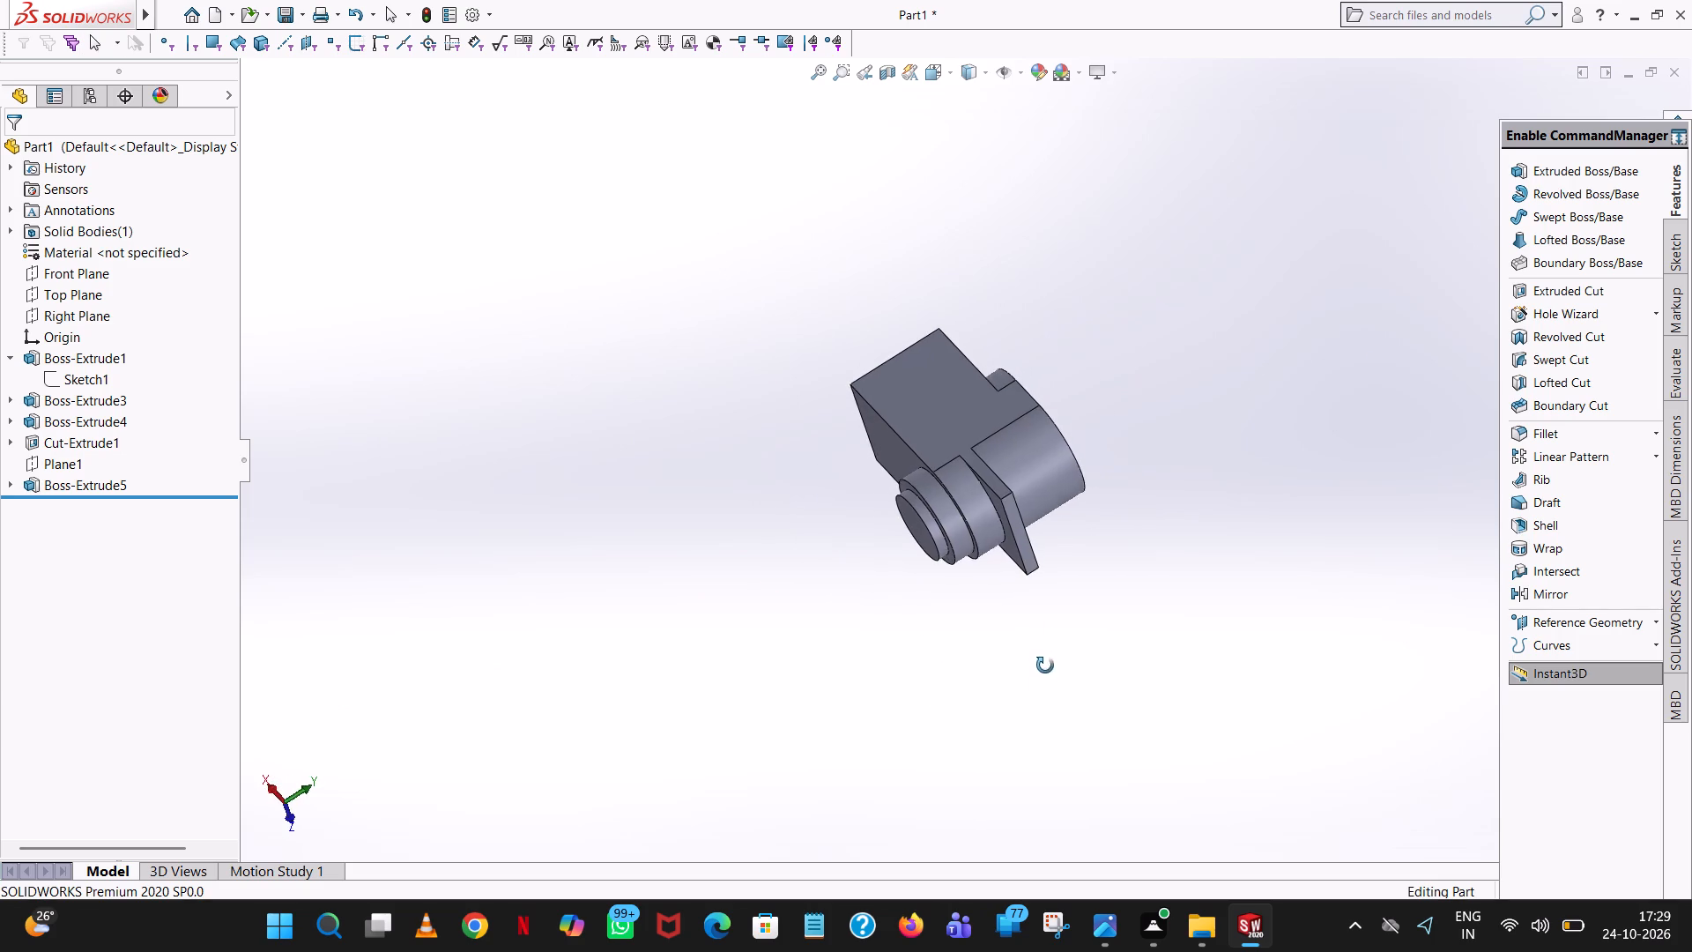
{"action": "middle_click_drag", "start_coordinate": [1045, 666], "coordinate": [1053, 694]}
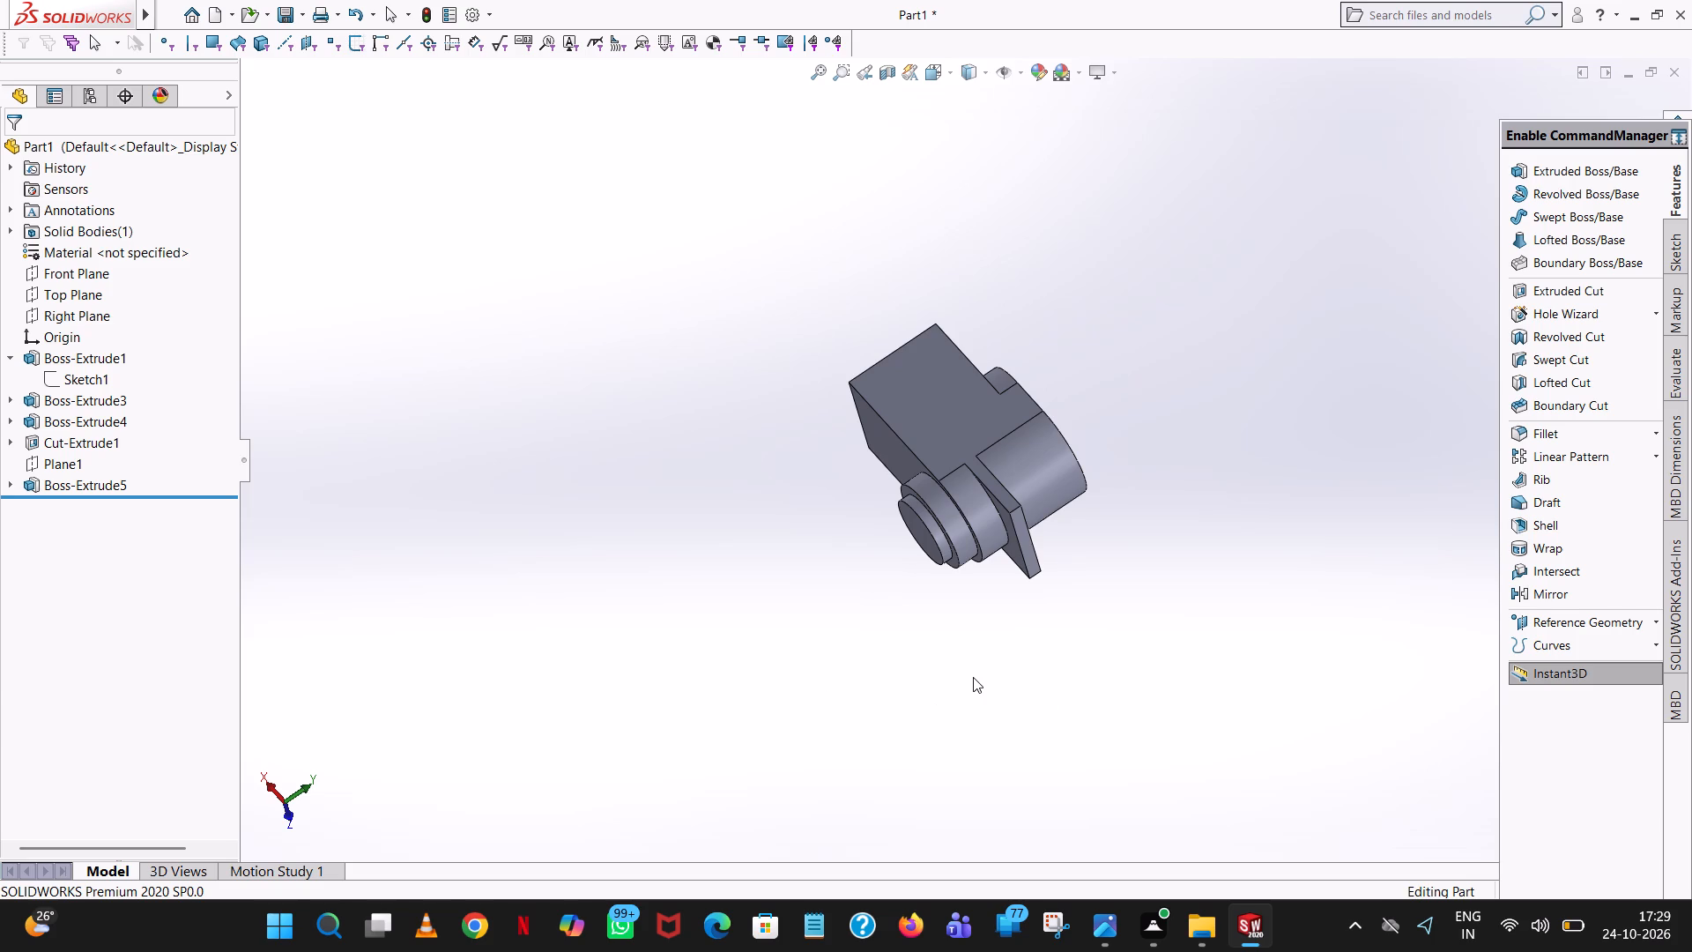
{"action": "key", "text": "ctrl+7"}
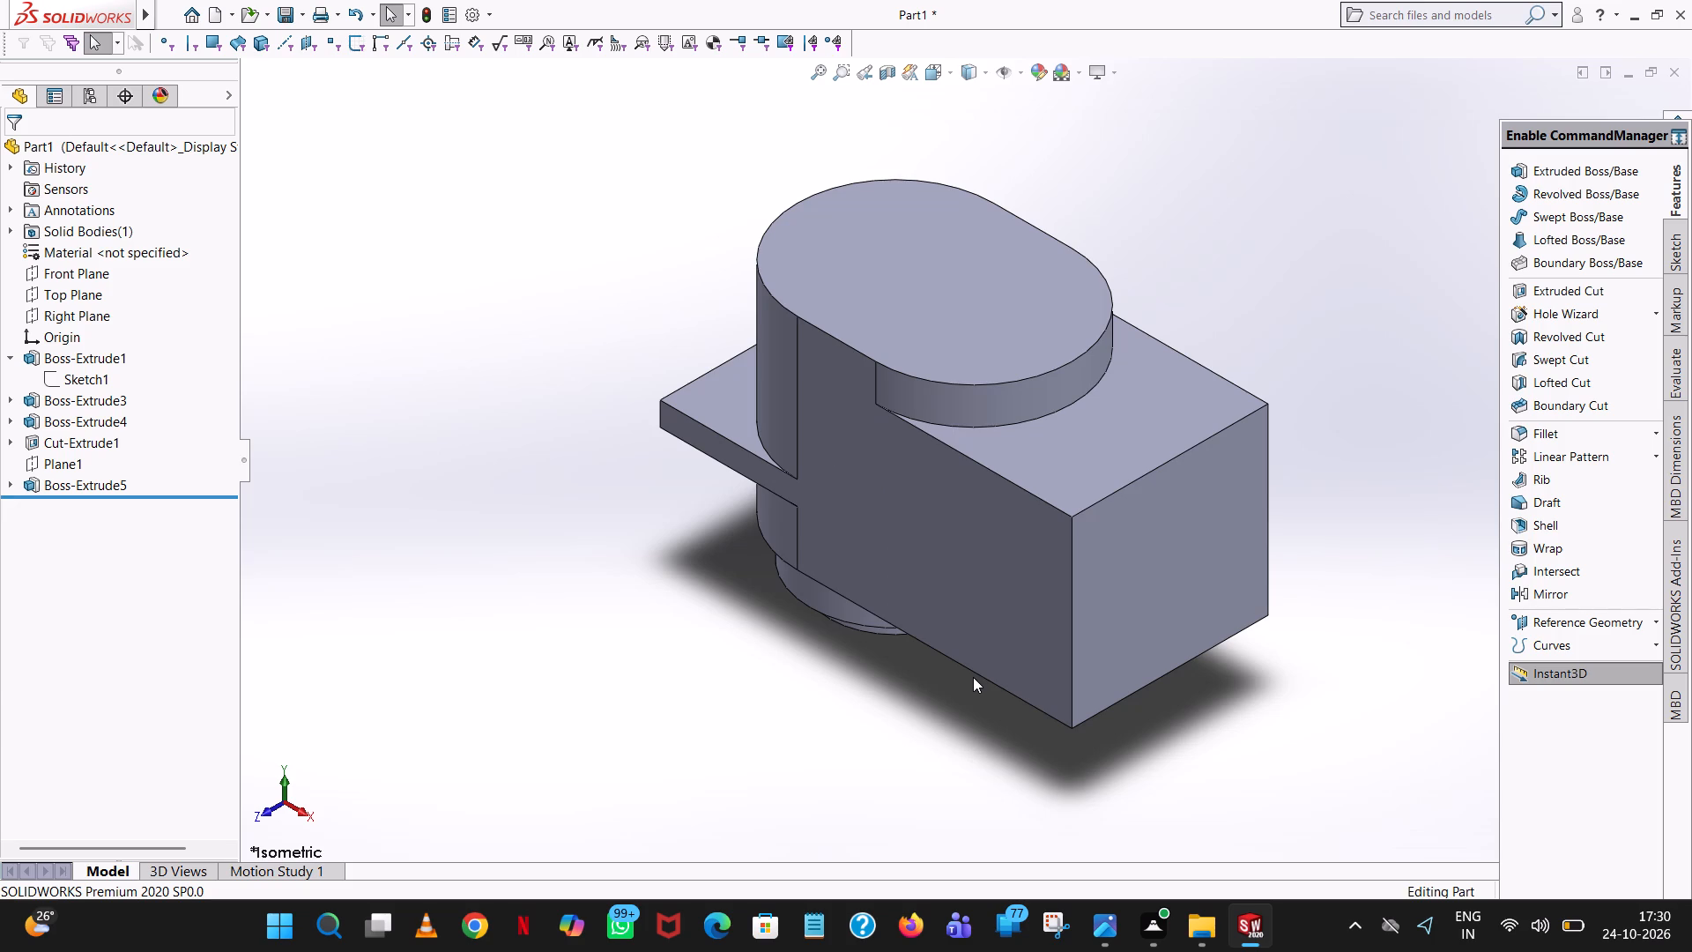
Start an extruded cut sketch on the block's long flat side face and view it from the front.
{"action": "left_click", "coordinate": [1580, 287]}
{"action": "left_click", "coordinate": [1014, 550]}
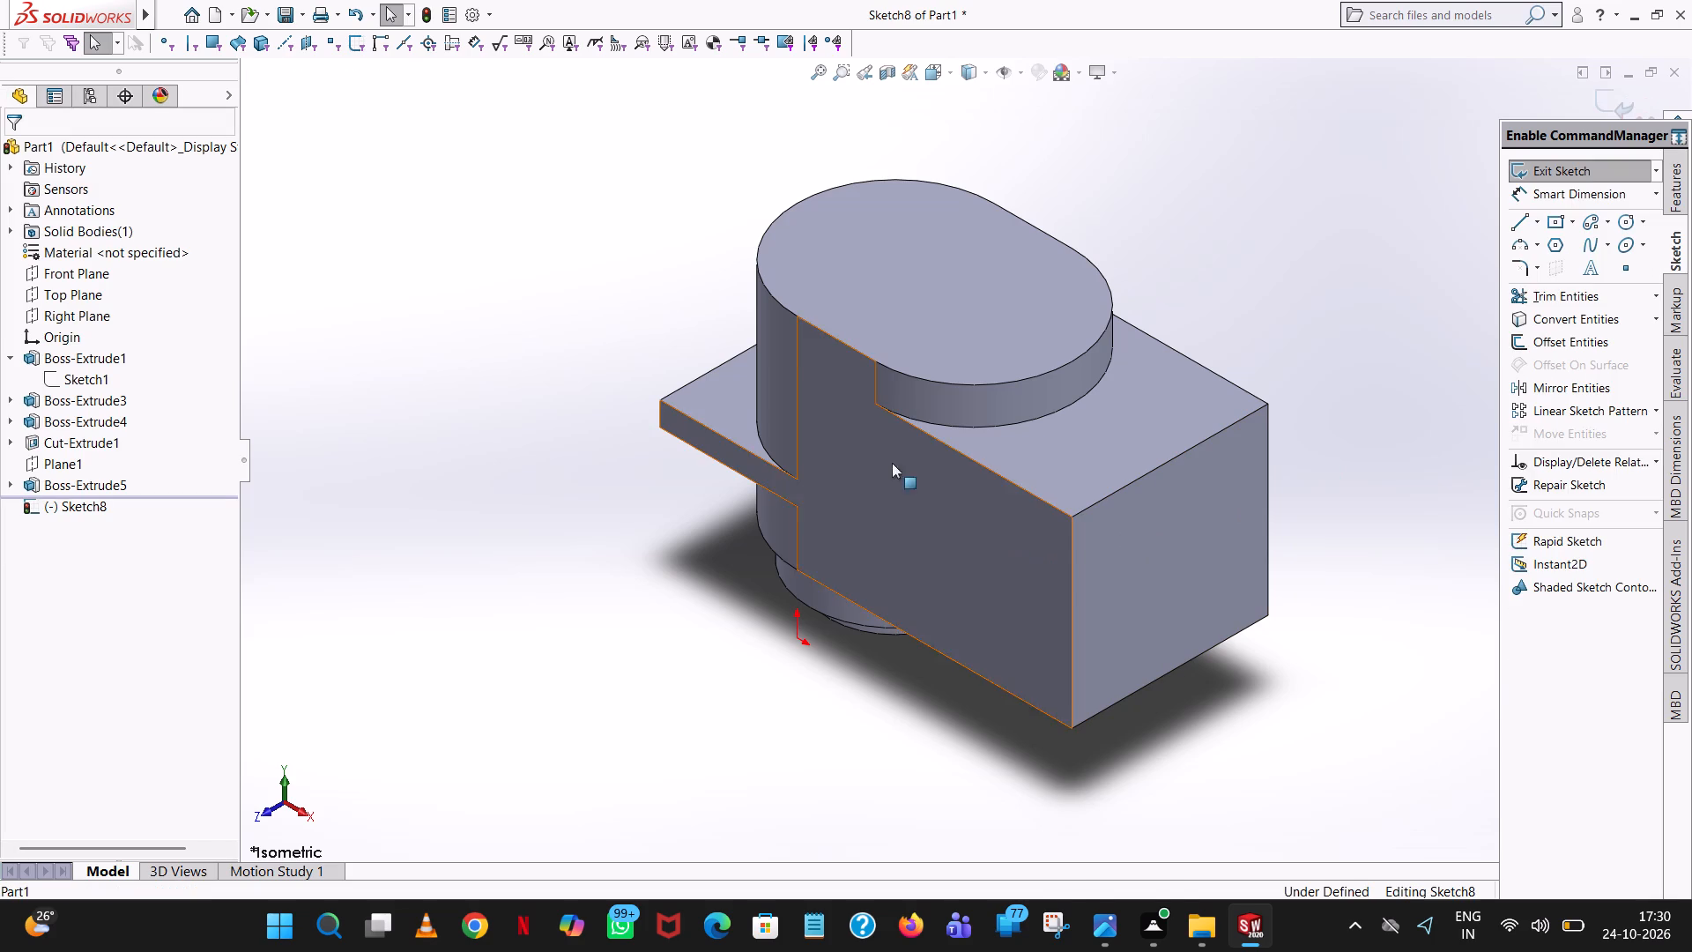
{"action": "left_click", "coordinate": [947, 70]}
{"action": "left_click", "coordinate": [1037, 176]}
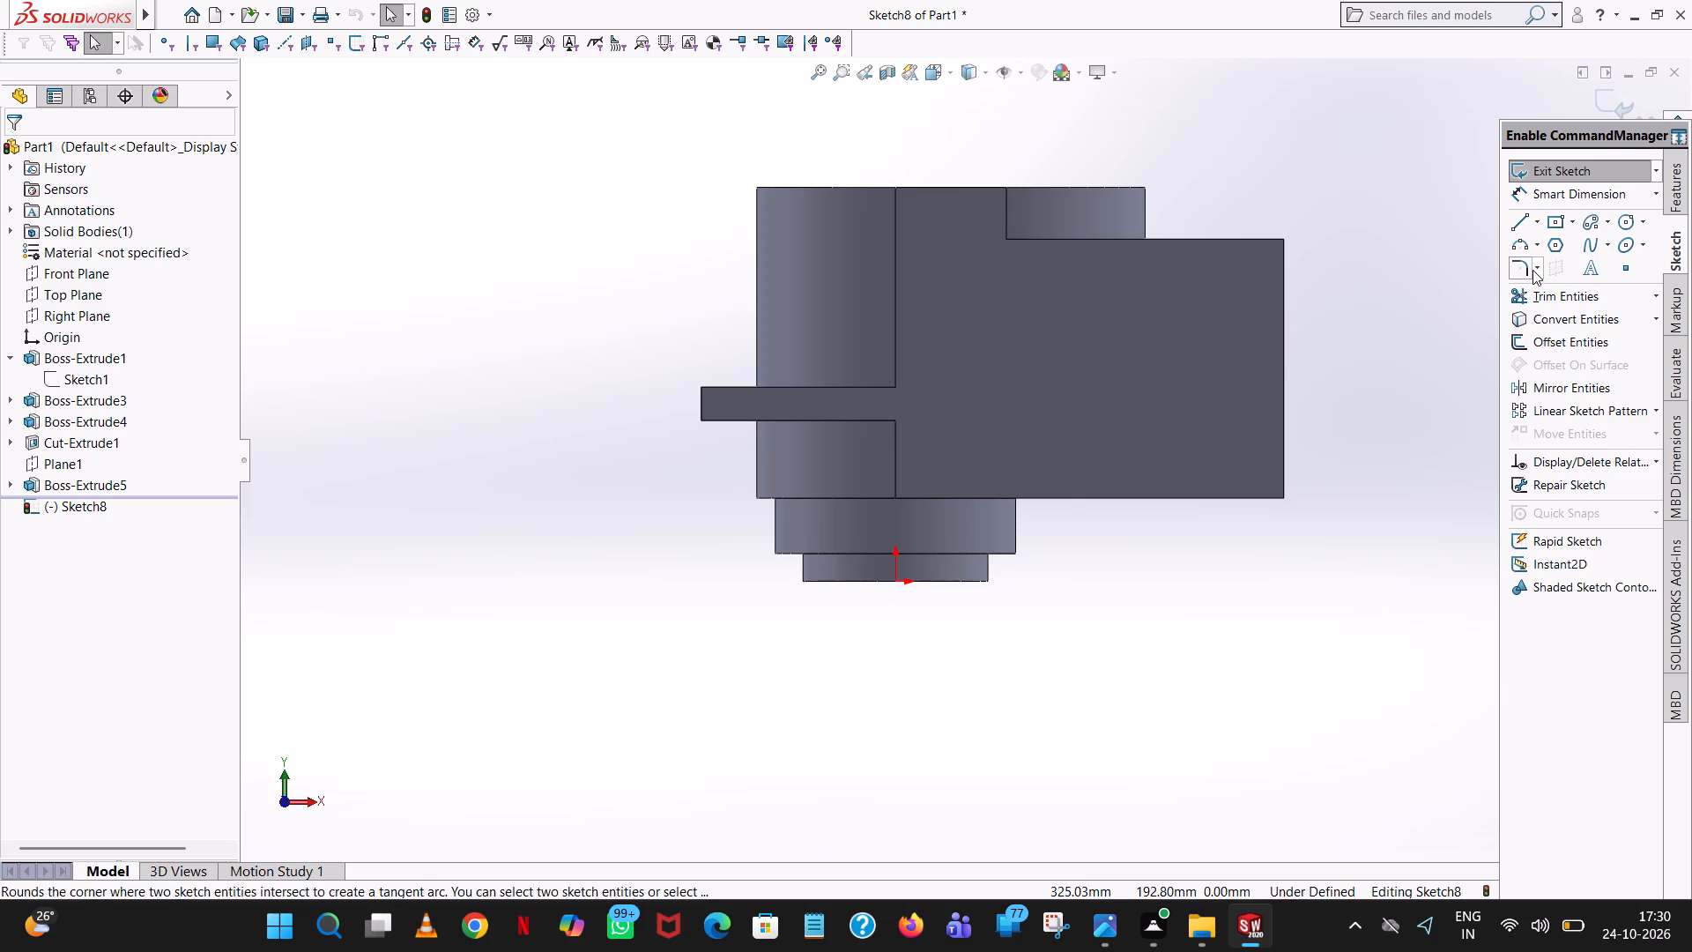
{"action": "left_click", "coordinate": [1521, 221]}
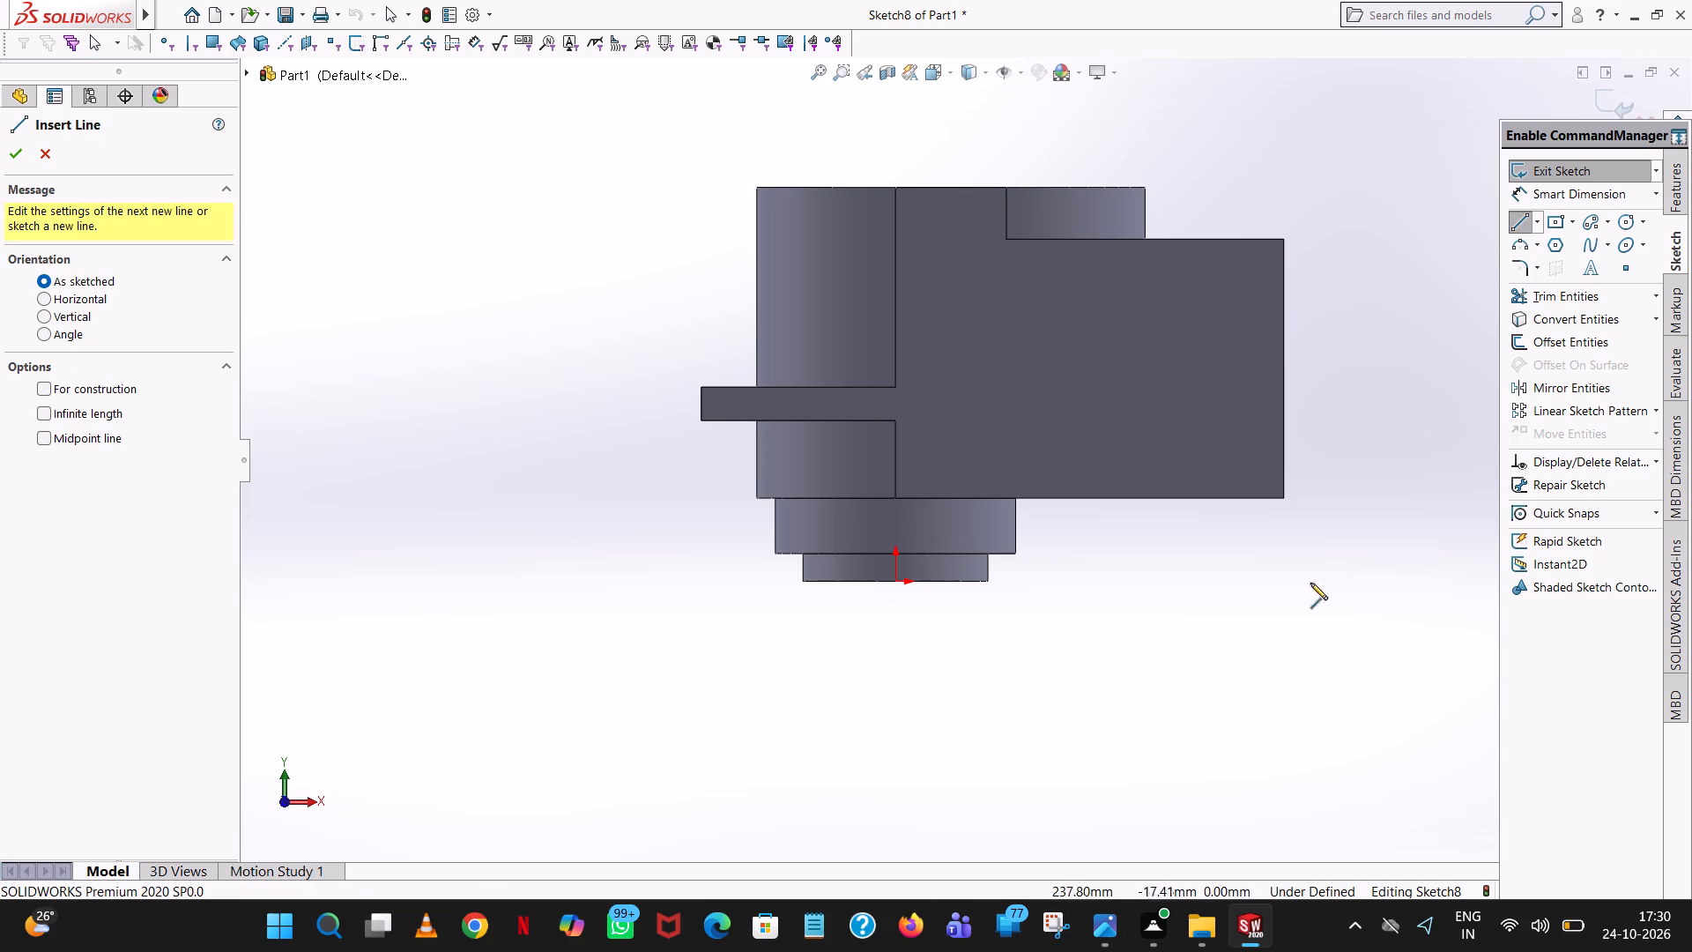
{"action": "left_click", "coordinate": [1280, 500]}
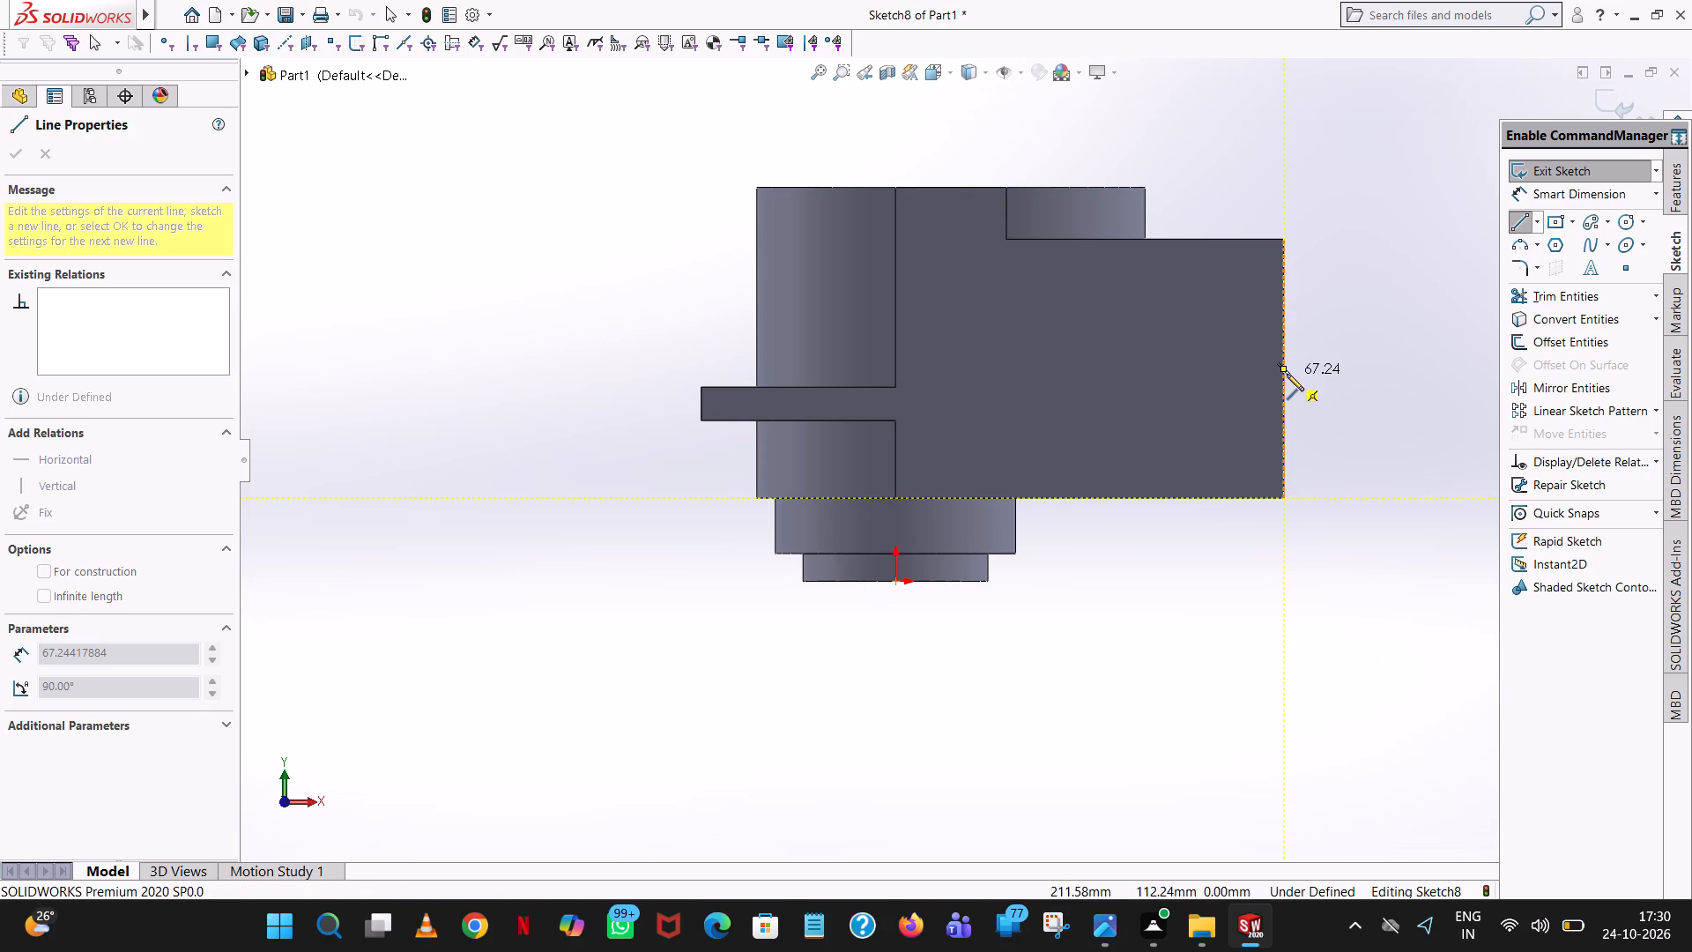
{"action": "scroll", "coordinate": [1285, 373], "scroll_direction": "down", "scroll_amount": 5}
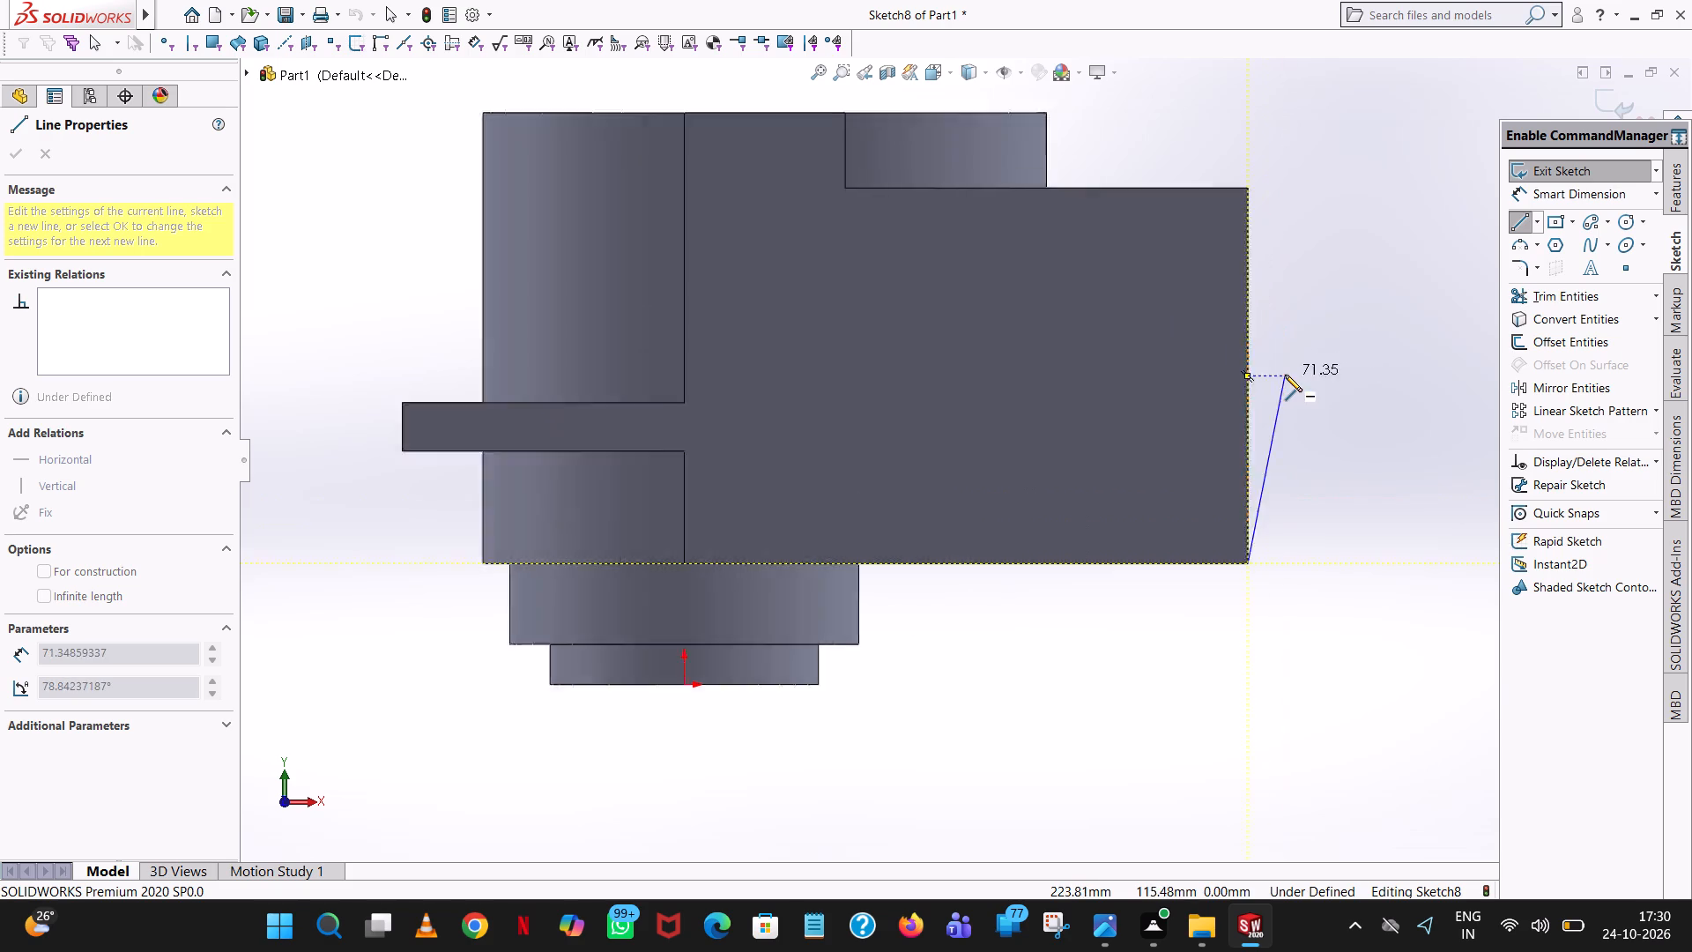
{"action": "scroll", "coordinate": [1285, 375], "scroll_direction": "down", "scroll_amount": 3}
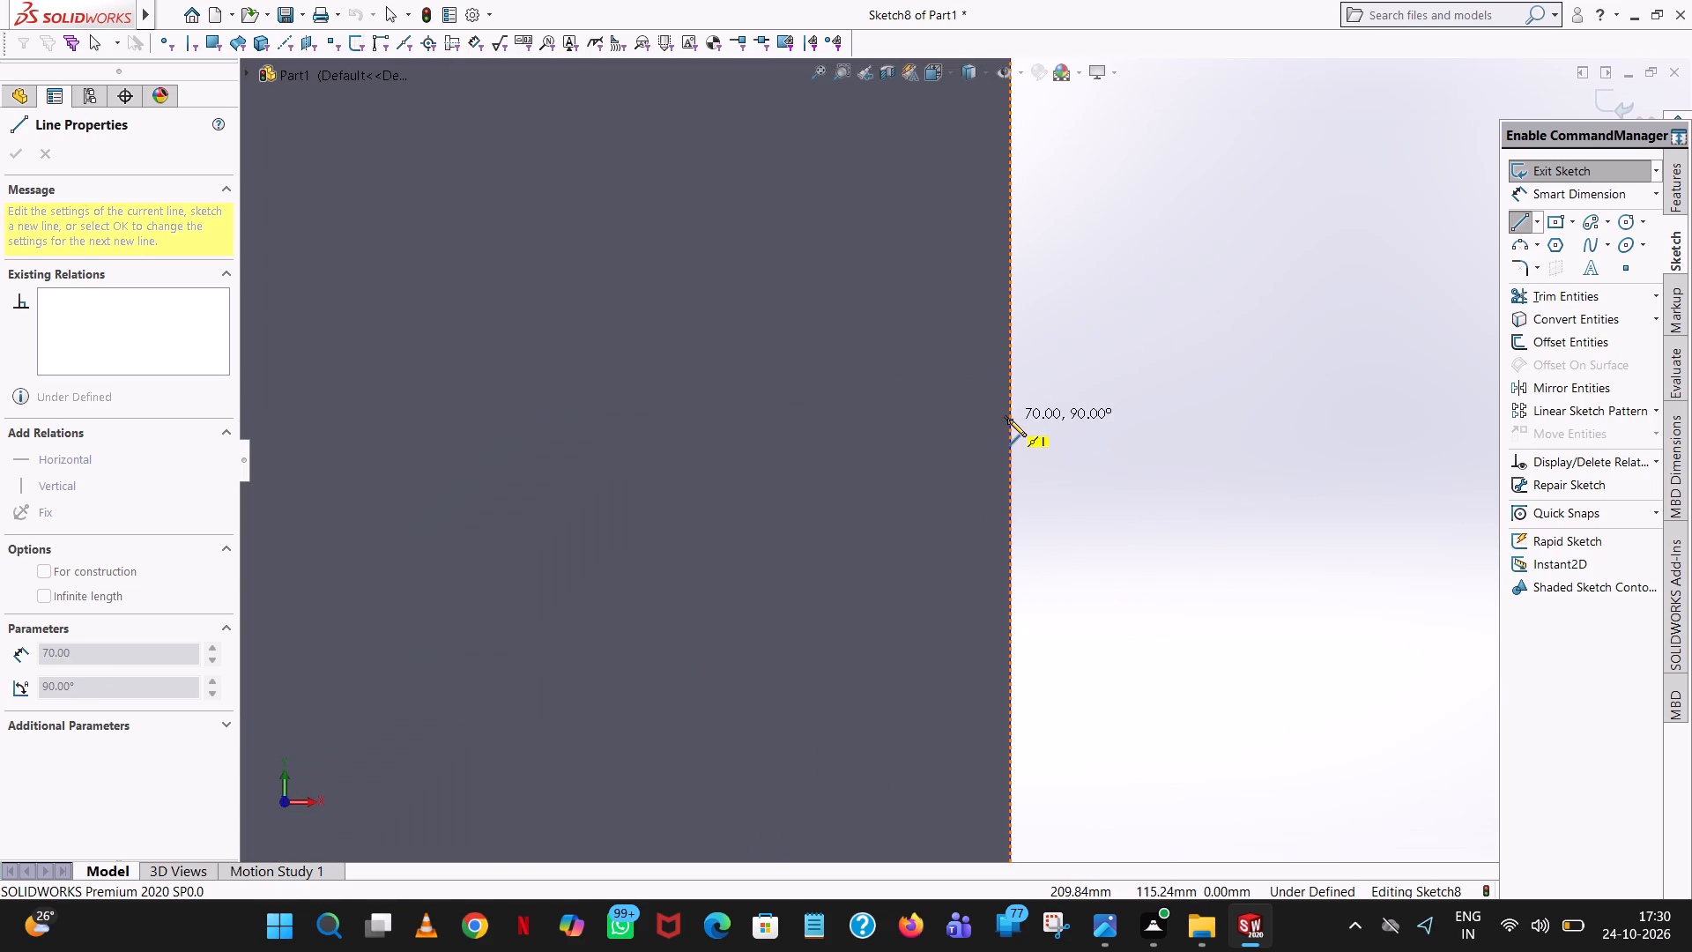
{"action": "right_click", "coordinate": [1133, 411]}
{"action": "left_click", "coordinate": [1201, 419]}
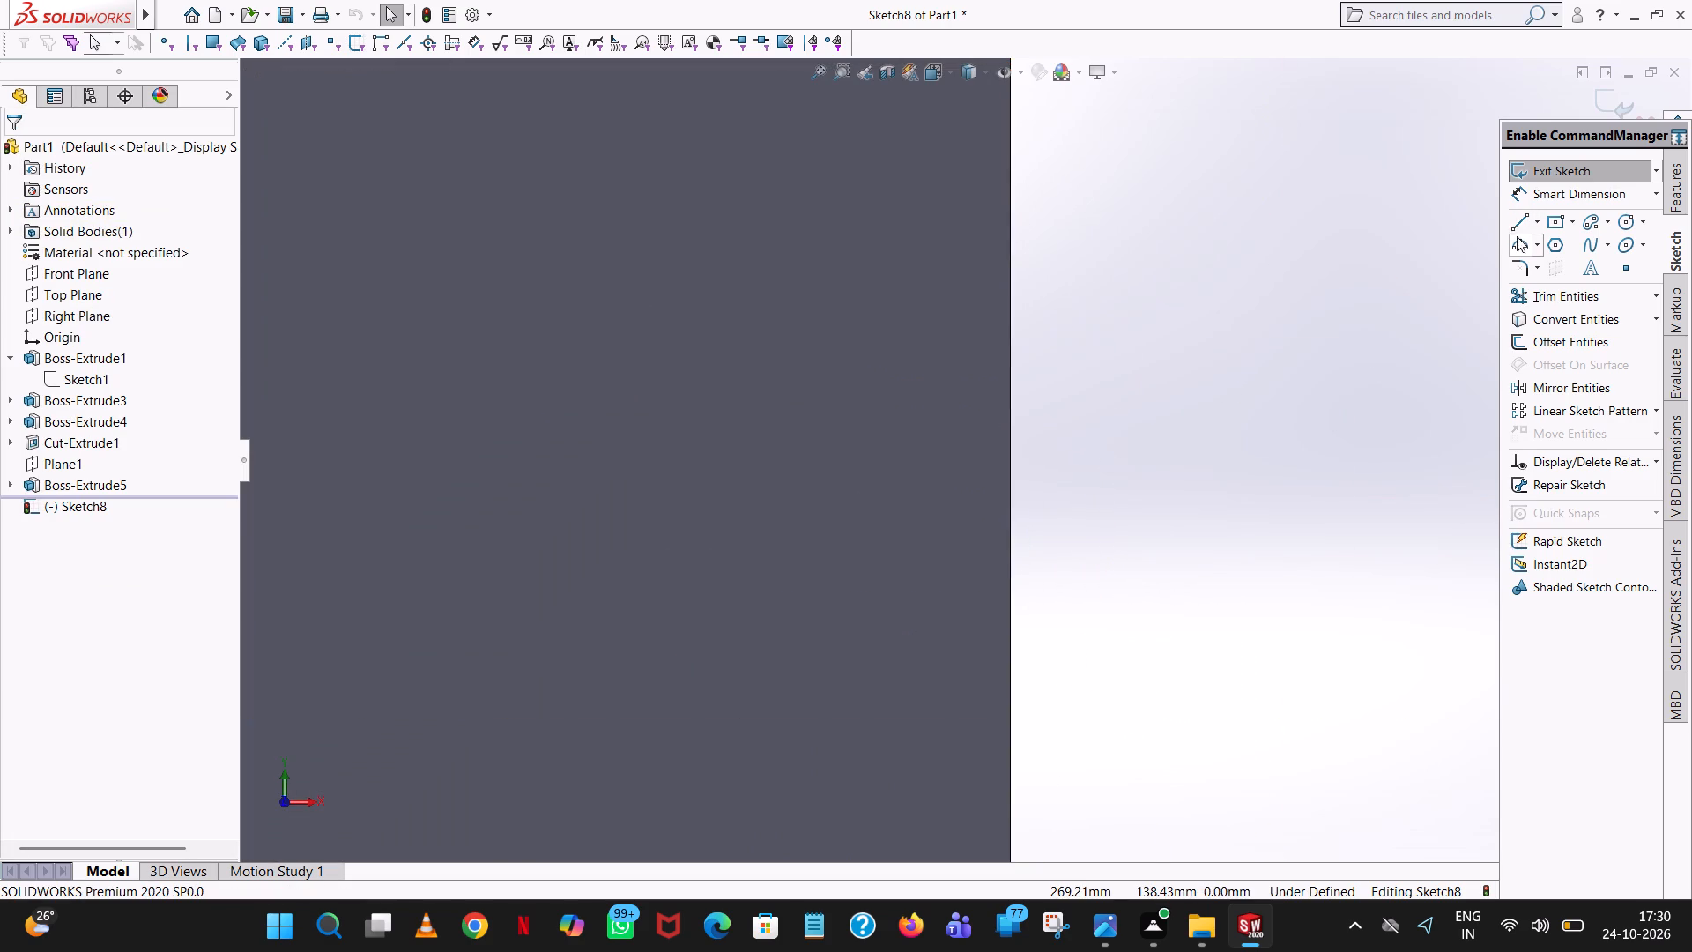
Draw an 80 mm horizontal line inward from the midpoint of the side face's vertical end edge.
{"action": "left_click", "coordinate": [1508, 219]}
{"action": "left_click", "coordinate": [1521, 225]}
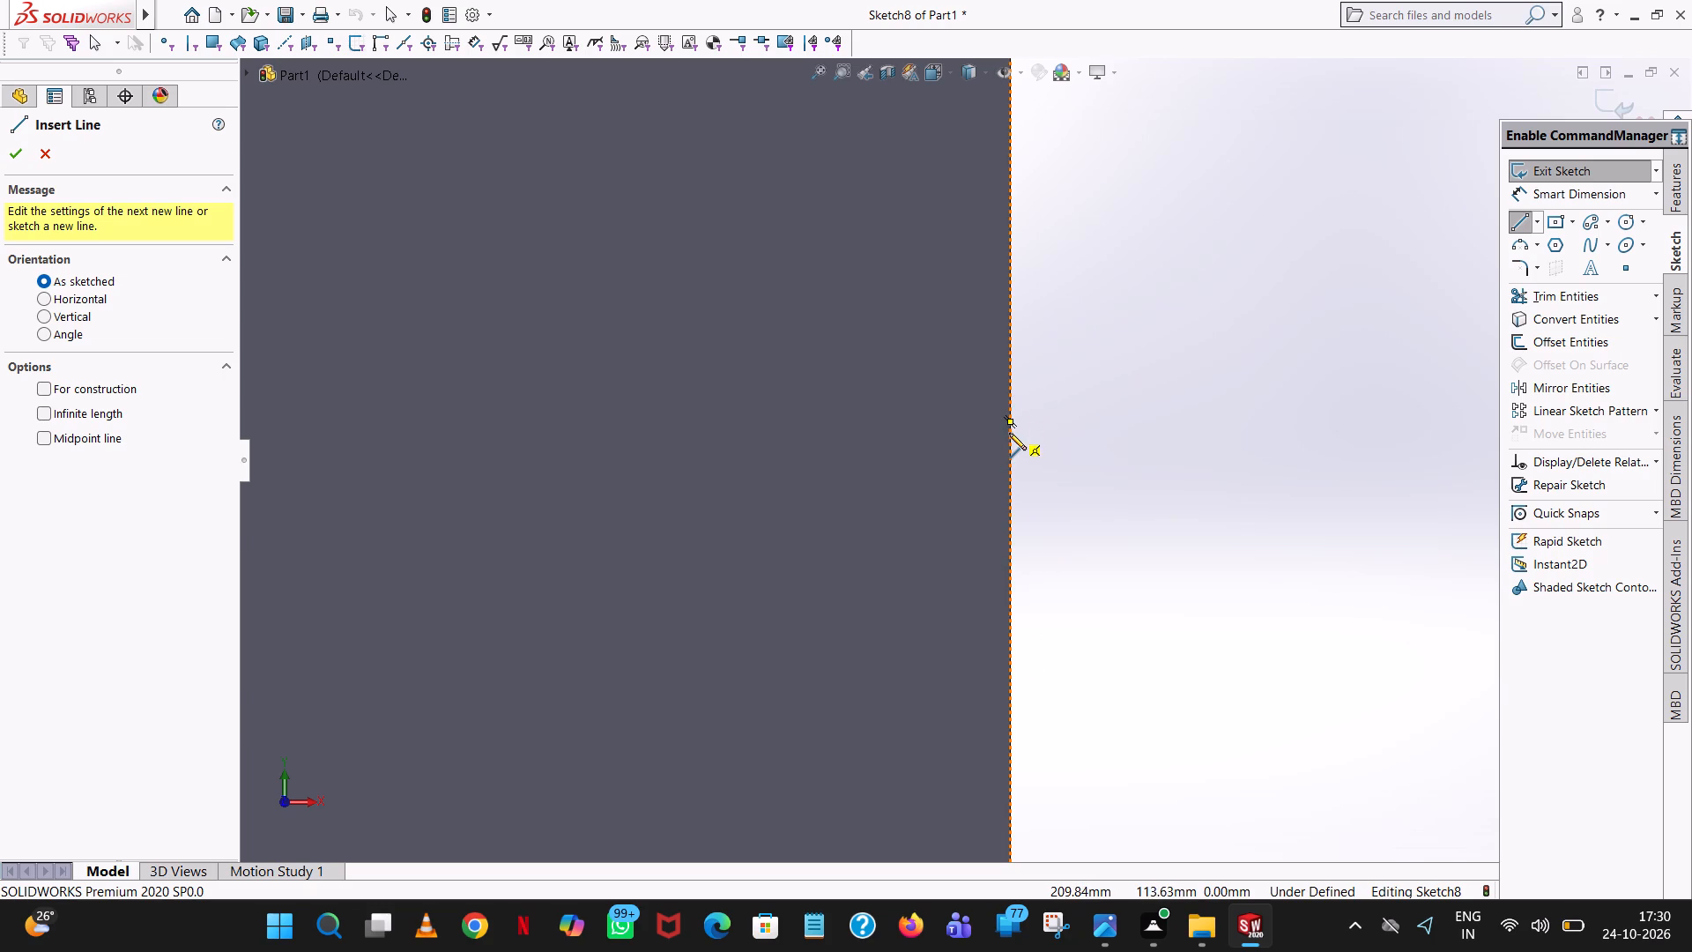
{"action": "scroll", "coordinate": [1010, 422], "scroll_direction": "up", "scroll_amount": 5}
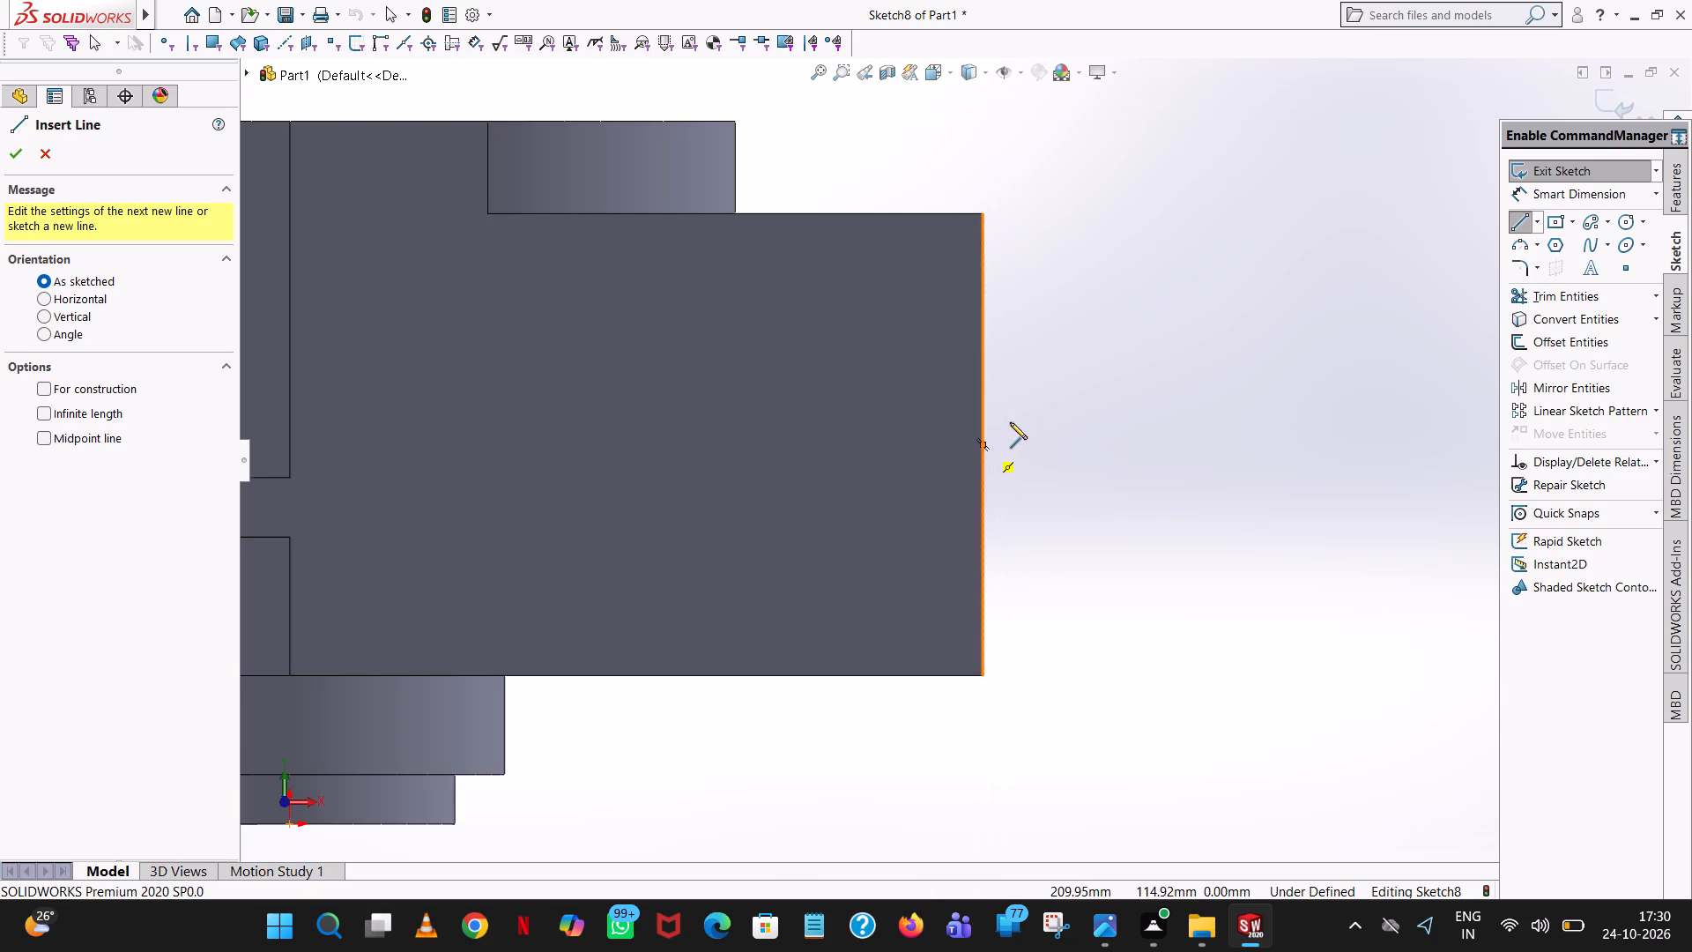
{"action": "left_click", "coordinate": [983, 445]}
{"action": "scroll", "coordinate": [909, 448], "scroll_direction": "up", "scroll_amount": 3}
{"action": "scroll", "coordinate": [909, 448], "scroll_direction": "down", "scroll_amount": 6}
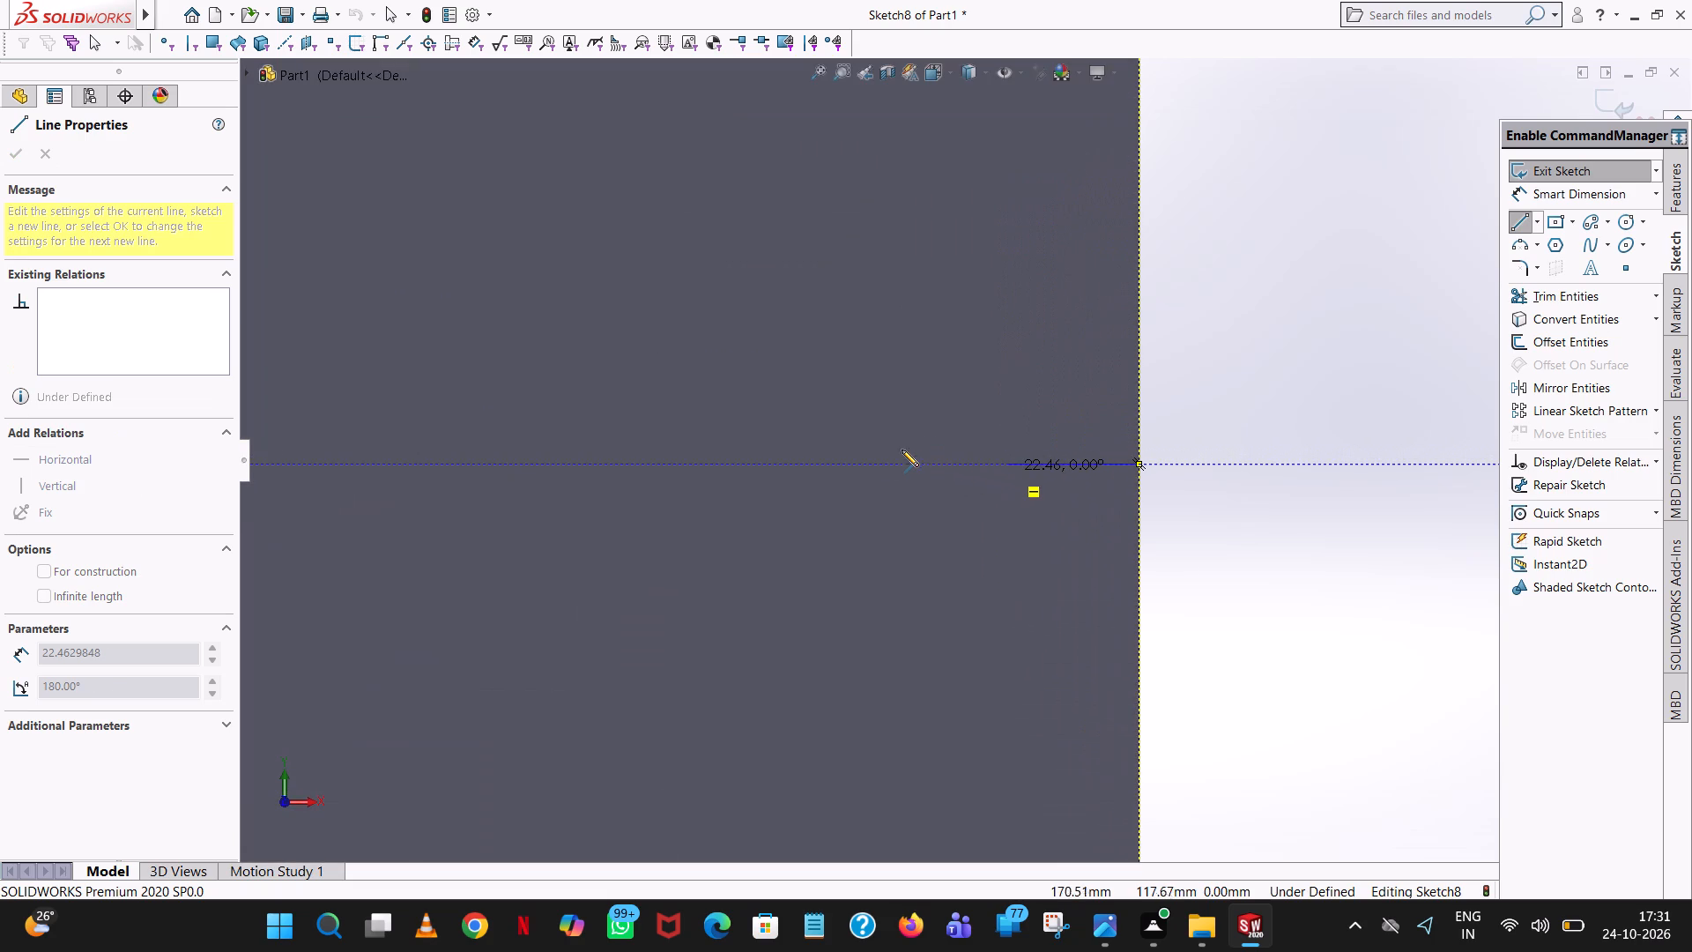
{"action": "left_click", "coordinate": [728, 467]}
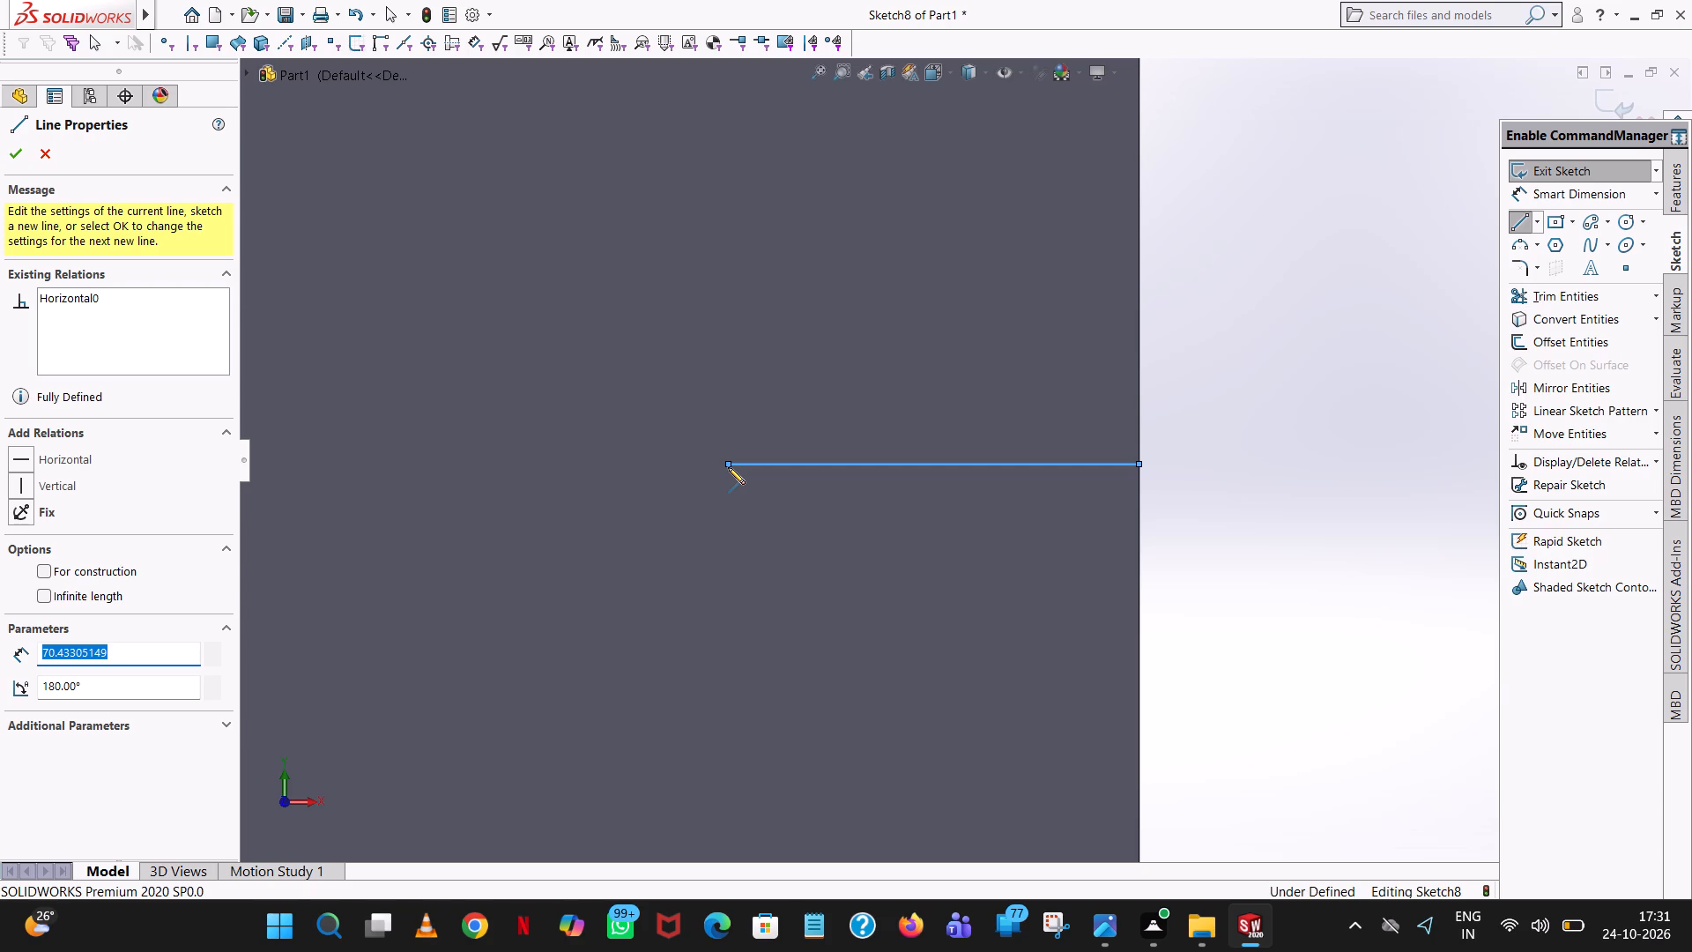
{"action": "type", "text": "55"}
{"action": "type", "text": "+25"}
{"action": "key", "text": "Return"}
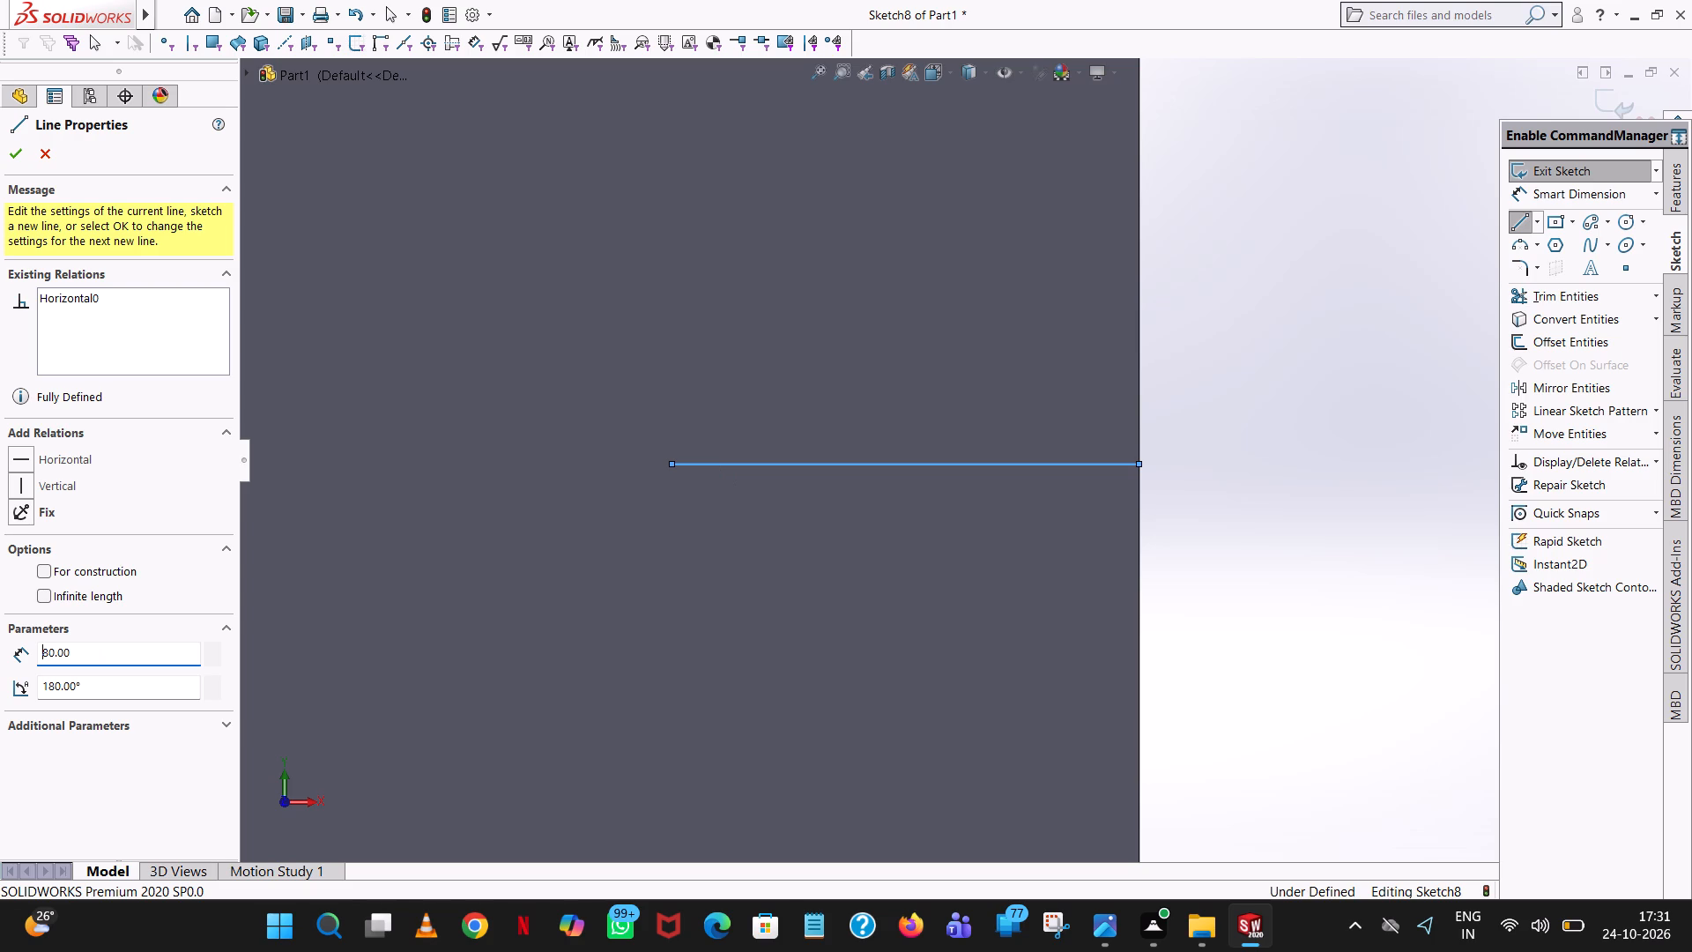
{"action": "right_click", "coordinate": [728, 467]}
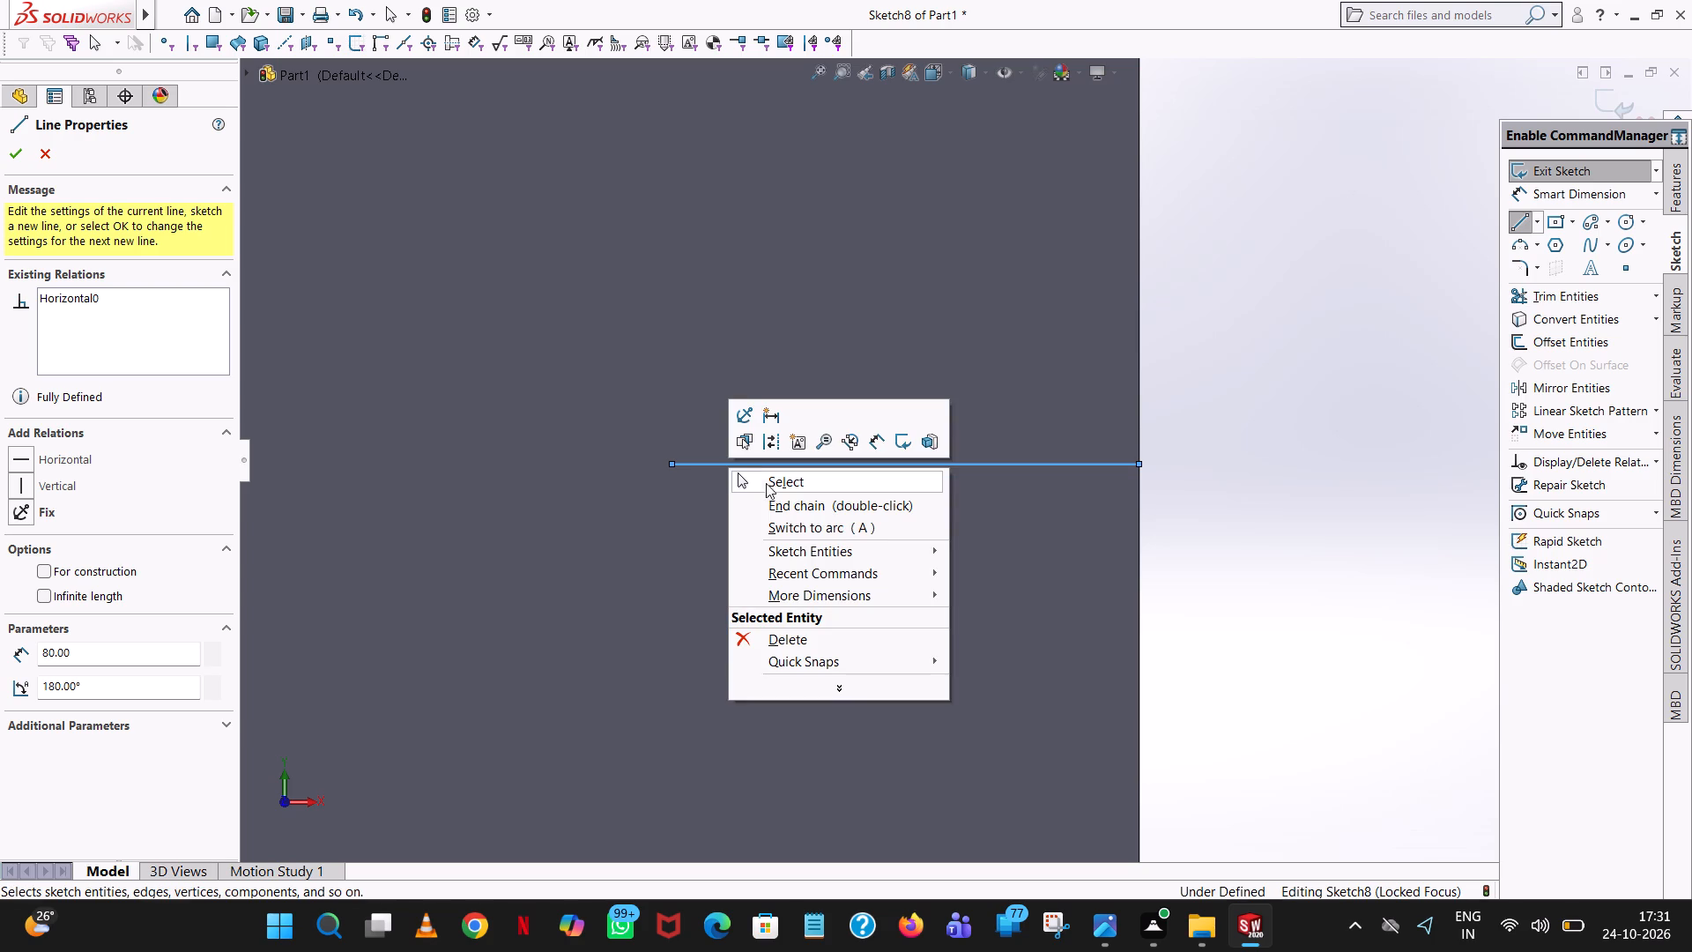
{"action": "left_click", "coordinate": [797, 486]}
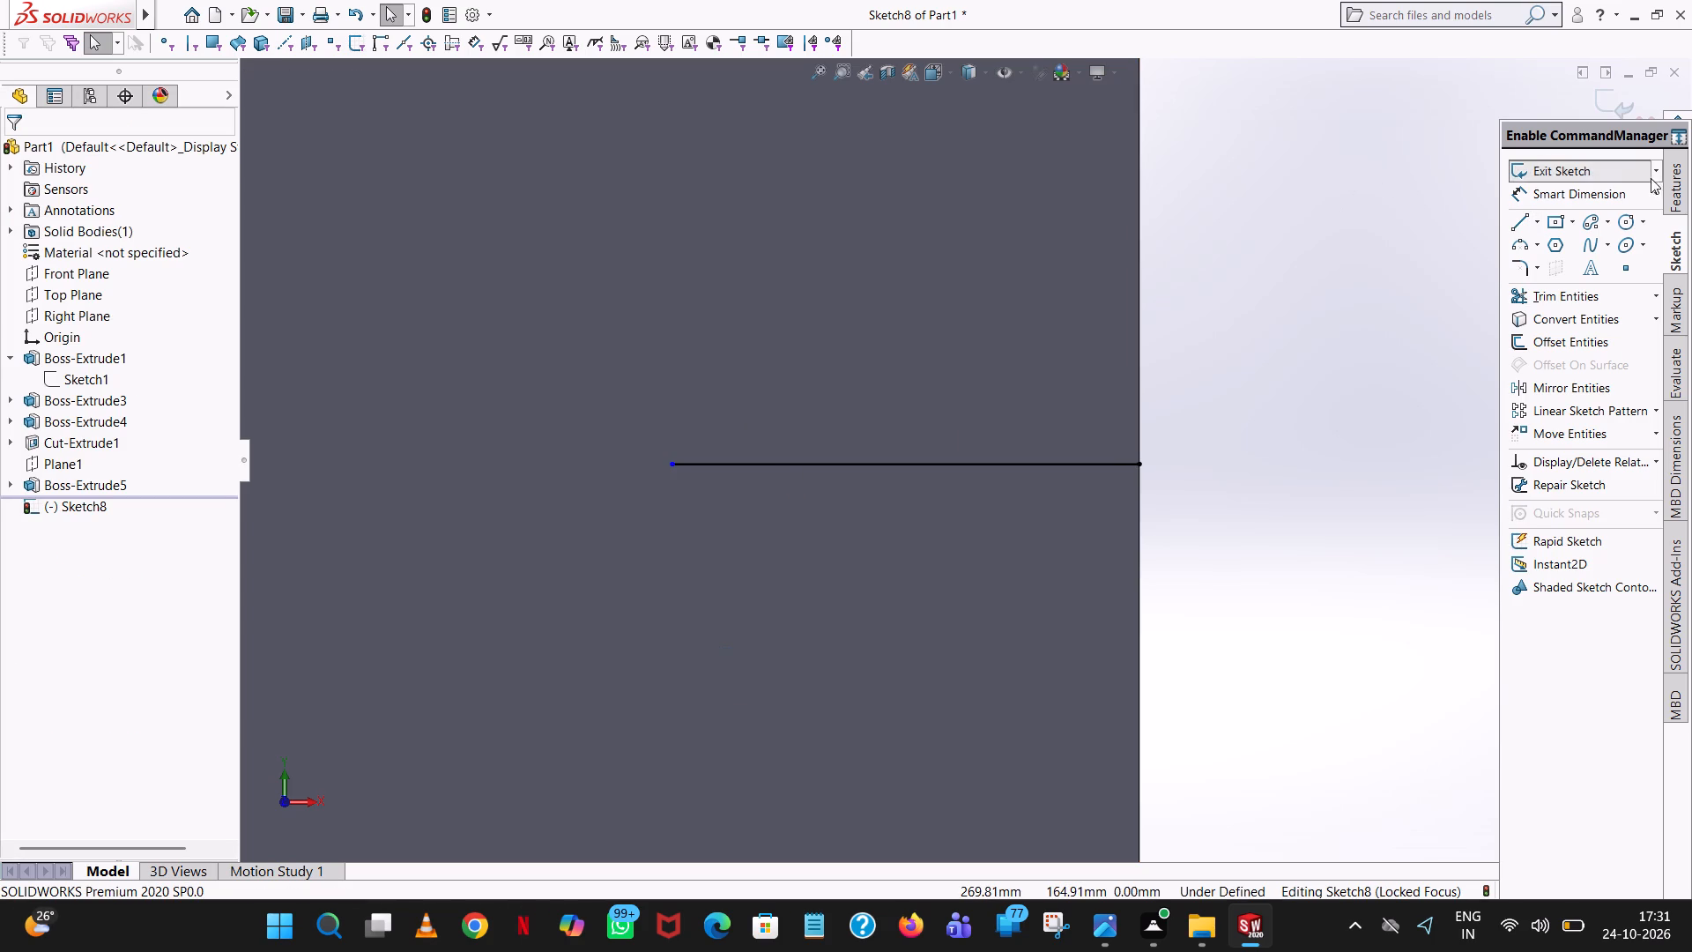
Draw a circle of radius 40 mm centred on the inner end of the 80 mm line.
{"action": "left_click", "coordinate": [1633, 220]}
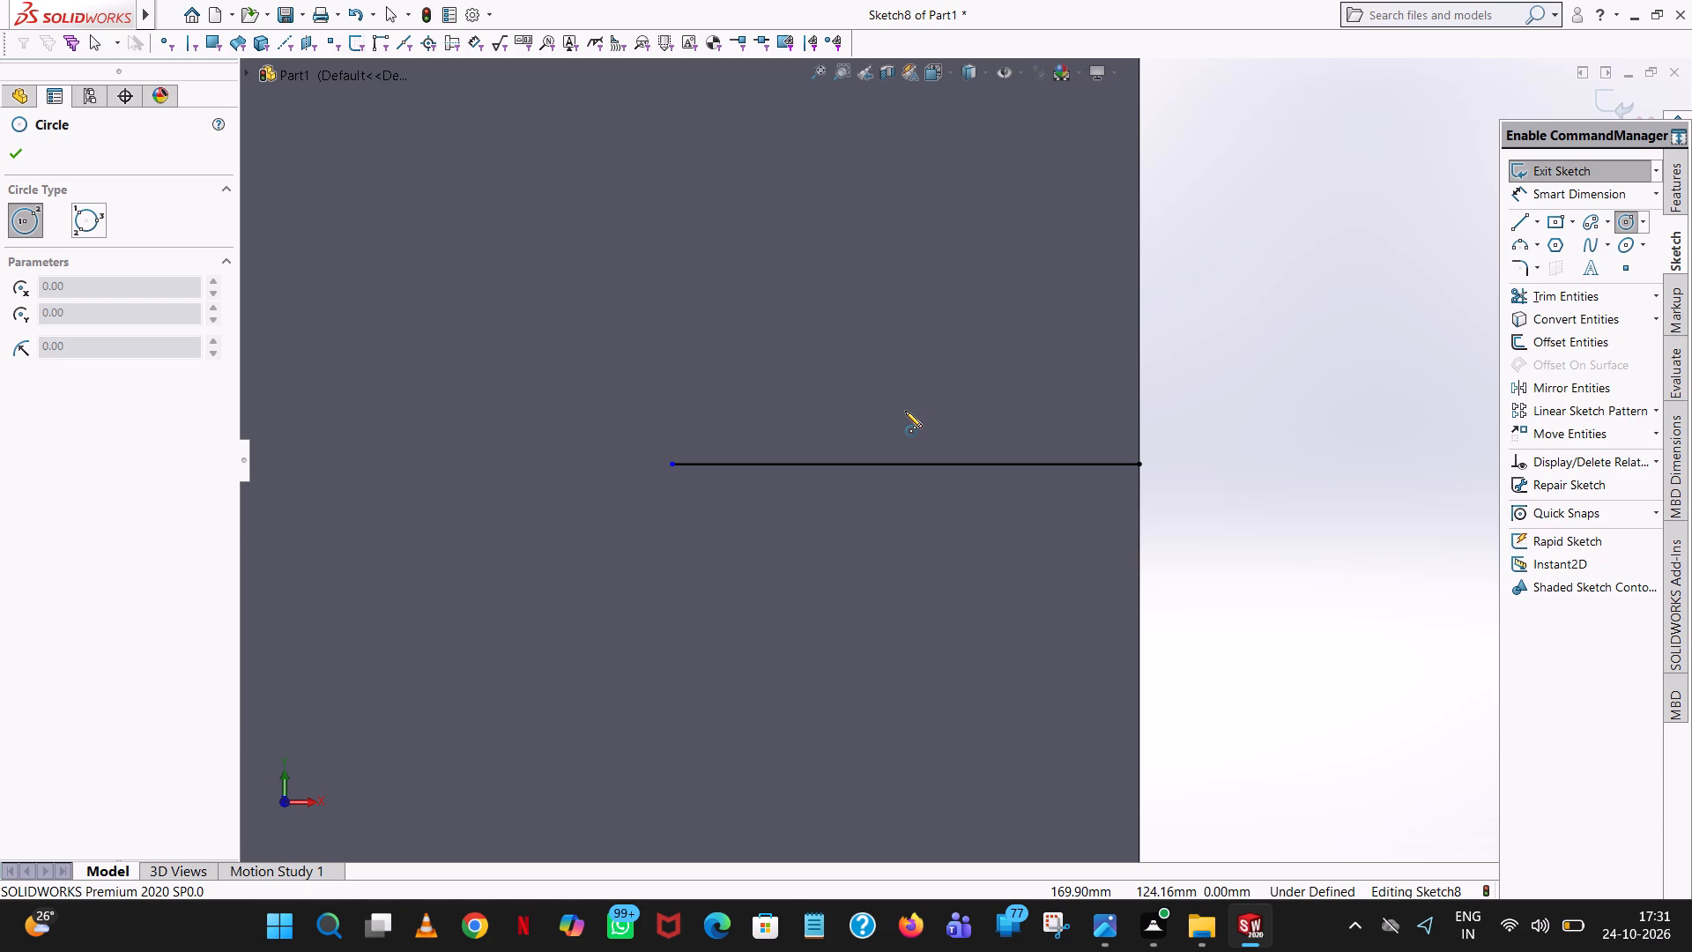
{"action": "left_click", "coordinate": [672, 465]}
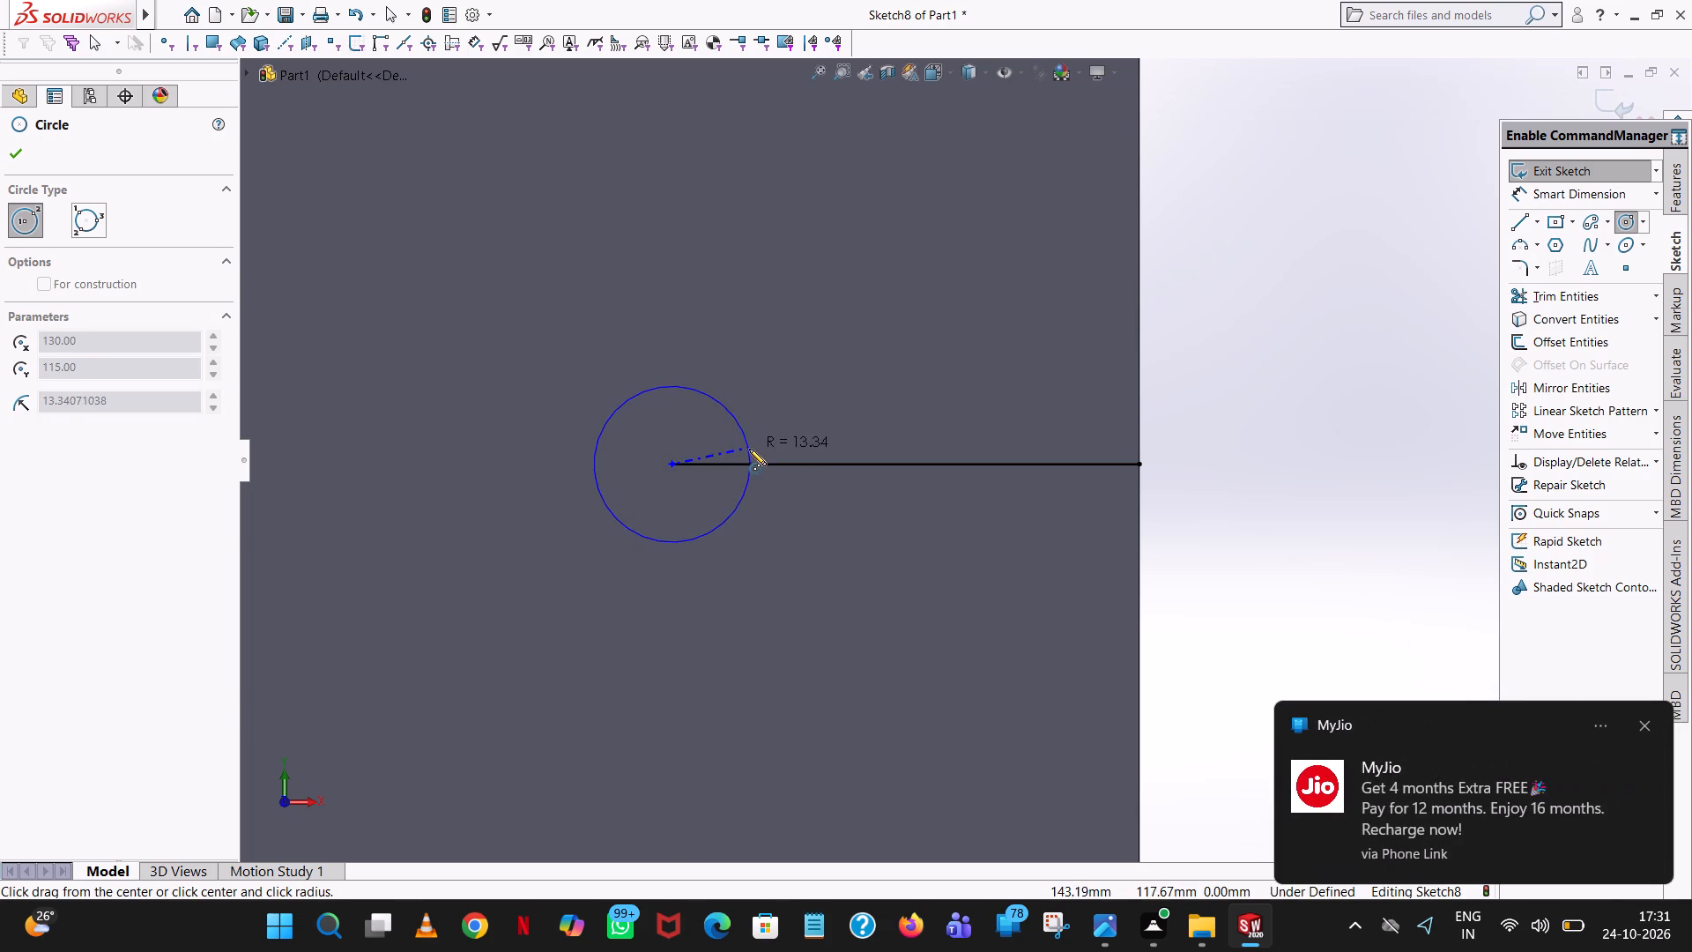
{"action": "left_click", "coordinate": [781, 450]}
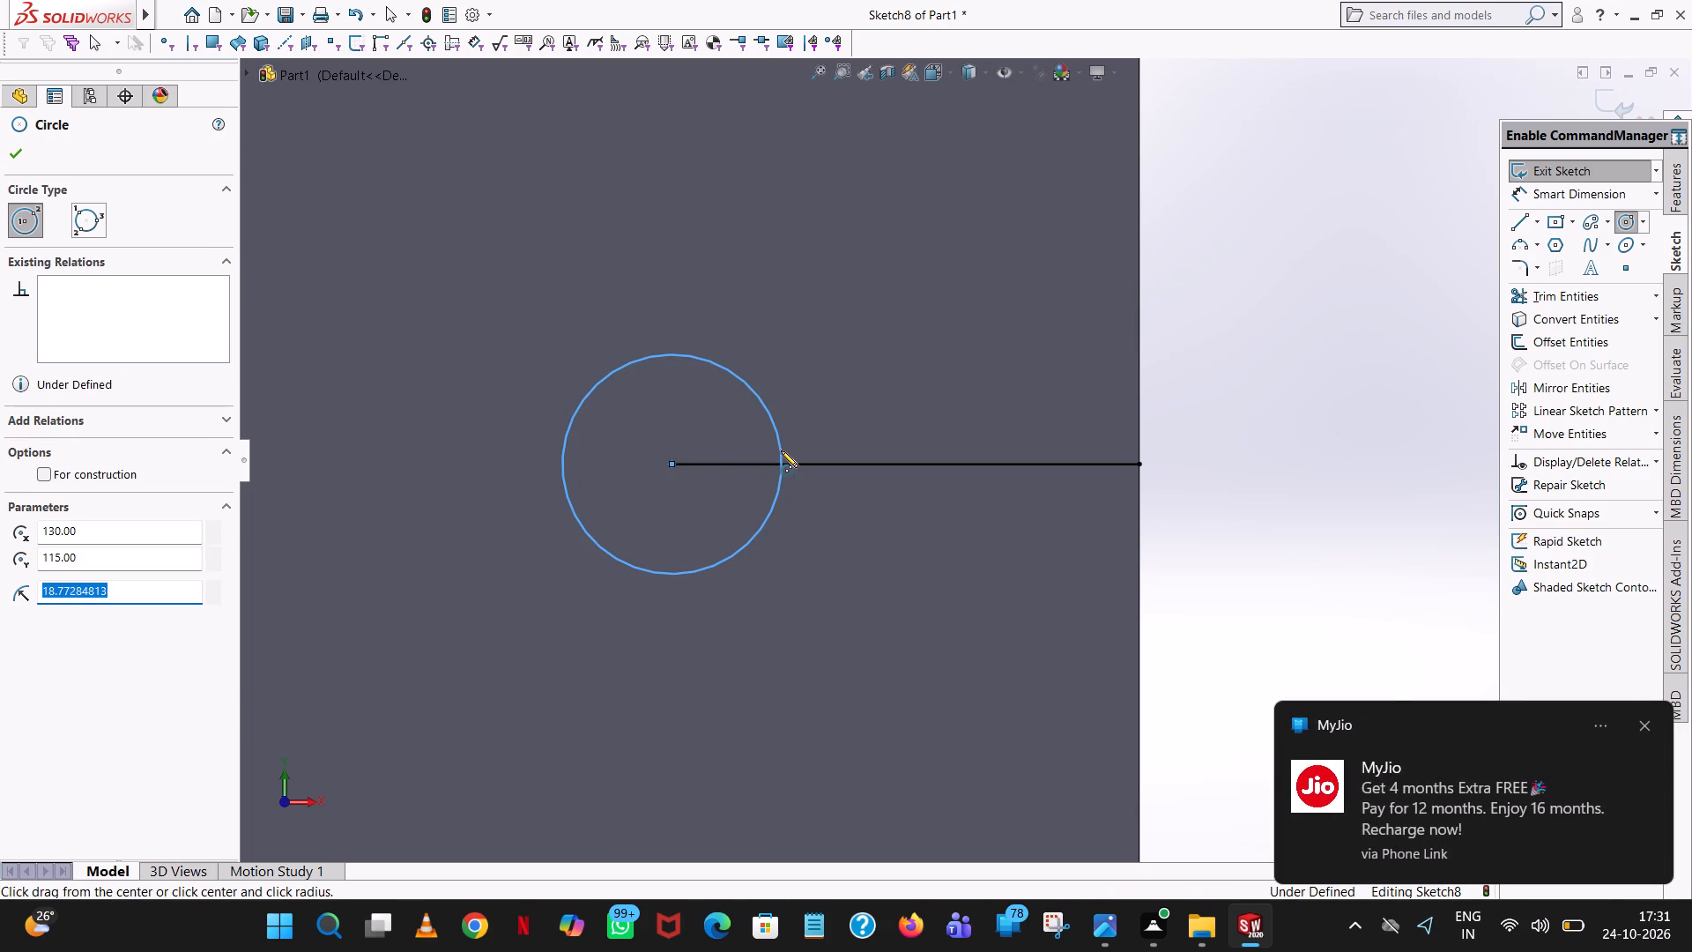
{"action": "type", "text": "40"}
{"action": "key", "text": "Return"}
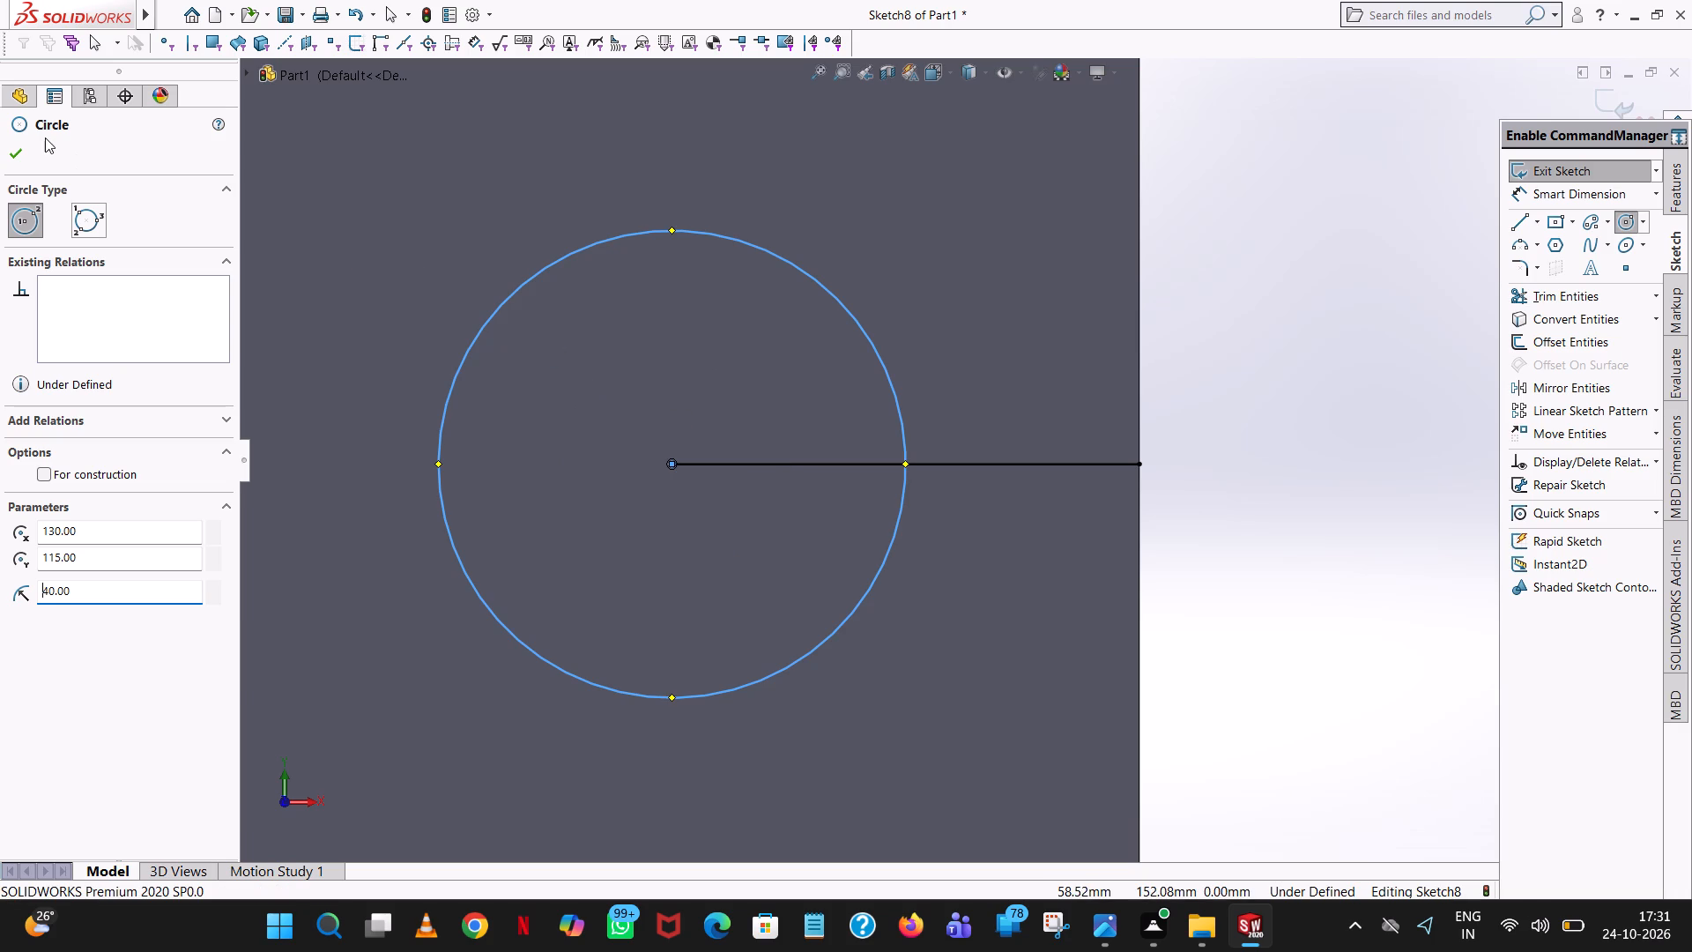
{"action": "left_click", "coordinate": [13, 152]}
{"action": "left_click", "coordinate": [1309, 273]}
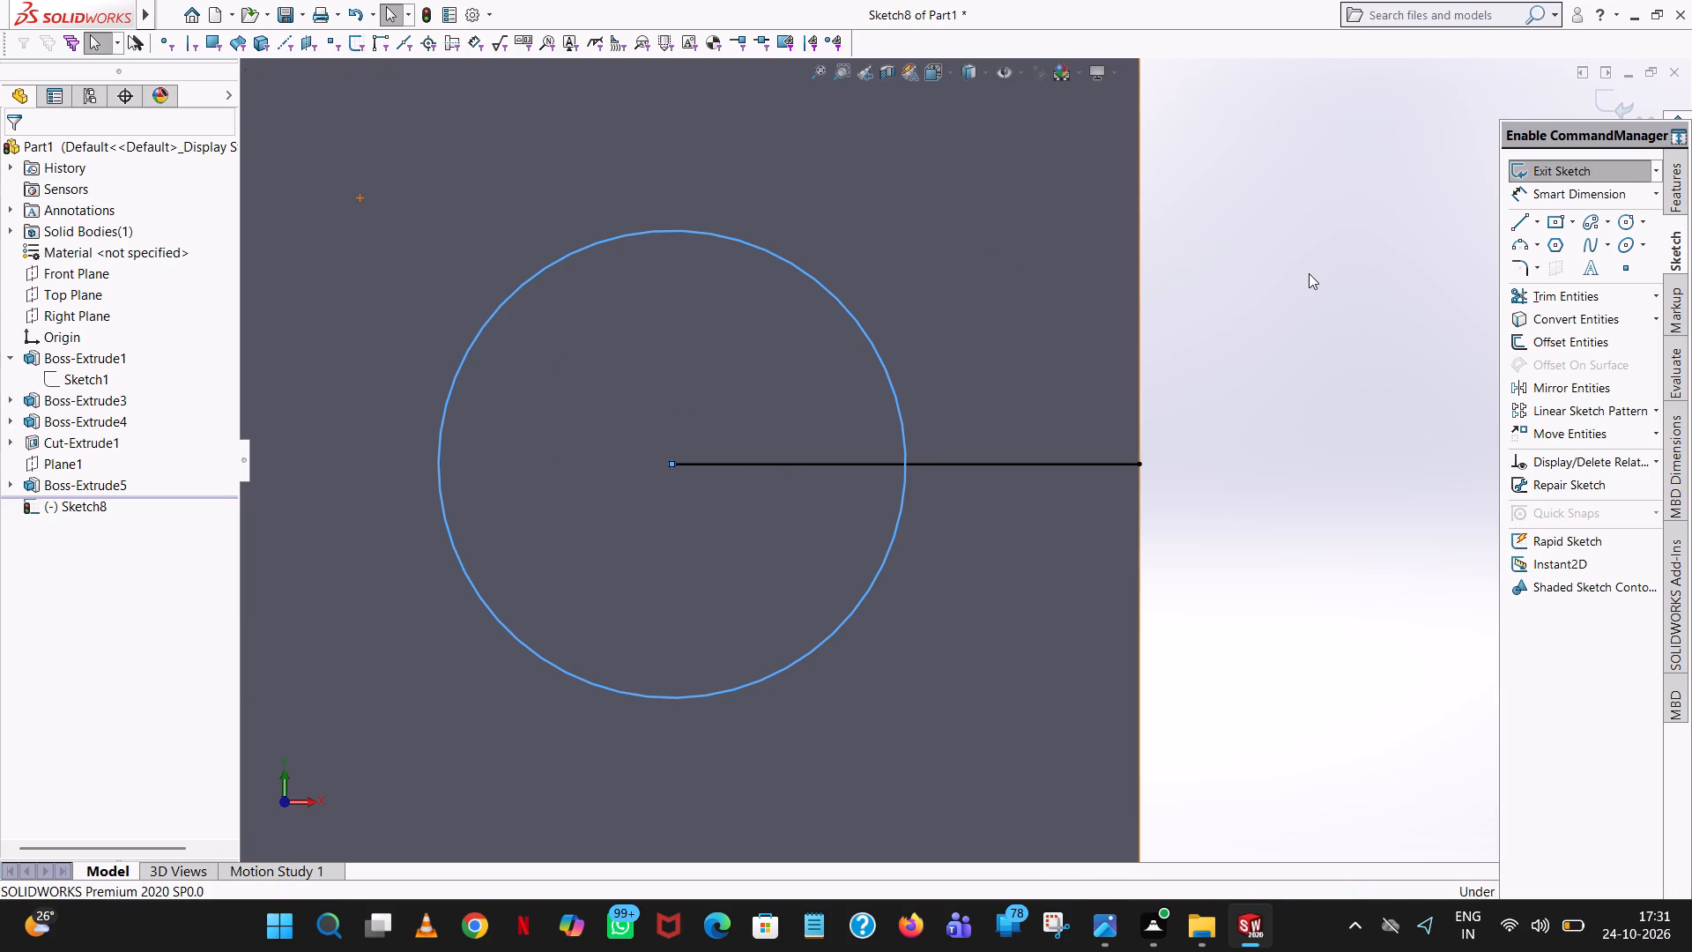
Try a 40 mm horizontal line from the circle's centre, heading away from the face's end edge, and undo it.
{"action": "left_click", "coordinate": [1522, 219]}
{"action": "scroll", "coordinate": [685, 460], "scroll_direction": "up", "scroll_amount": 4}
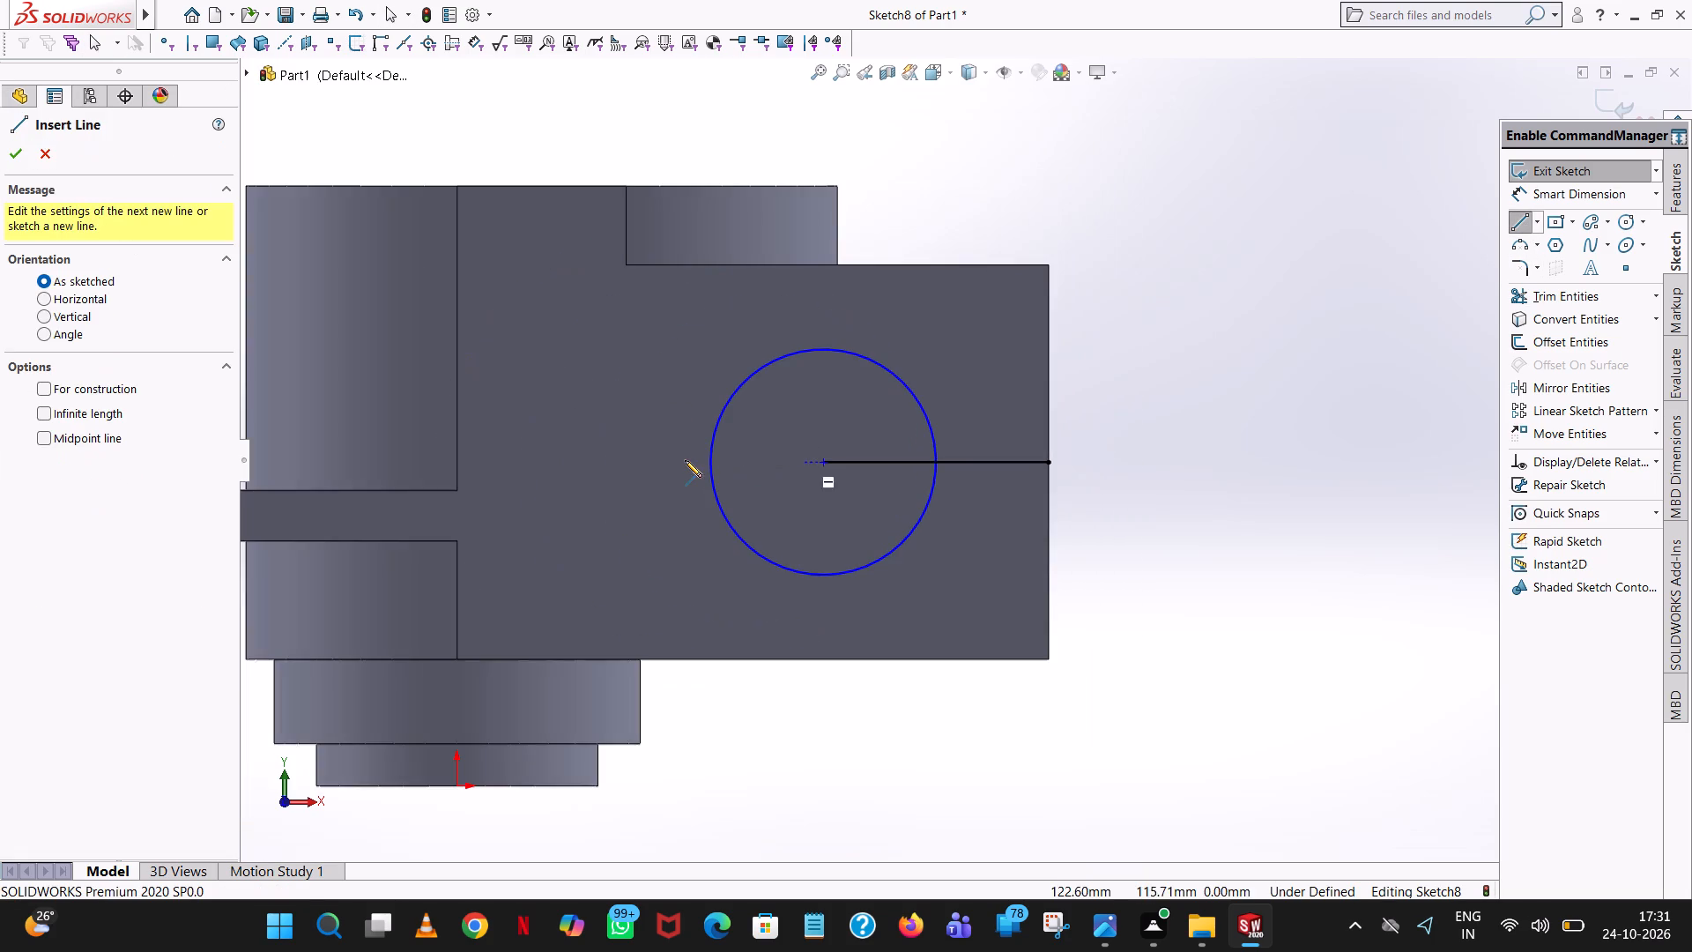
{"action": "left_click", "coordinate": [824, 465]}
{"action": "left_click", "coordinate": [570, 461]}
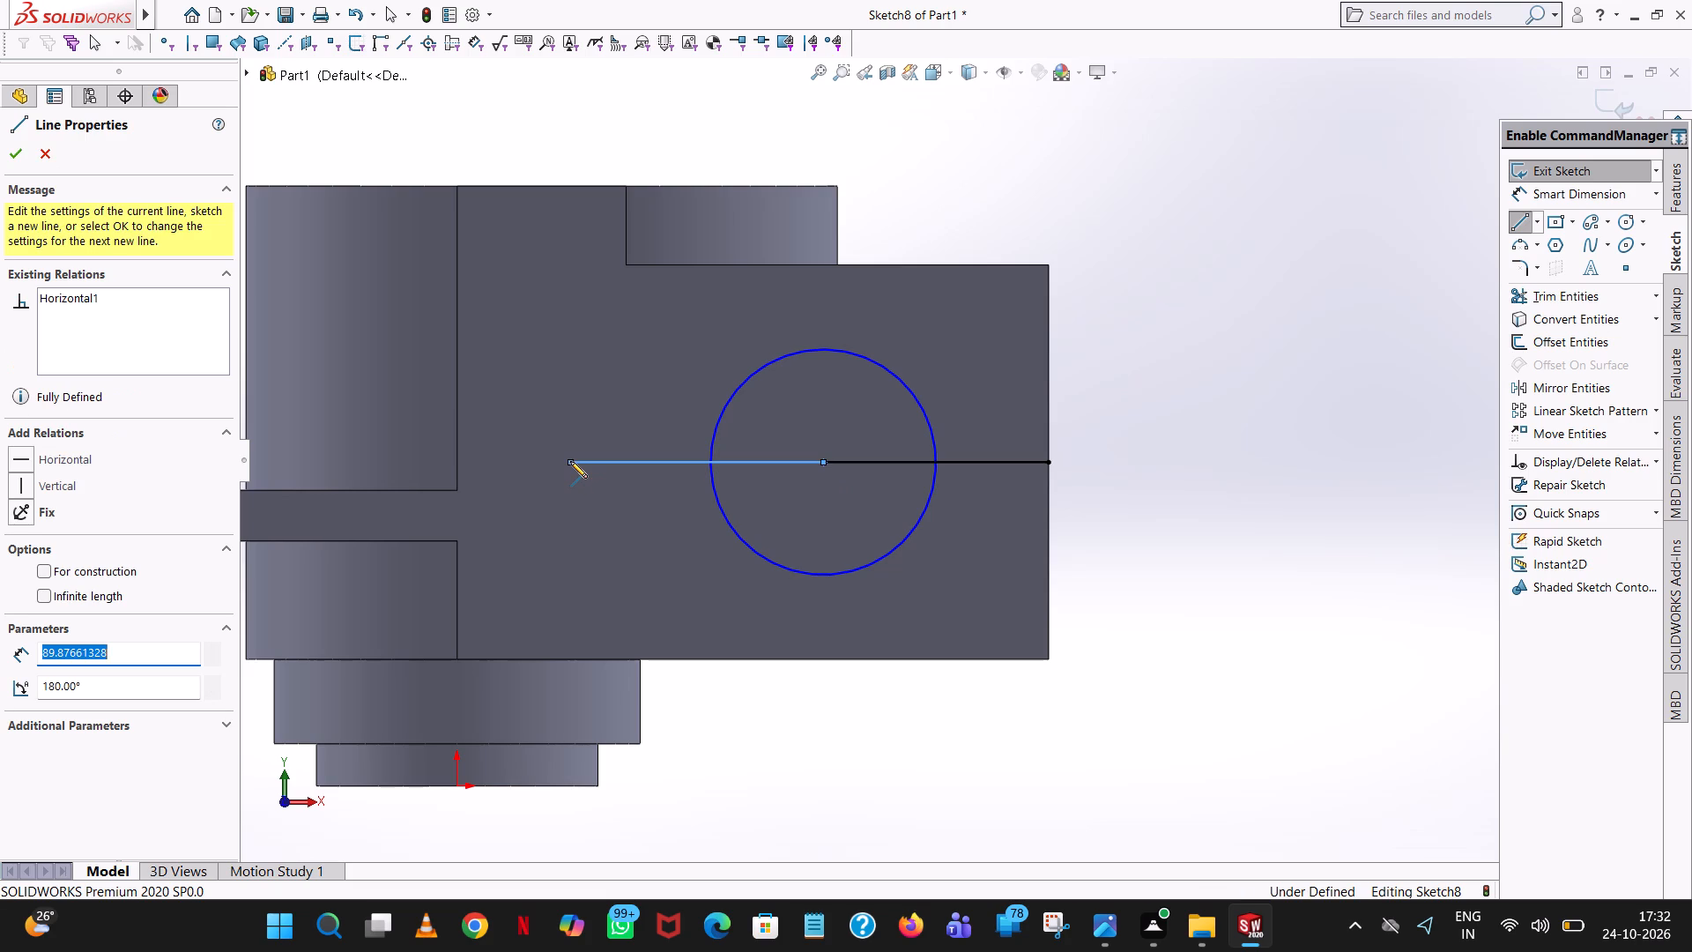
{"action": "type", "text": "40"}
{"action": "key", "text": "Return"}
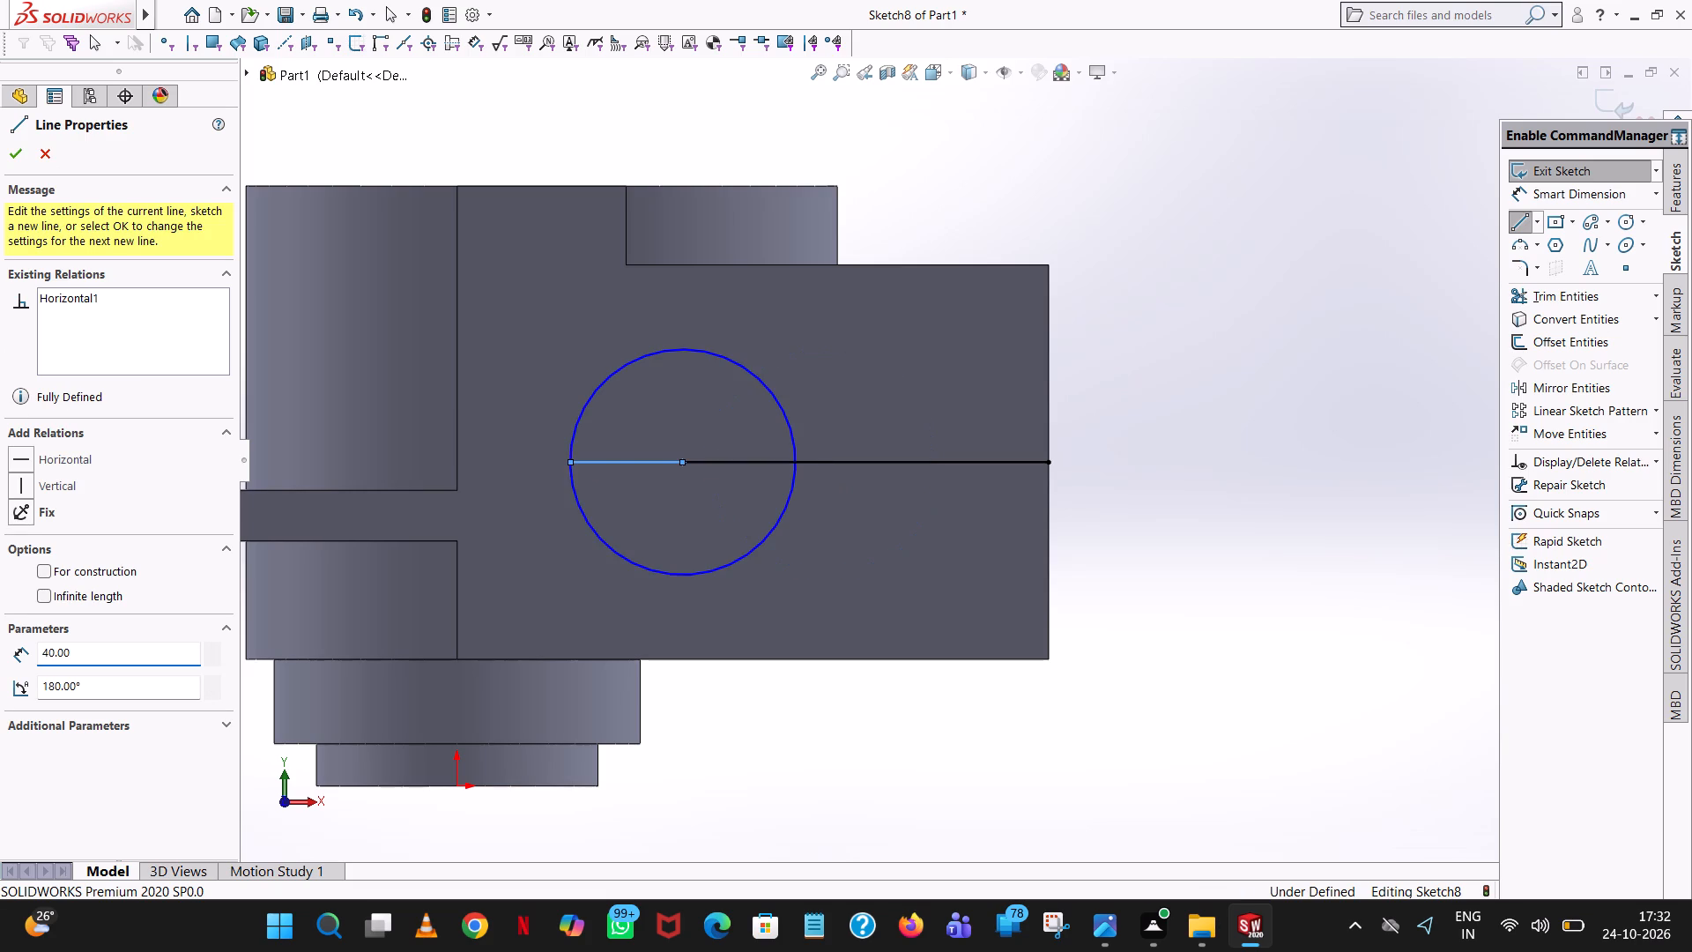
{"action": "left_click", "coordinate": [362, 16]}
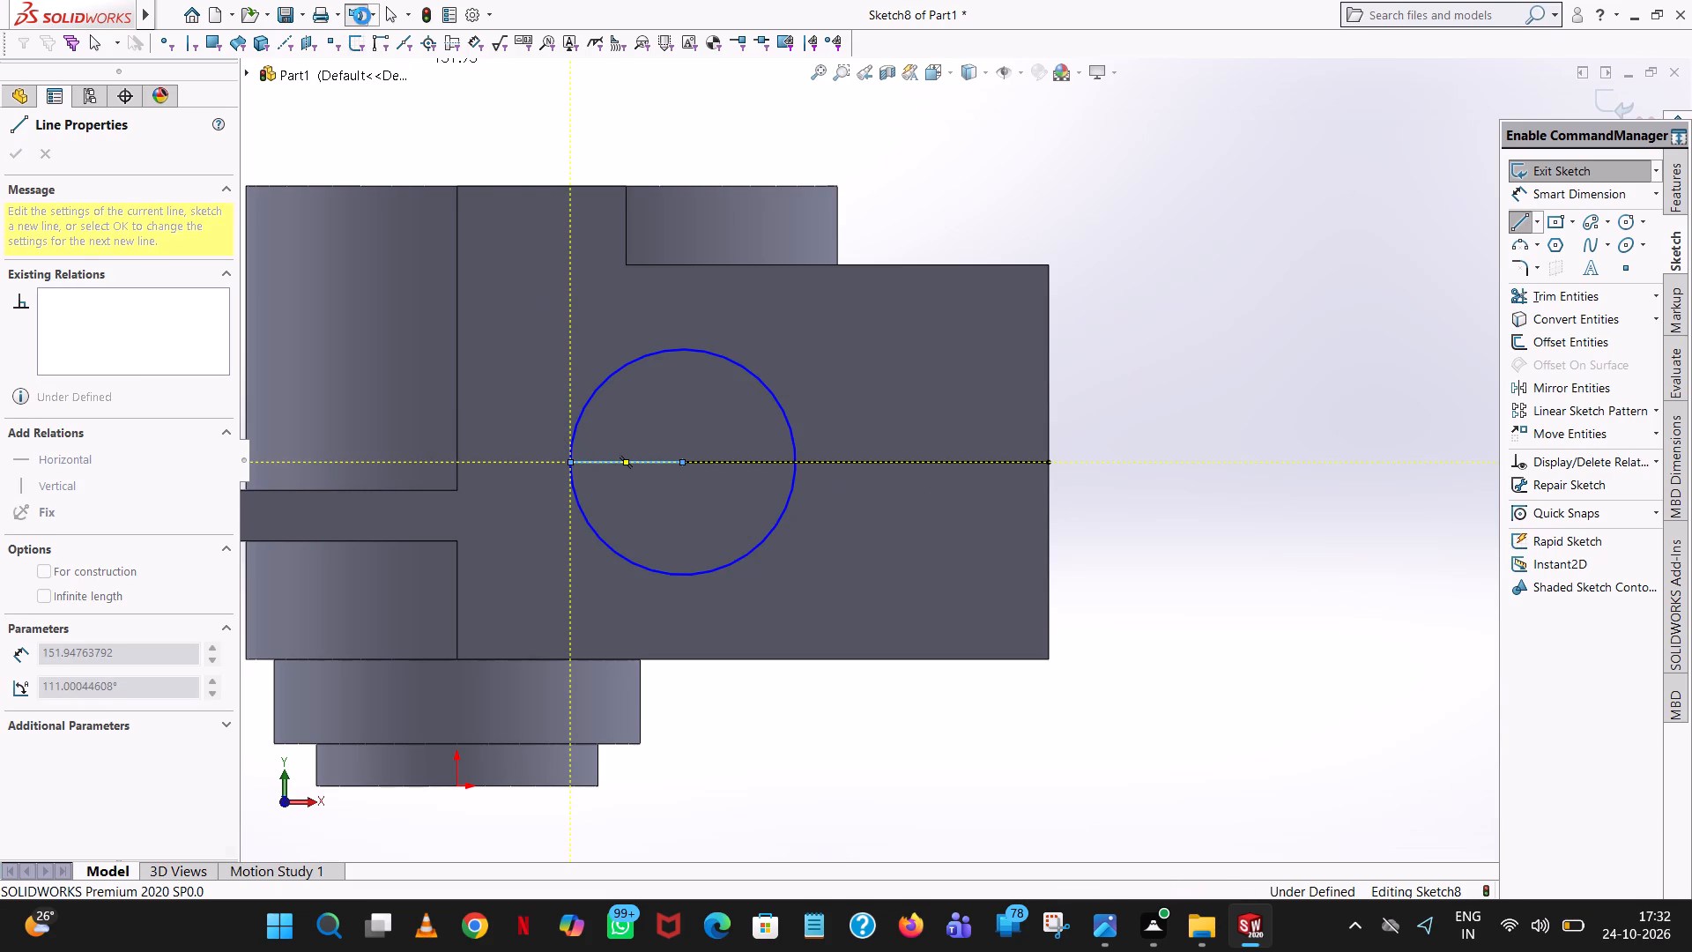
Trim away both portions of the 80 mm locating line, outside and inside the circle.
{"action": "left_click", "coordinate": [1528, 295]}
{"action": "left_click", "coordinate": [989, 462]}
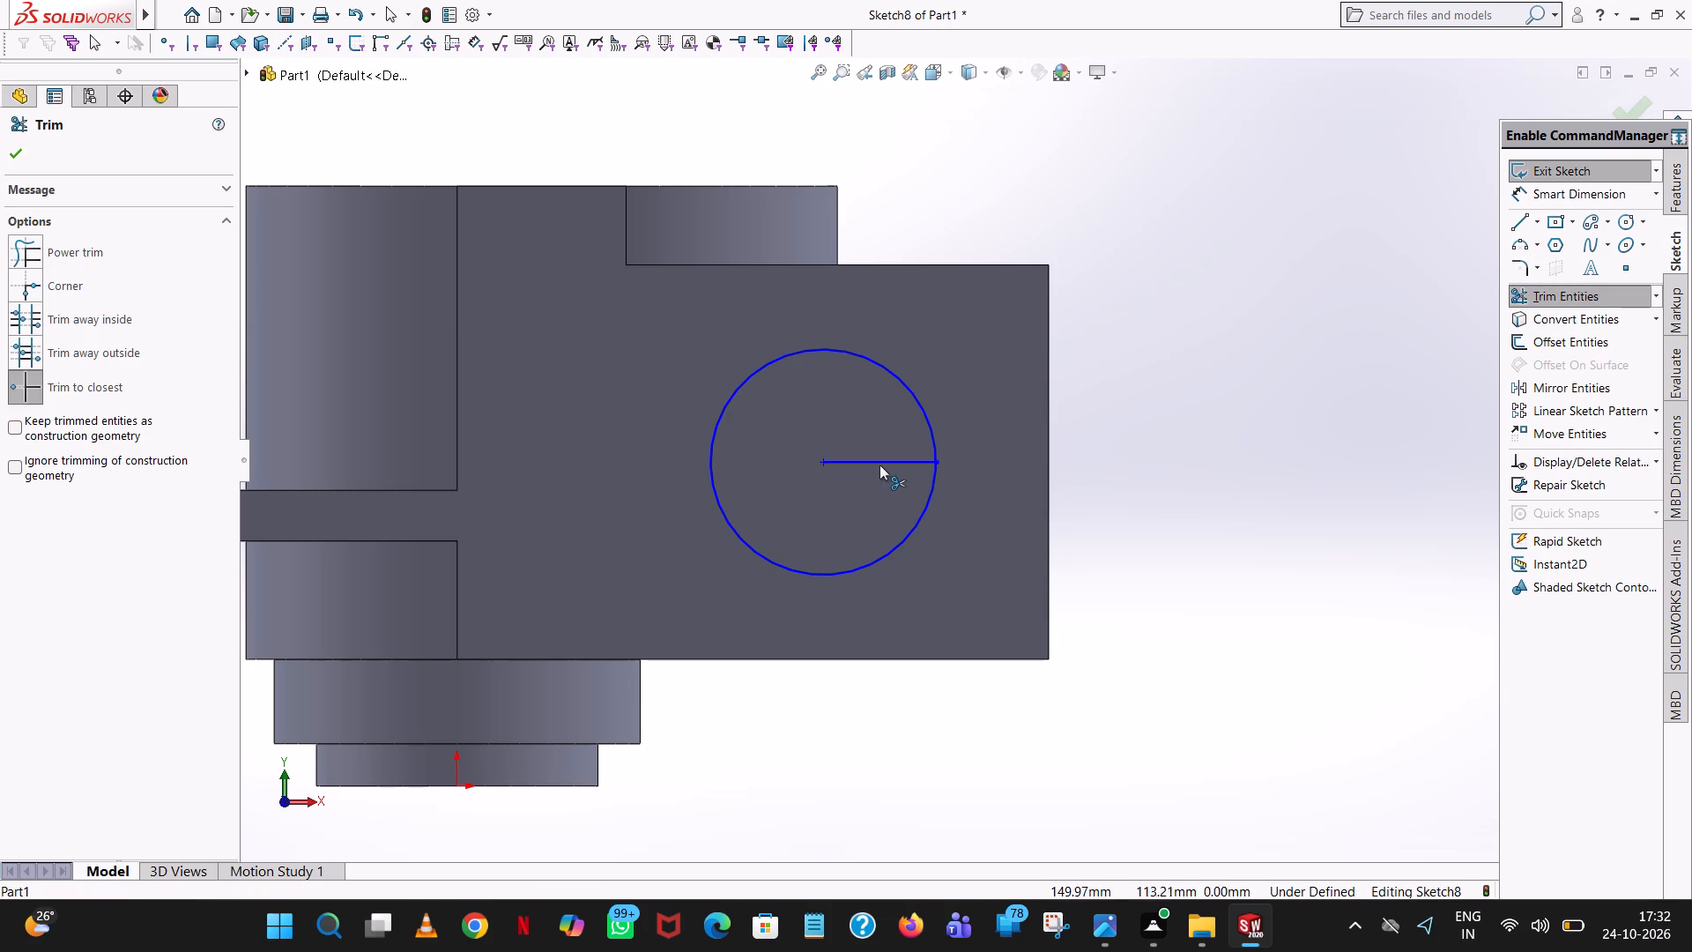
{"action": "left_click", "coordinate": [879, 463]}
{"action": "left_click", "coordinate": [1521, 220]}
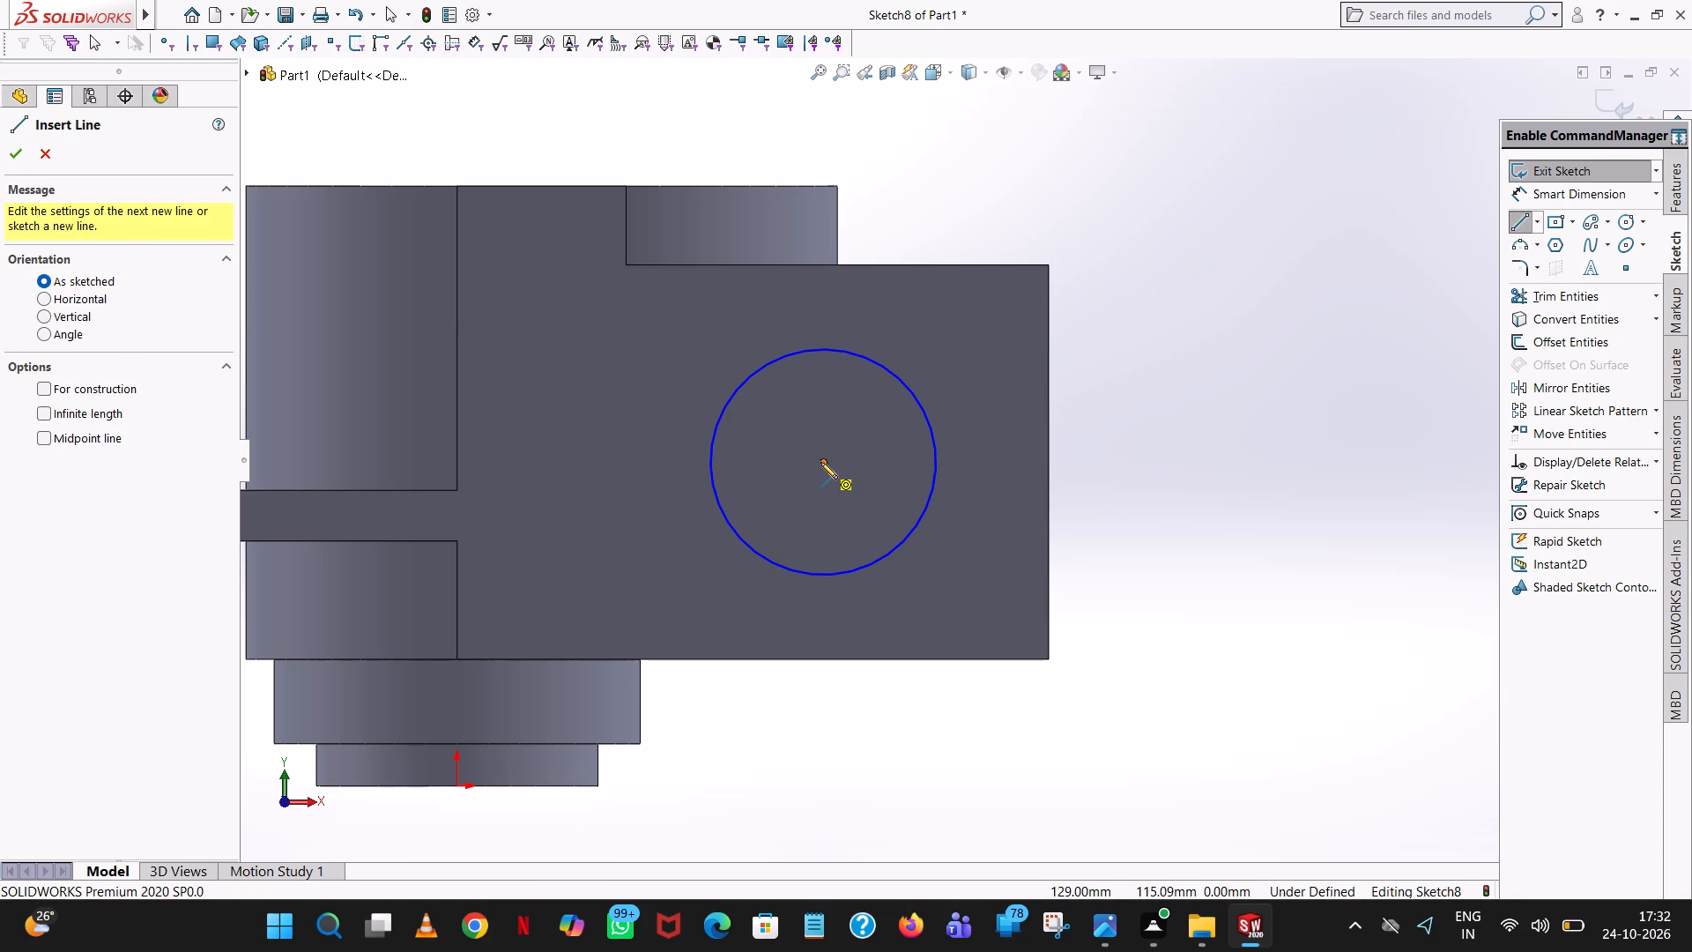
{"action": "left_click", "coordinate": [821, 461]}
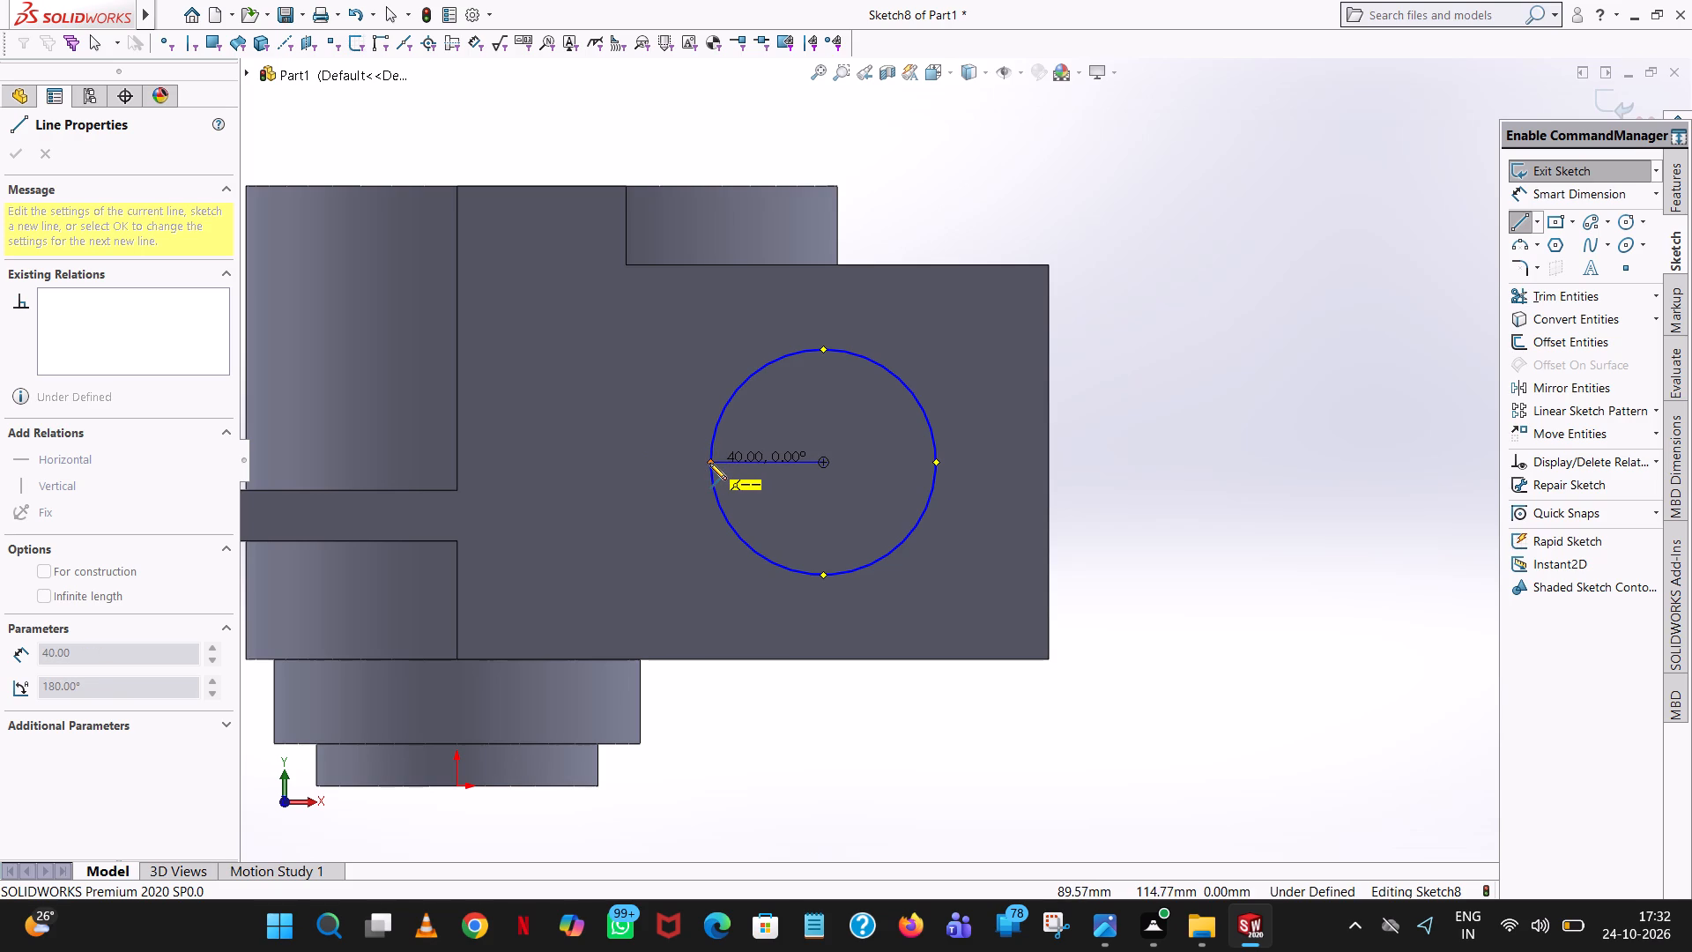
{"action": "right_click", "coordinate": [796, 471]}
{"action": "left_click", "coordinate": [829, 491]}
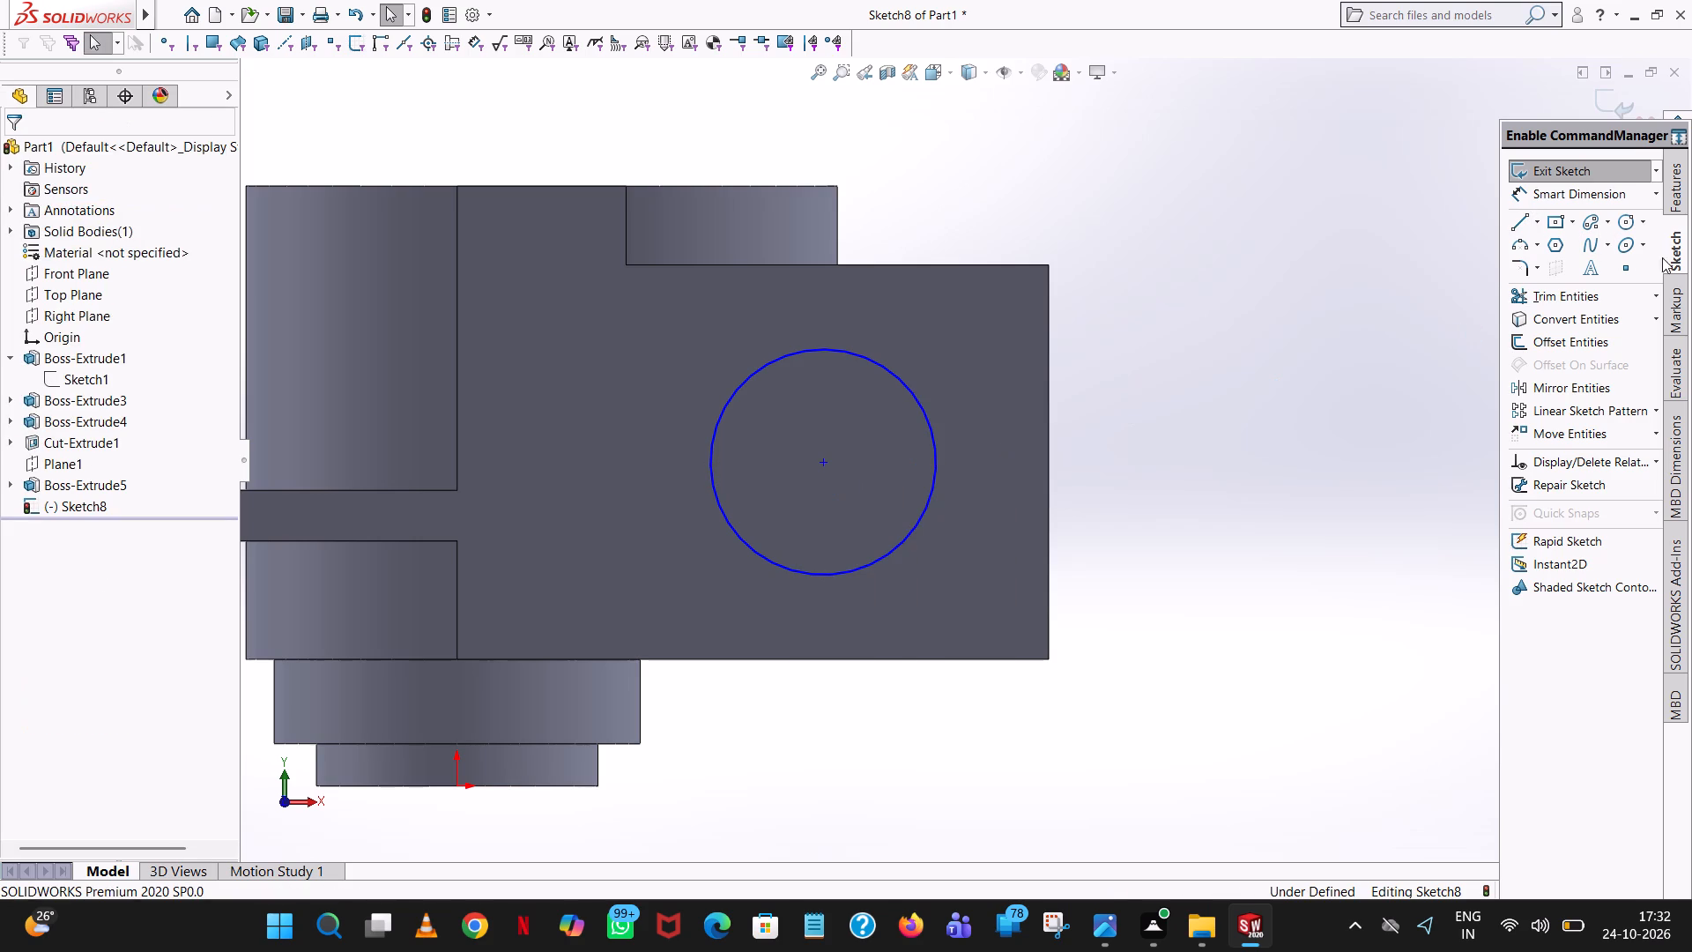
Draw a second circle of radius 40 mm centred on the first circle's quadrant point farthest from the face's end edge.
{"action": "left_click", "coordinate": [1629, 219]}
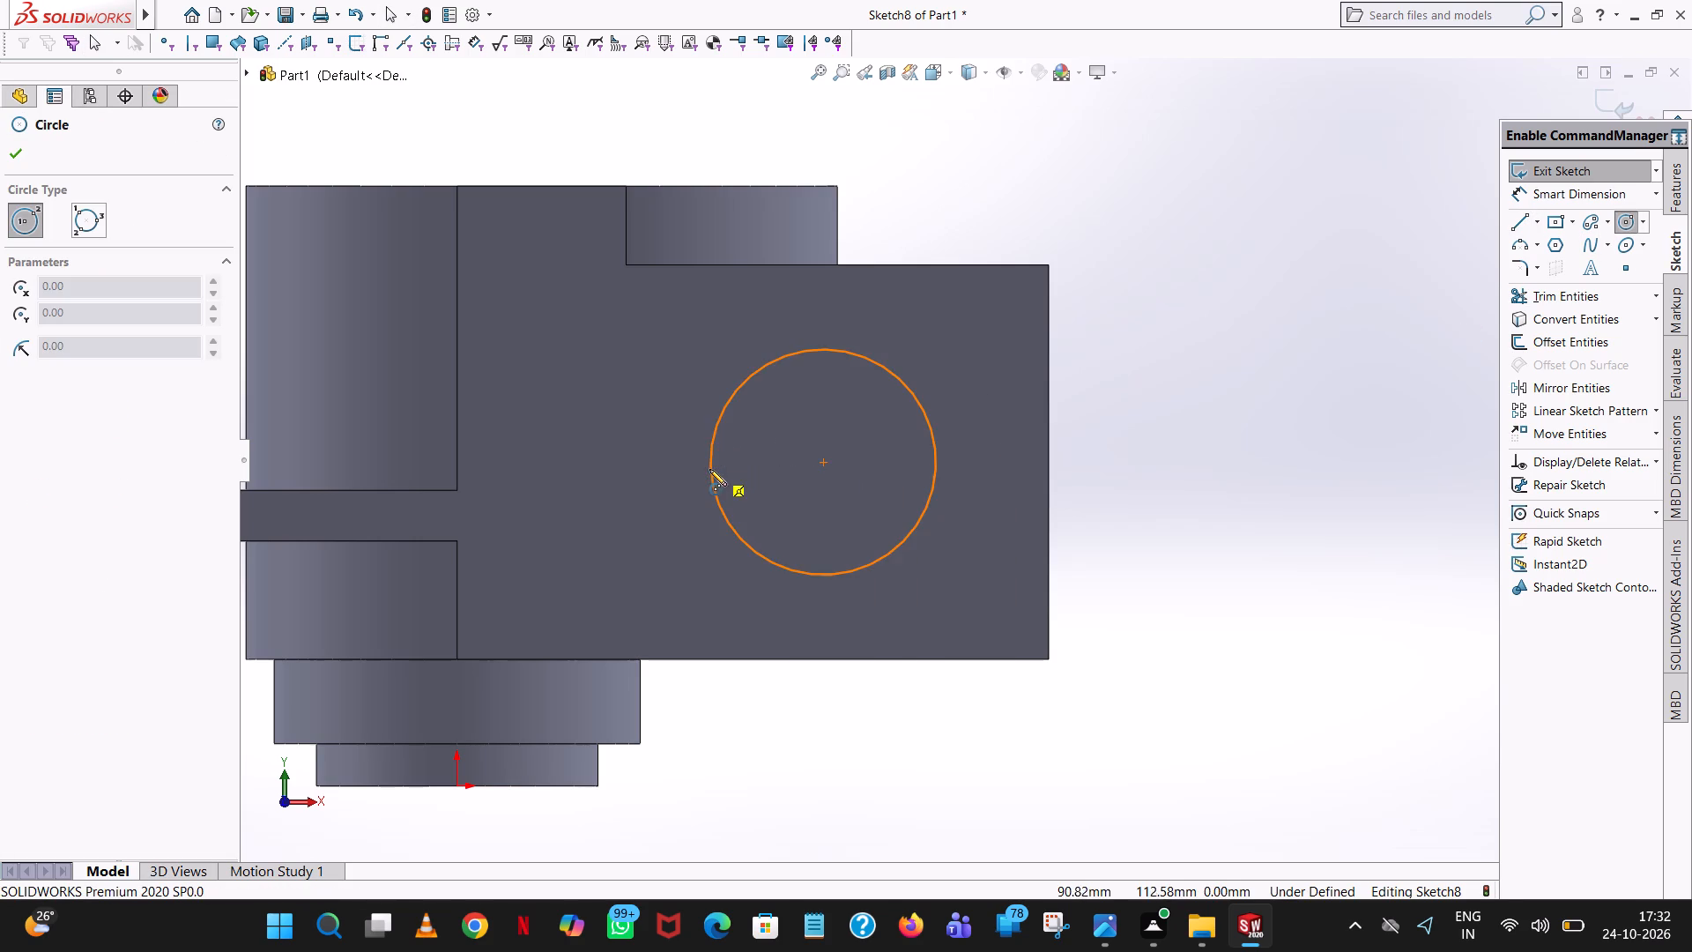
{"action": "left_click", "coordinate": [710, 461]}
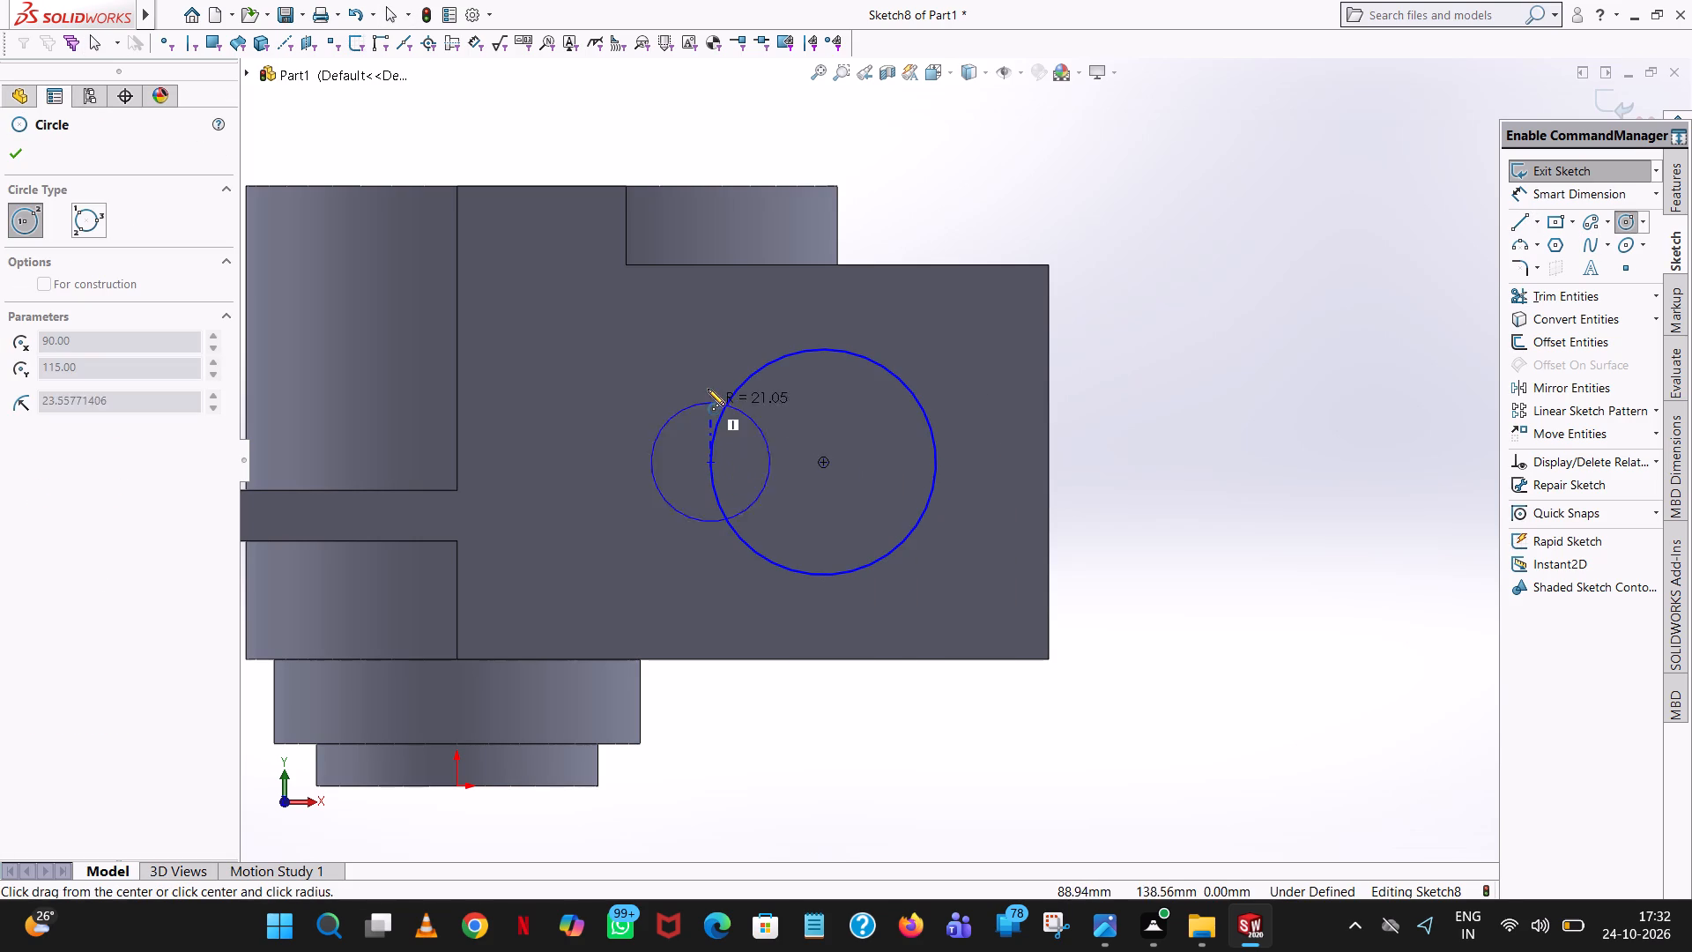
{"action": "left_click", "coordinate": [714, 360]}
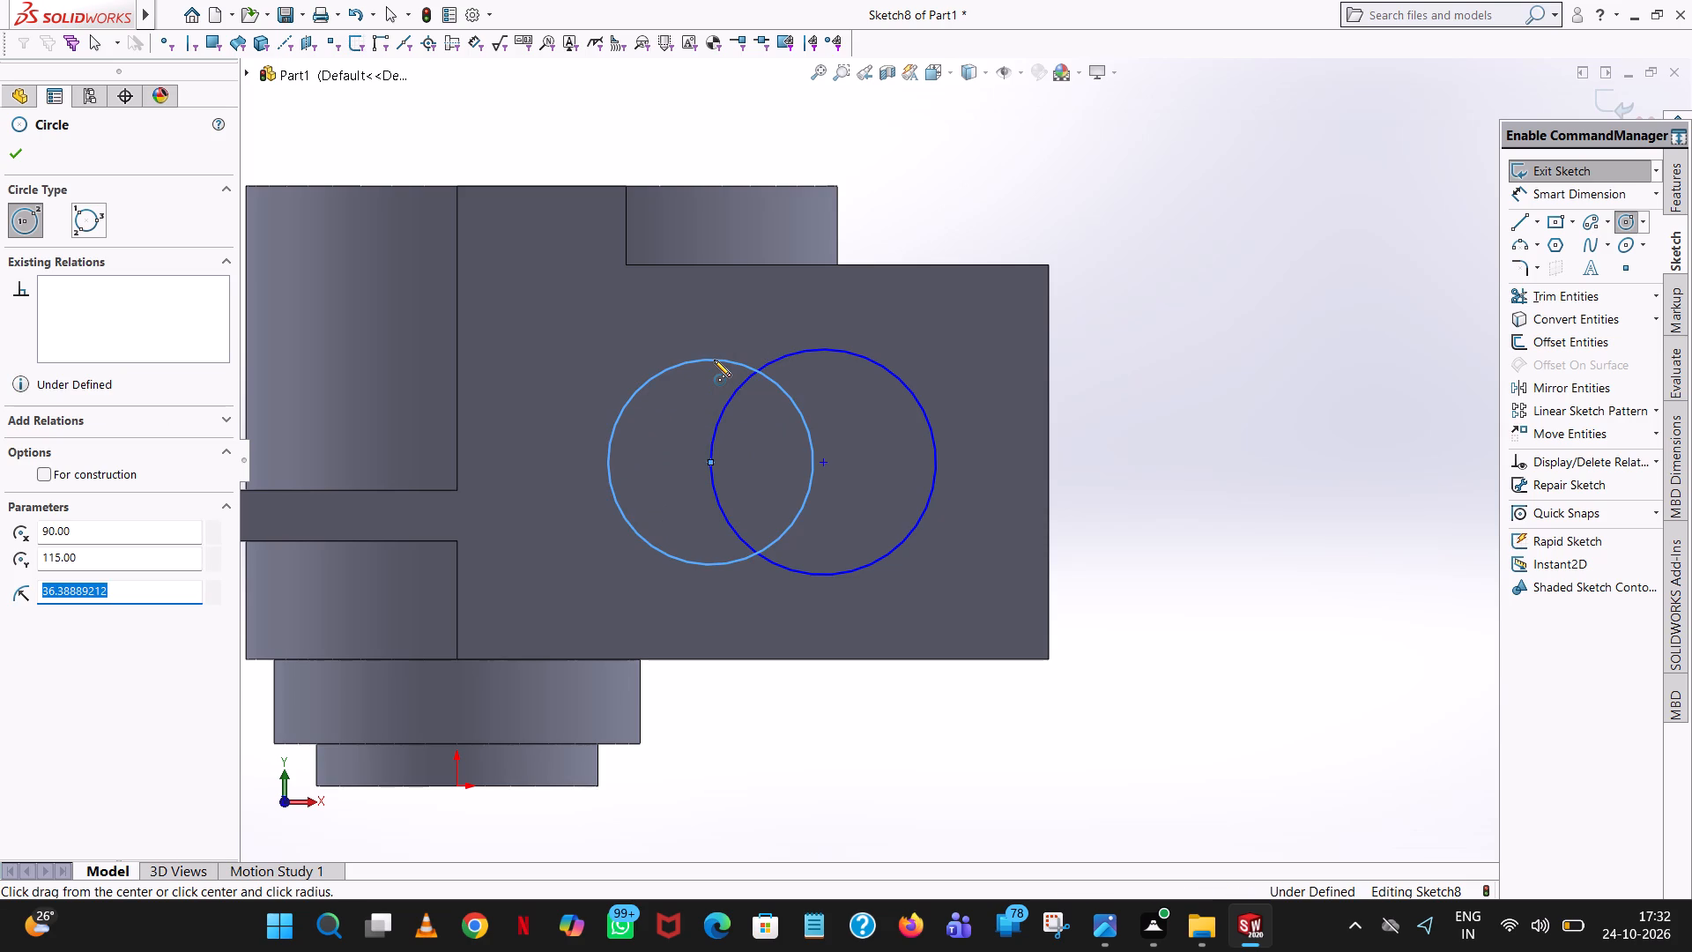
{"action": "type", "text": "40"}
{"action": "key", "text": "Return"}
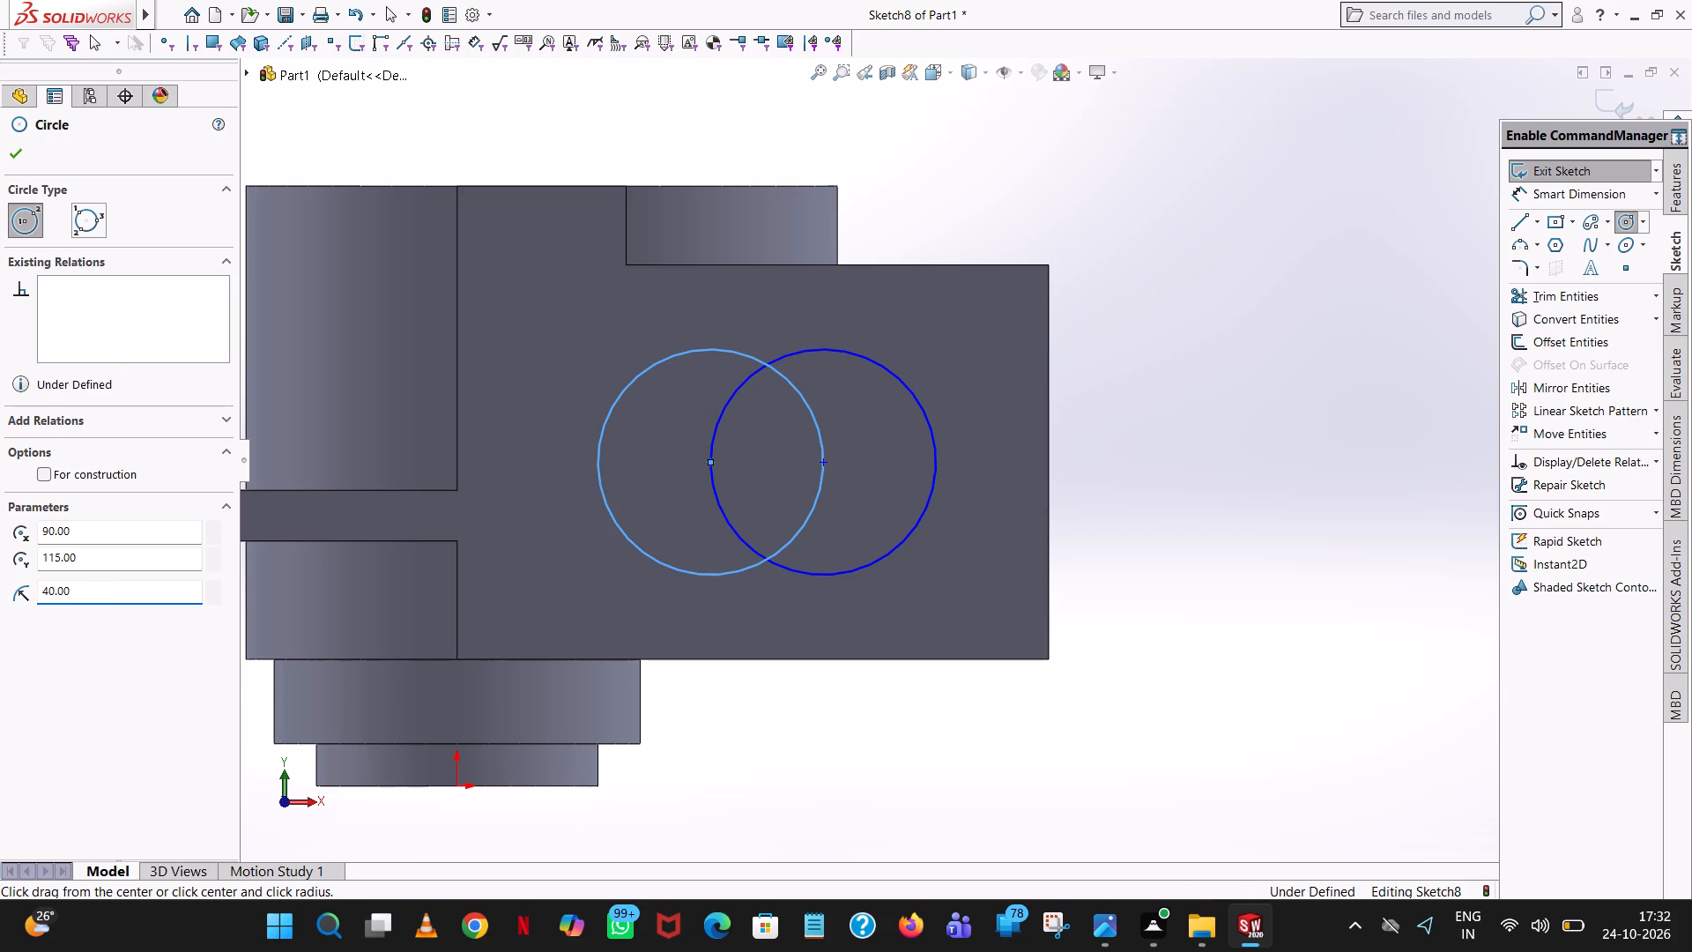
{"action": "right_click", "coordinate": [1086, 164]}
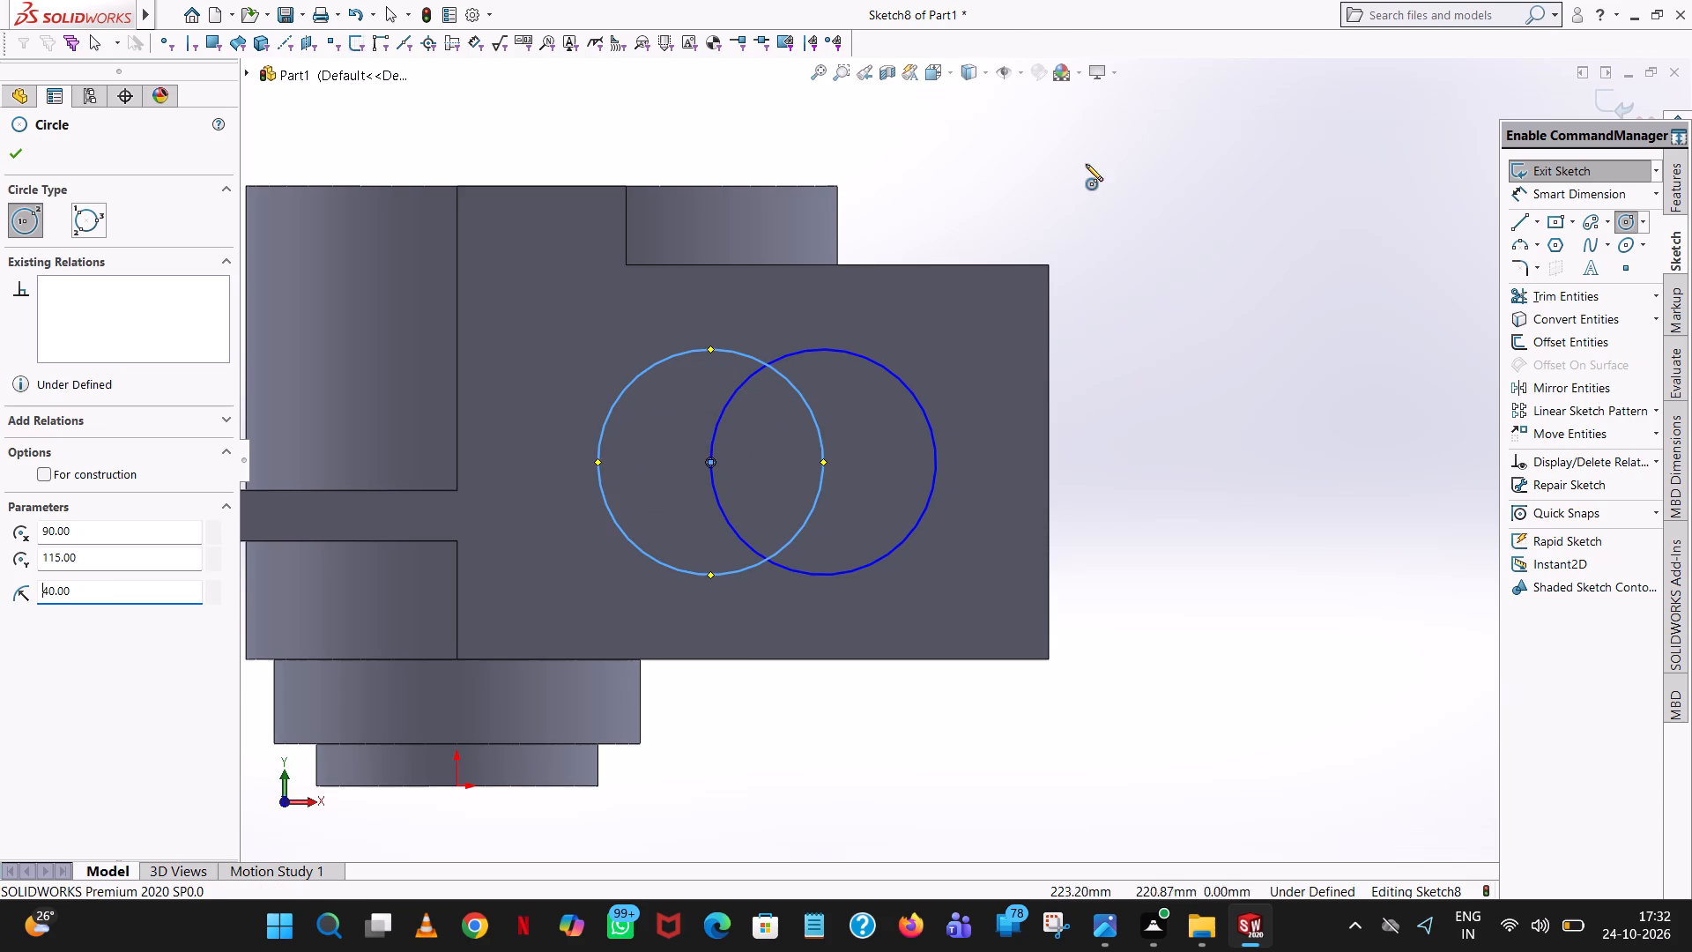
{"action": "left_click", "coordinate": [1117, 183]}
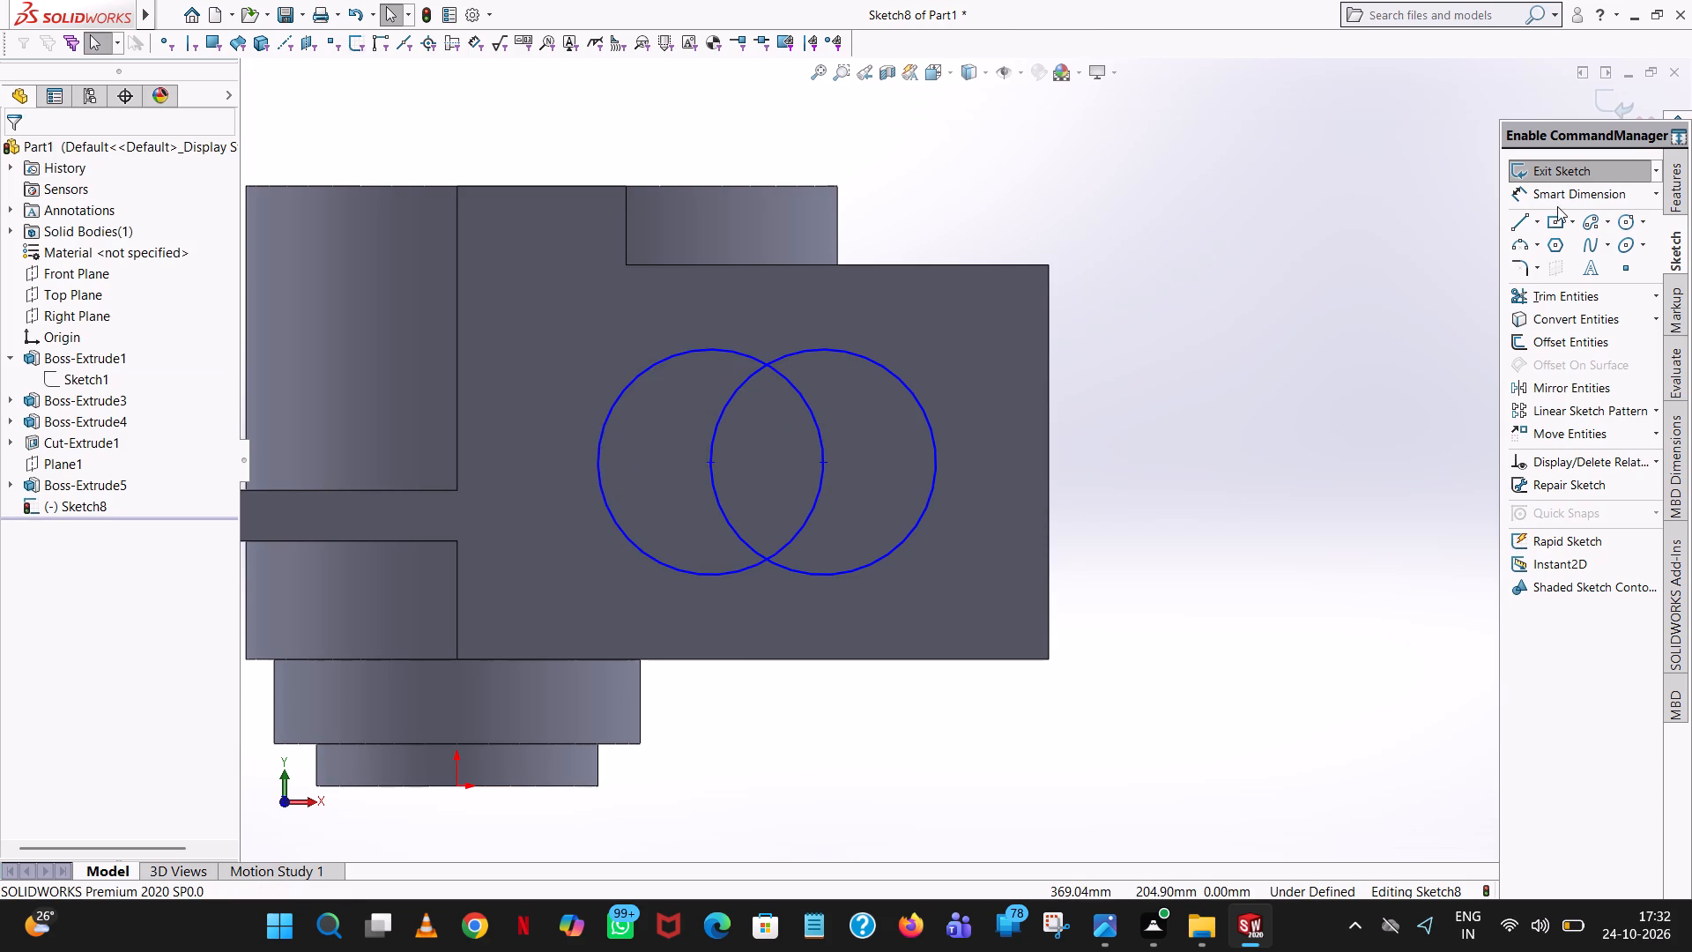
Trim the two overlapping inner arcs so the circles form a single outer outline.
{"action": "left_click", "coordinate": [1546, 289]}
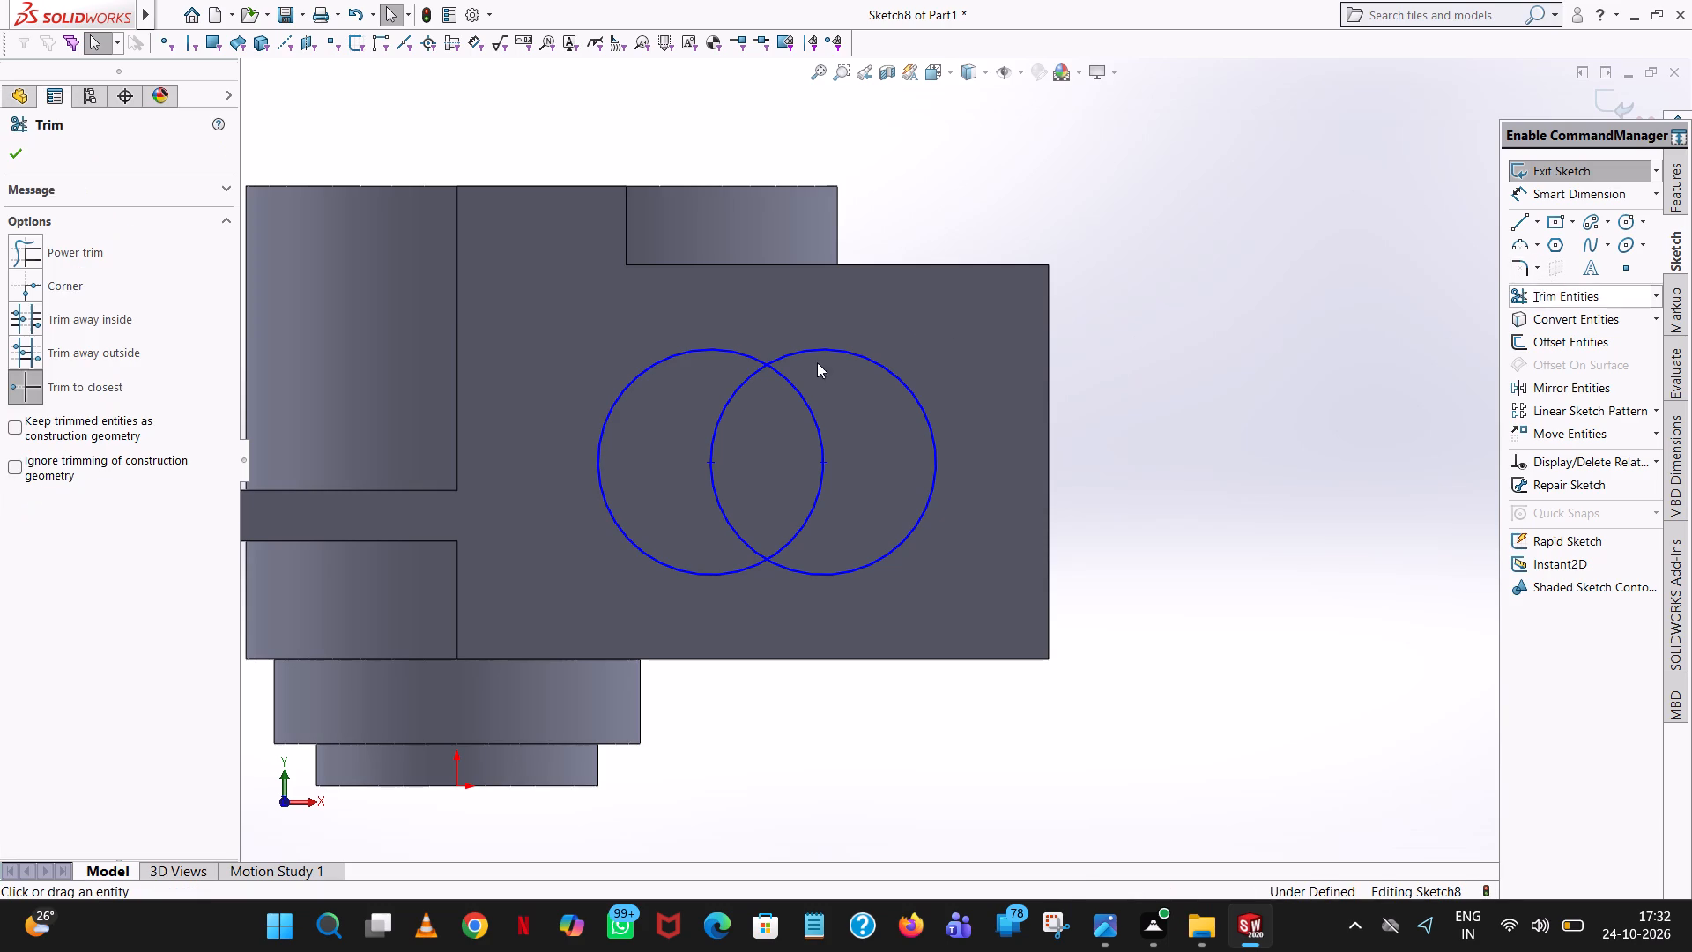
{"action": "left_click", "coordinate": [795, 387]}
{"action": "left_click", "coordinate": [737, 404]}
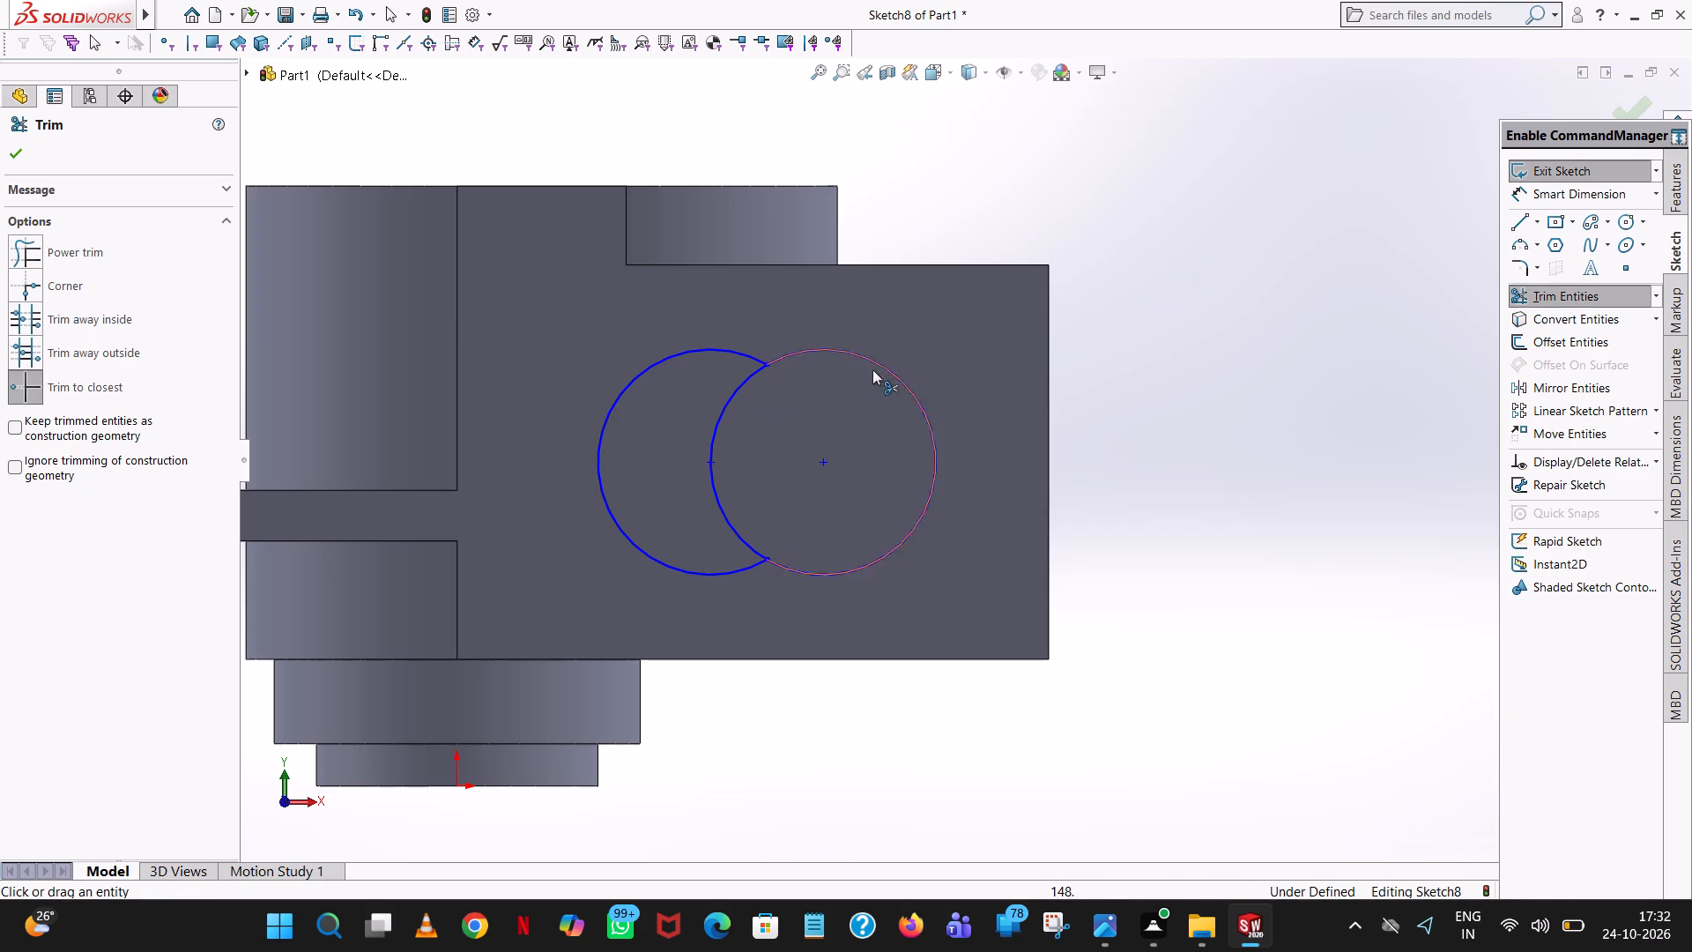
{"action": "left_click", "coordinate": [727, 407]}
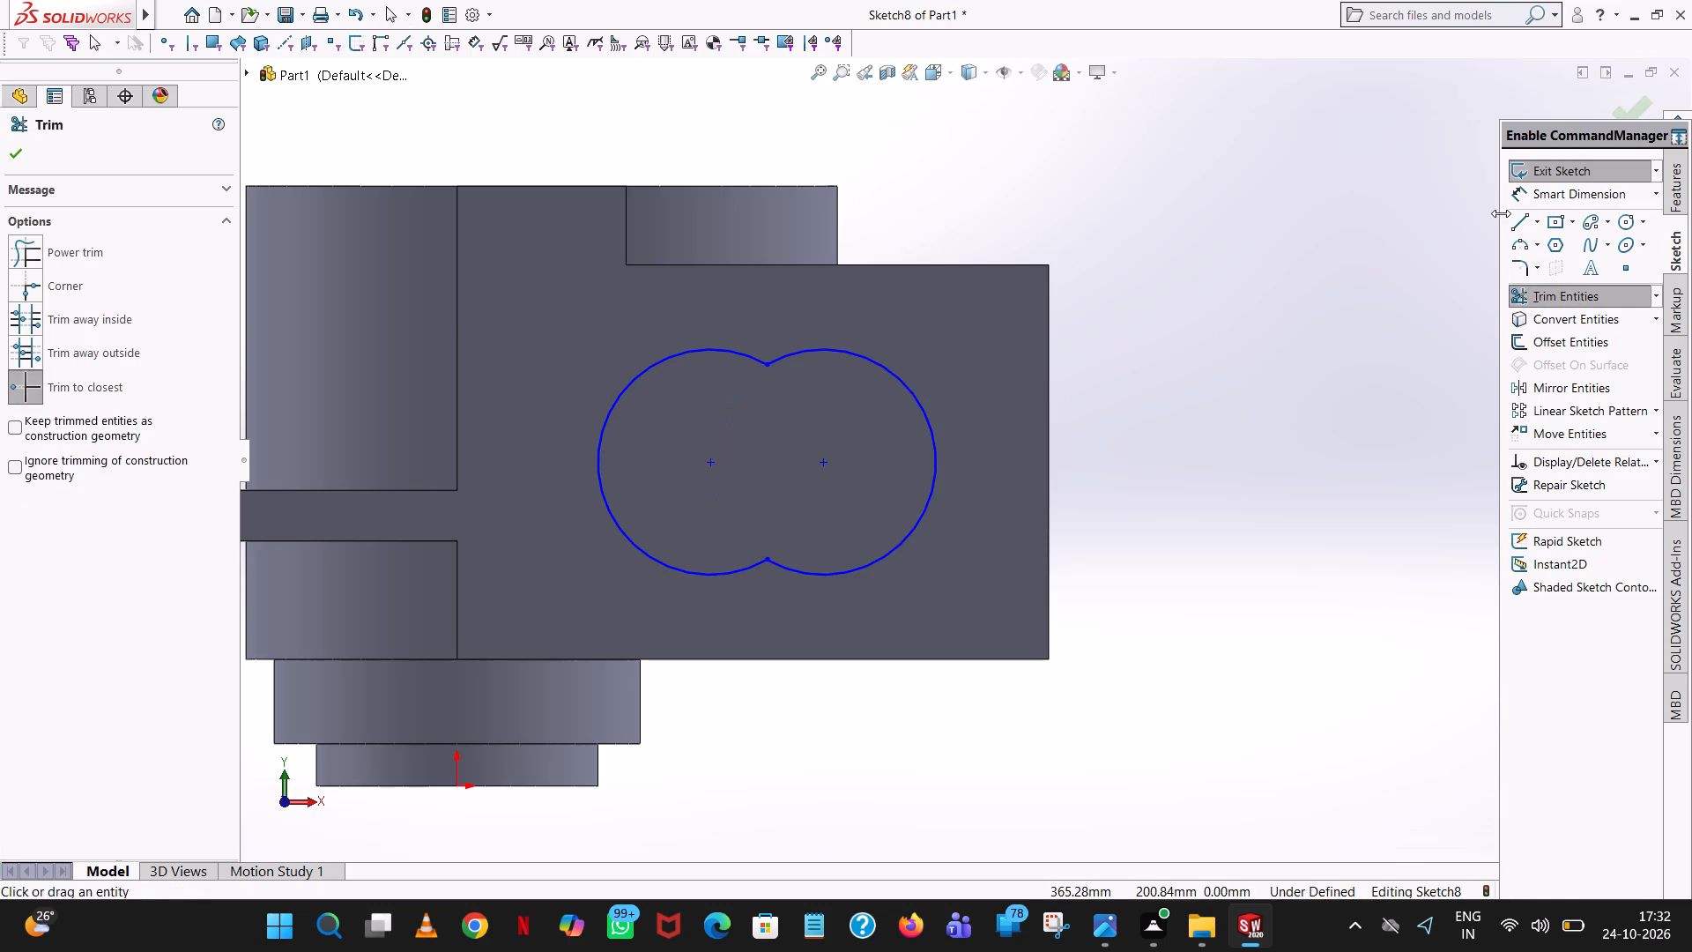
Draw a 40 mm horizontal line joining the topmost points of the two arcs.
{"action": "left_click", "coordinate": [1525, 224]}
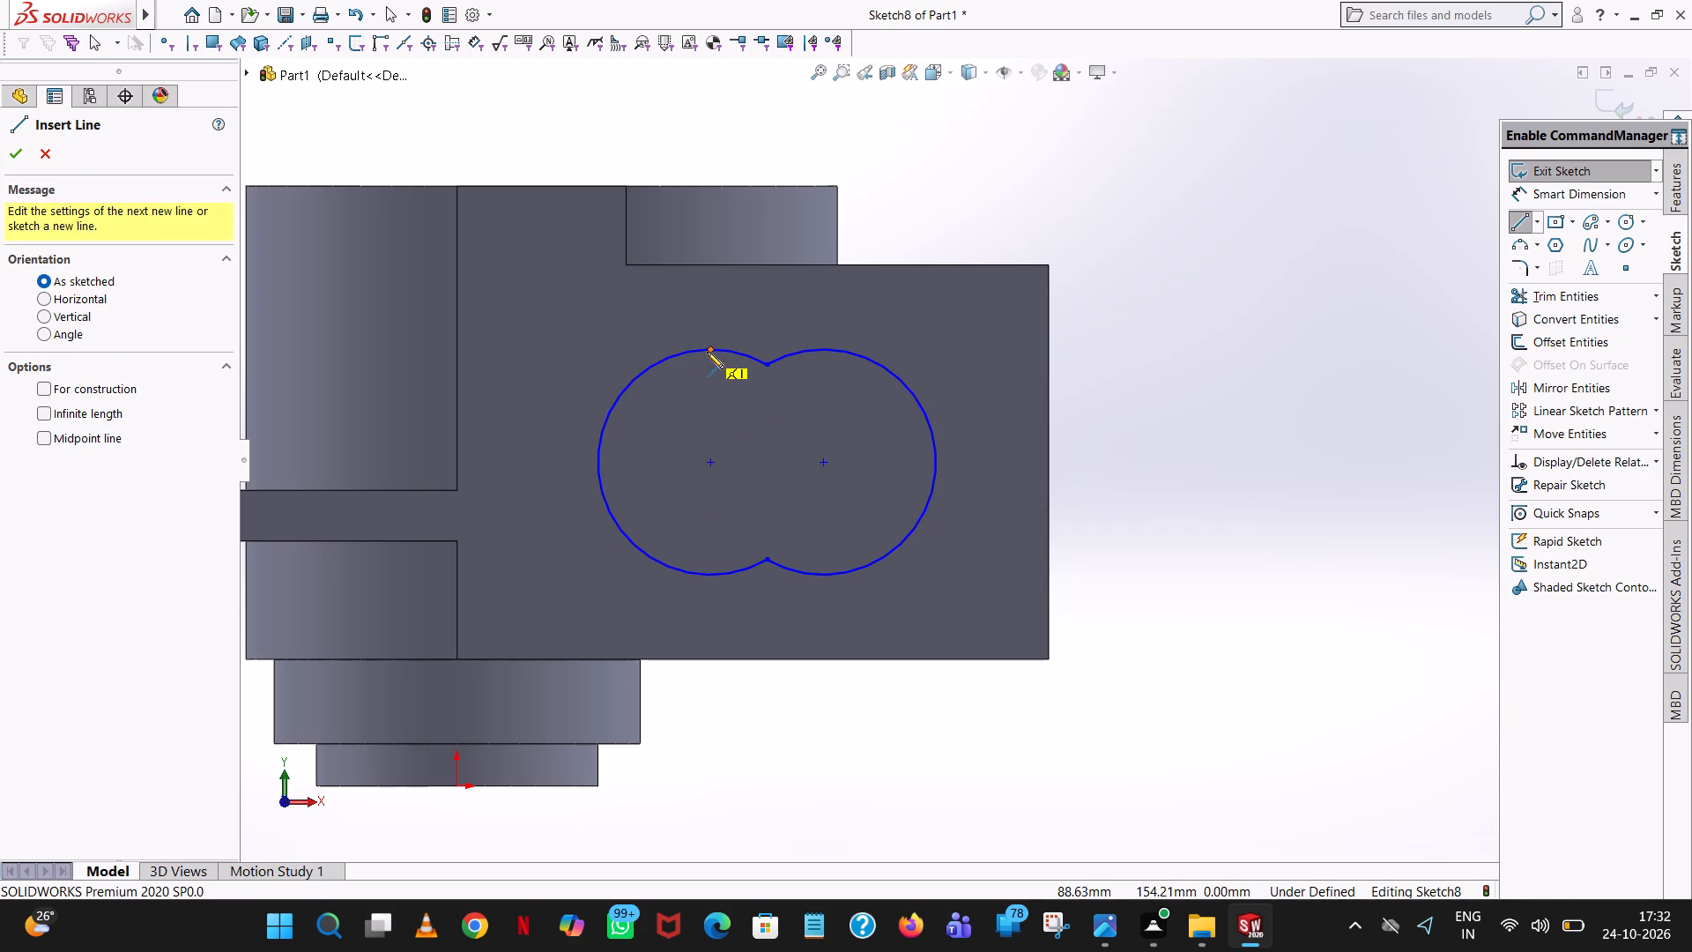
{"action": "left_click", "coordinate": [712, 349]}
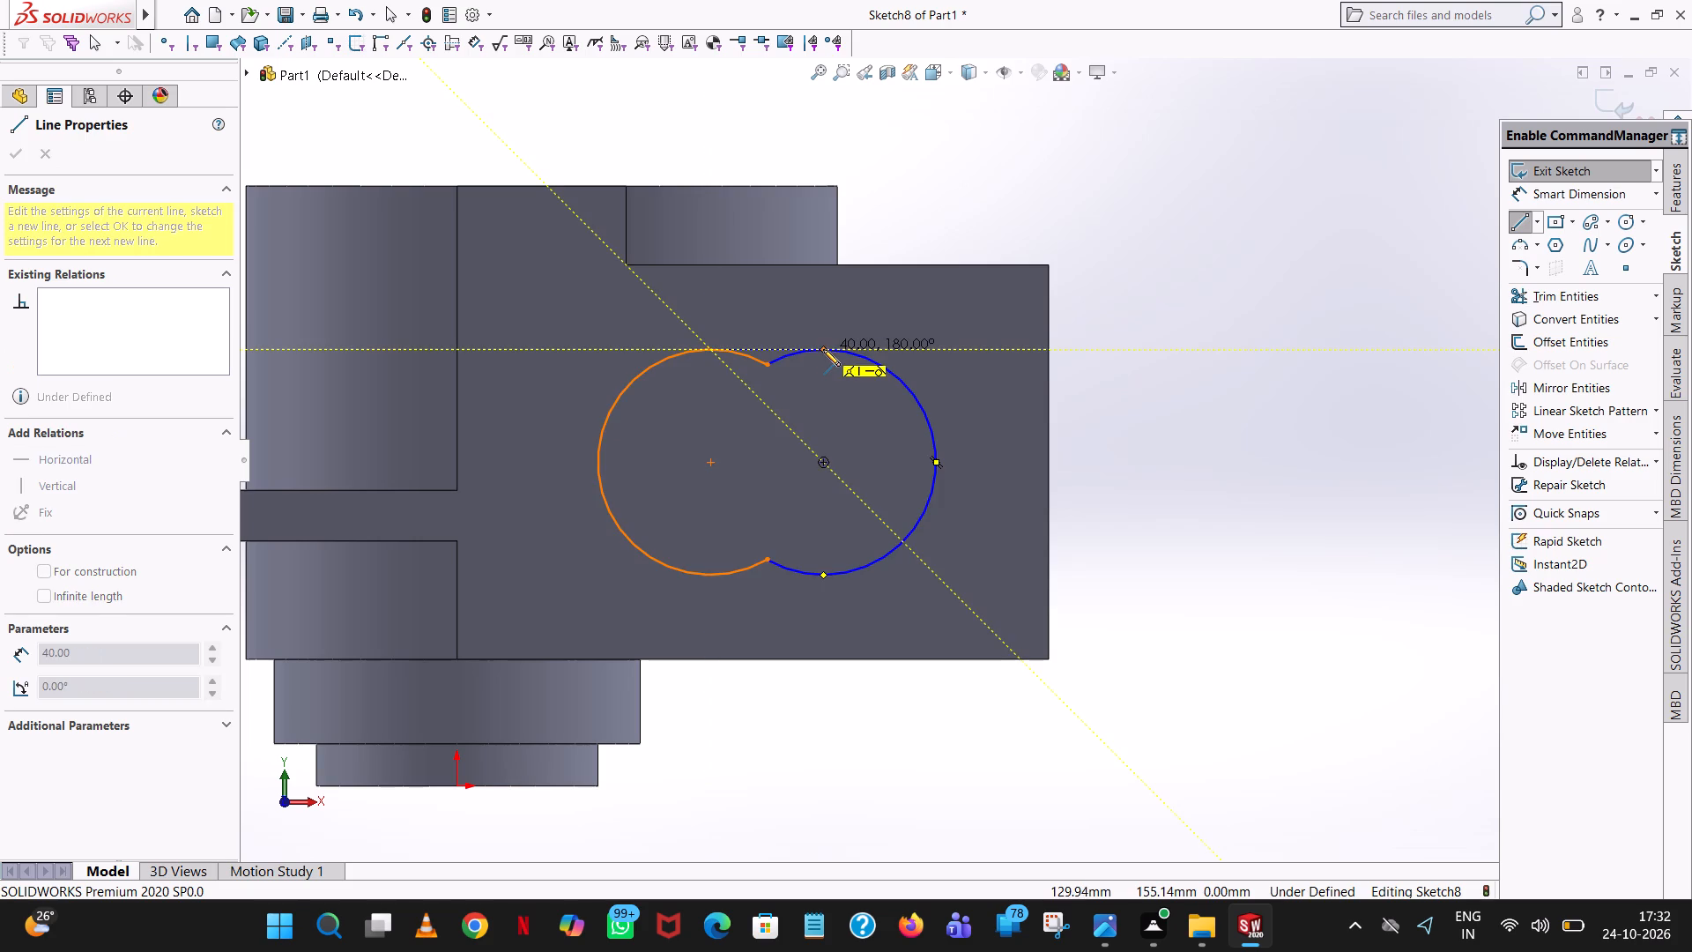
{"action": "left_click", "coordinate": [821, 349]}
{"action": "right_click", "coordinate": [821, 349]}
{"action": "left_click", "coordinate": [868, 361]}
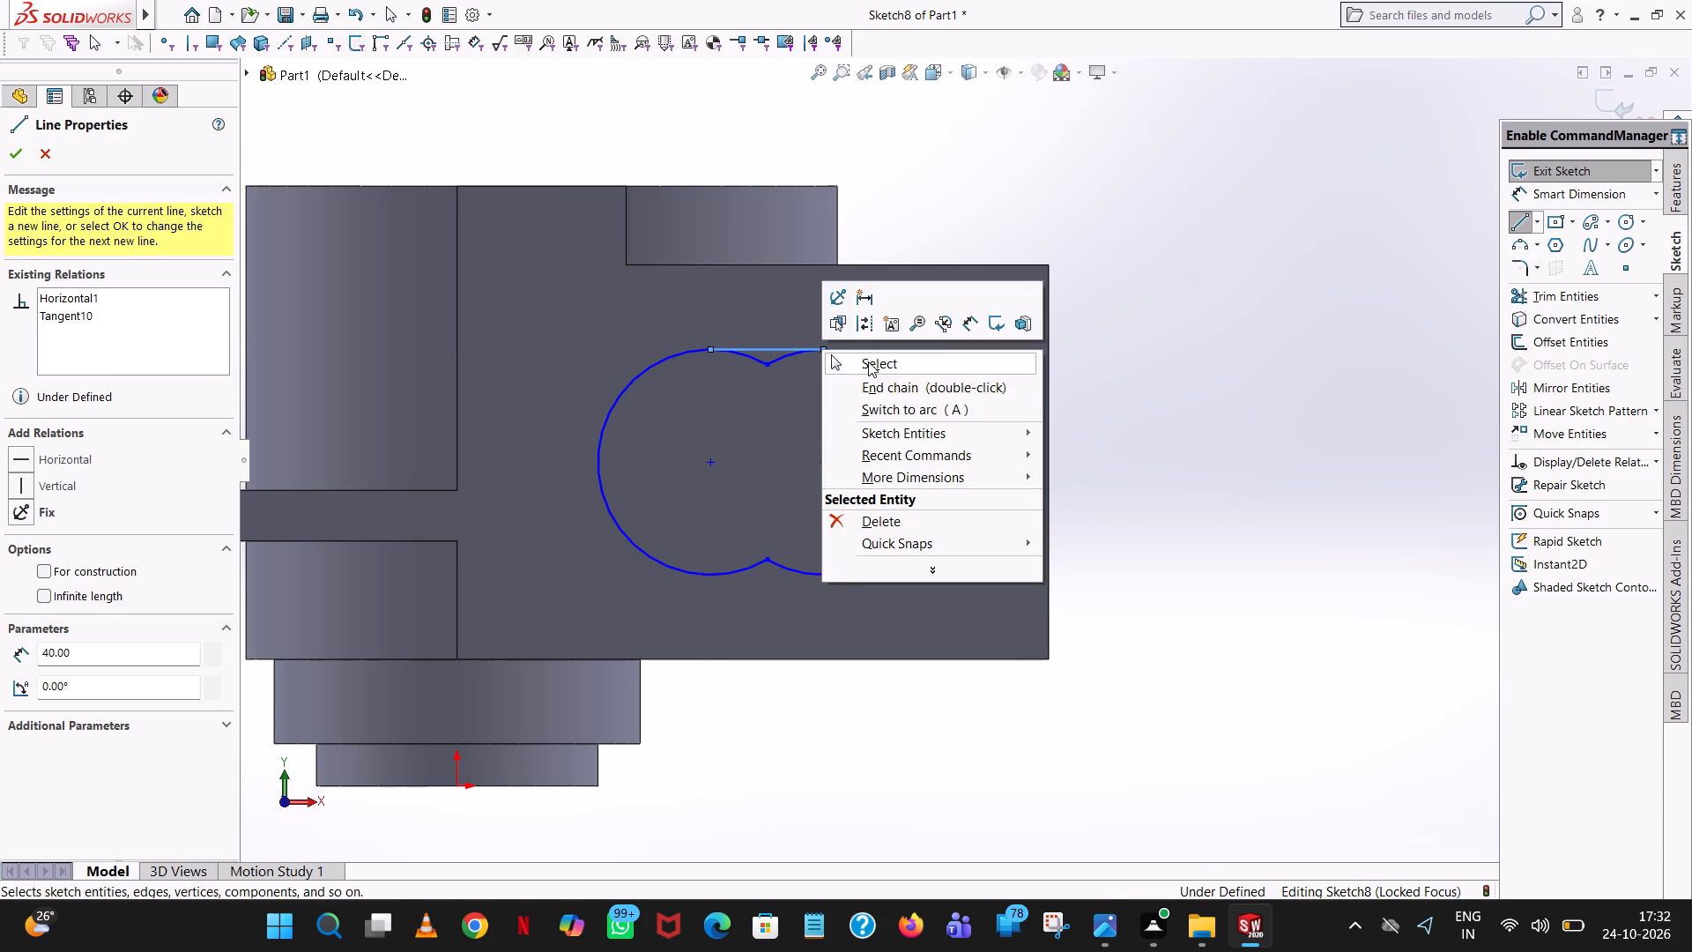
Draw a 40 mm horizontal line joining the bottommost points of the two arcs.
{"action": "left_click", "coordinate": [1525, 217]}
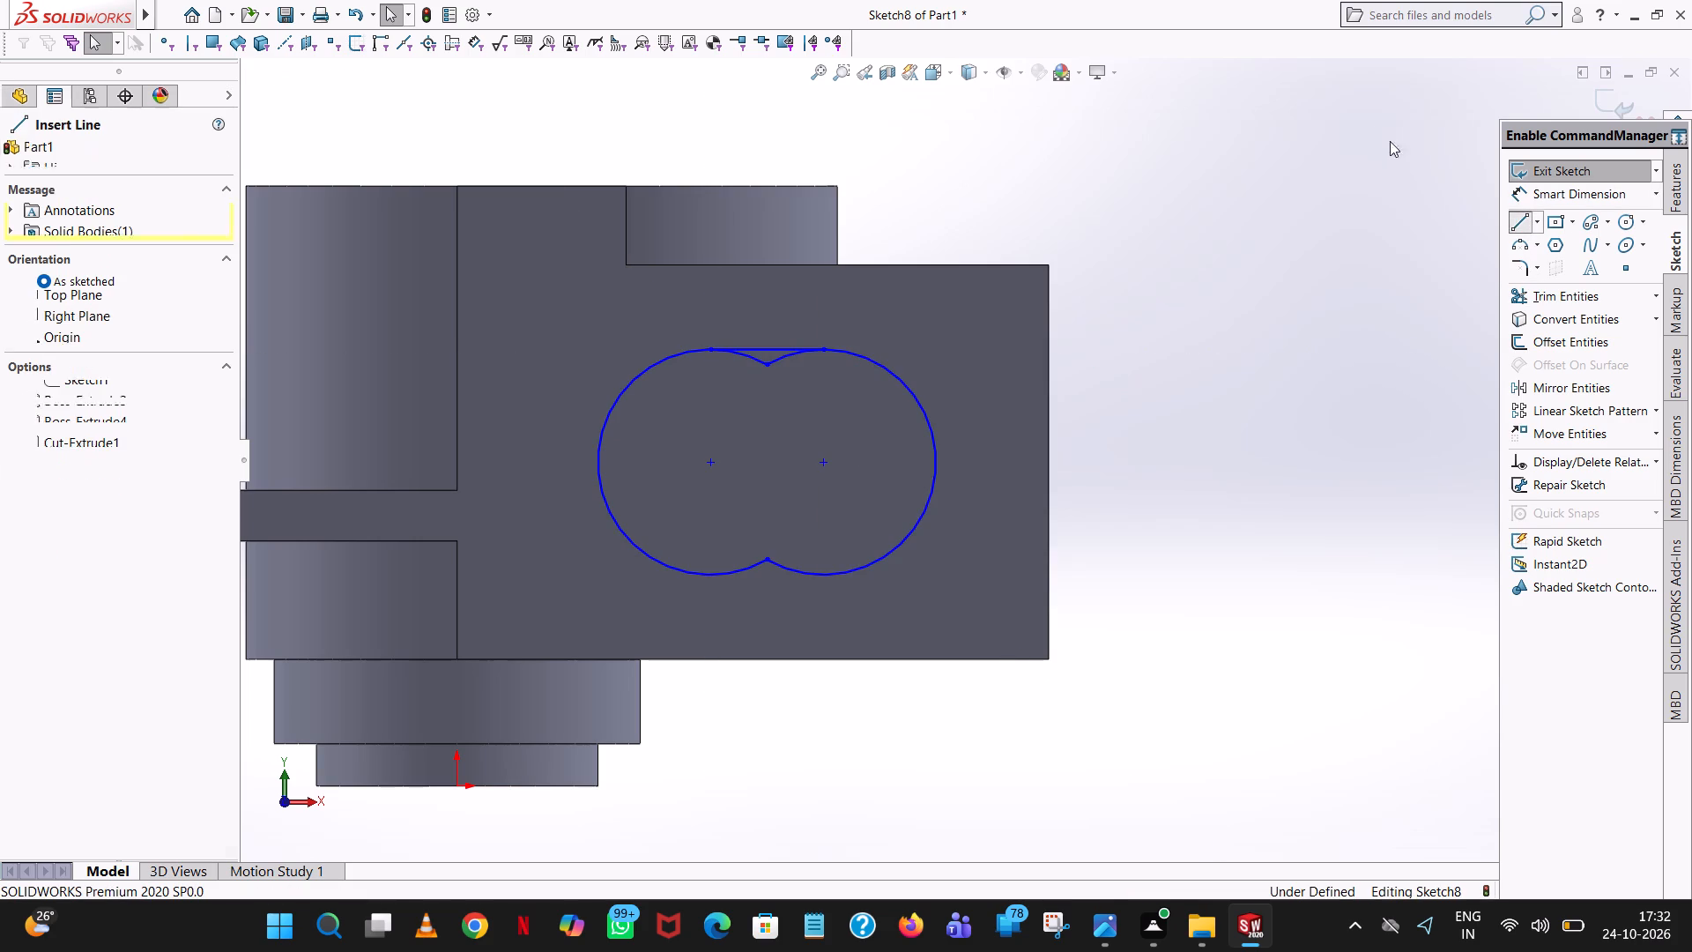
{"action": "left_click", "coordinate": [711, 573]}
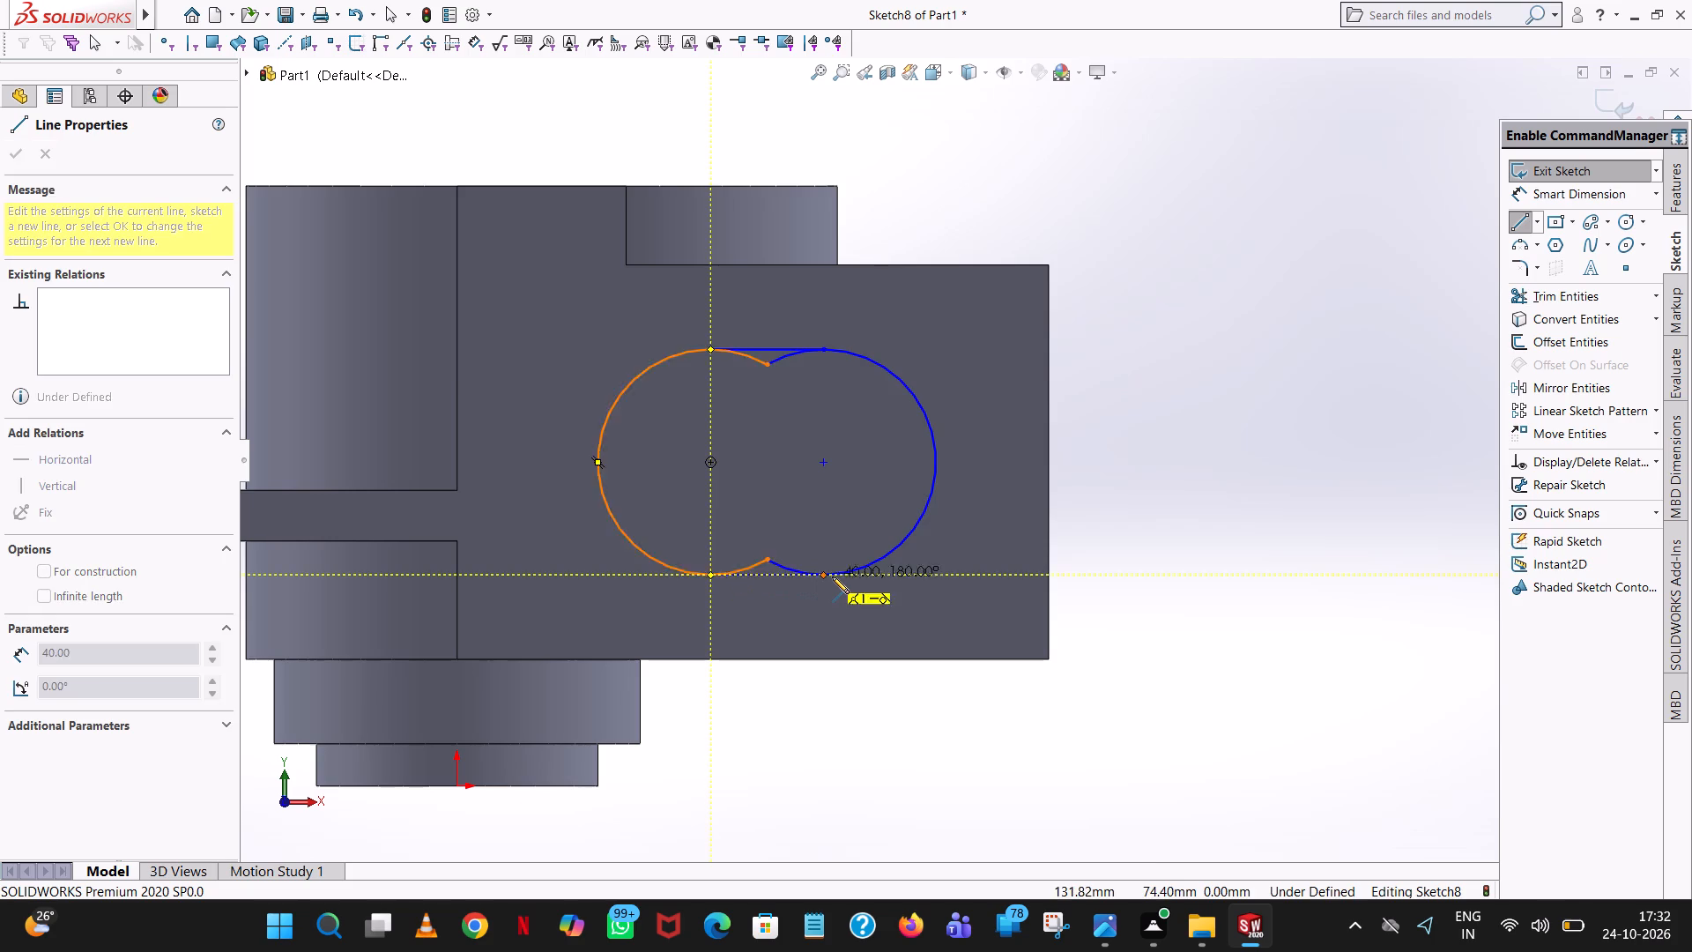
{"action": "left_click", "coordinate": [822, 576]}
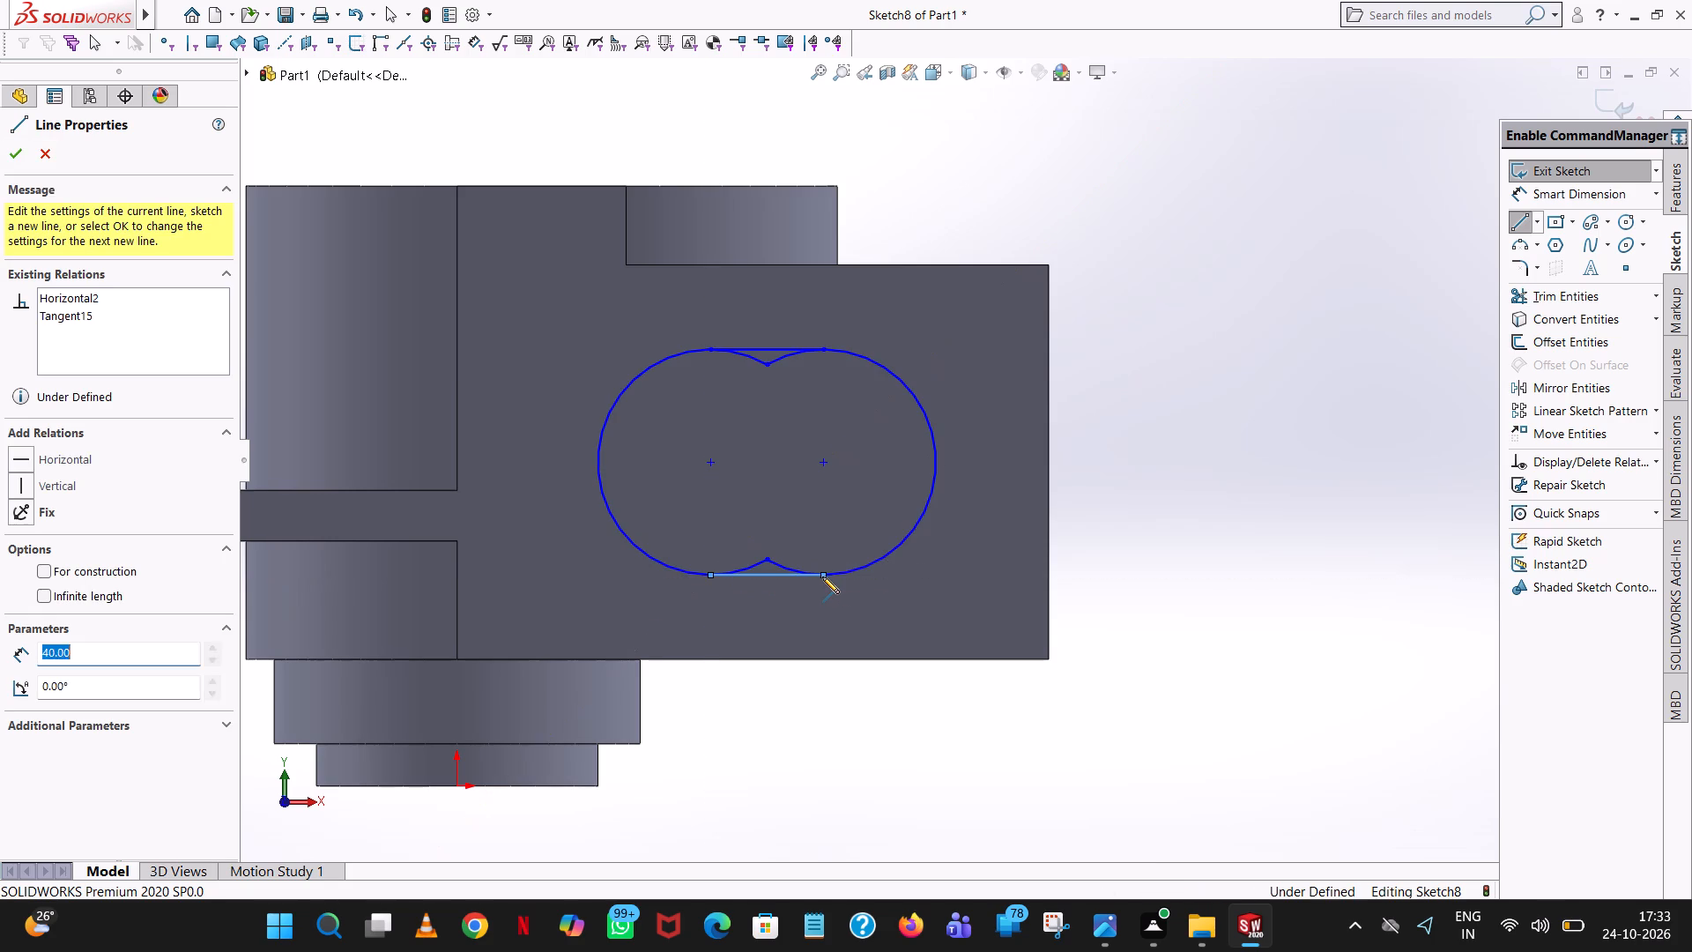
{"action": "right_click", "coordinate": [822, 576]}
{"action": "left_click", "coordinate": [881, 587]}
Trim the leftover arc pieces between the two horizontal lines, leaving a clean round-ended slot outline.
{"action": "left_click", "coordinate": [1516, 282]}
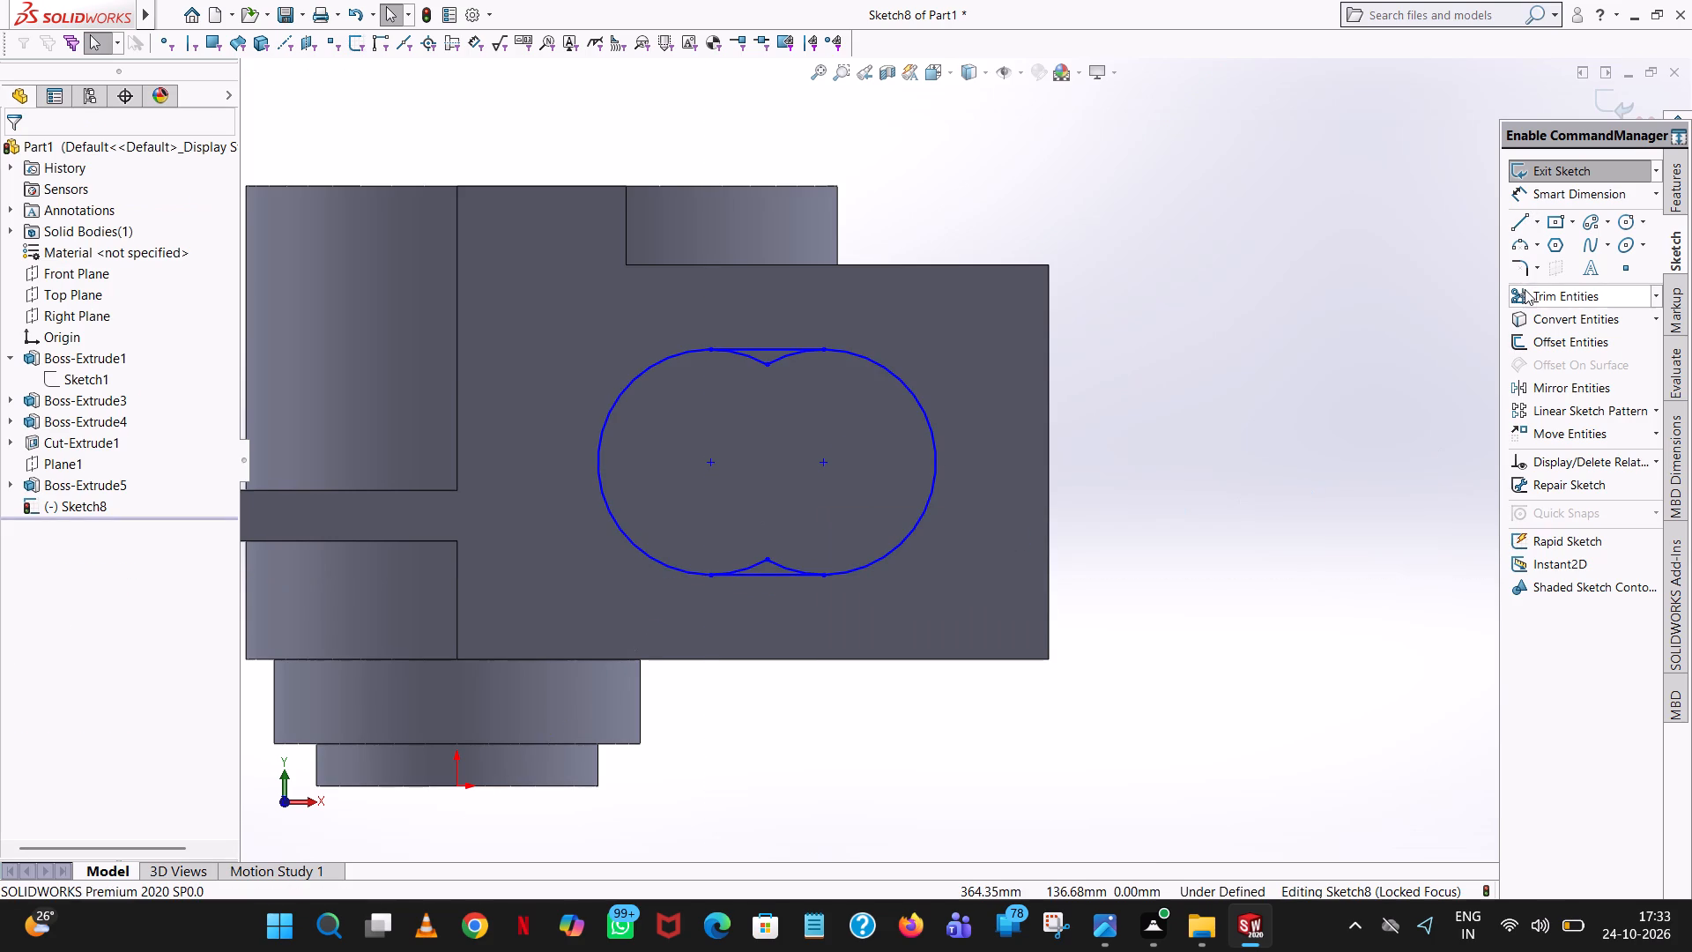
{"action": "left_click", "coordinate": [1527, 292]}
{"action": "left_click", "coordinate": [783, 564]}
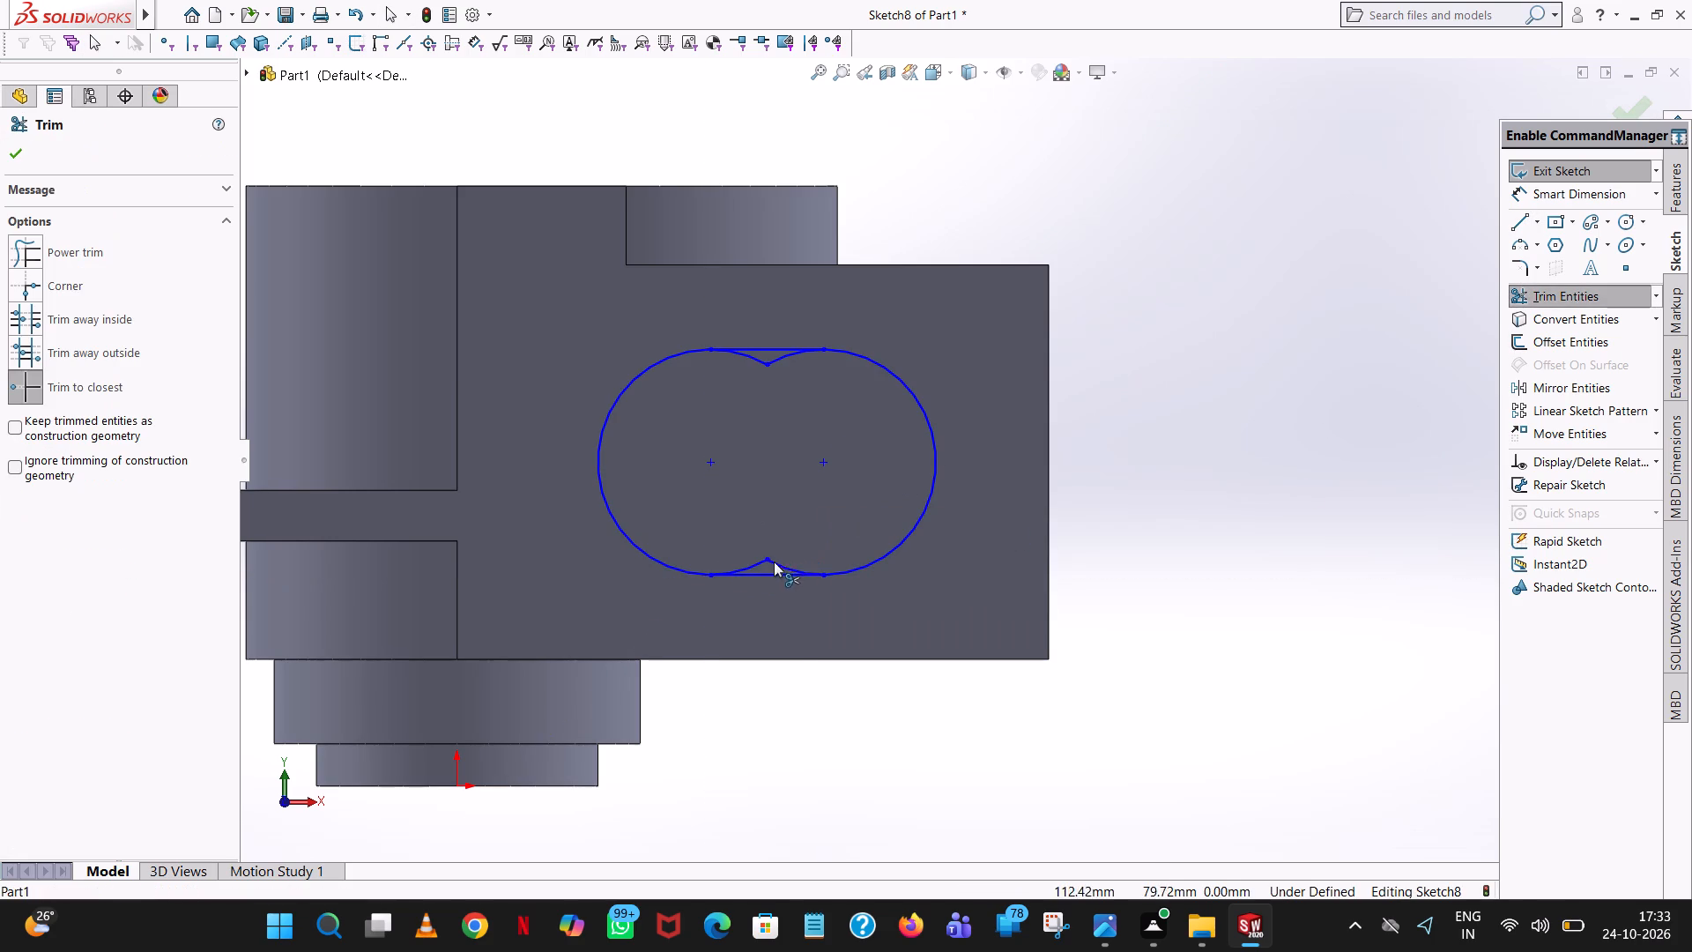
{"action": "left_click", "coordinate": [766, 559]}
{"action": "left_click", "coordinate": [755, 363]}
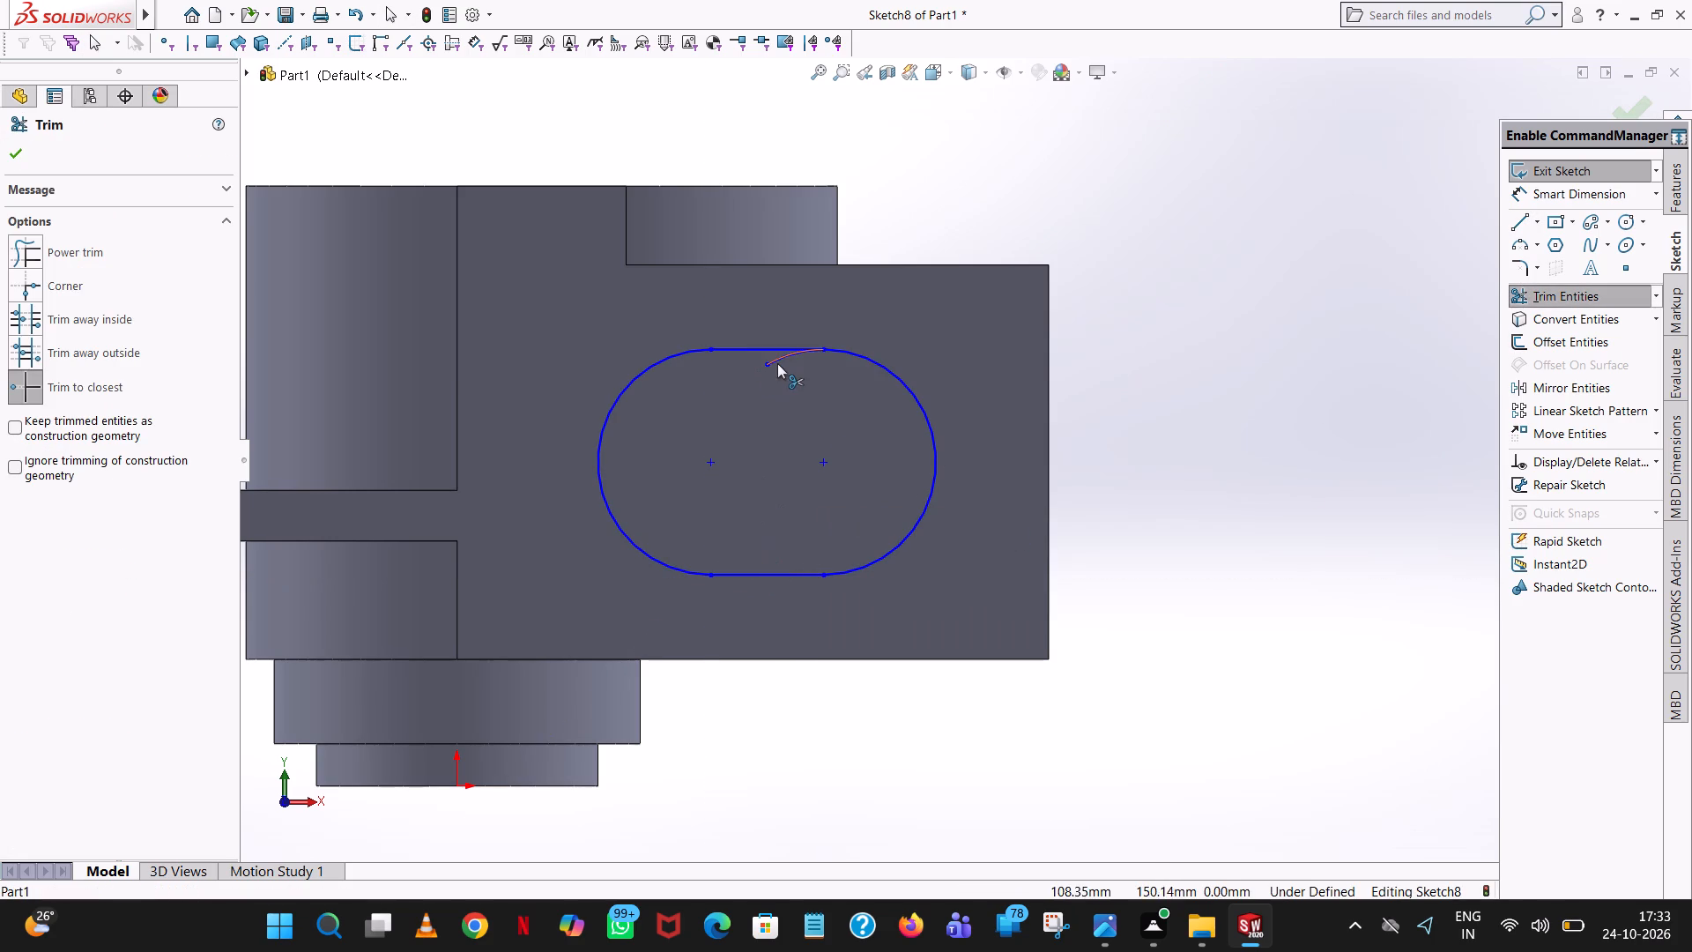
{"action": "left_click", "coordinate": [777, 363]}
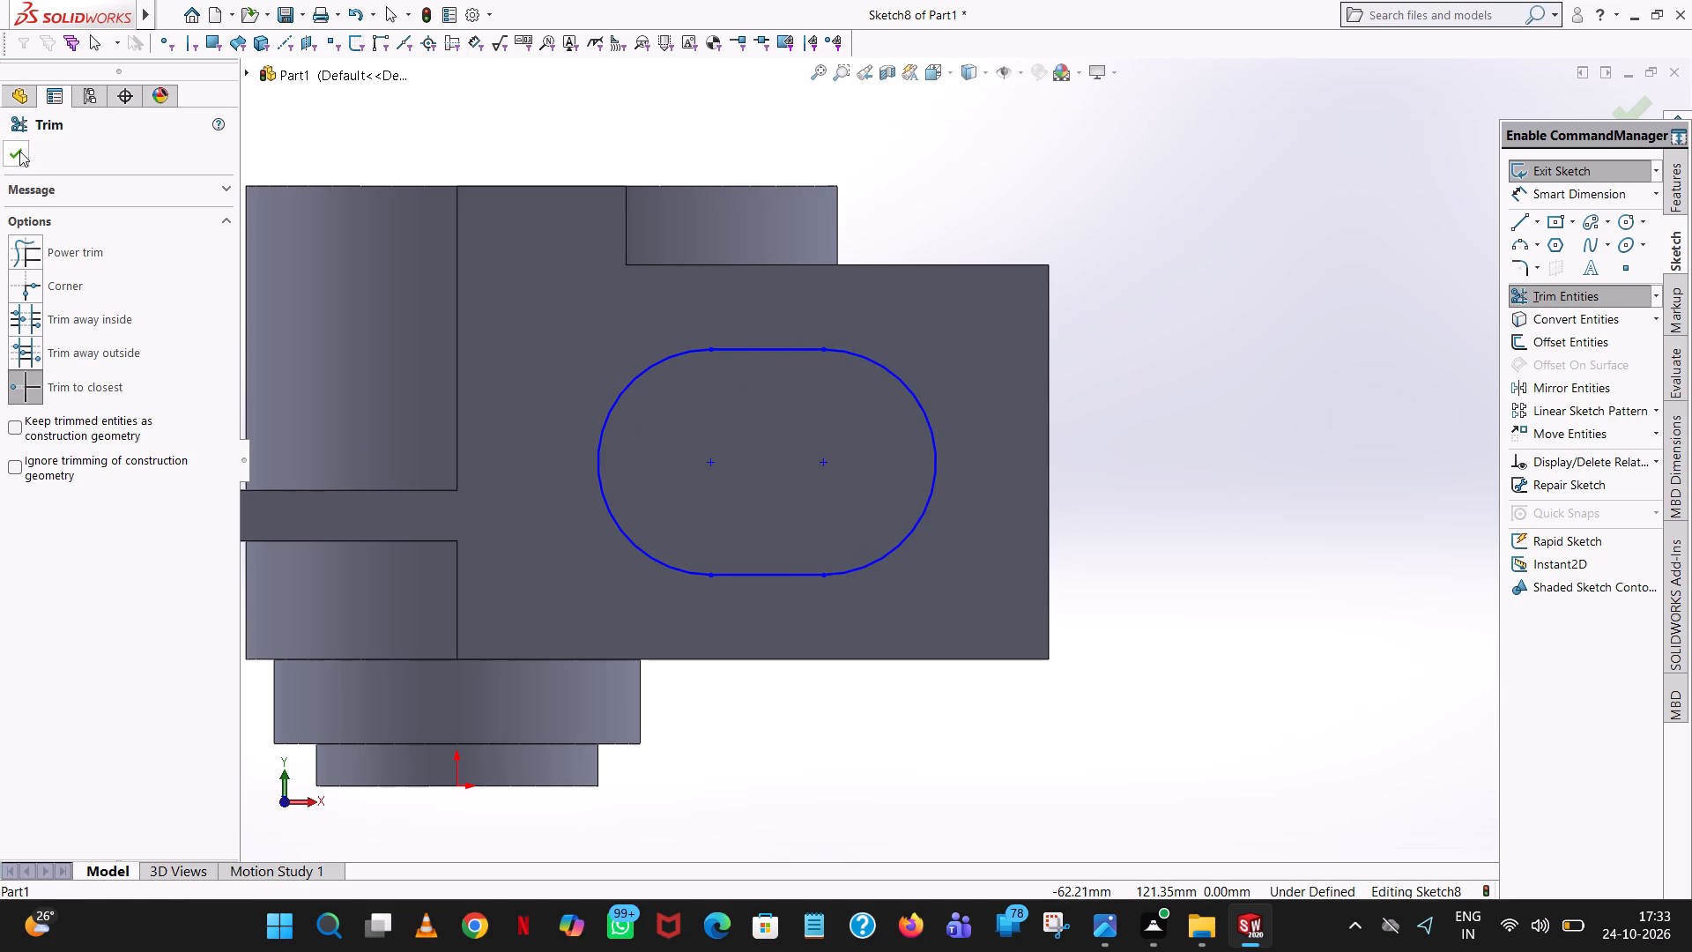
{"action": "left_click", "coordinate": [19, 151]}
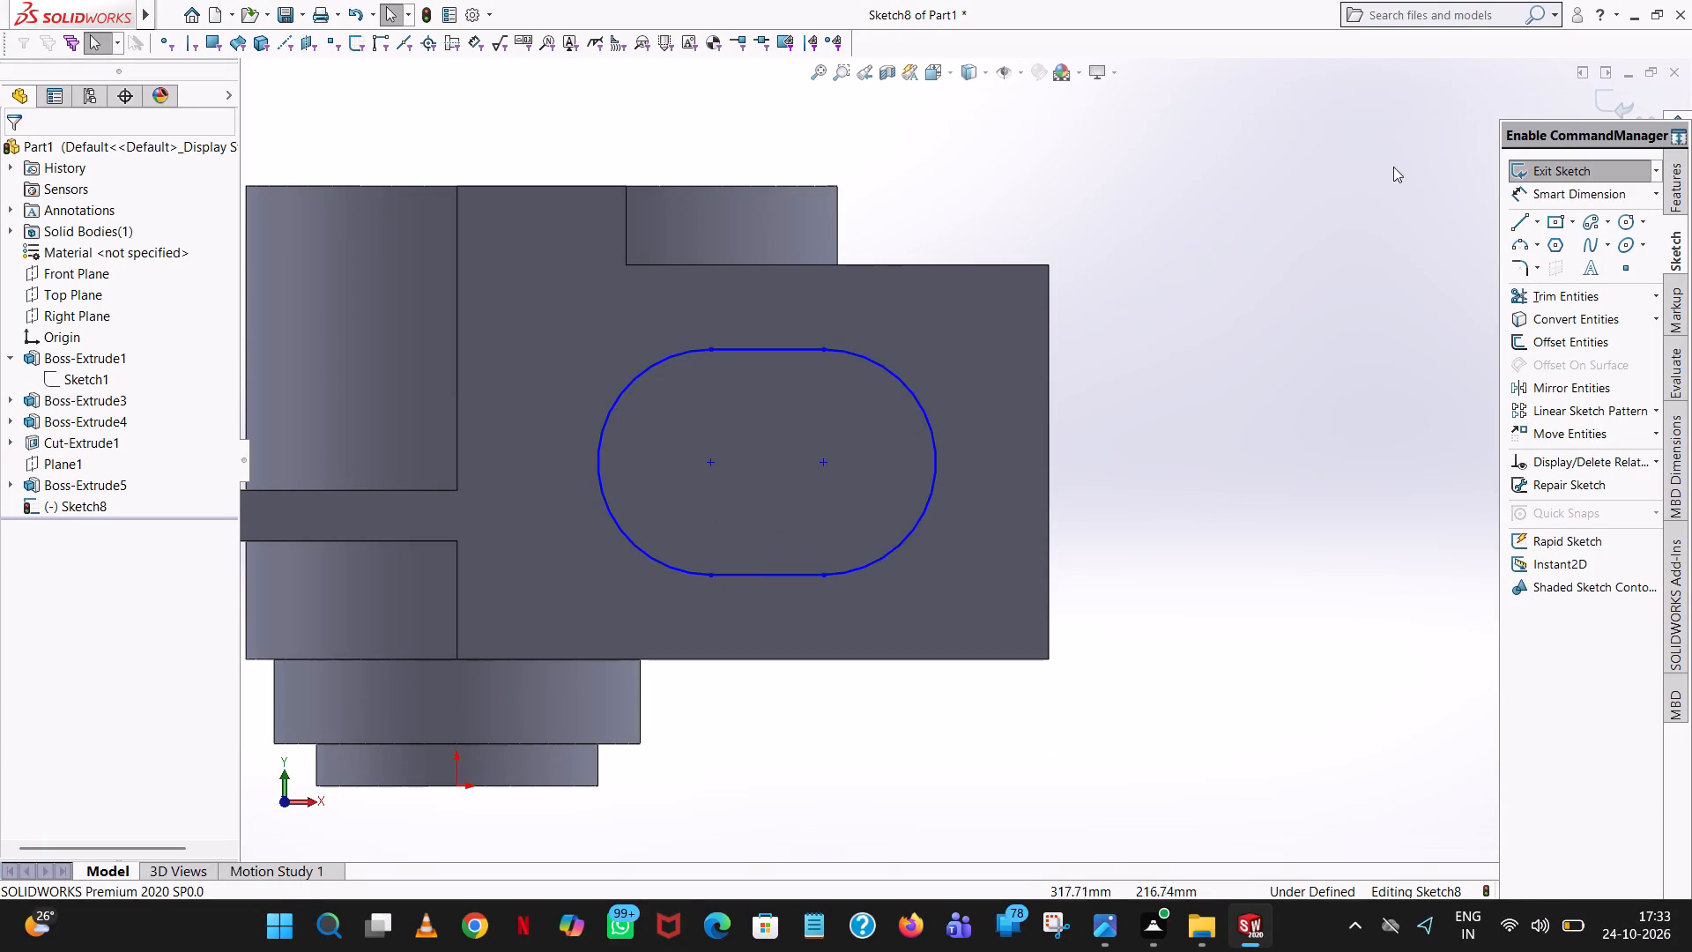
Draw a line about 75 mm long outward from the arc centre nearest the face's end edge and set its angle to 330°.
{"action": "left_click", "coordinate": [1516, 218]}
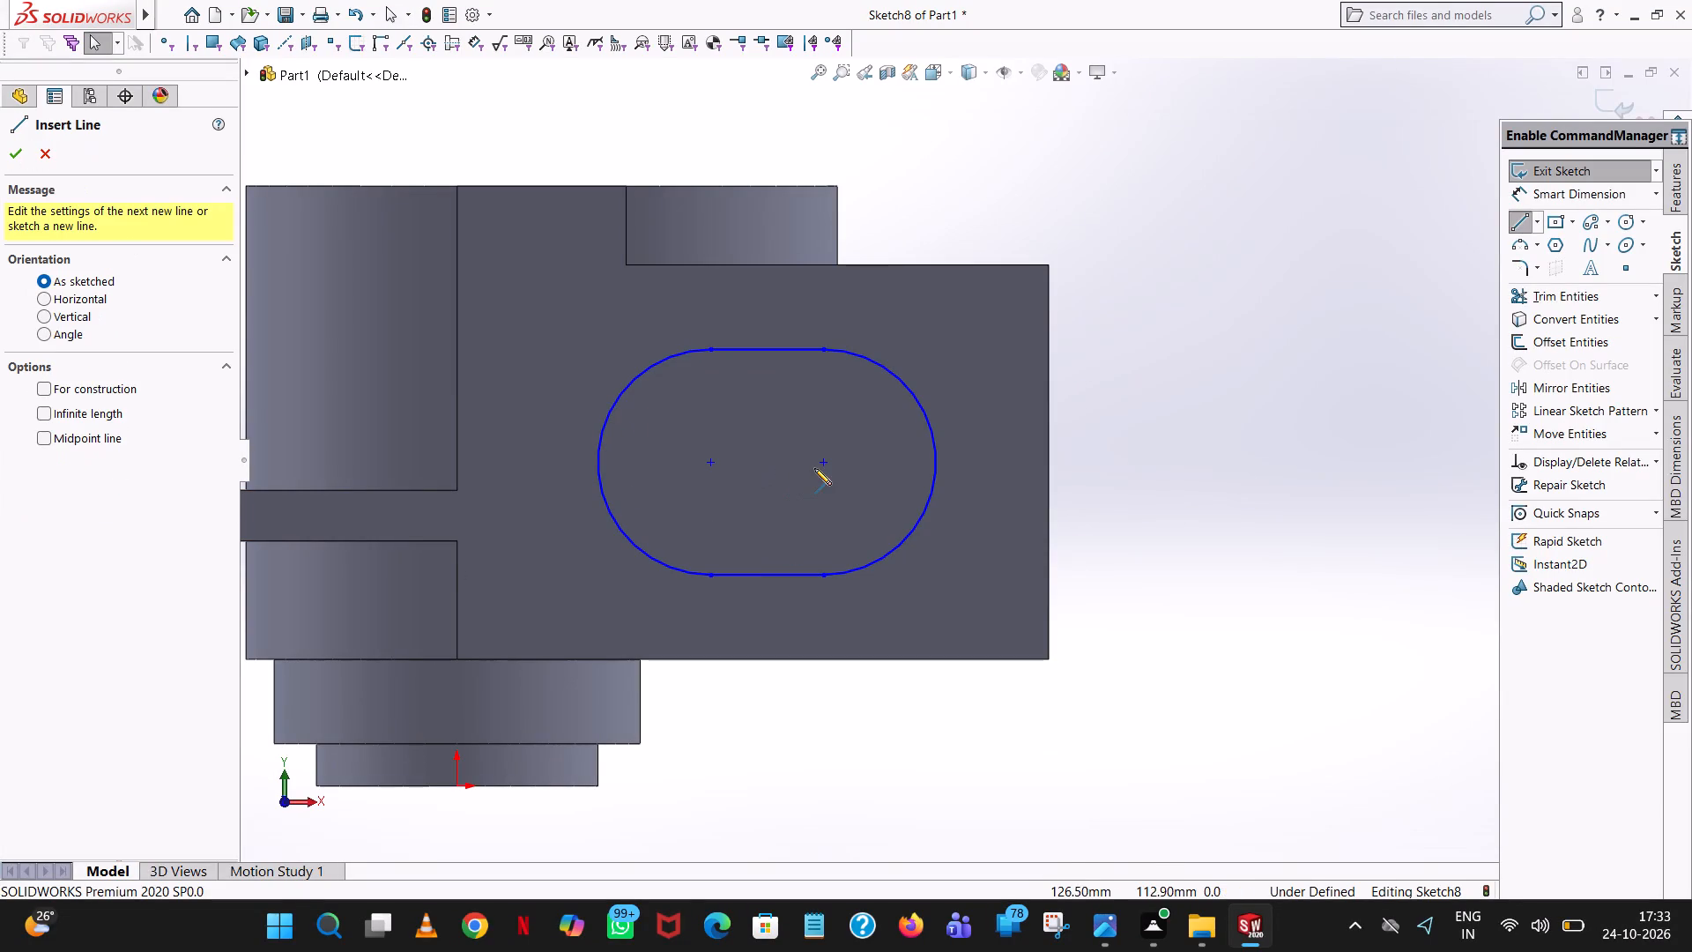
{"action": "left_click", "coordinate": [822, 463]}
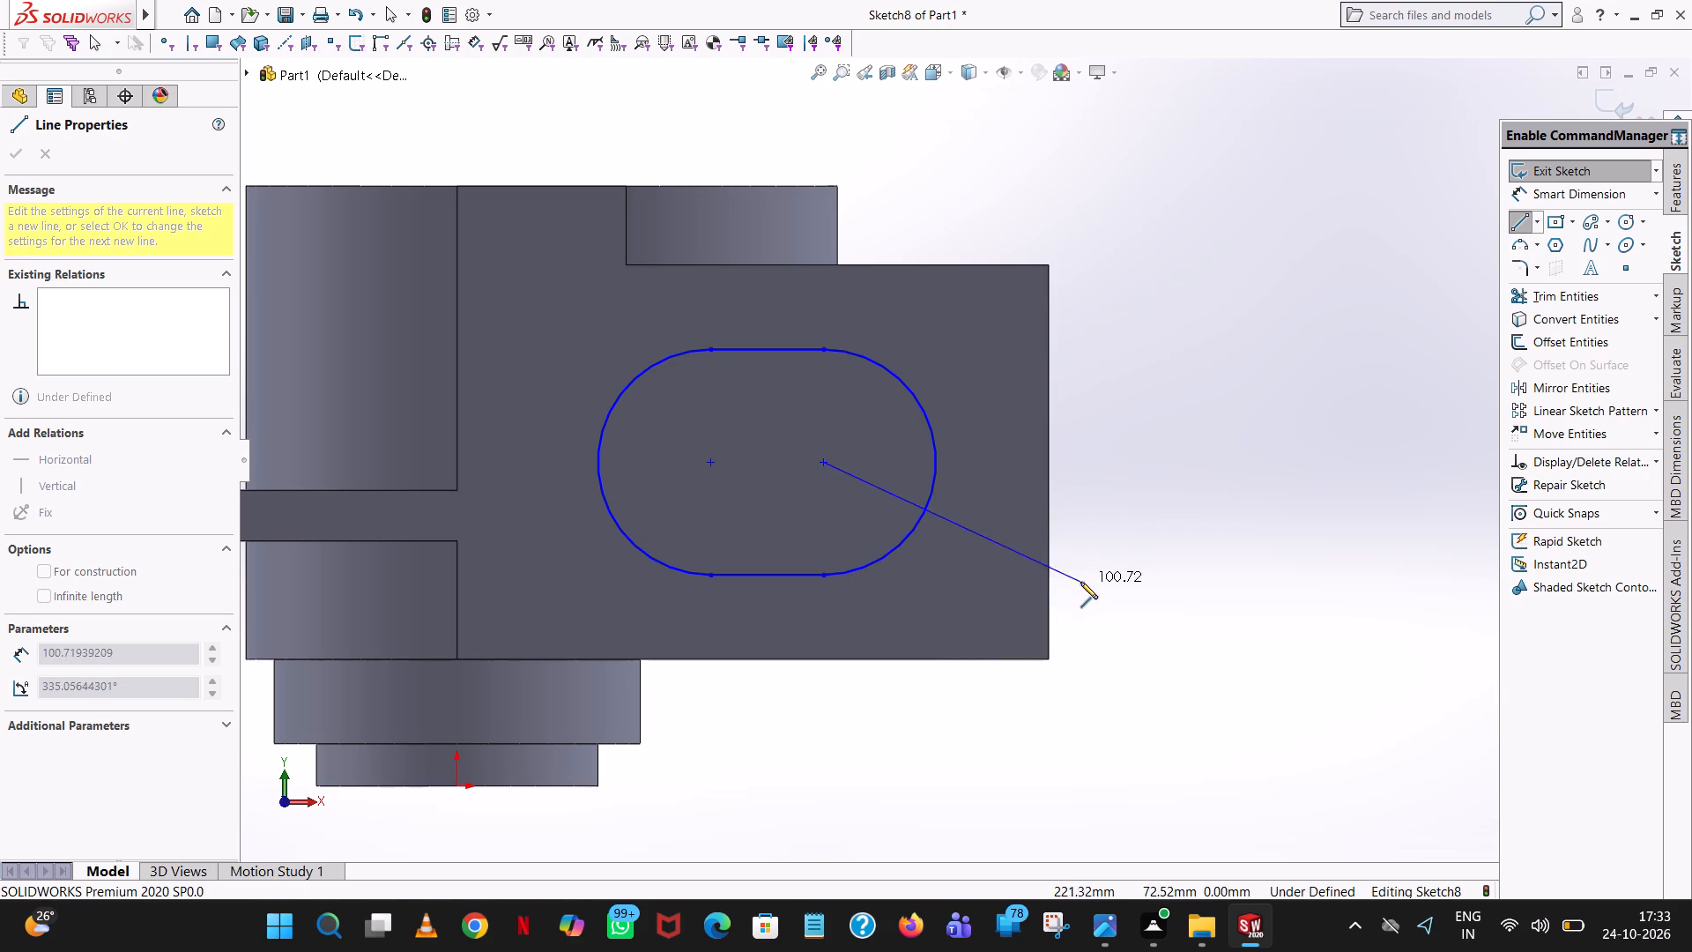
{"action": "left_click", "coordinate": [1017, 544]}
{"action": "right_click", "coordinate": [1017, 544]}
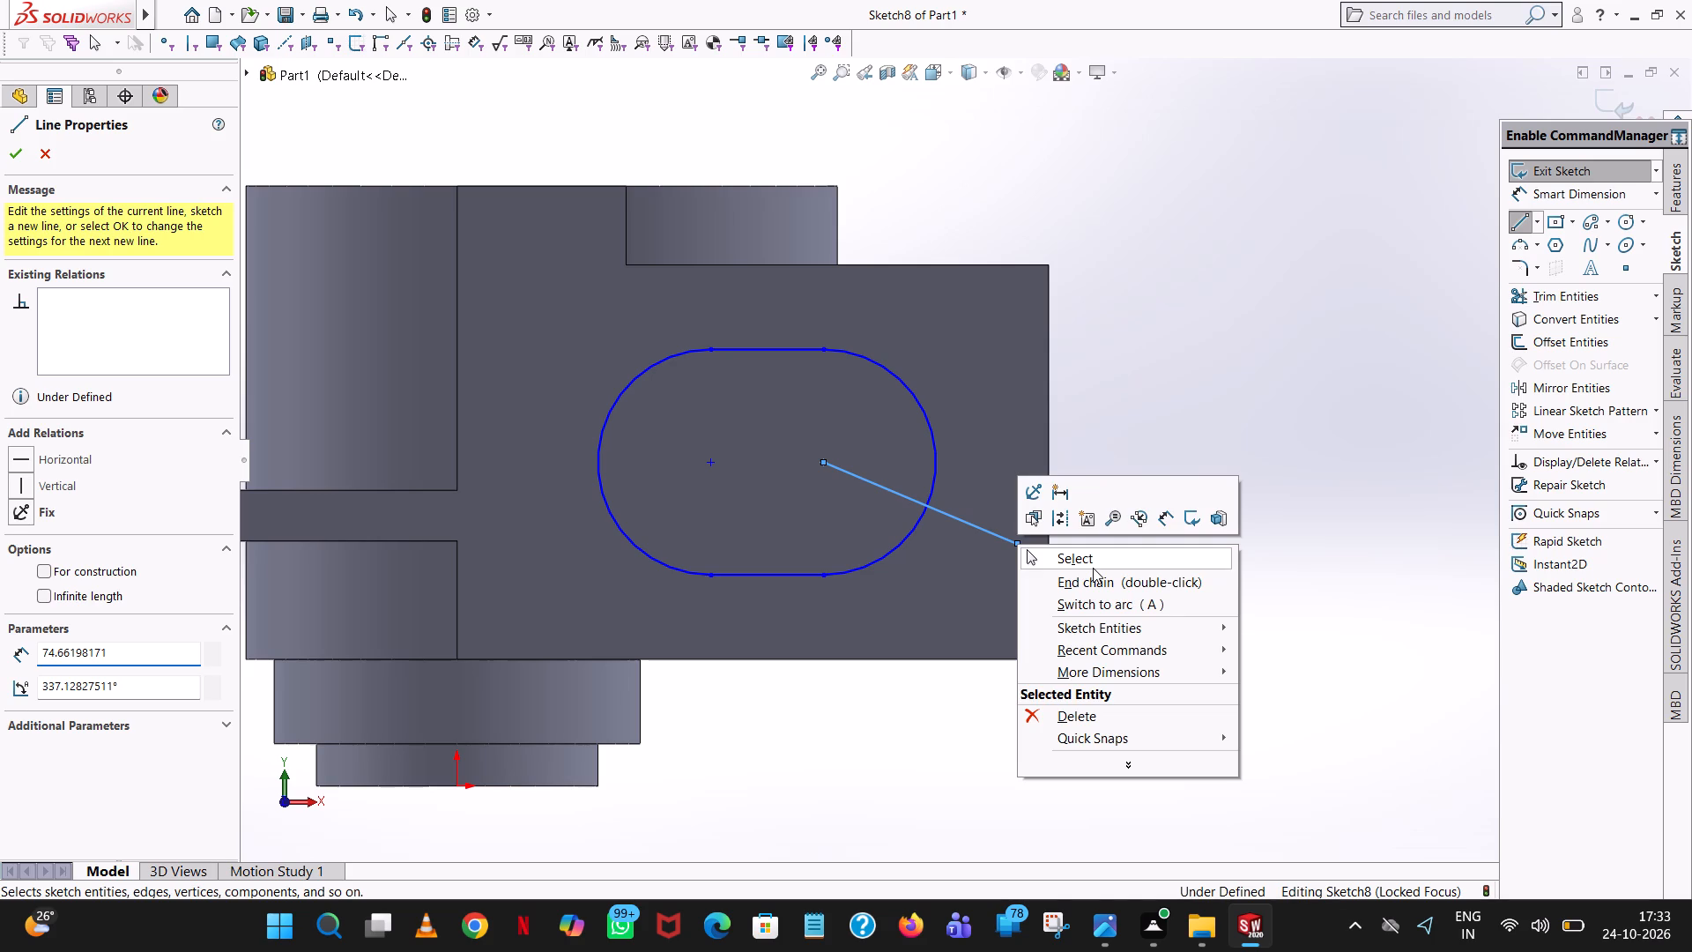
{"action": "left_click", "coordinate": [1093, 568]}
{"action": "left_click", "coordinate": [976, 527]}
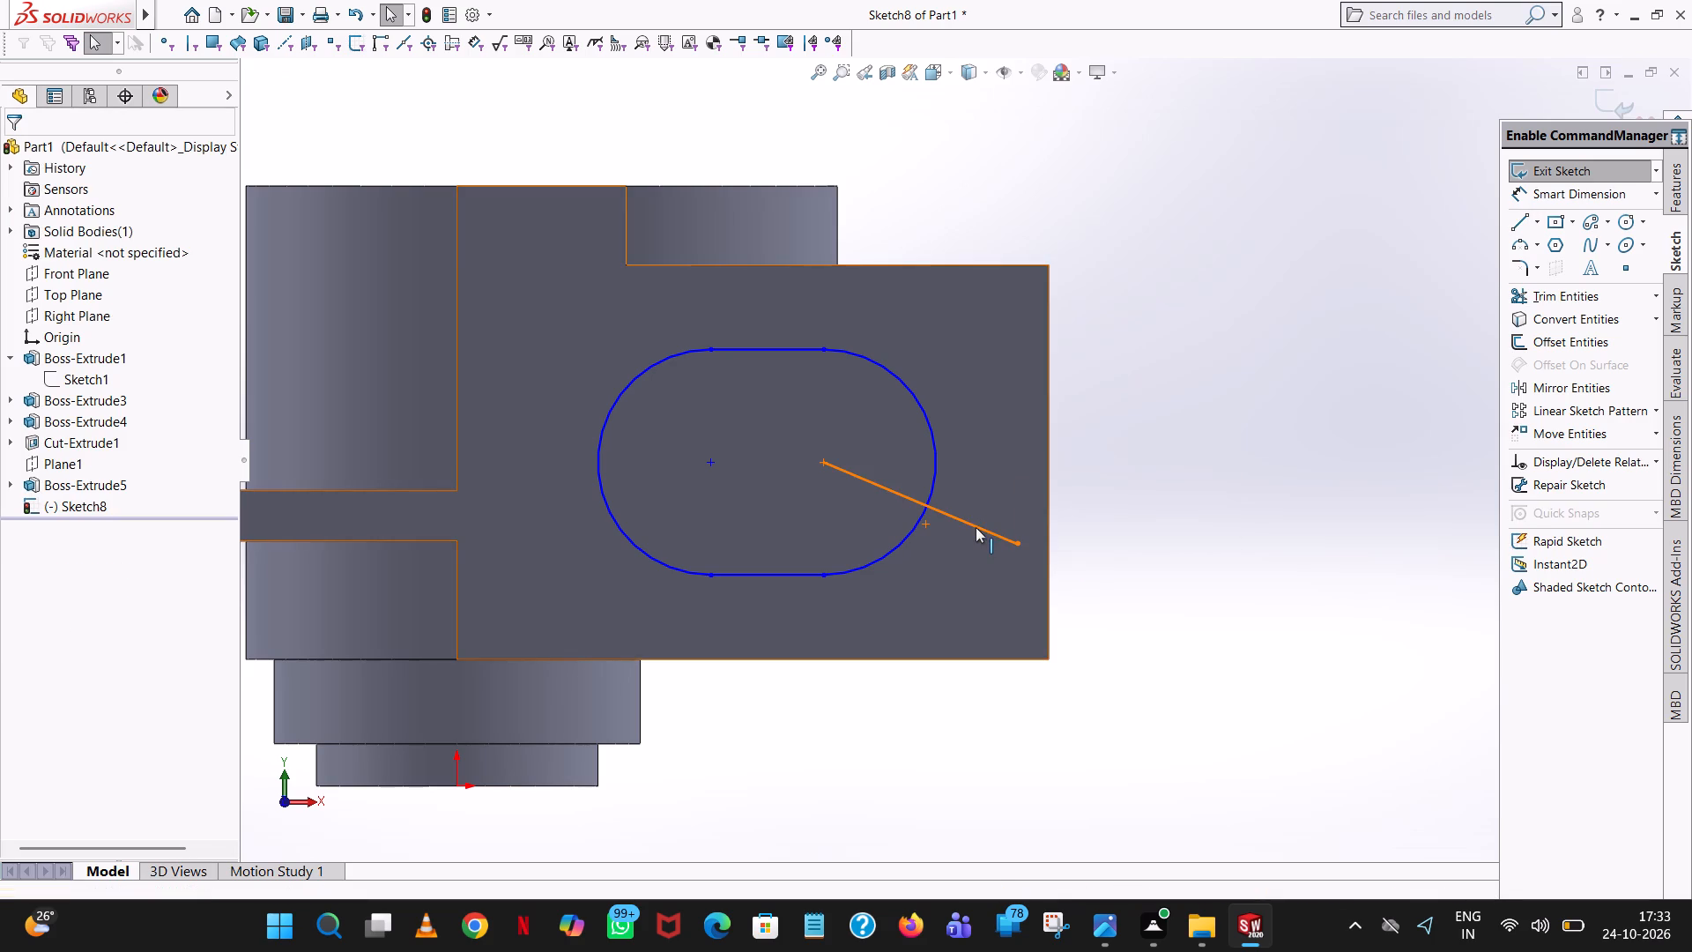
{"action": "double_click", "coordinate": [149, 606]}
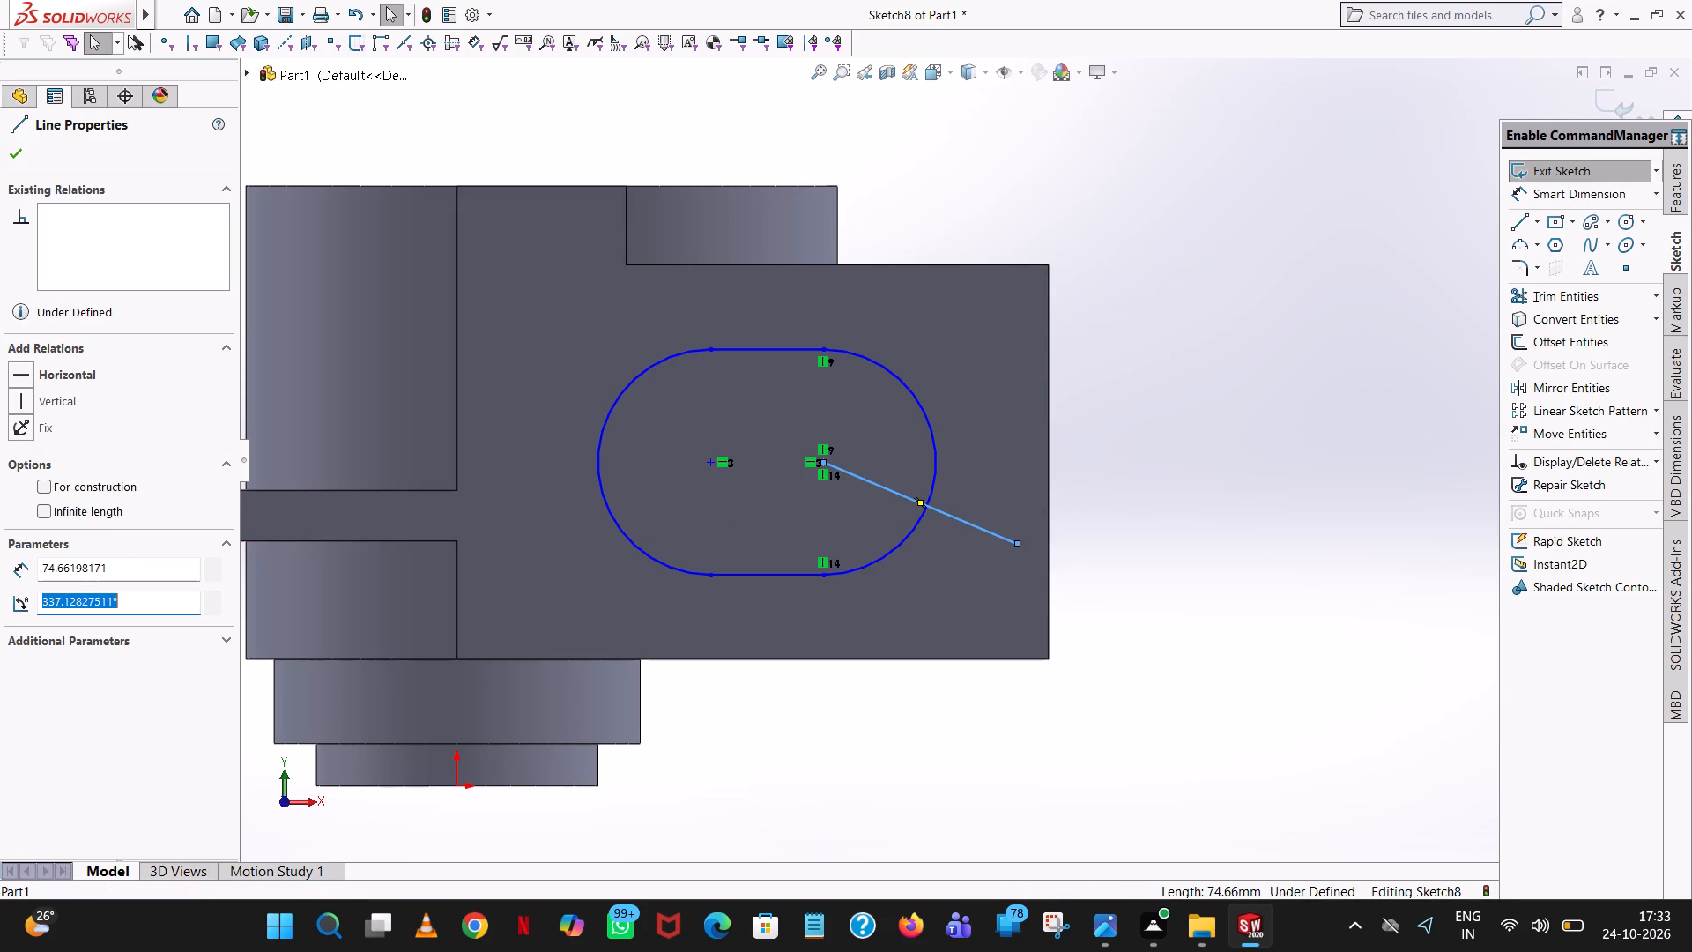
{"action": "type", "text": "270+9"}
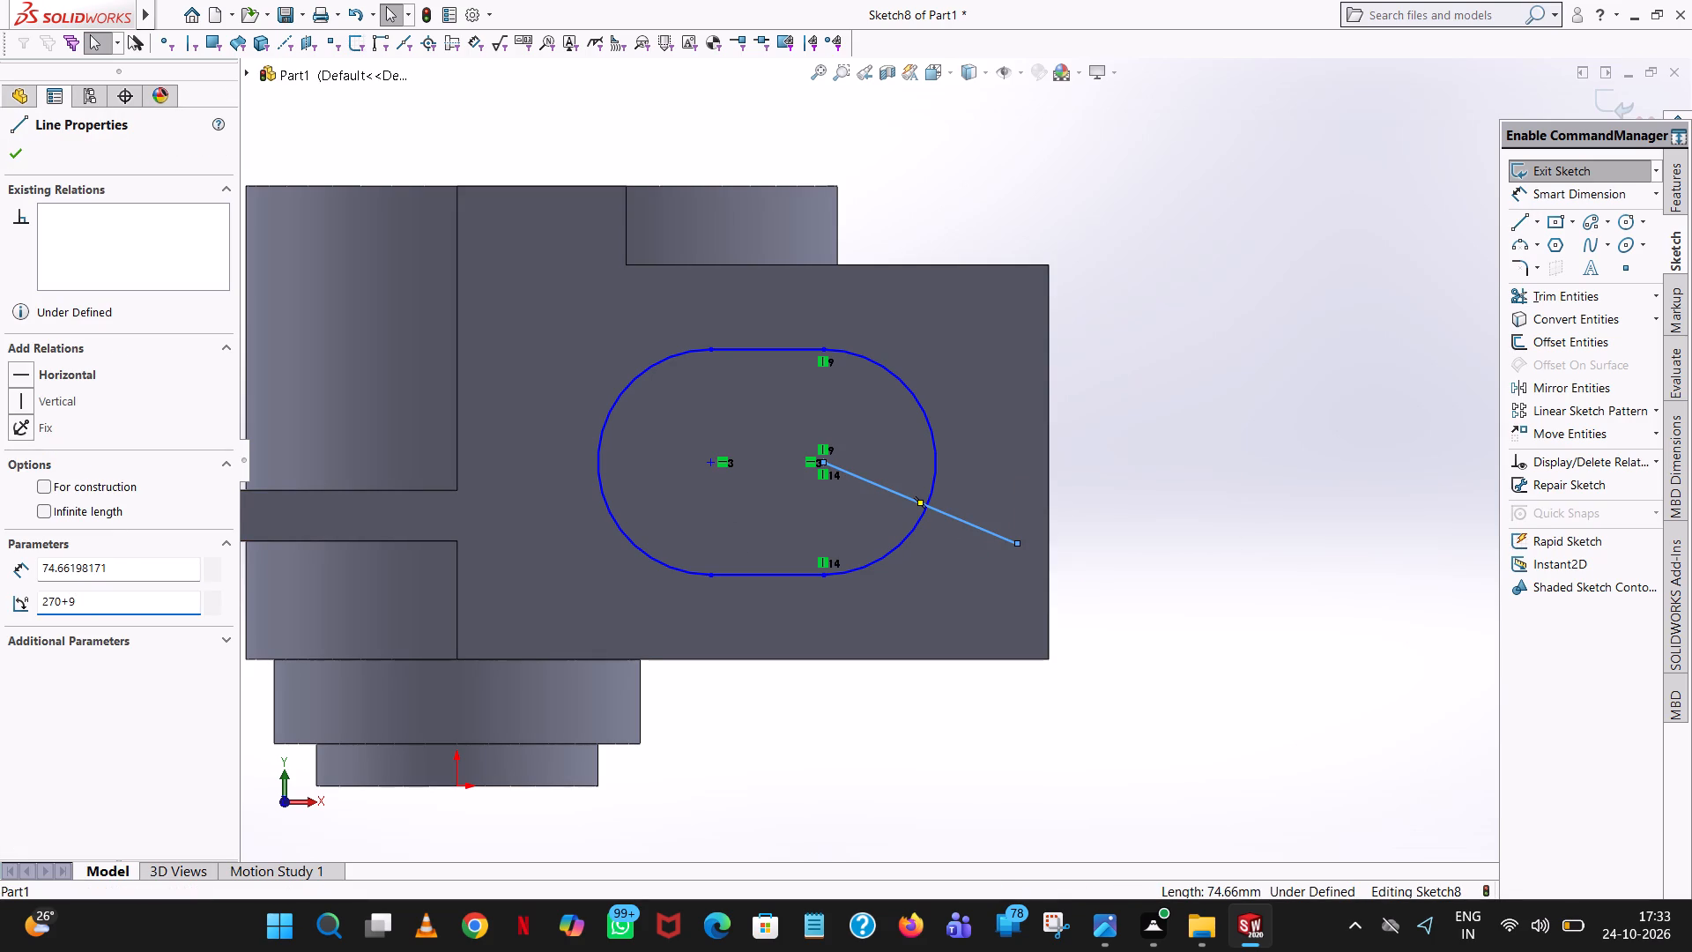
{"action": "key", "text": "BackSpace"}
{"action": "type", "text": "60"}
{"action": "key", "text": "Return"}
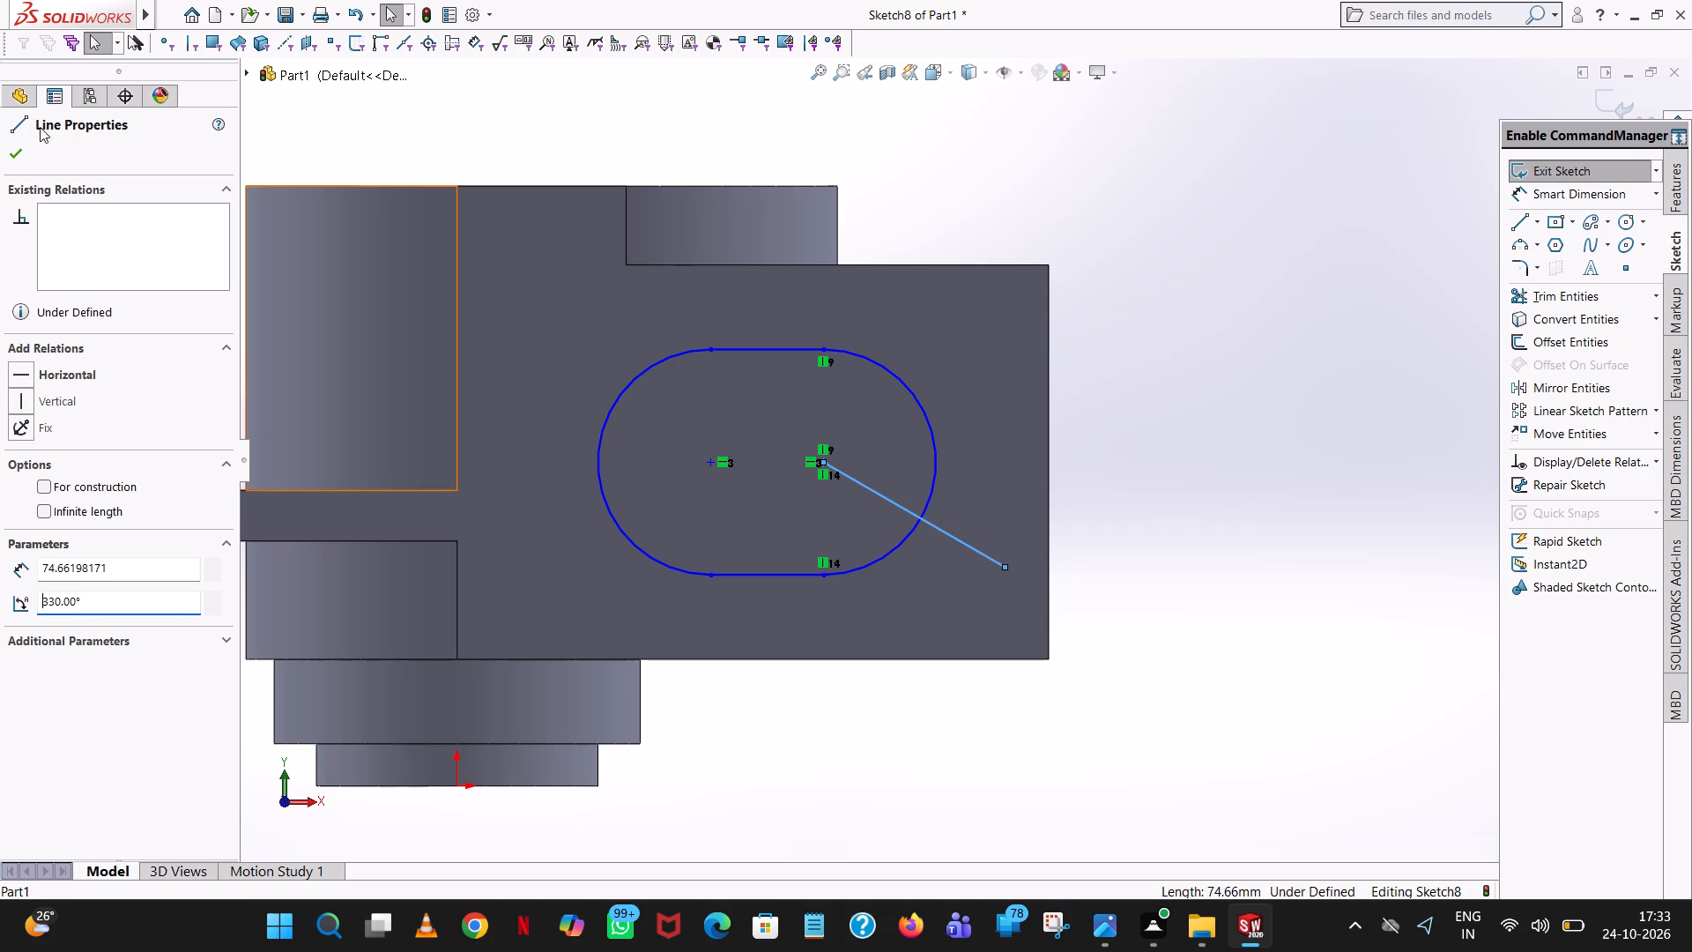
{"action": "left_click", "coordinate": [17, 147]}
{"action": "left_click", "coordinate": [1219, 237]}
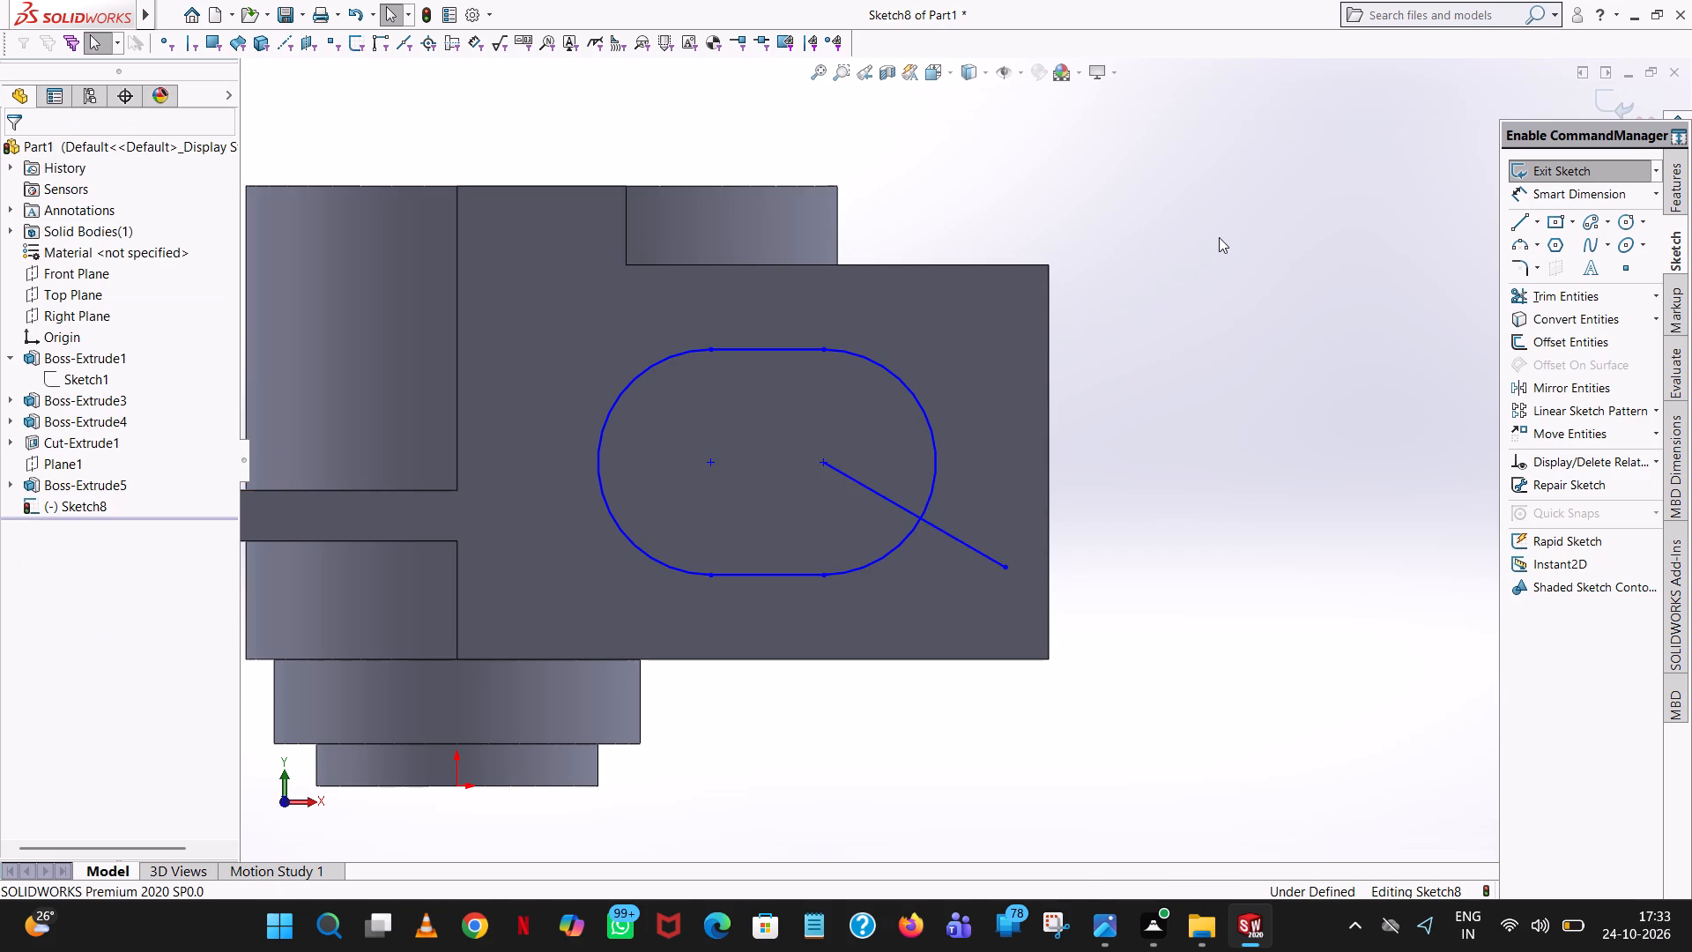
Draw a line about 102 mm long from the 330° line's inner end, perpendicular to it and running upward past the block's top edge.
{"action": "left_click", "coordinate": [1516, 217]}
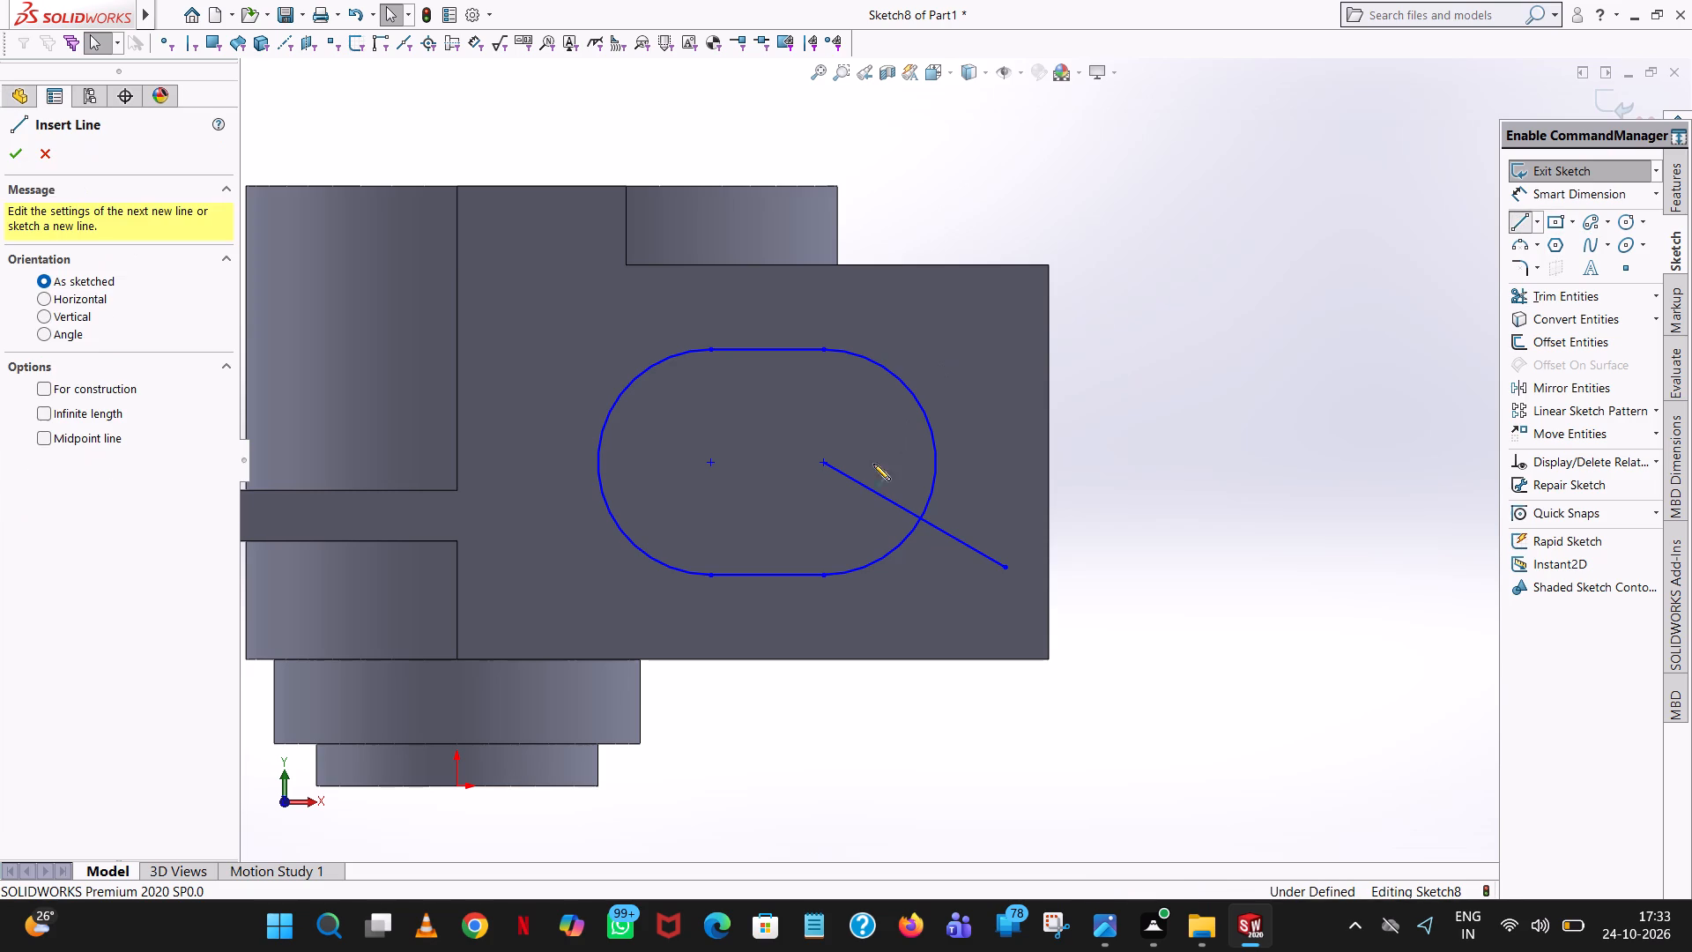
{"action": "left_click", "coordinate": [825, 468]}
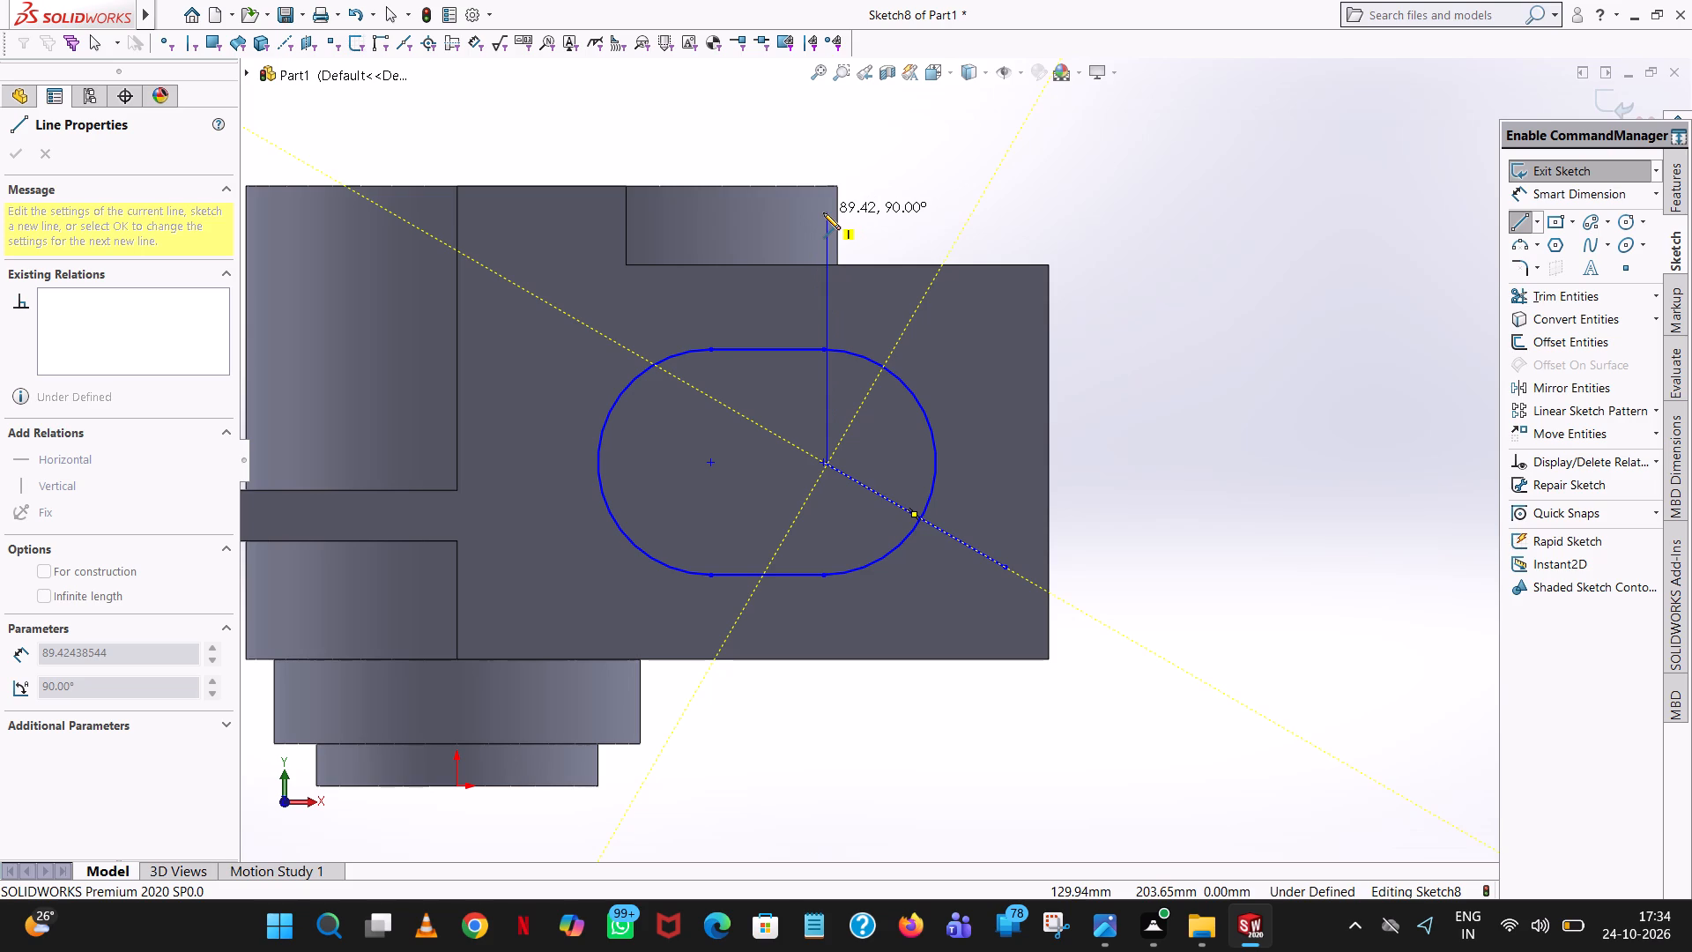
{"action": "left_click", "coordinate": [972, 218]}
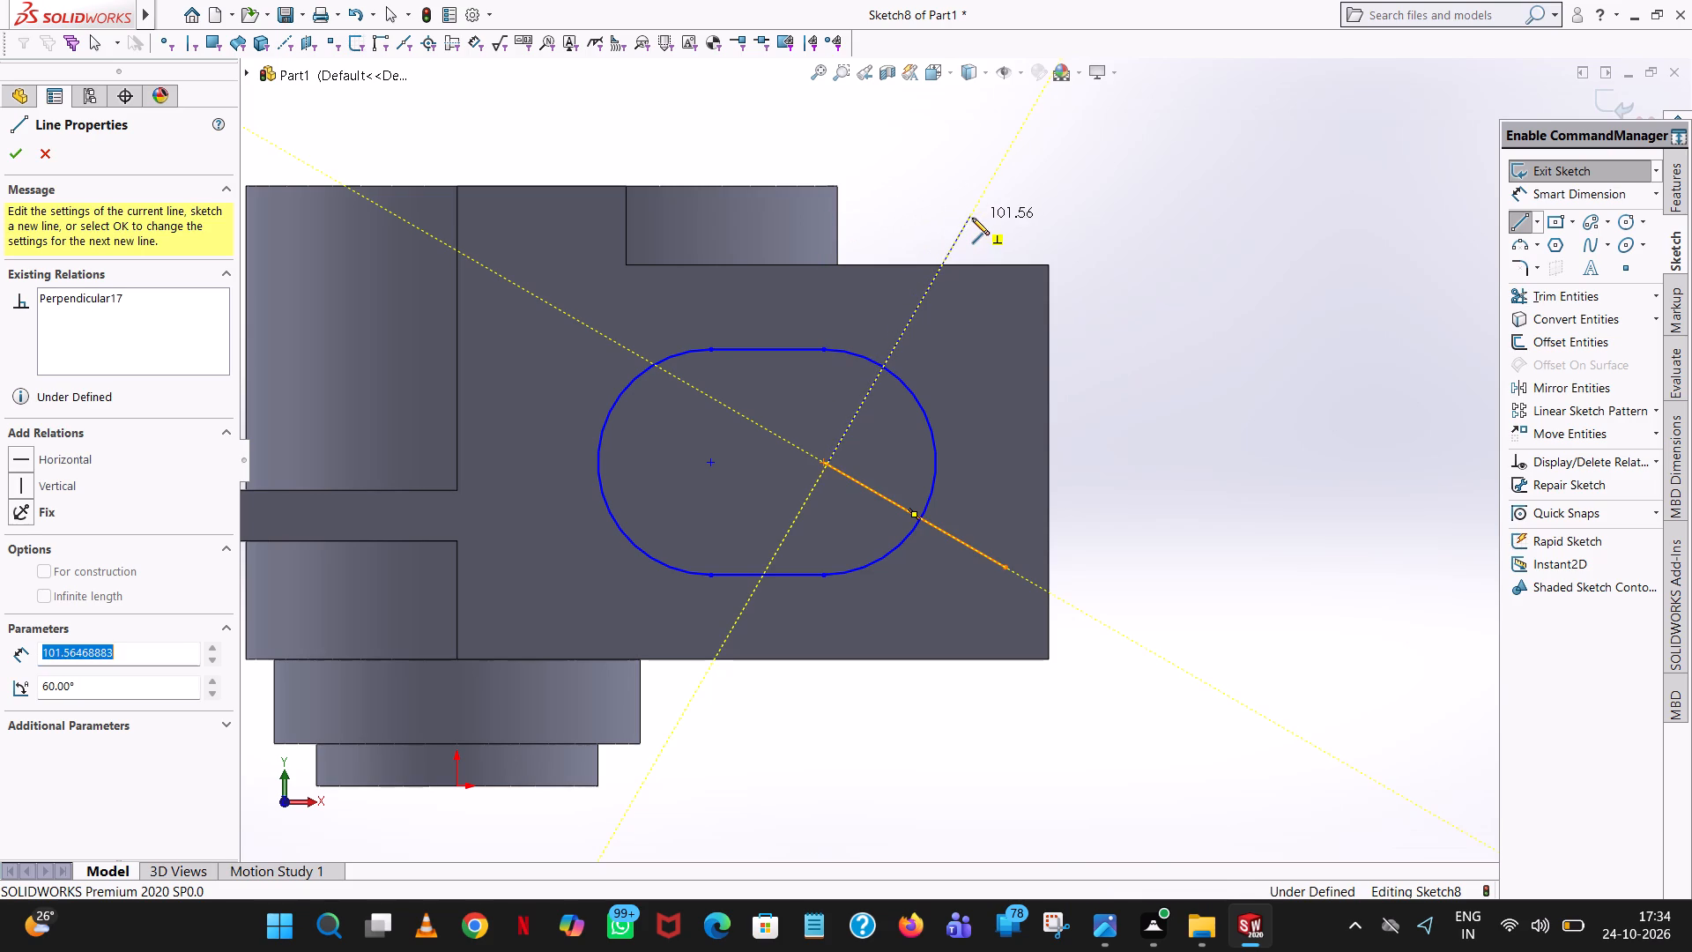
{"action": "right_click", "coordinate": [972, 218]}
{"action": "left_click", "coordinate": [1013, 225]}
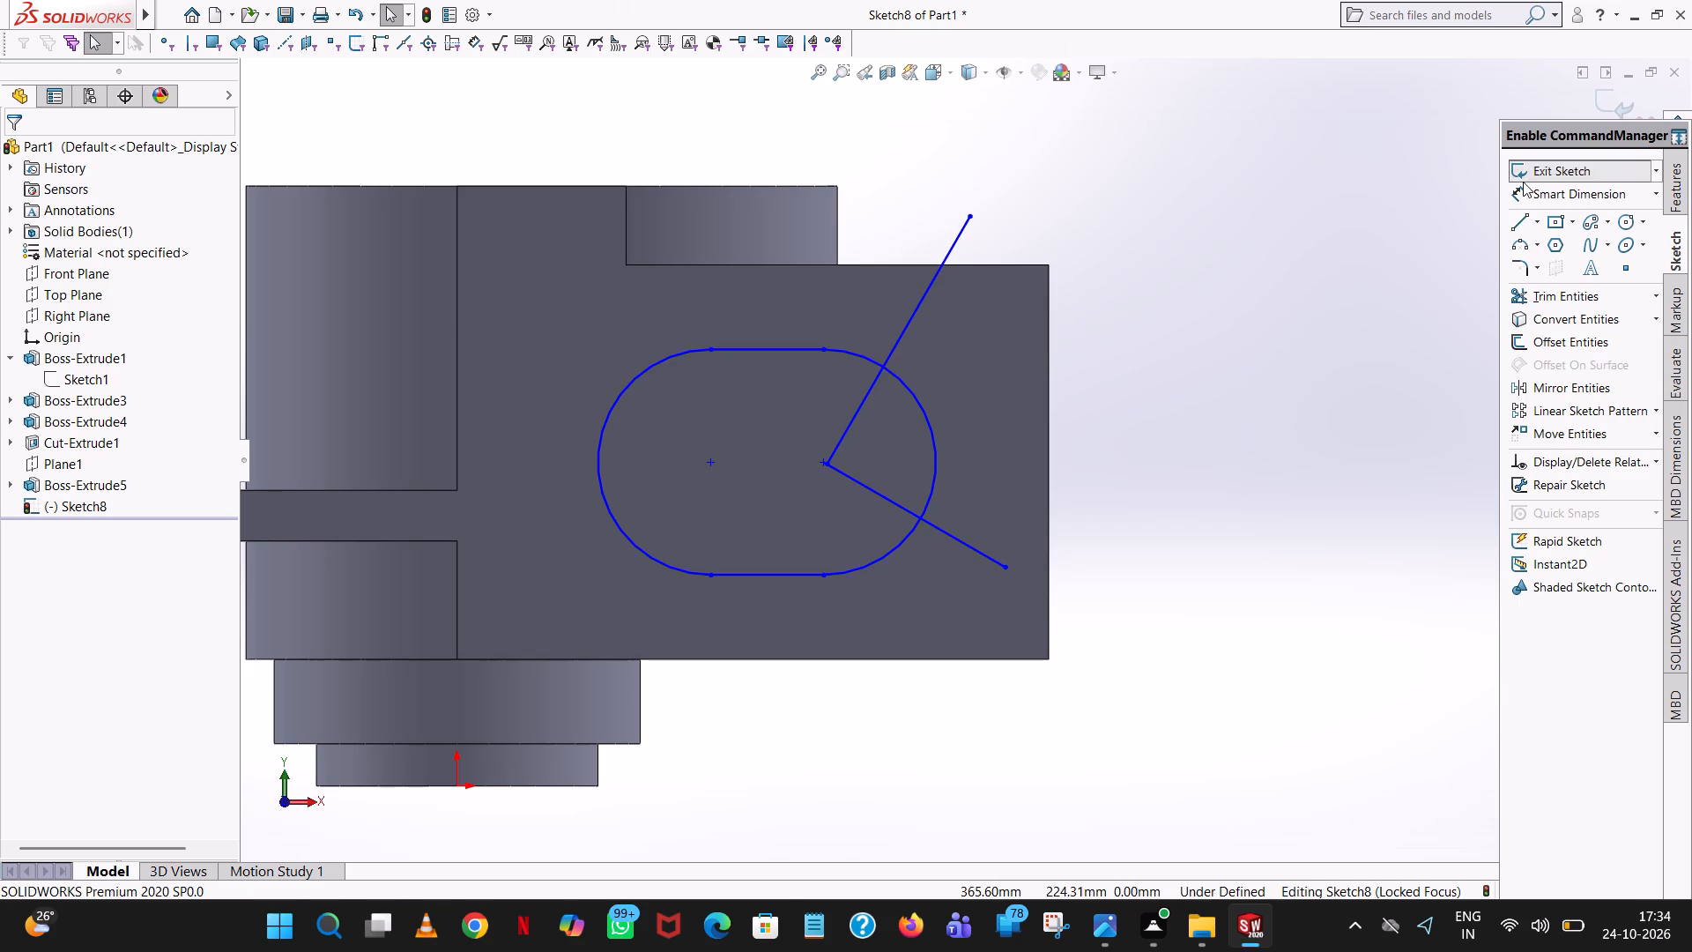
Draw a line about 107 mm long from the other arc's centre, crossing the slot's upper curve, and set its angle to 150°.
{"action": "left_click", "coordinate": [1509, 220]}
{"action": "left_click", "coordinate": [715, 465]}
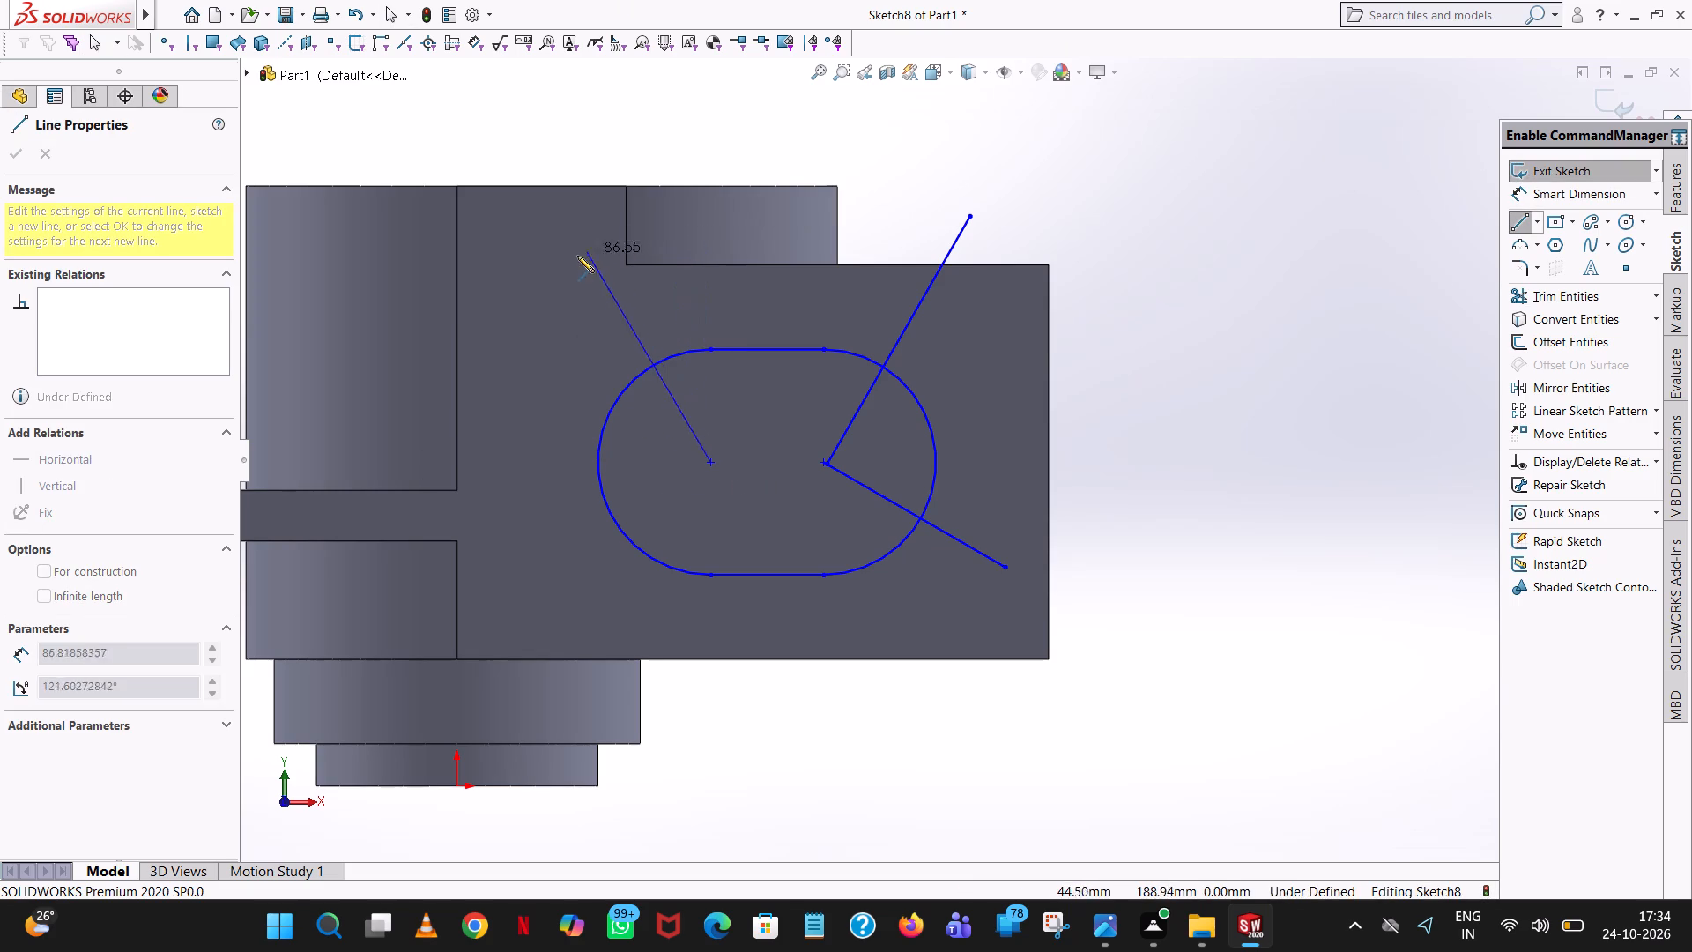
{"action": "left_click", "coordinate": [471, 279]}
{"action": "right_click", "coordinate": [471, 279]}
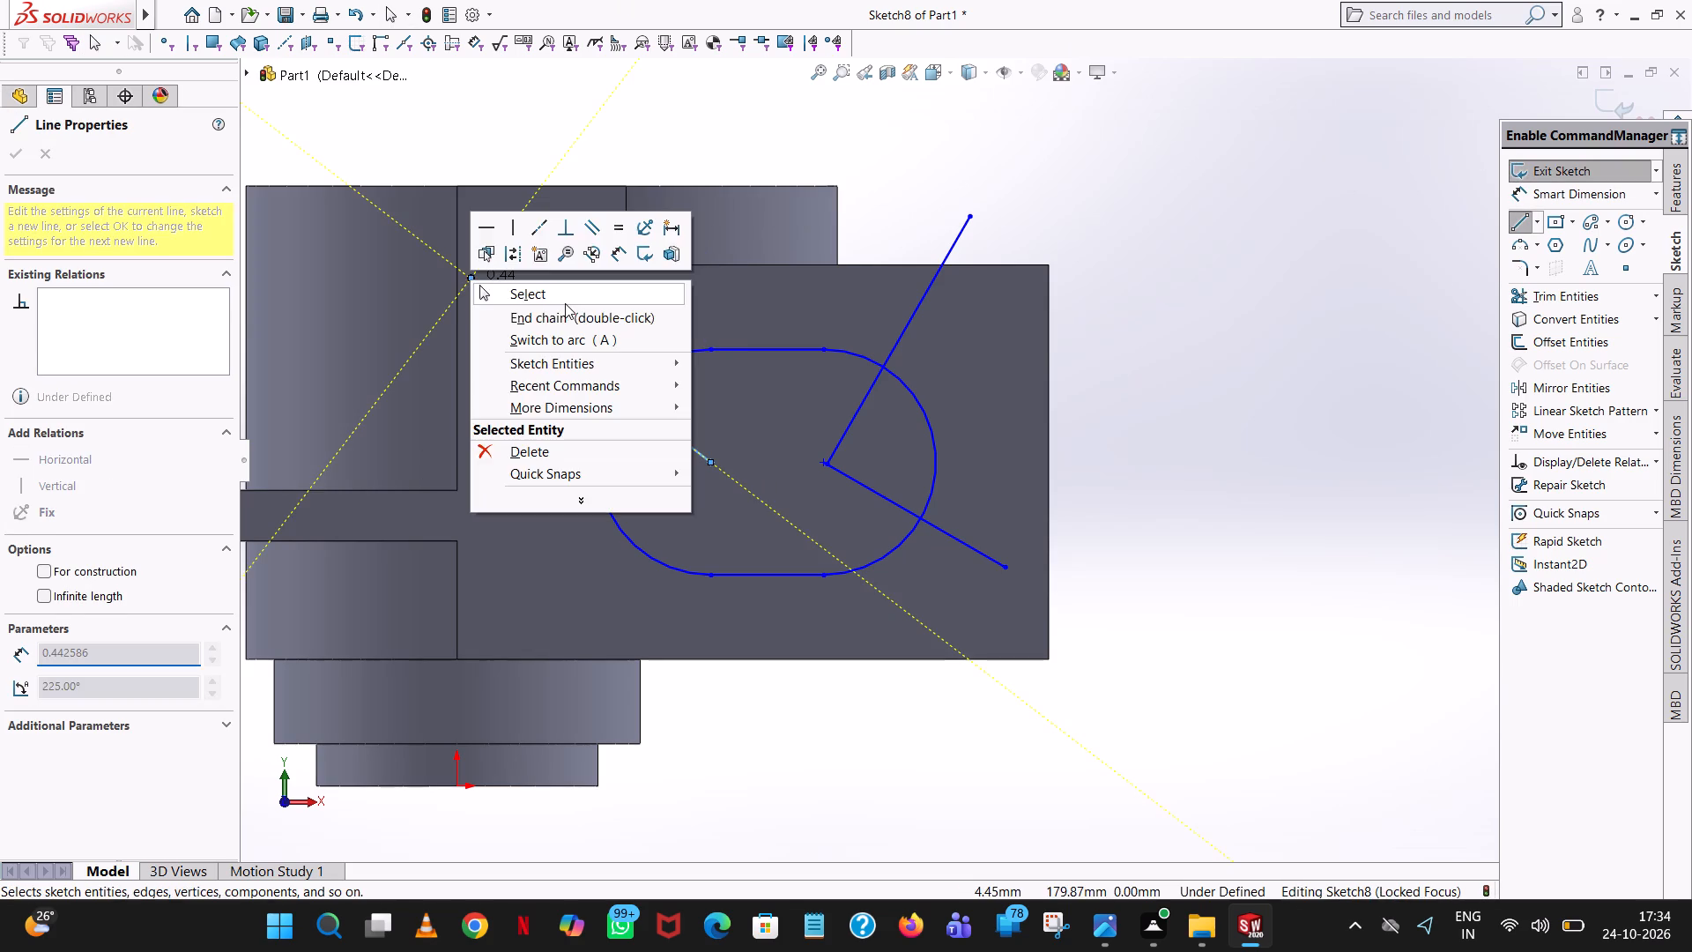
{"action": "left_click", "coordinate": [565, 303]}
{"action": "left_click", "coordinate": [517, 316]}
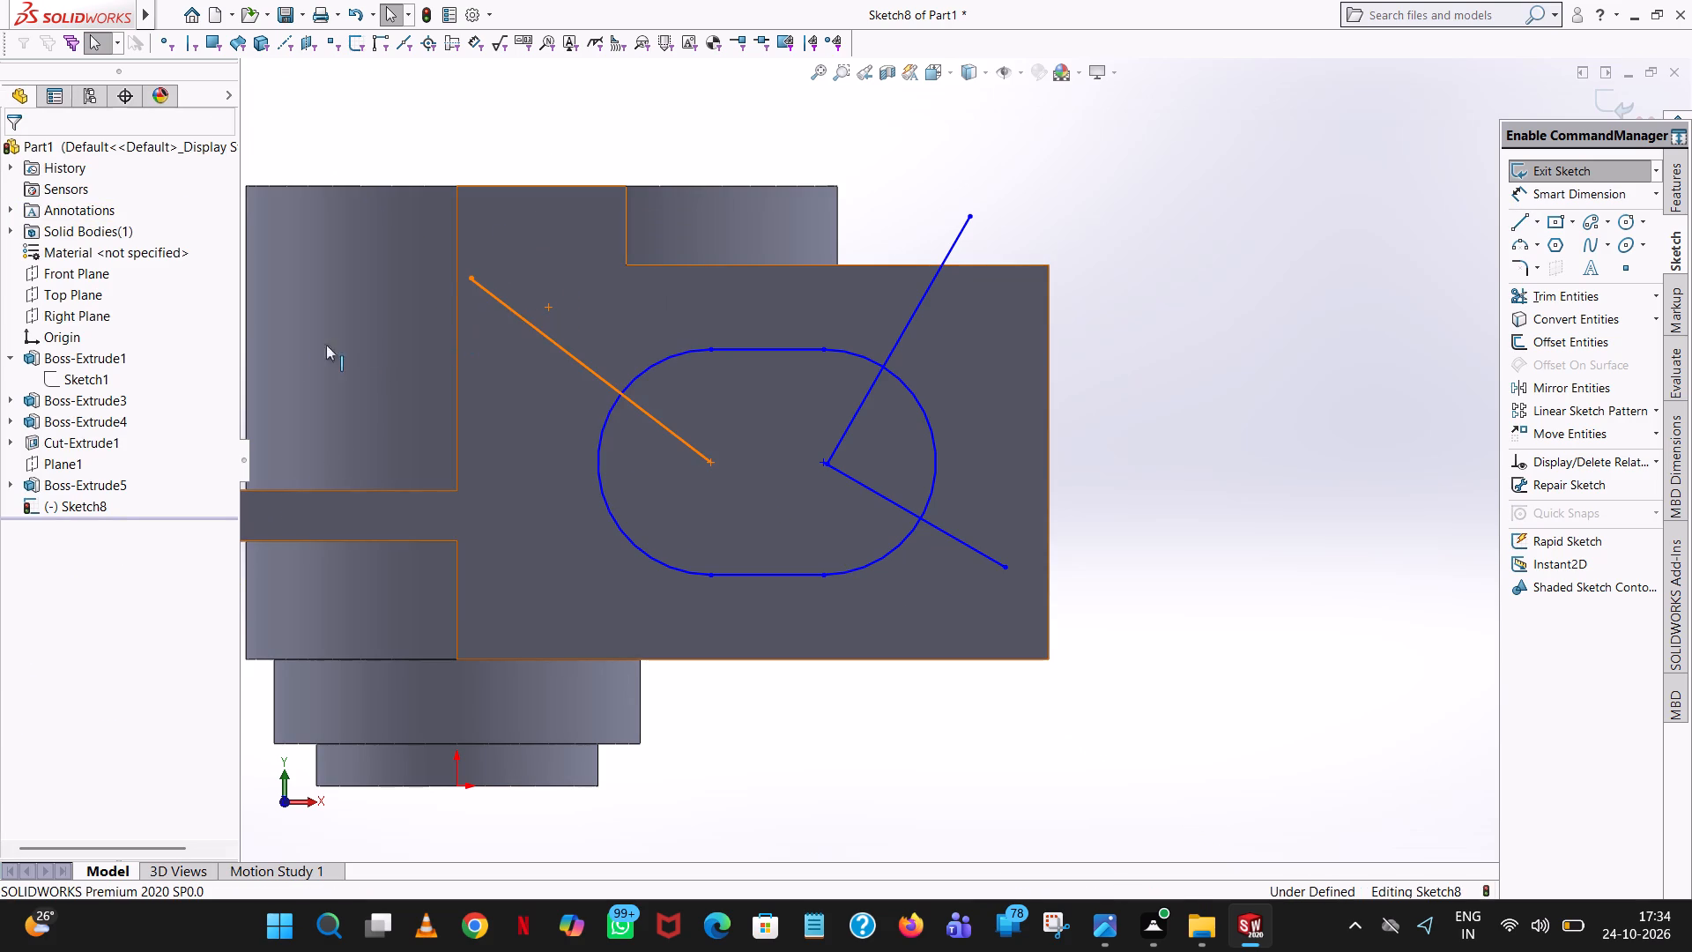
{"action": "double_click", "coordinate": [133, 610]}
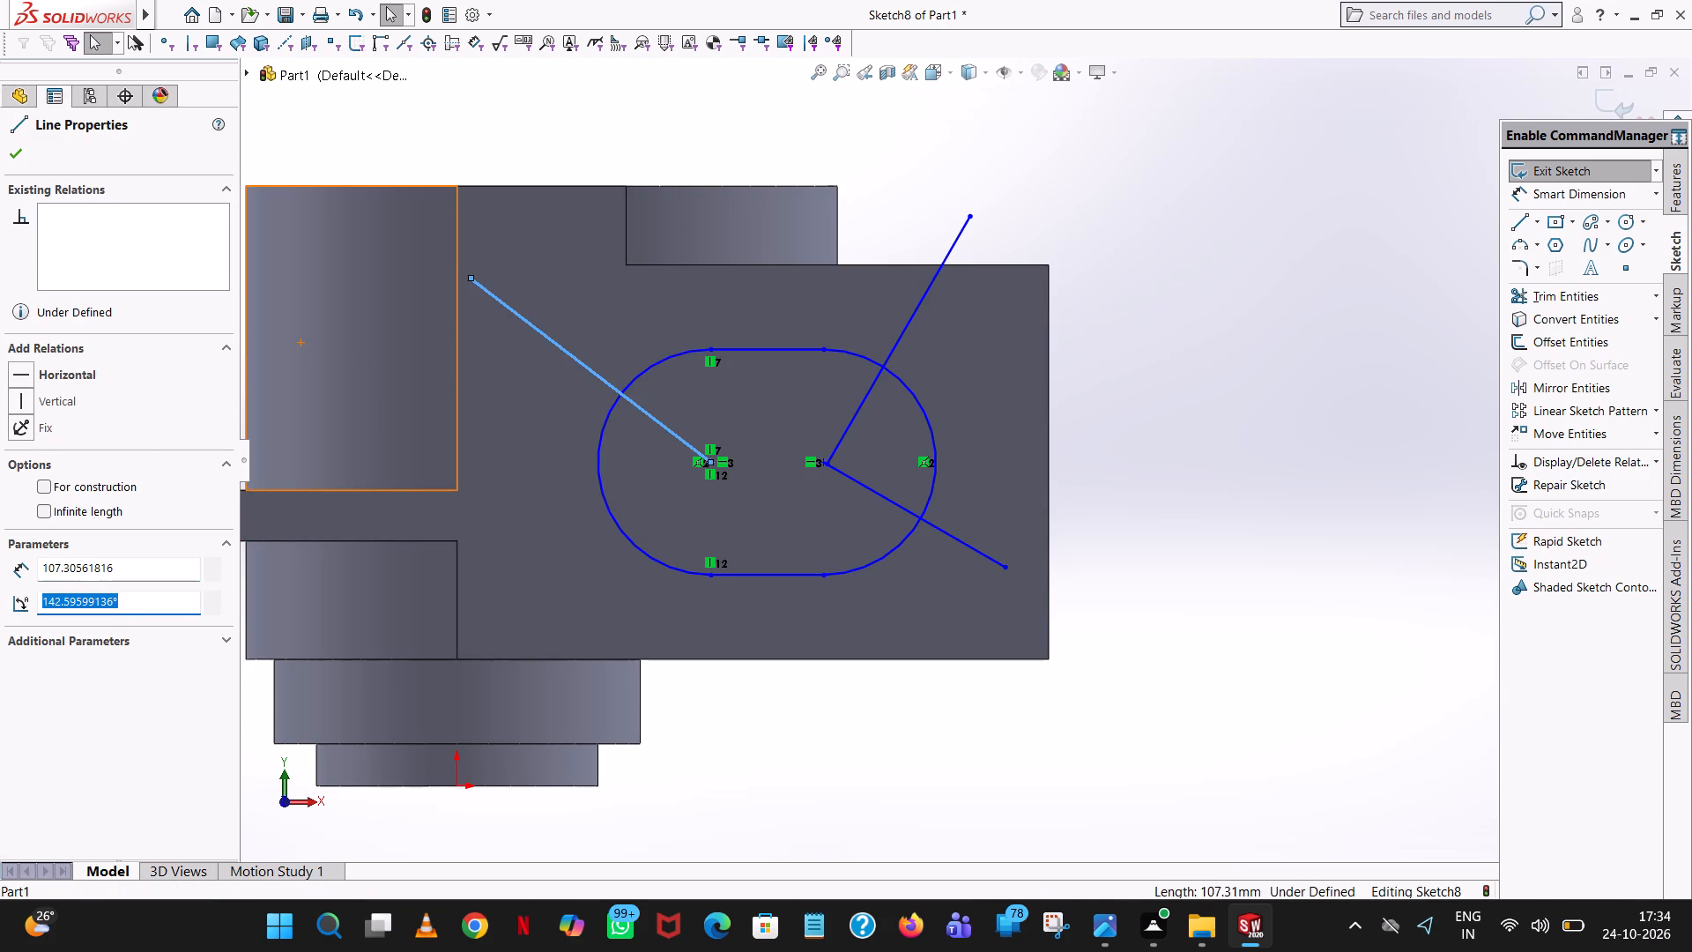
{"action": "type", "text": "90+60"}
{"action": "key", "text": "Return"}
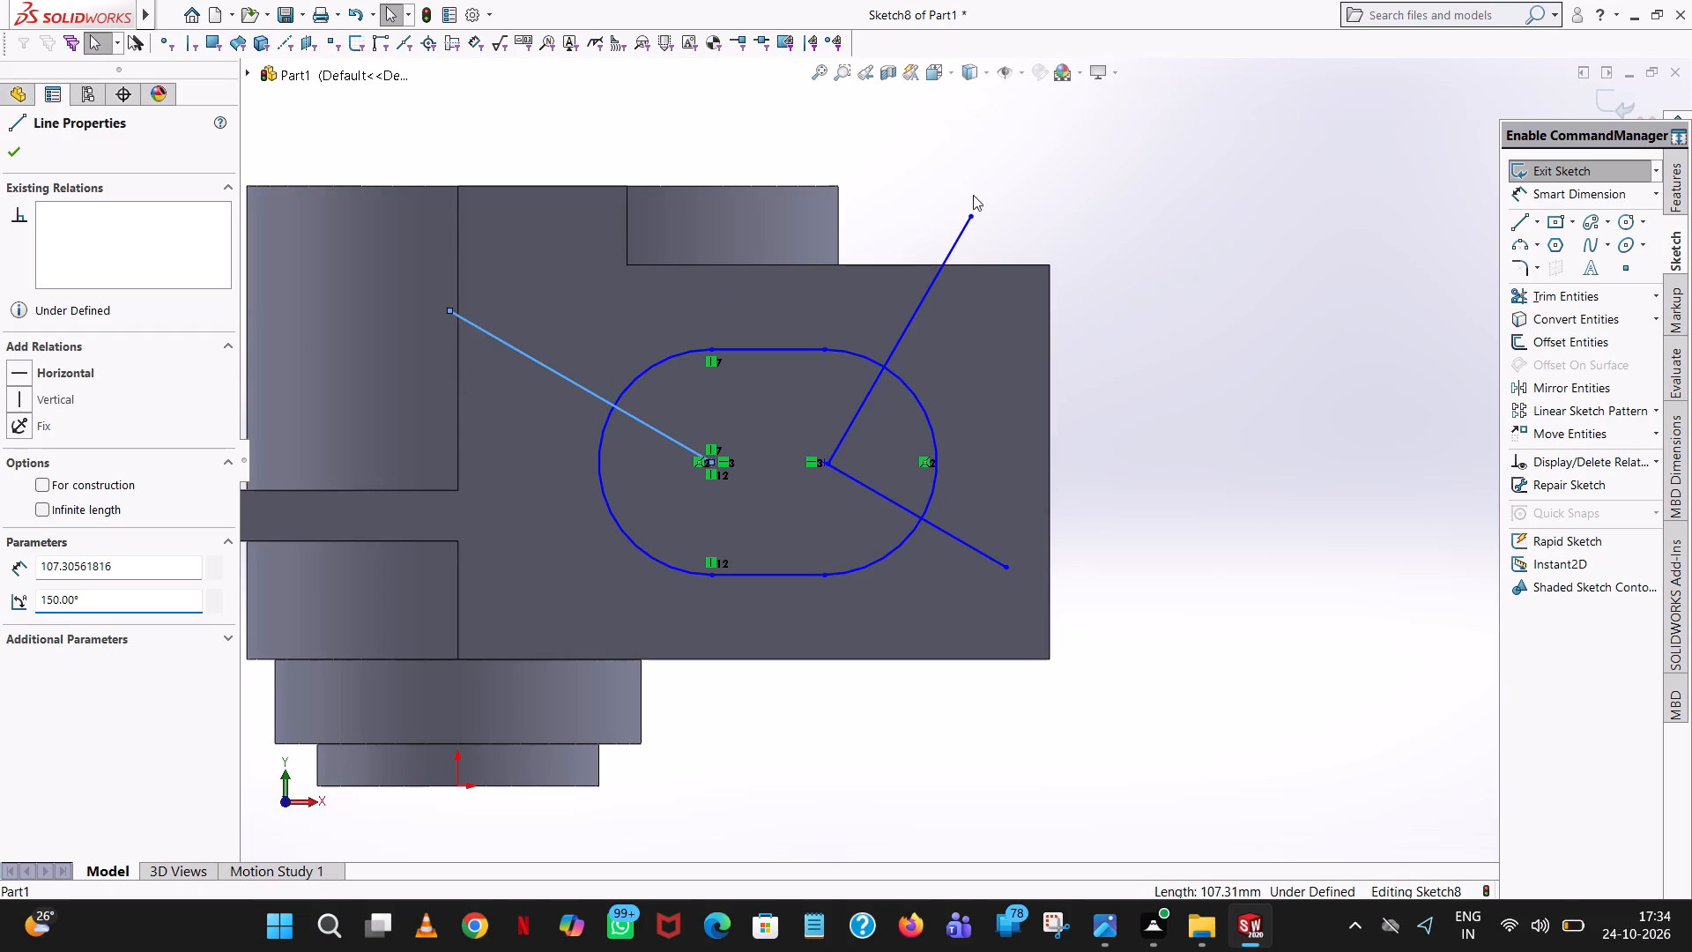
{"action": "left_click", "coordinate": [916, 139]}
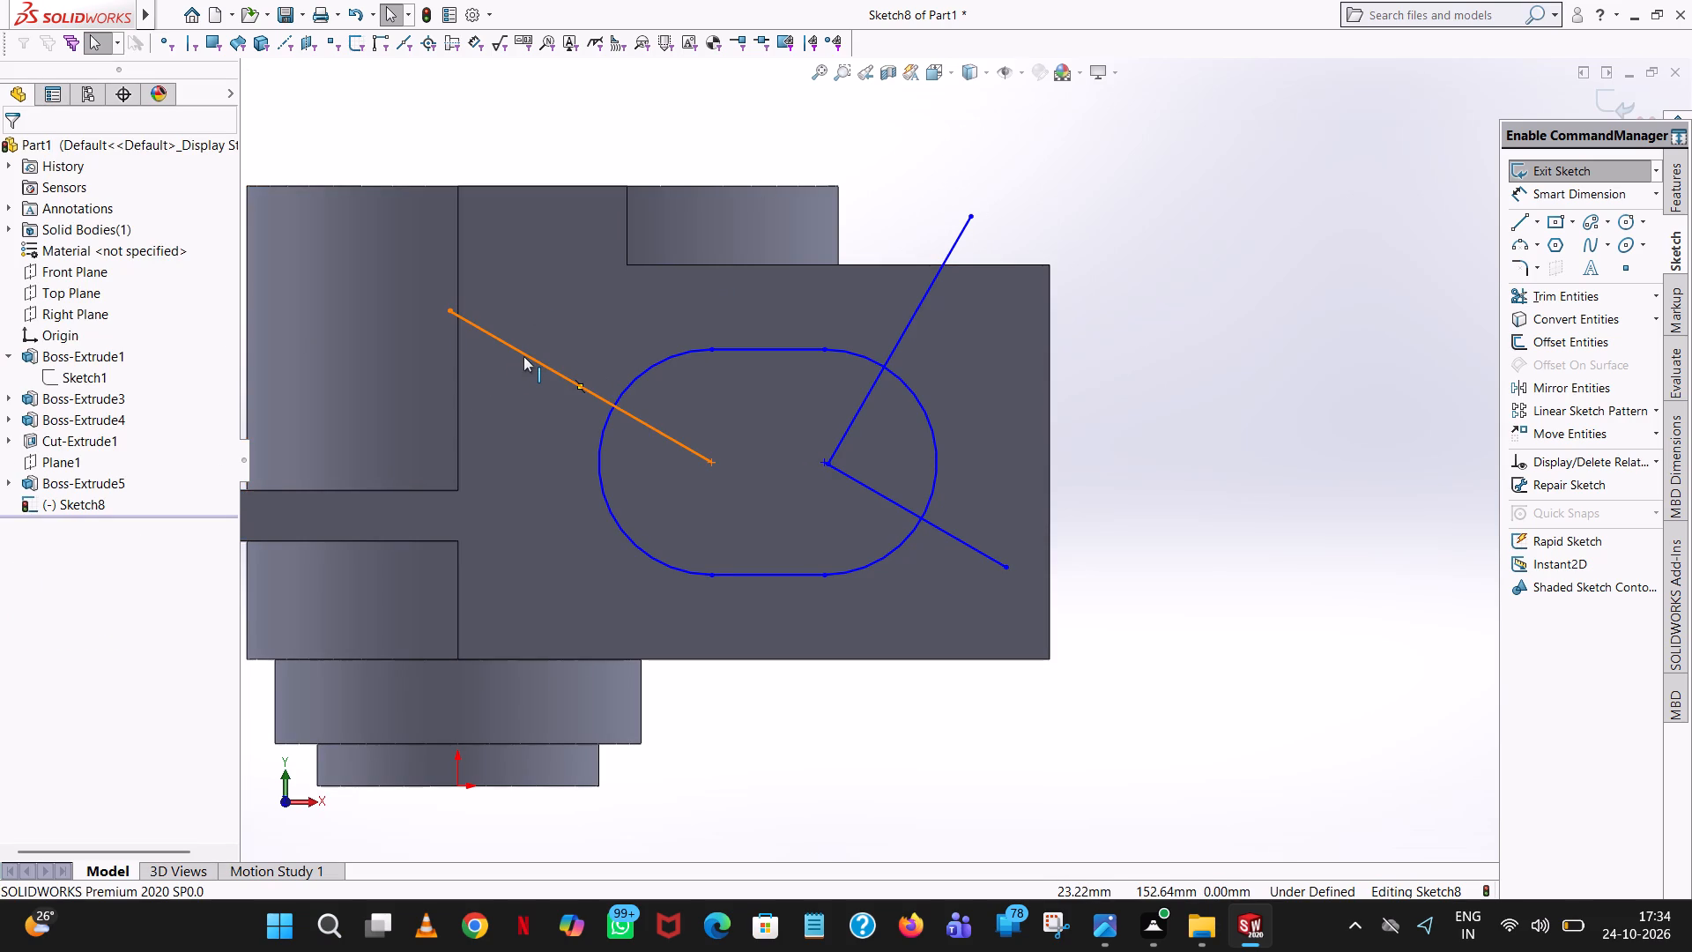
Draw a line about 97 mm long from the same arc centre, crossing the slot's lower curve, and set its angle to 210°.
{"action": "left_click", "coordinate": [1516, 220]}
{"action": "left_click", "coordinate": [715, 465]}
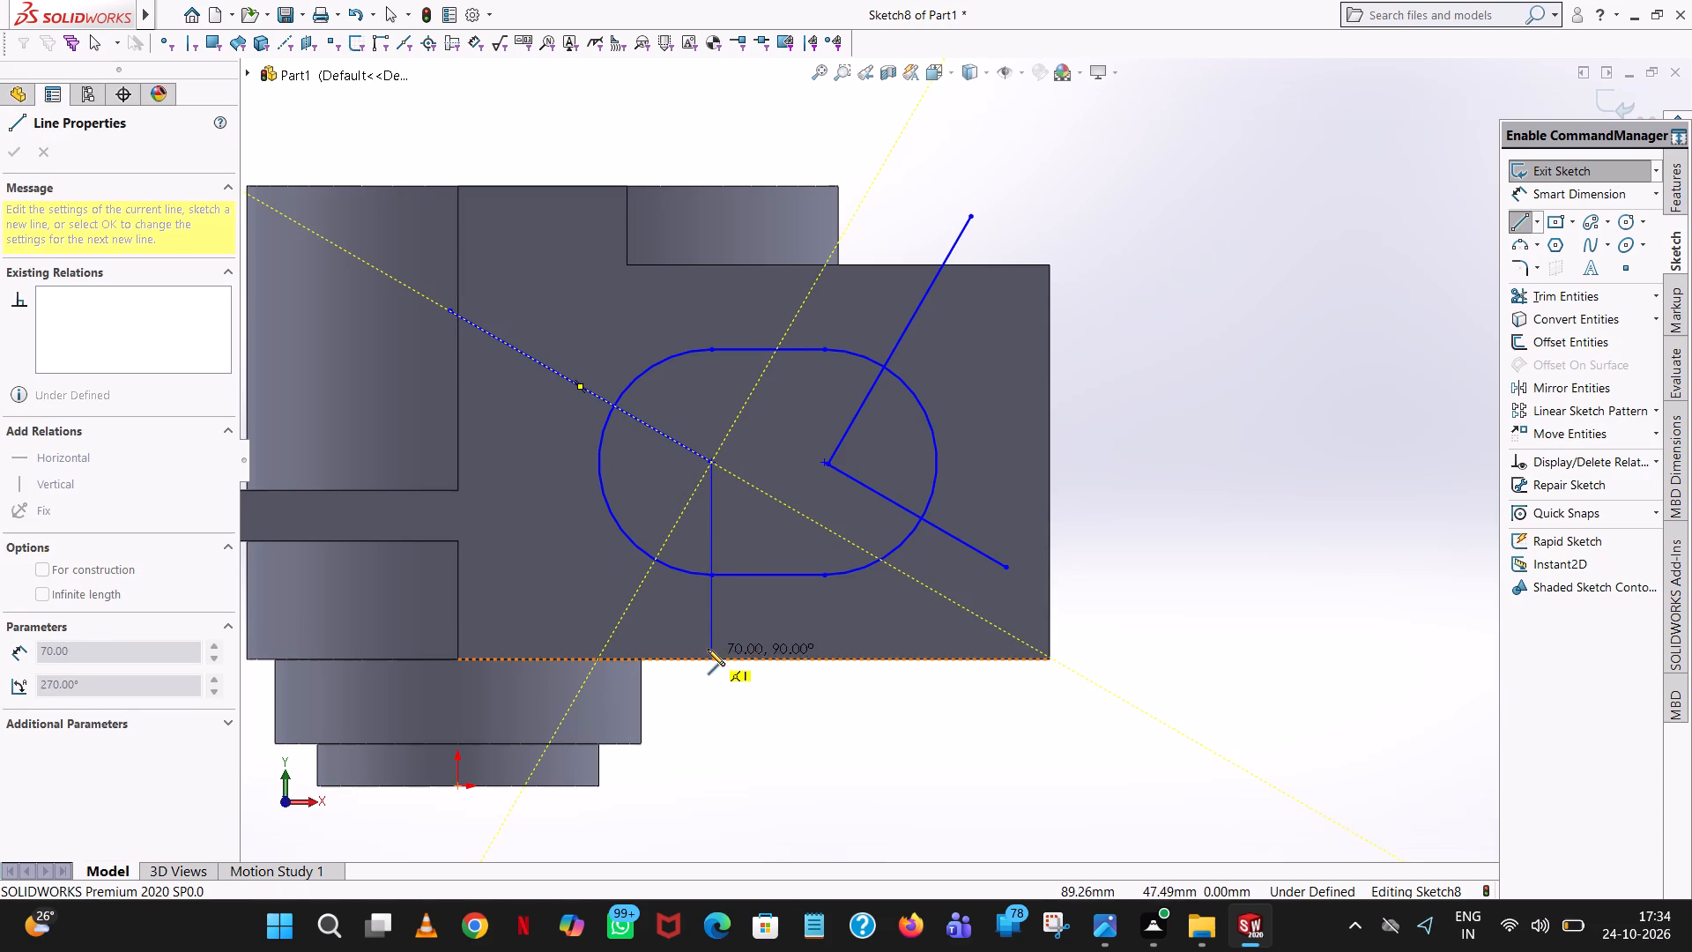
{"action": "left_click", "coordinate": [494, 626]}
{"action": "right_click", "coordinate": [494, 626]}
{"action": "left_click", "coordinate": [553, 636]}
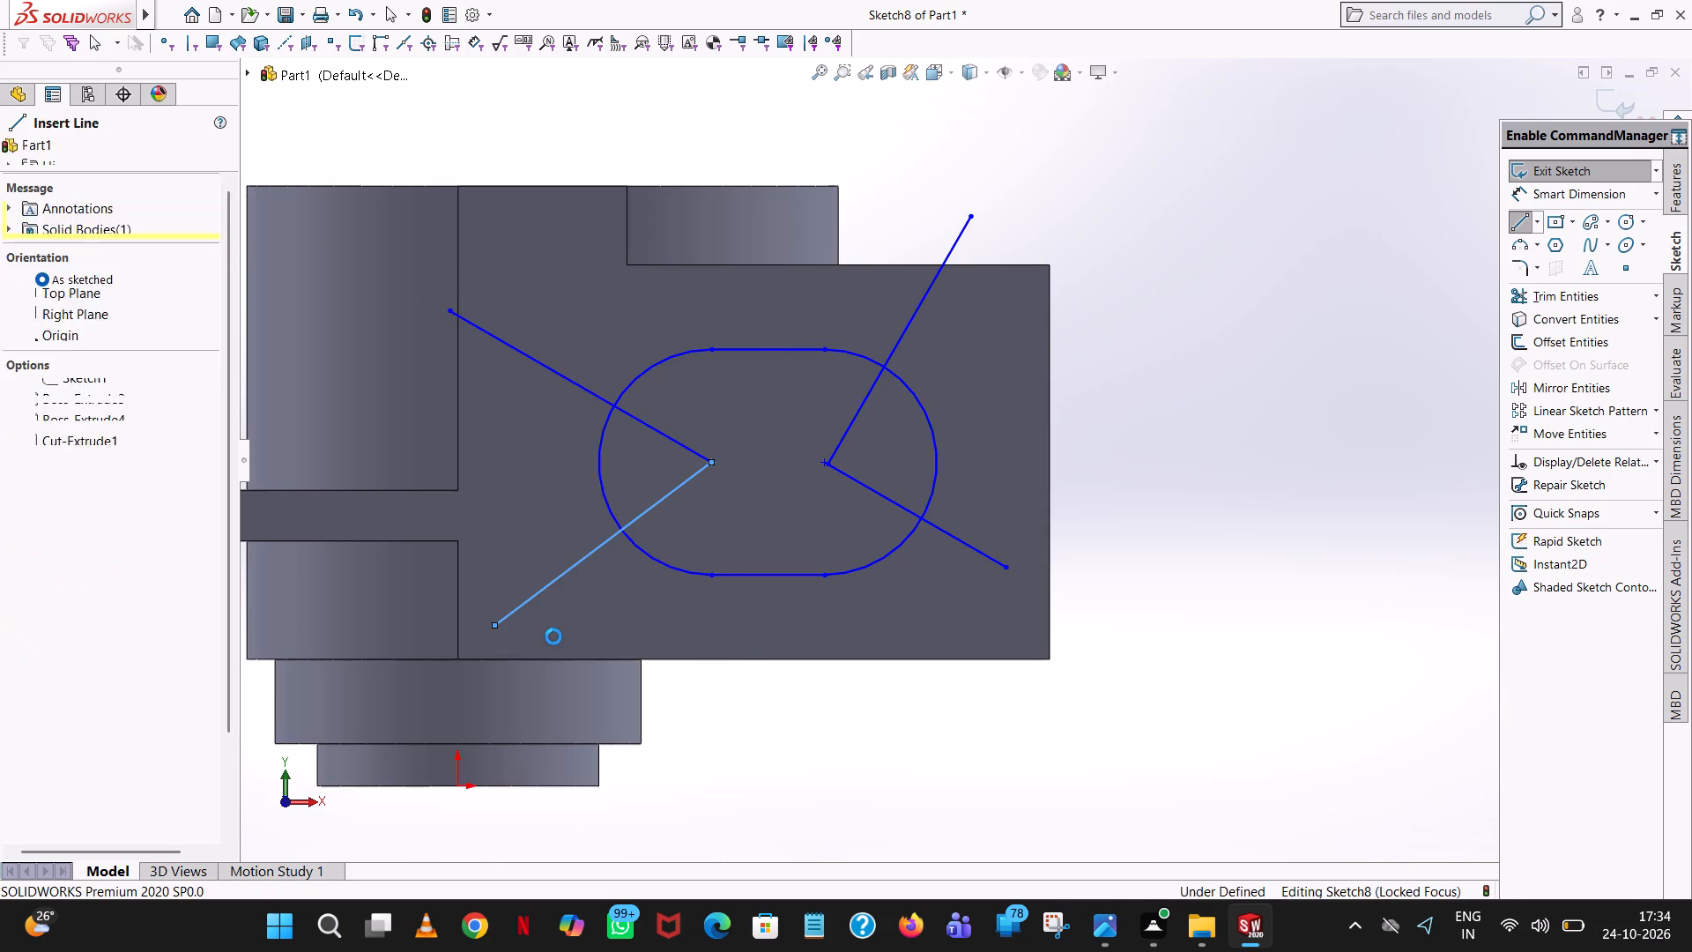
{"action": "left_click", "coordinate": [533, 599]}
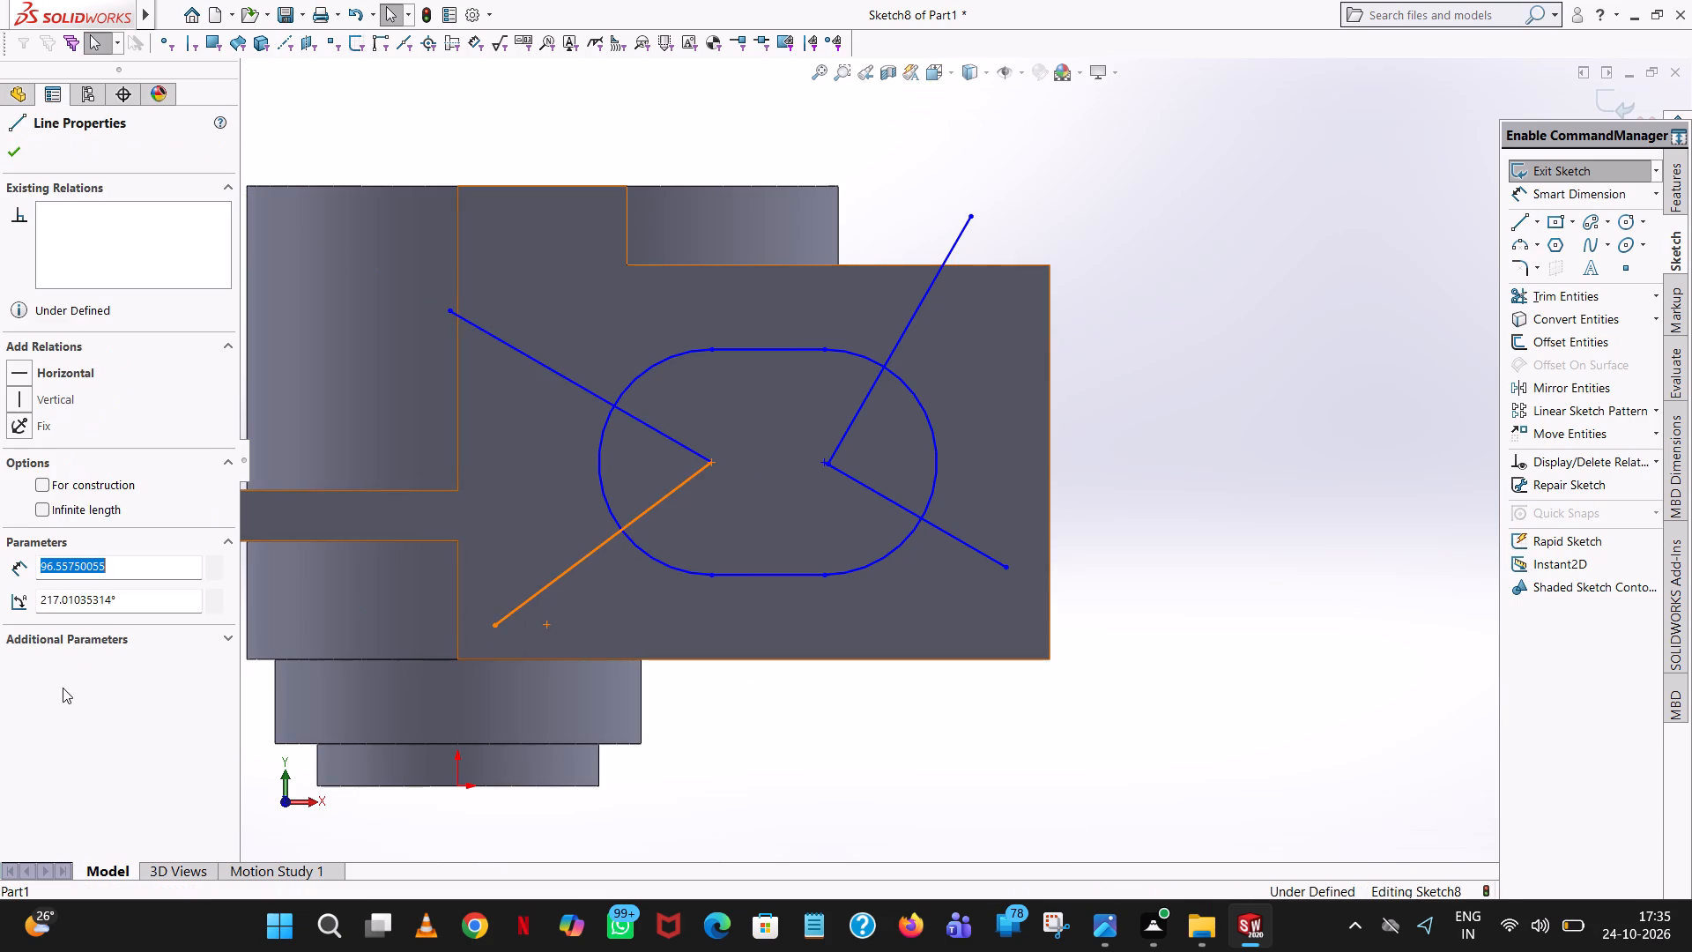
{"action": "double_click", "coordinate": [147, 607]}
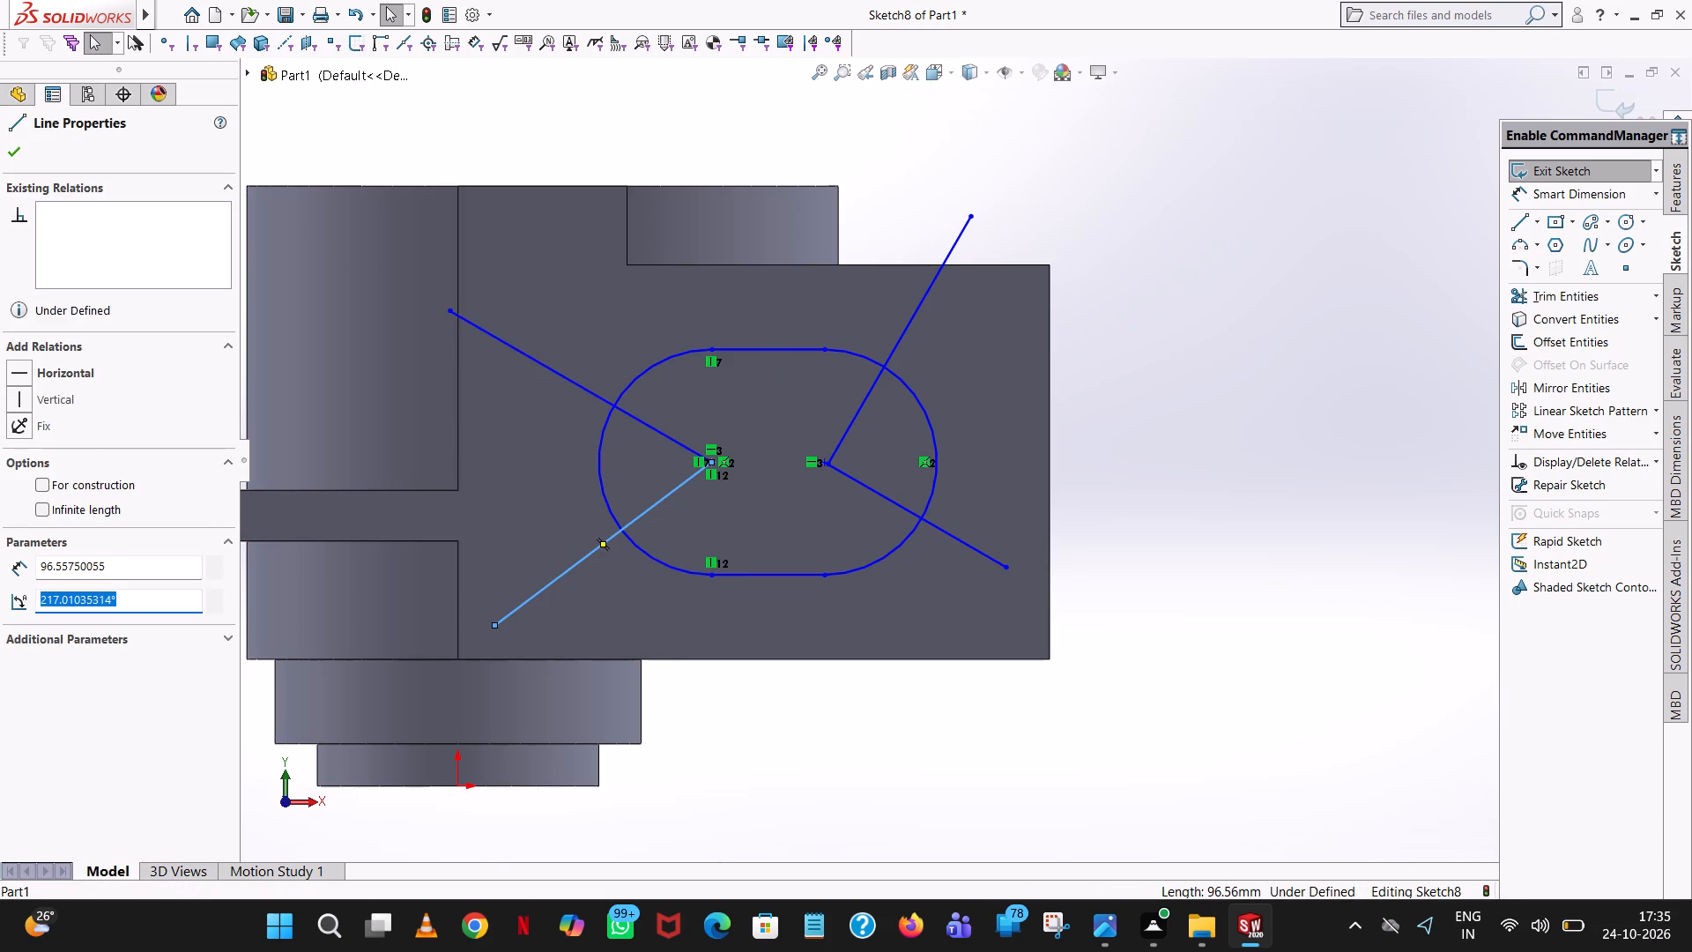
{"action": "type", "text": "270-60"}
{"action": "key", "text": "Return"}
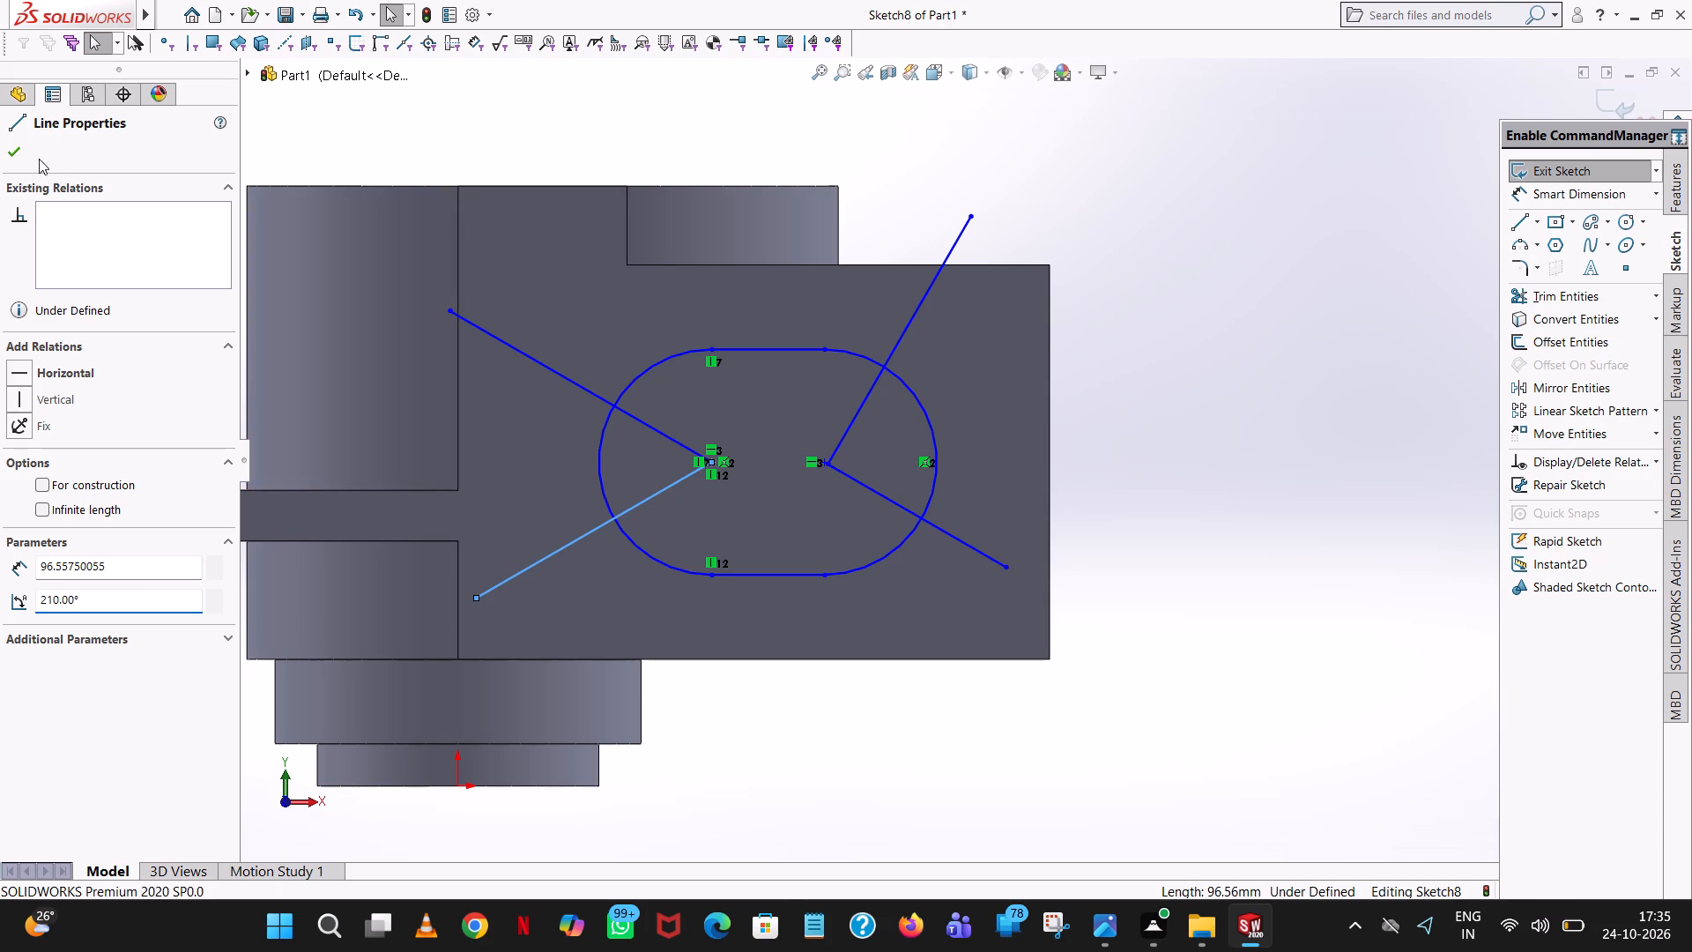
{"action": "left_click", "coordinate": [7, 152]}
{"action": "left_click", "coordinate": [1302, 294]}
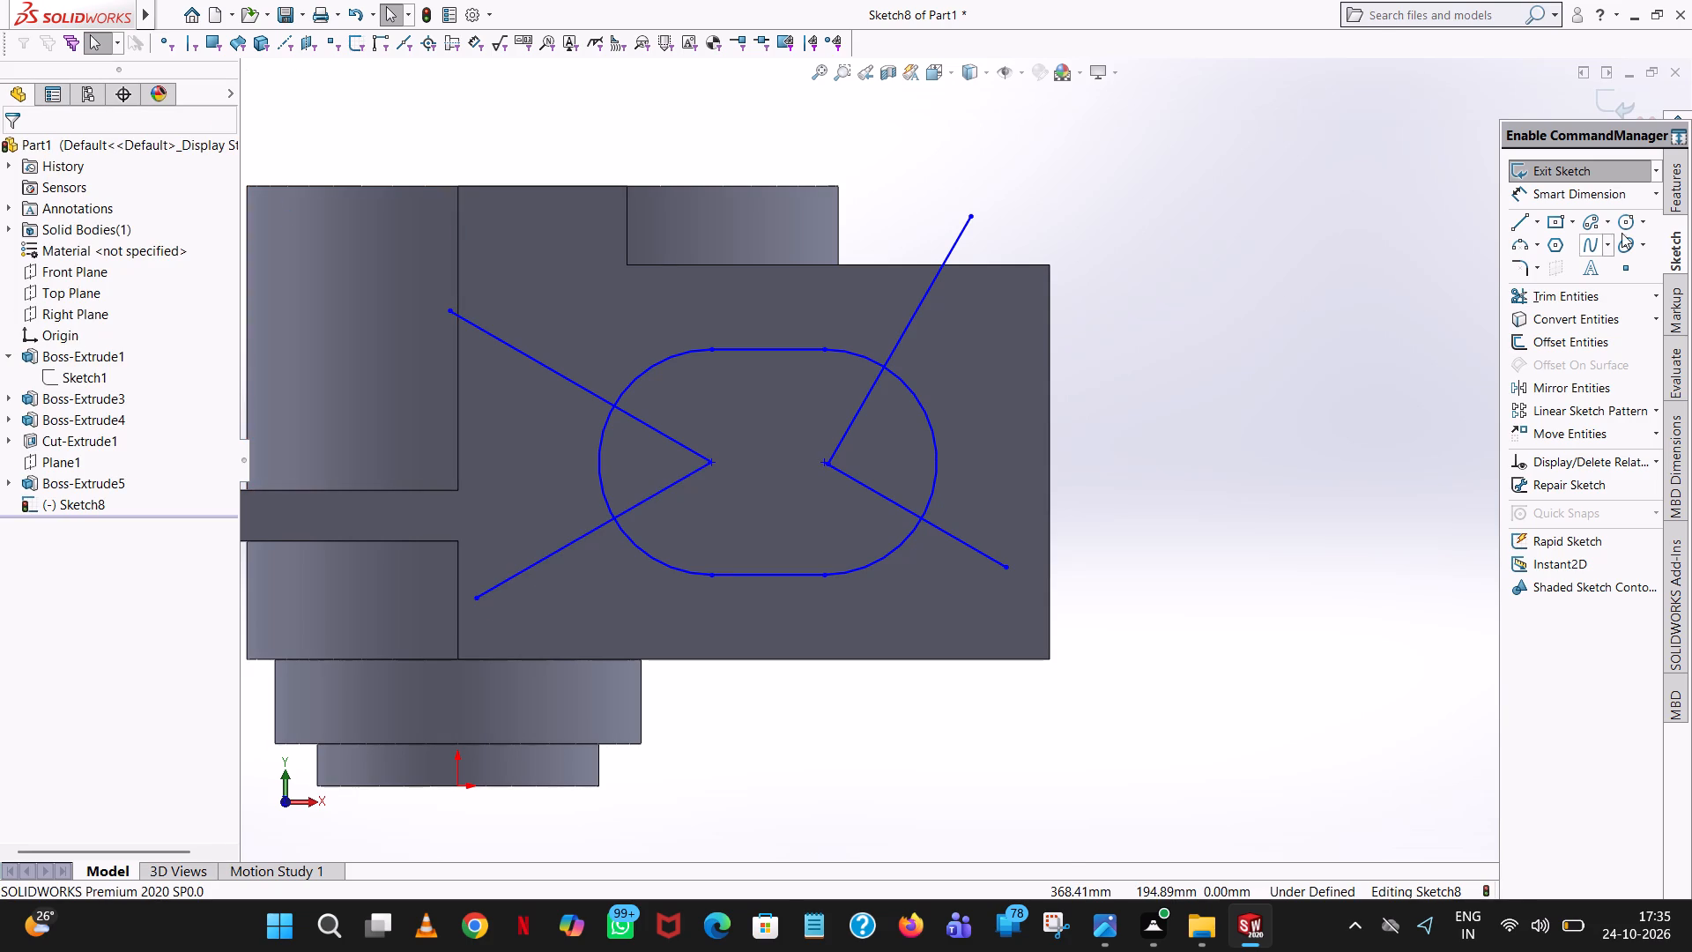
Draw a 5 mm radius circle centred on the end of the slot's upper straight edge nearest the block's end edge.
{"action": "left_click", "coordinate": [1621, 223]}
{"action": "scroll", "coordinate": [893, 380], "scroll_direction": "down", "scroll_amount": 3}
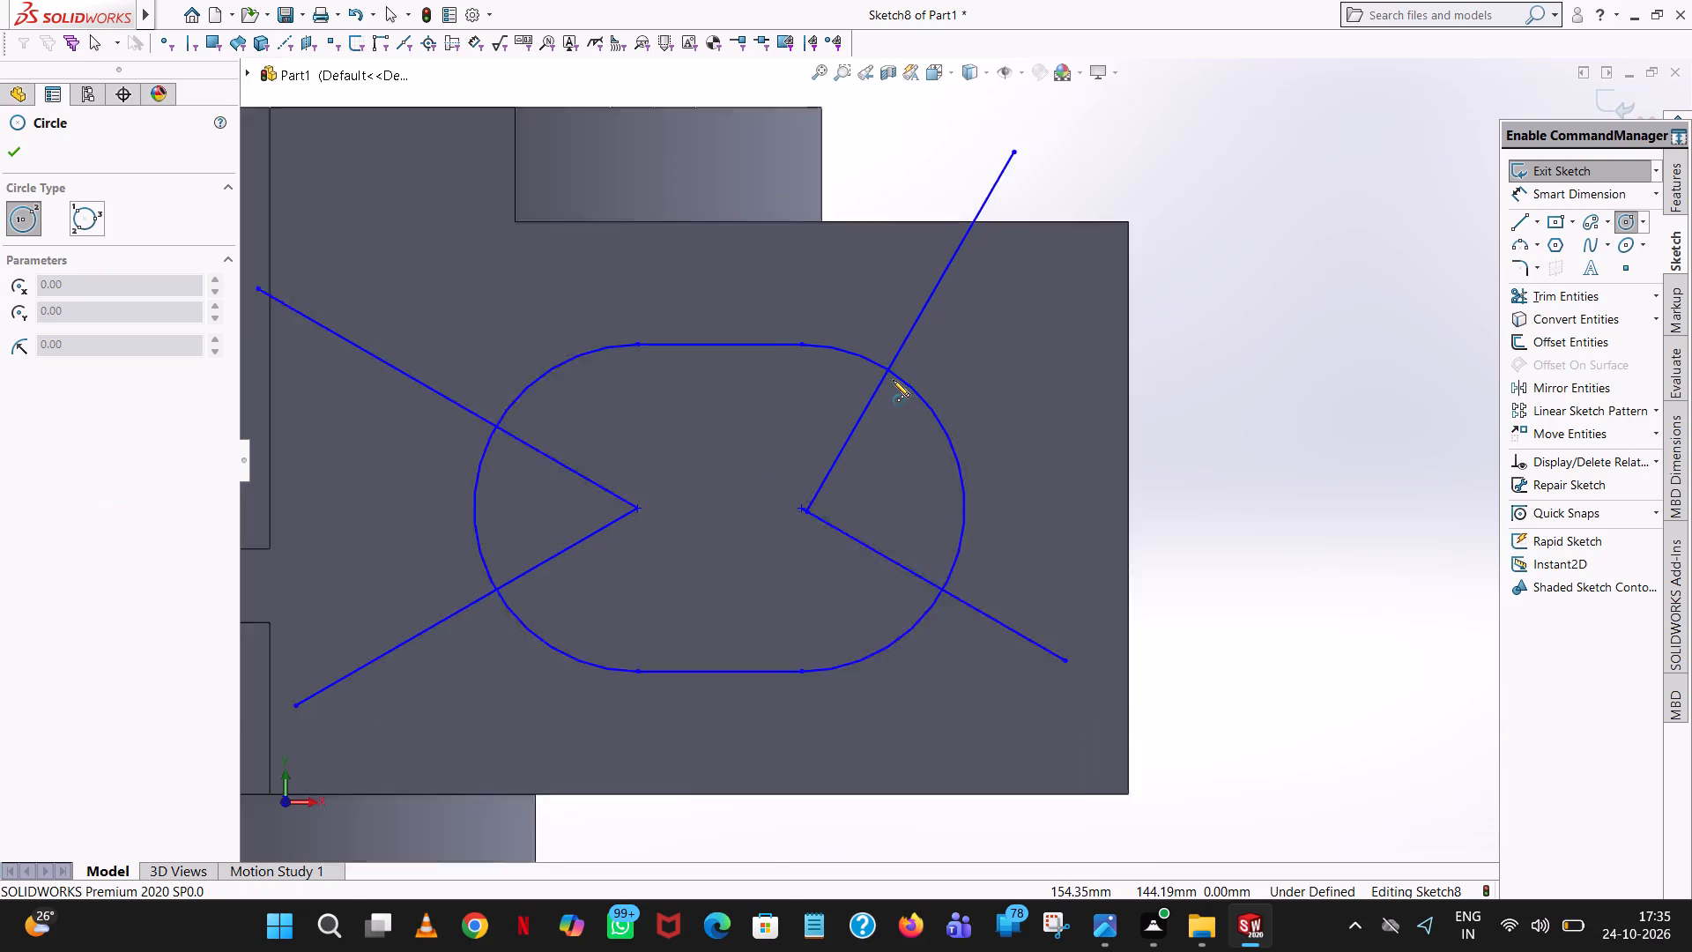
{"action": "scroll", "coordinate": [893, 380], "scroll_direction": "down", "scroll_amount": 3}
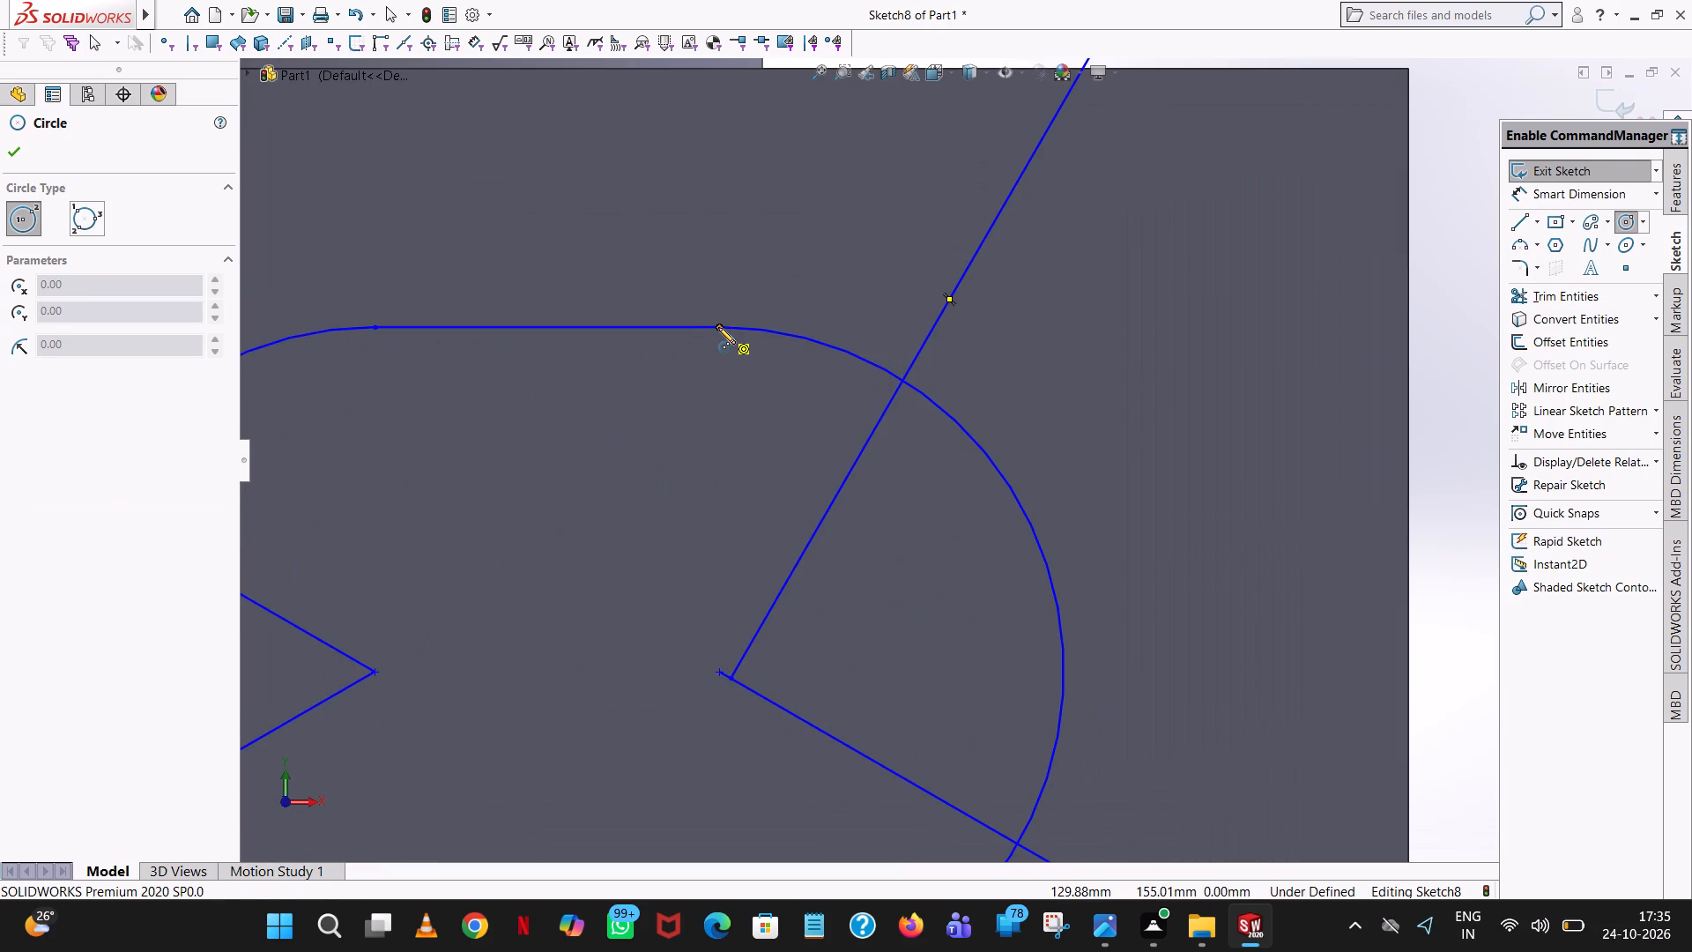
{"action": "left_click", "coordinate": [718, 327]}
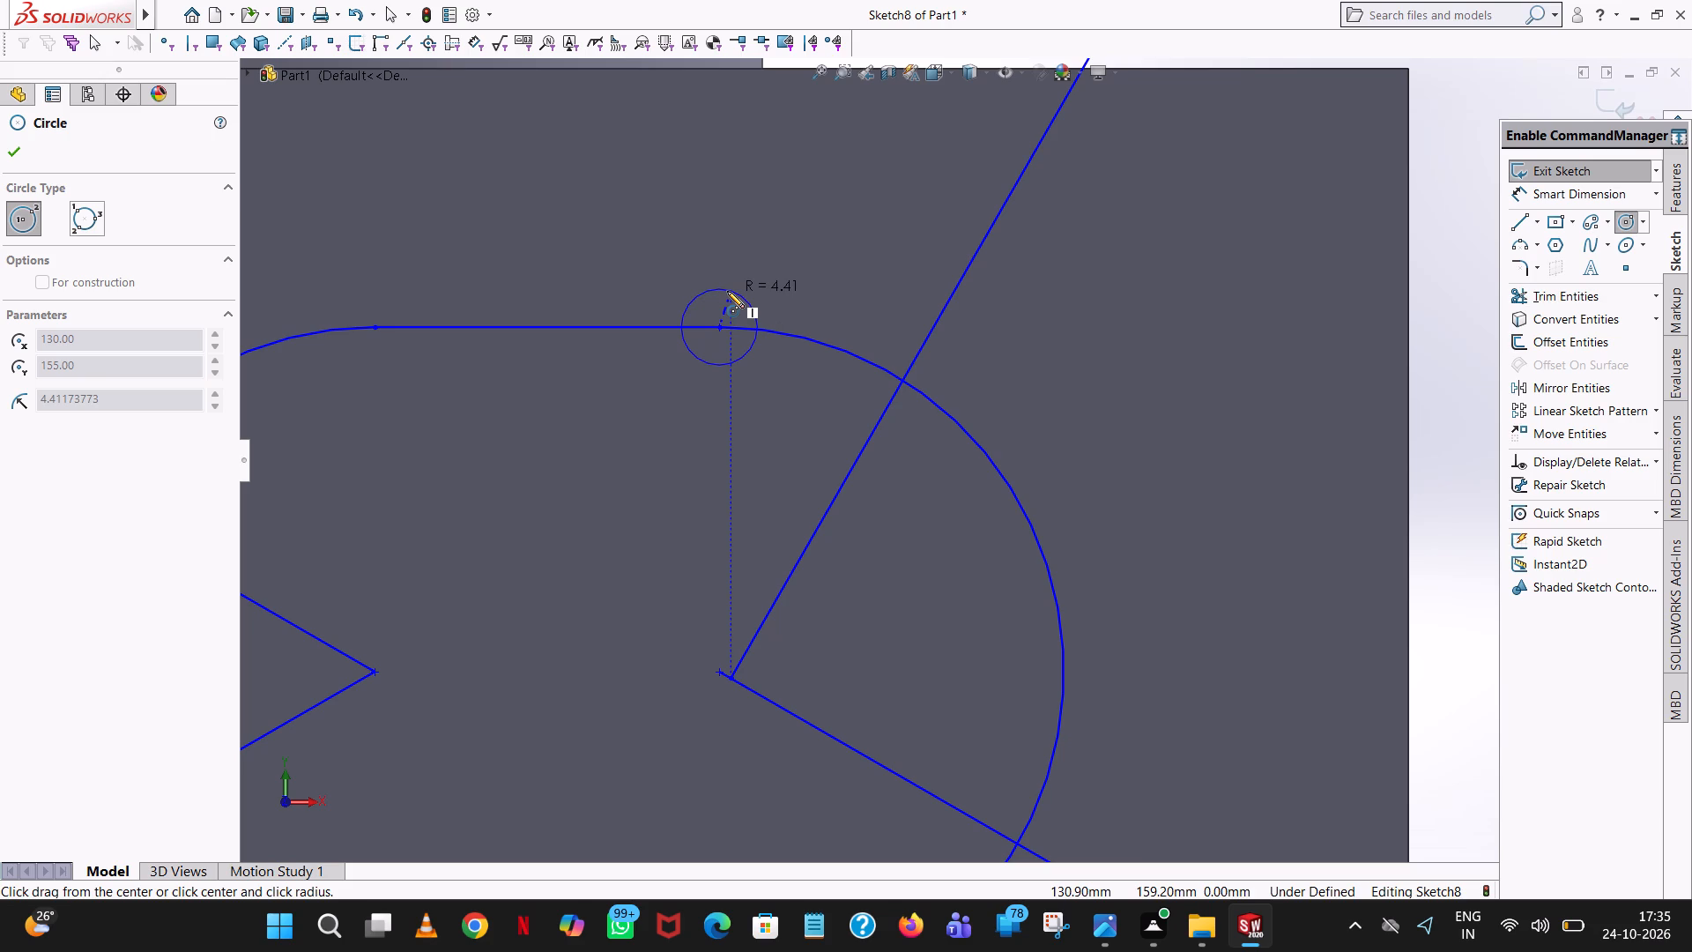
{"action": "left_click", "coordinate": [727, 291]}
{"action": "key", "text": "5"}
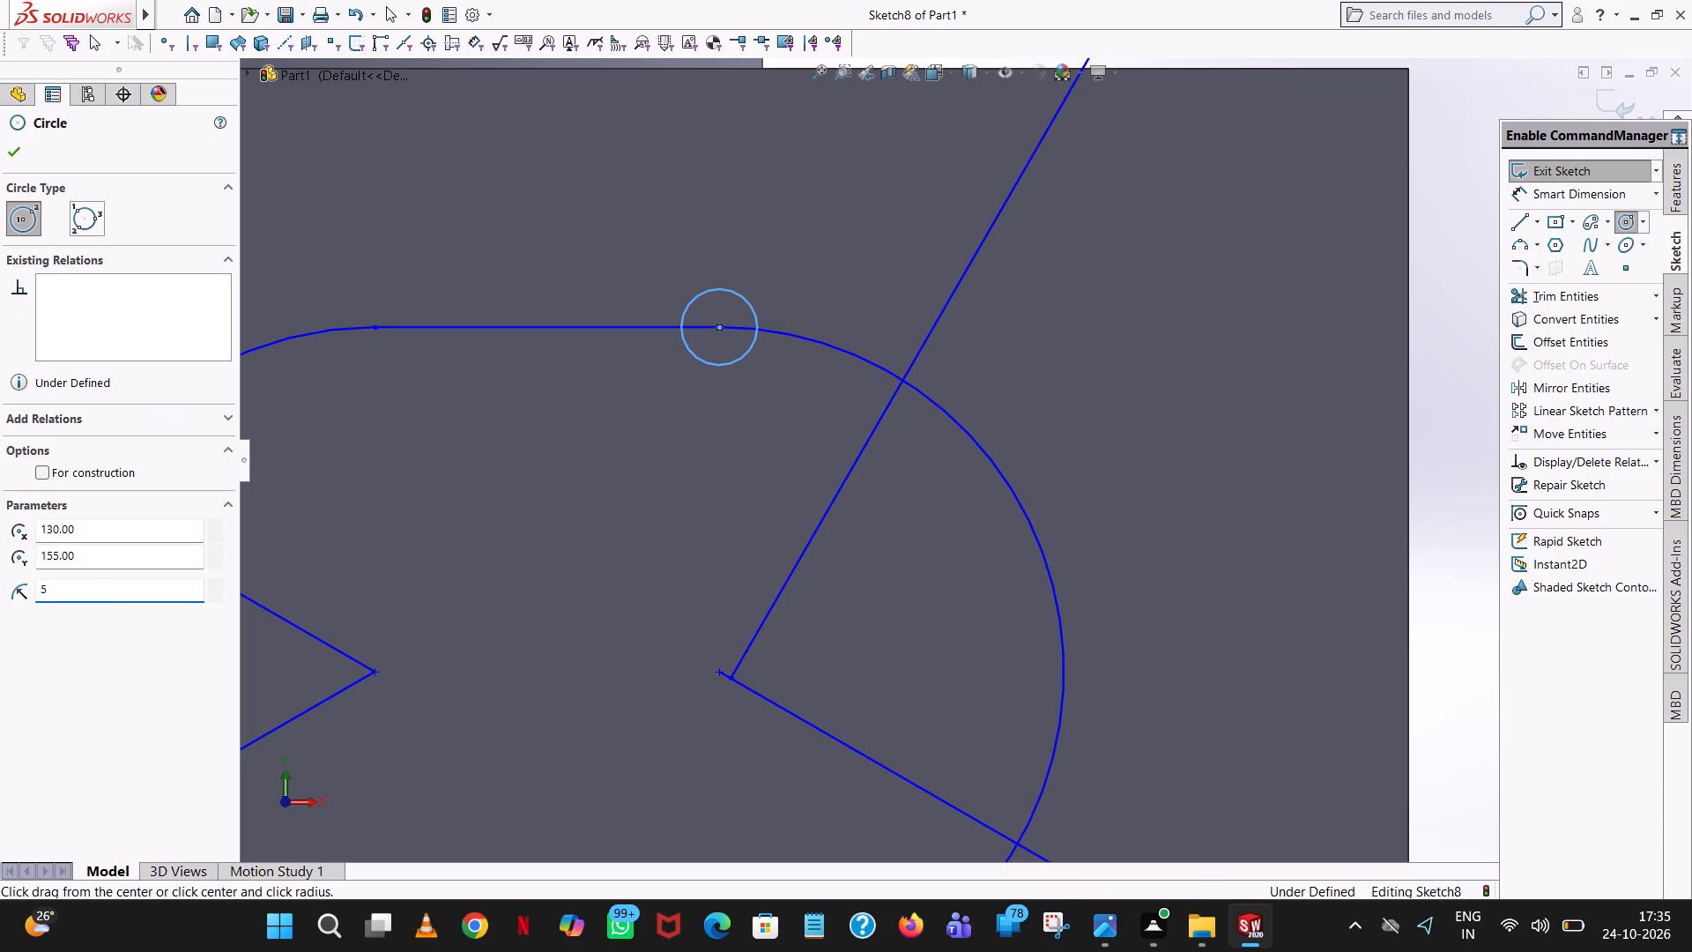
{"action": "left_click", "coordinate": [19, 142]}
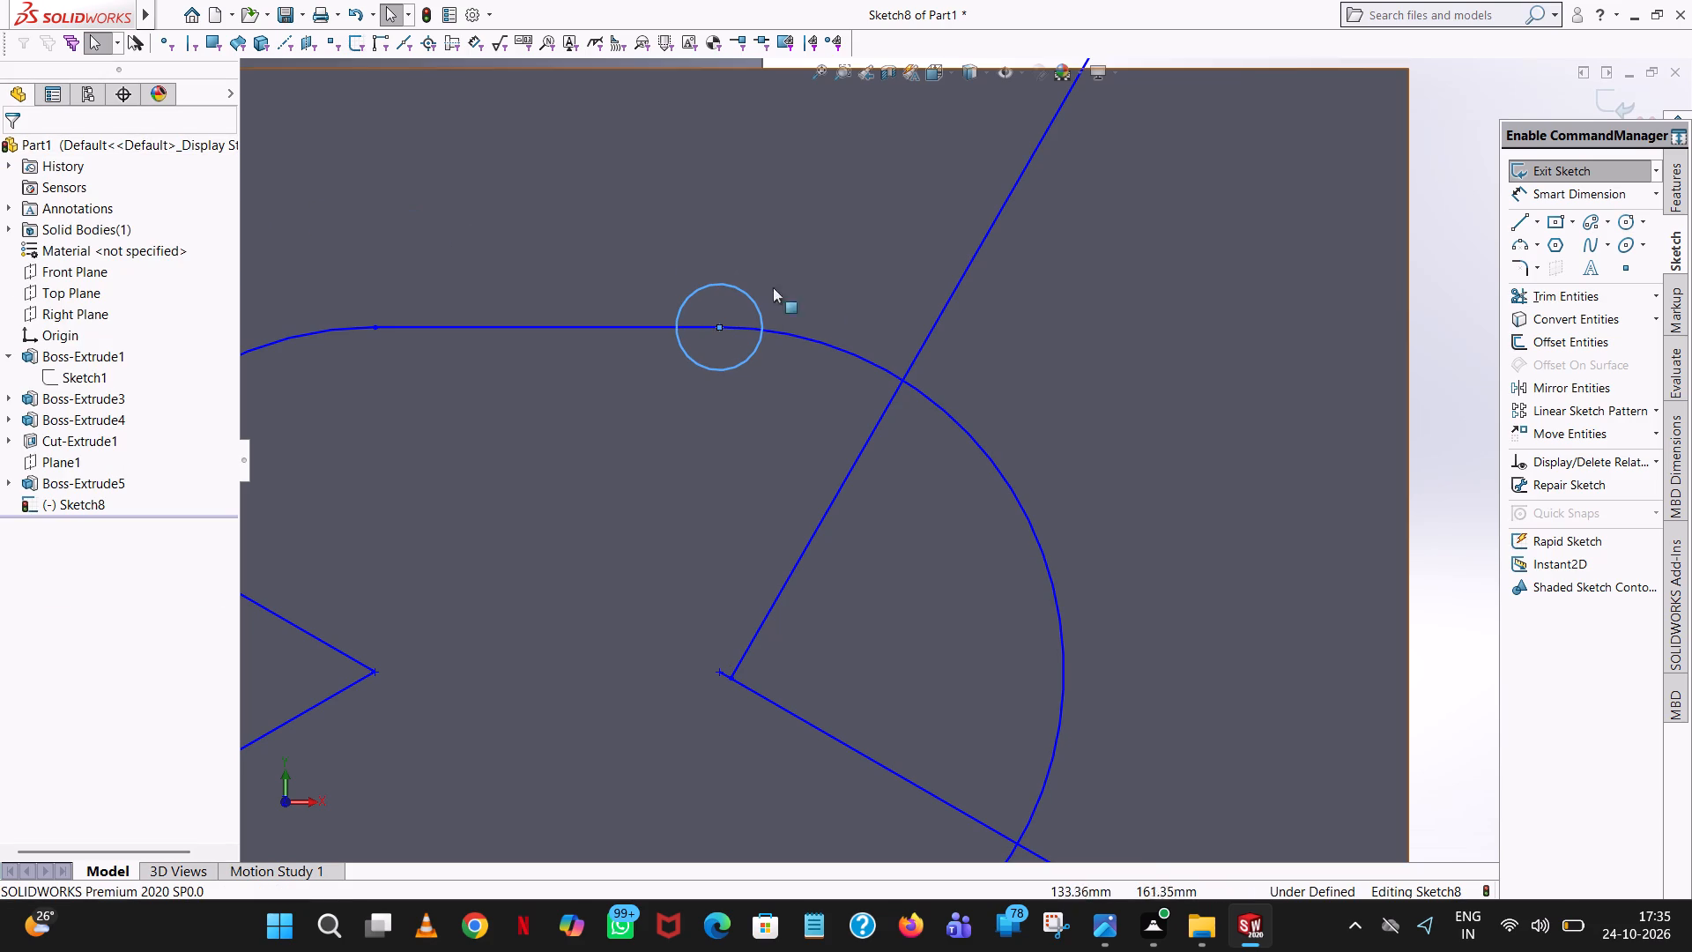
Draw a 5 mm radius circle centred on the other end of the slot's upper straight edge.
{"action": "left_click", "coordinate": [1629, 220]}
{"action": "scroll", "coordinate": [1024, 465], "scroll_direction": "up", "scroll_amount": 2}
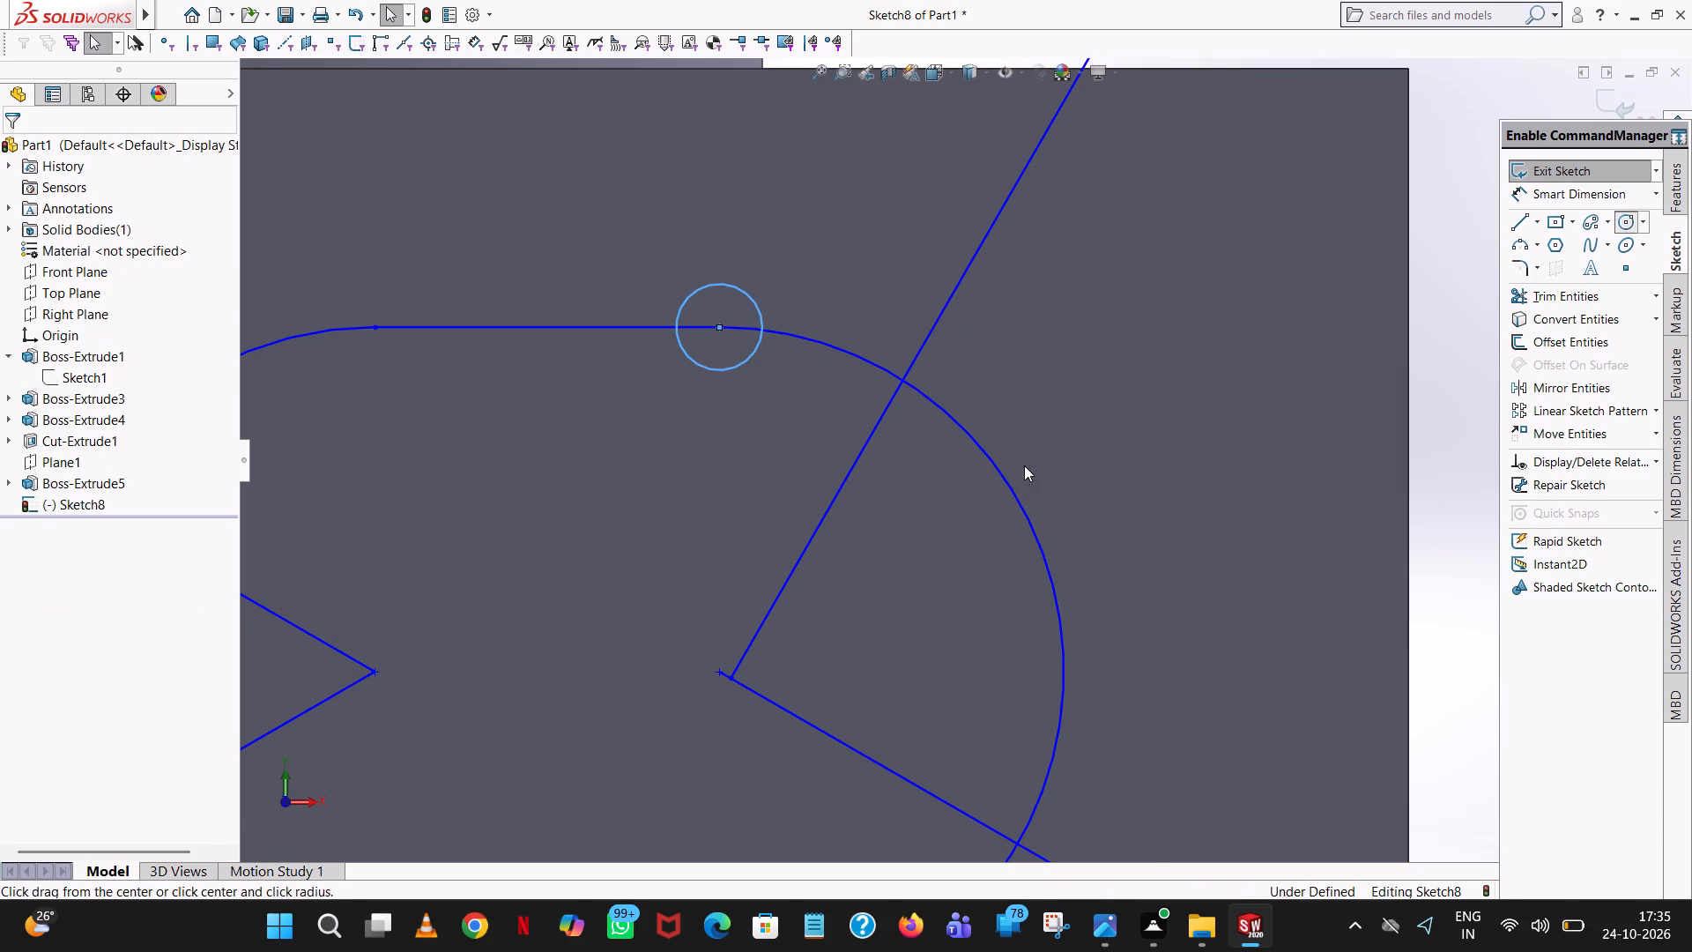
{"action": "scroll", "coordinate": [1024, 465], "scroll_direction": "up", "scroll_amount": 1}
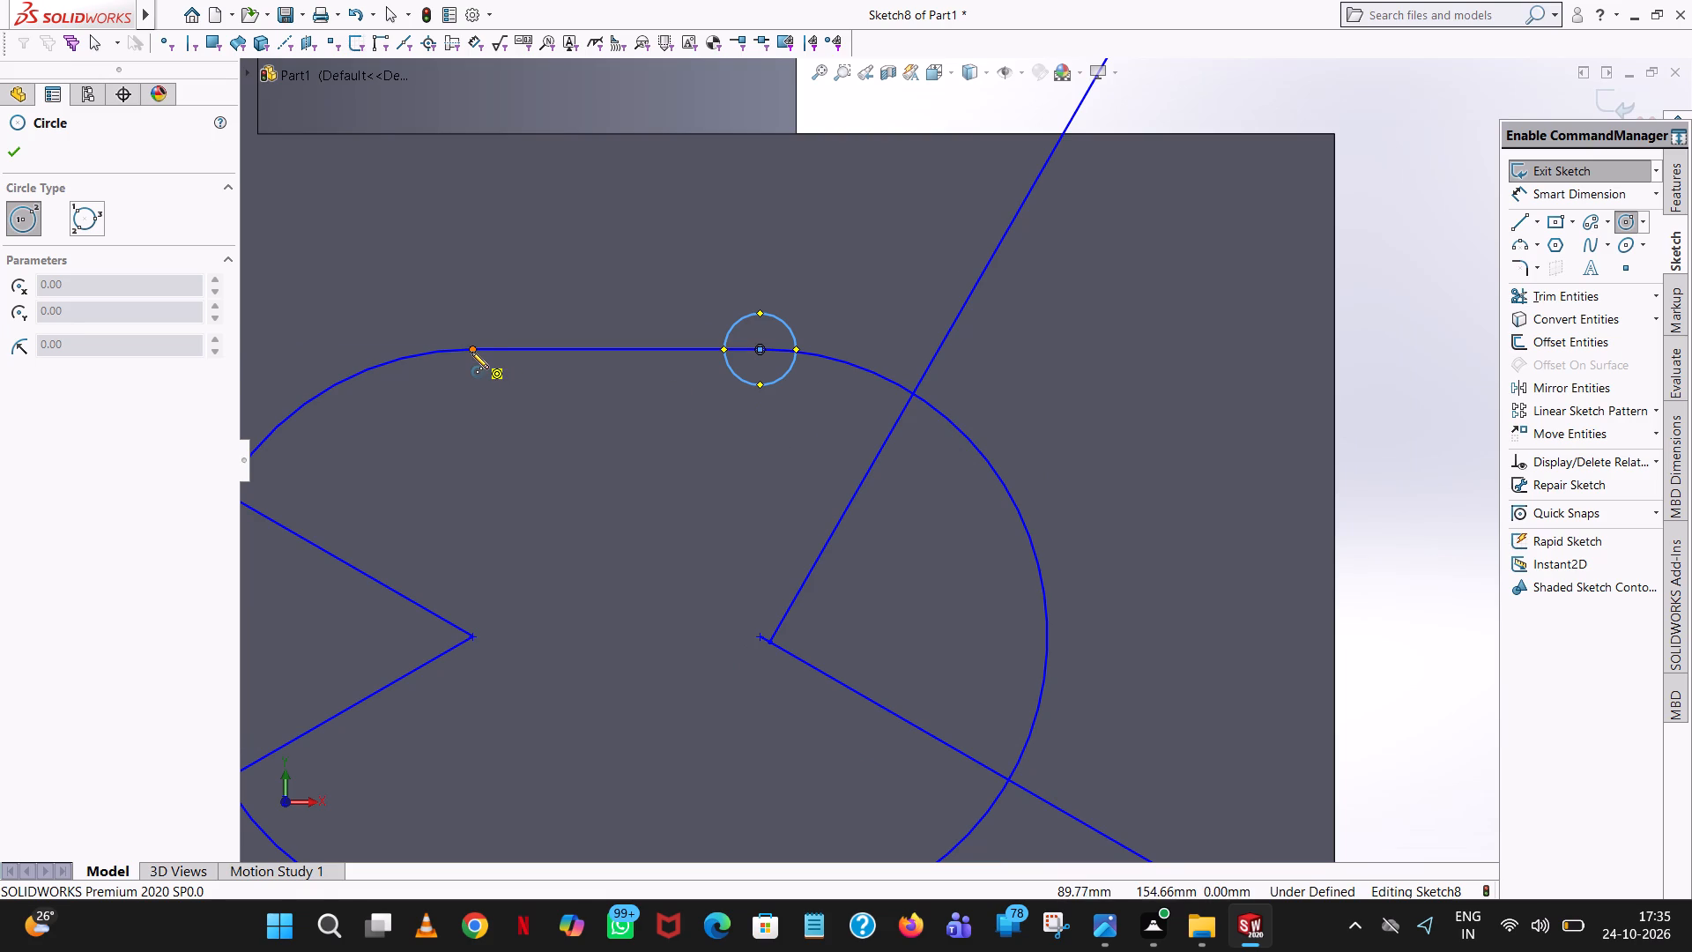
{"action": "left_click", "coordinate": [471, 352]}
{"action": "left_click", "coordinate": [478, 324]}
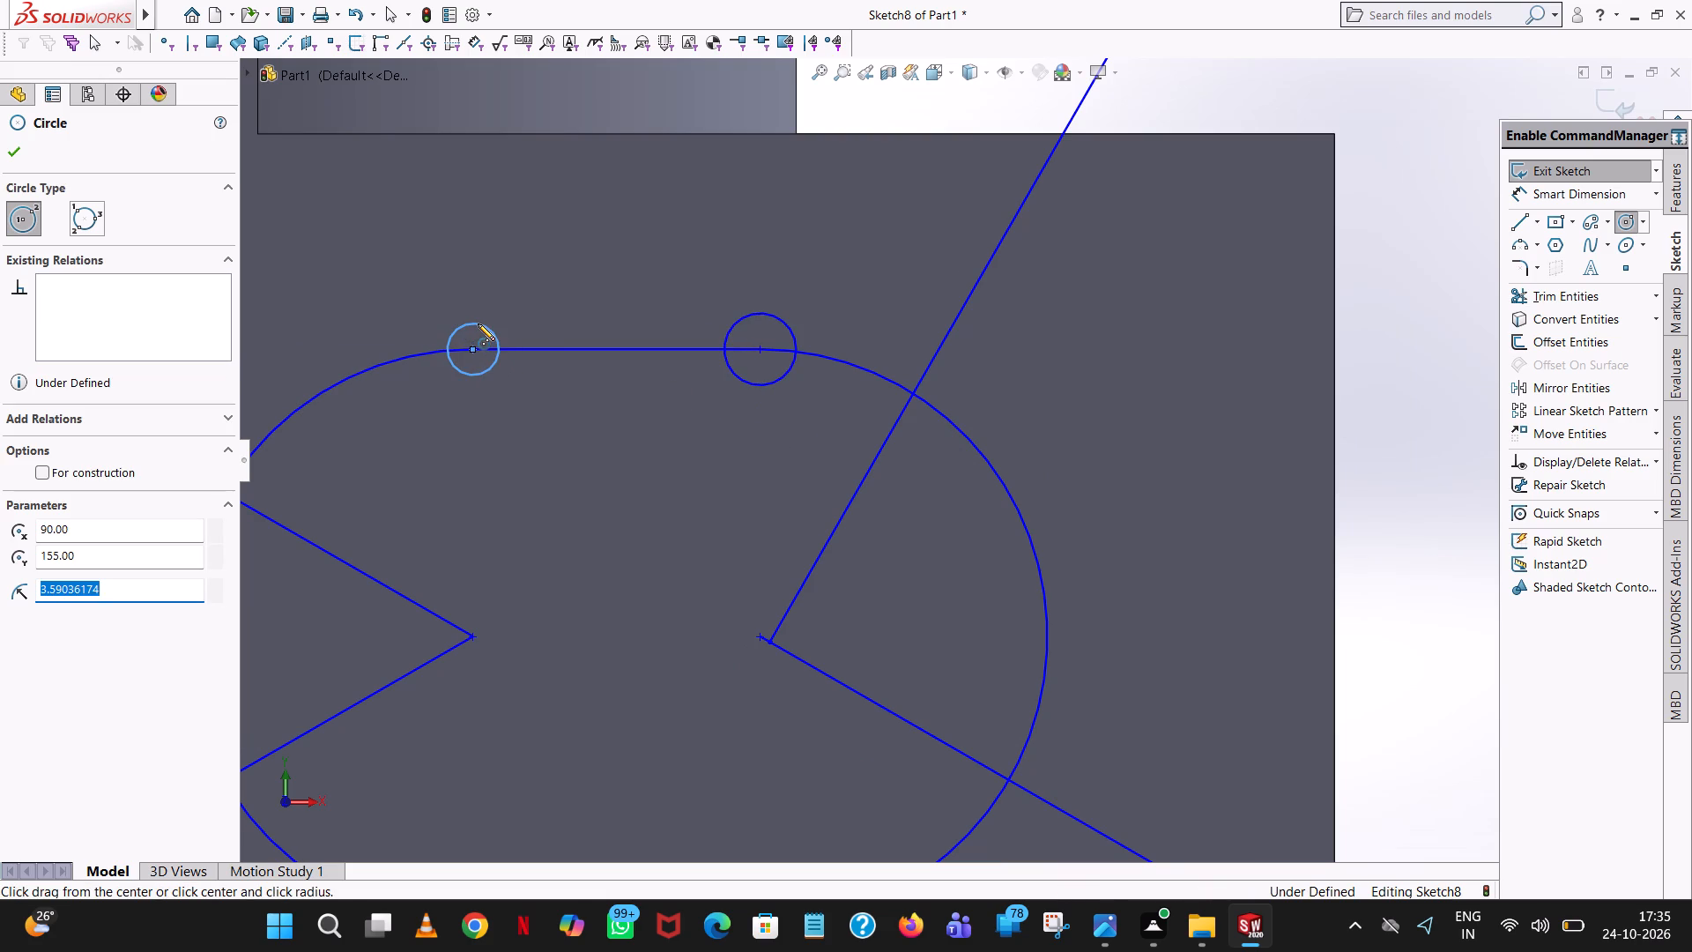
{"action": "key", "text": "6"}
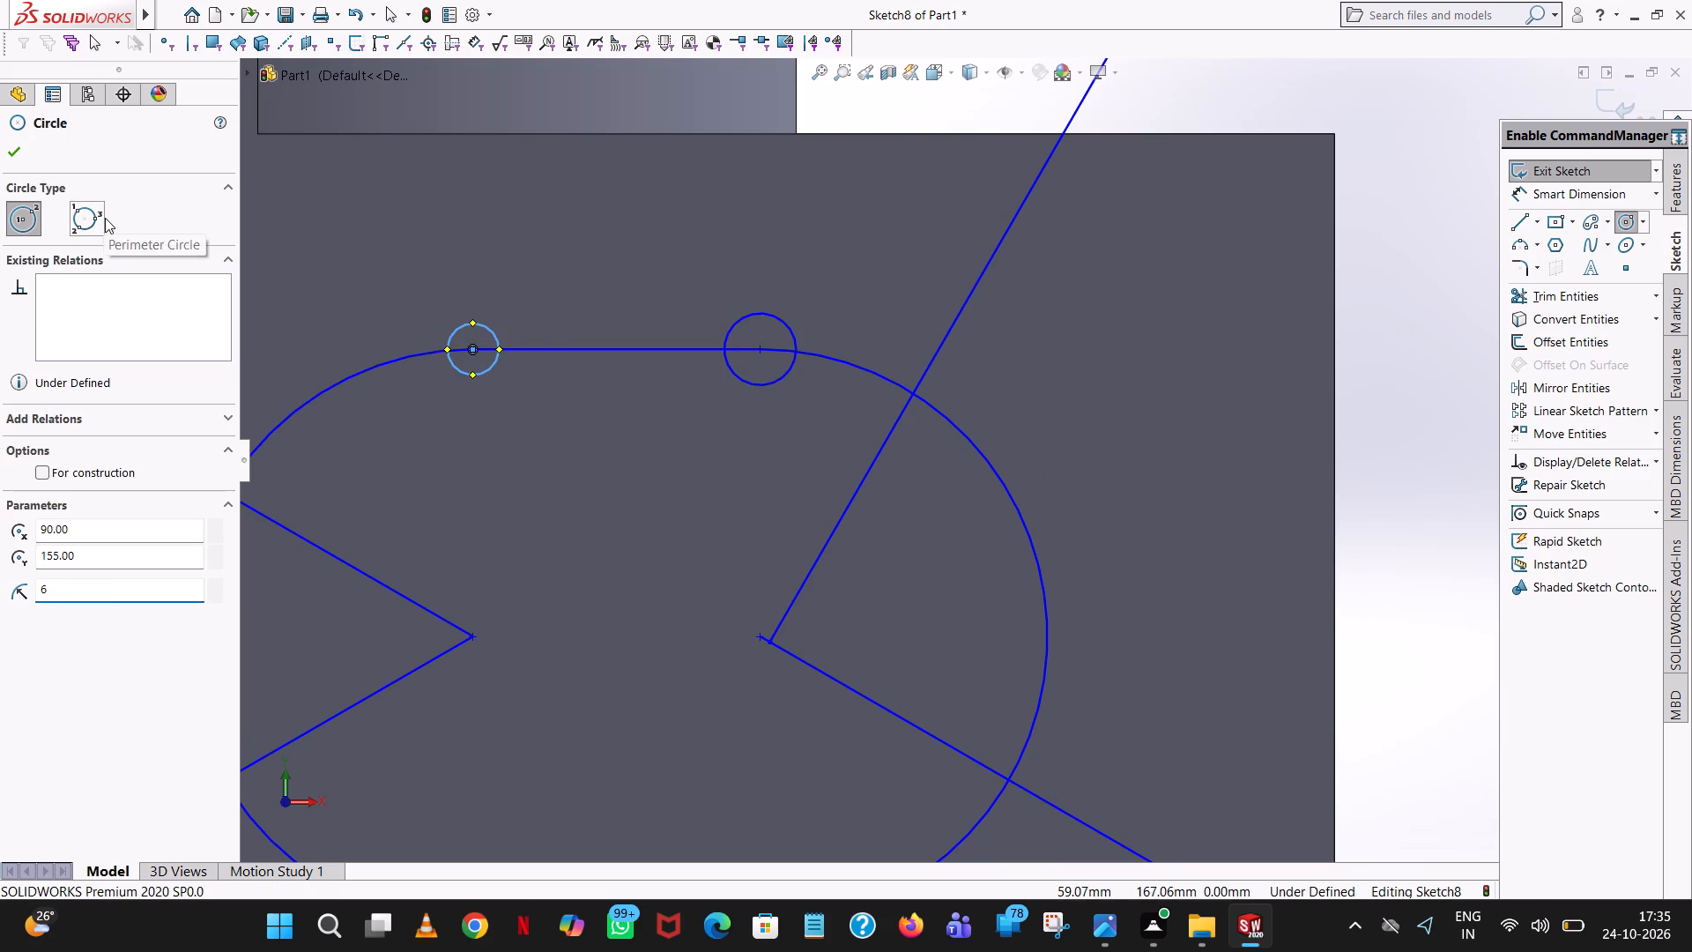
{"action": "key", "text": "BackSpace"}
{"action": "key", "text": "5"}
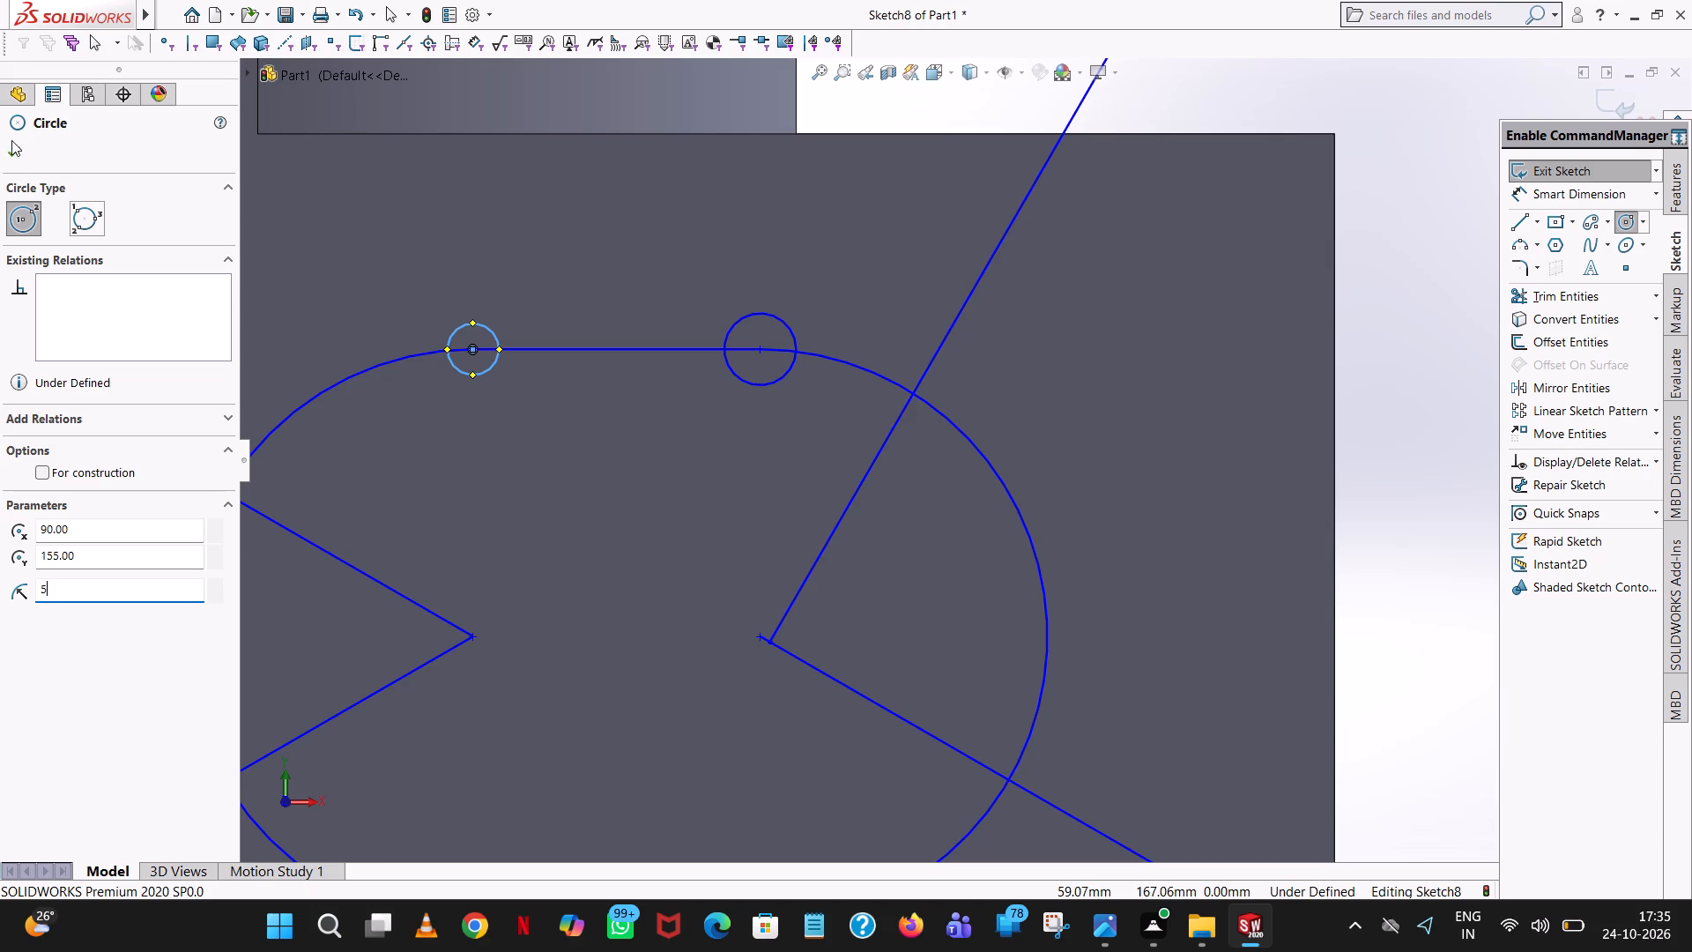
{"action": "left_click", "coordinate": [11, 157]}
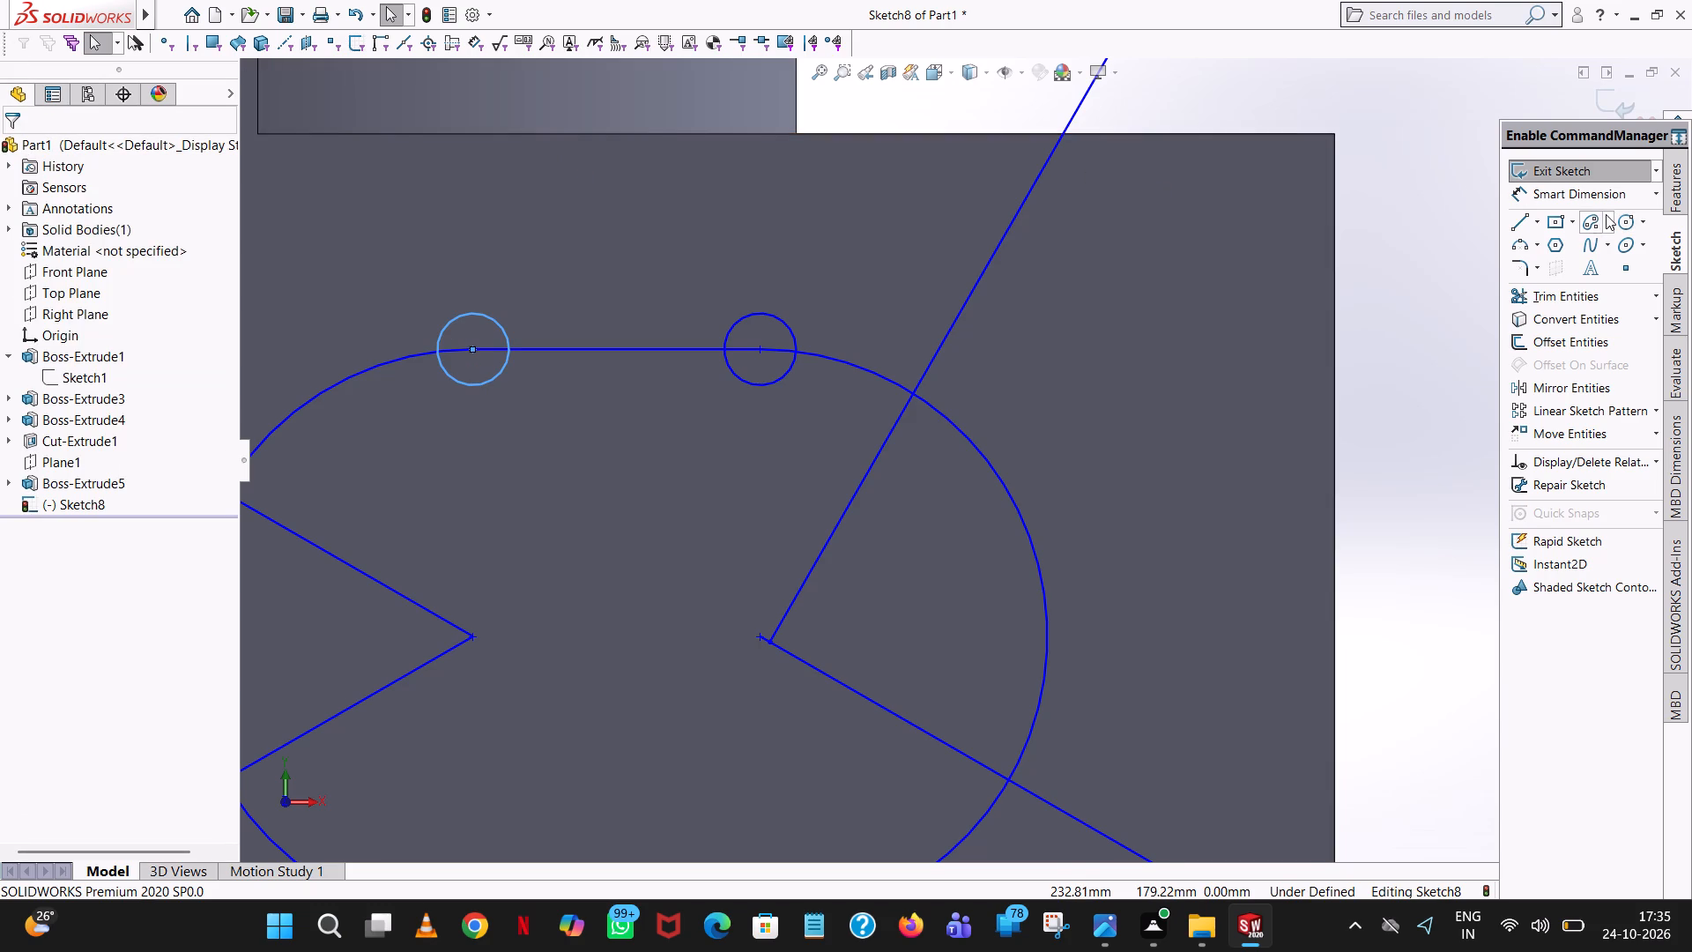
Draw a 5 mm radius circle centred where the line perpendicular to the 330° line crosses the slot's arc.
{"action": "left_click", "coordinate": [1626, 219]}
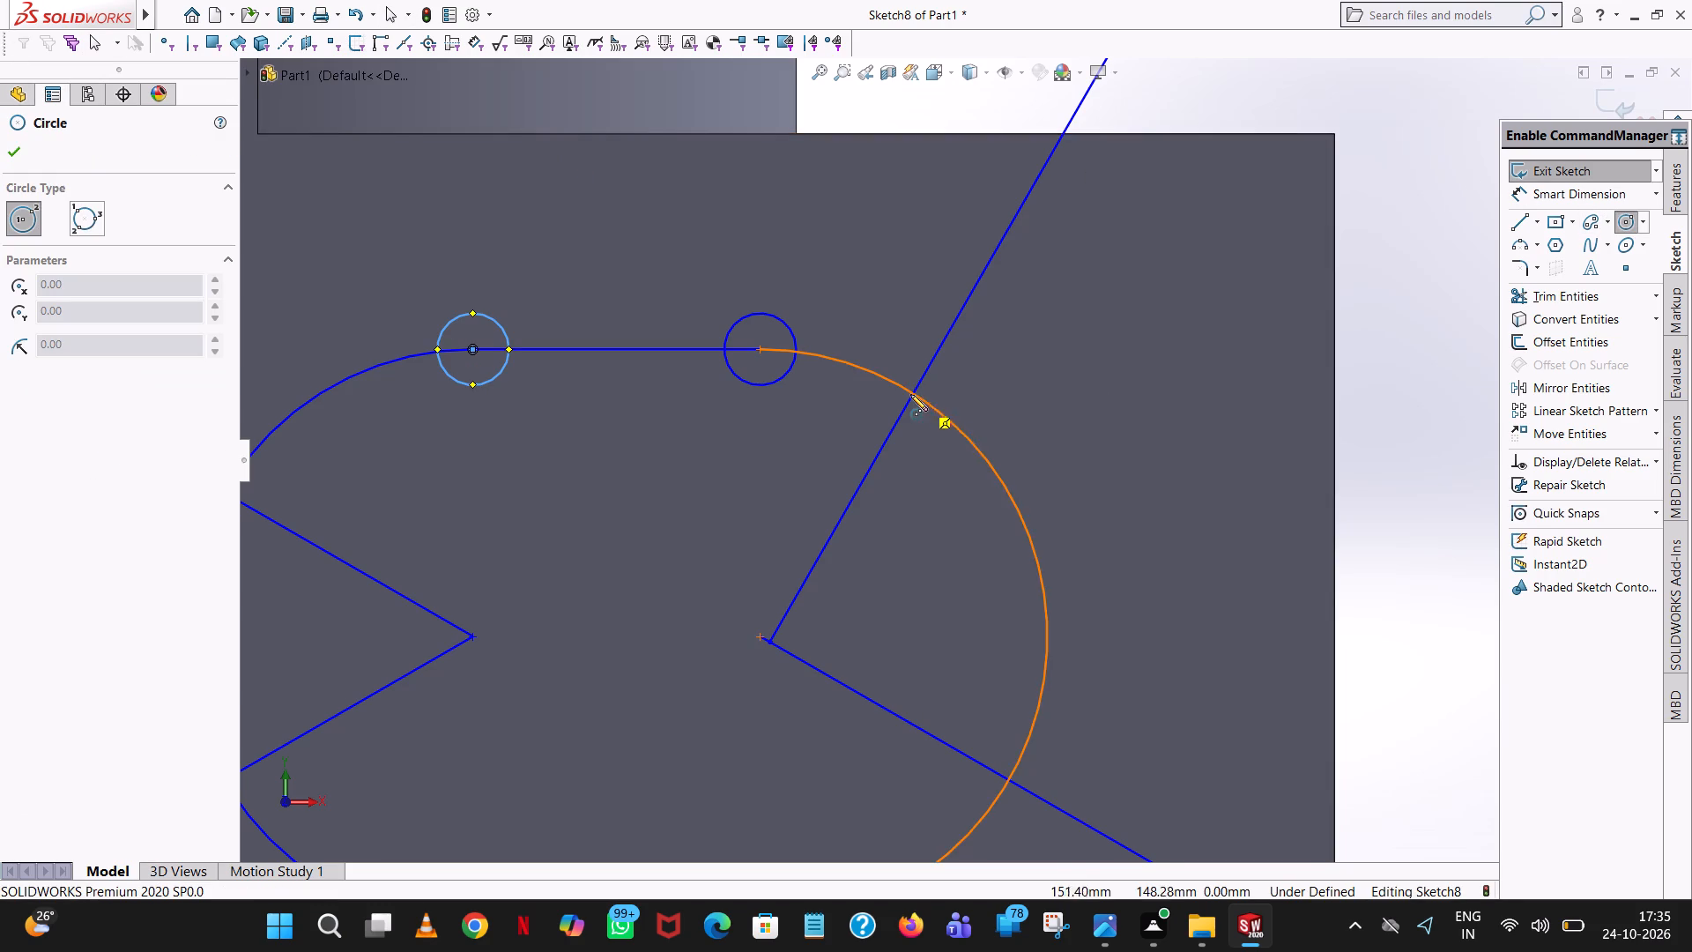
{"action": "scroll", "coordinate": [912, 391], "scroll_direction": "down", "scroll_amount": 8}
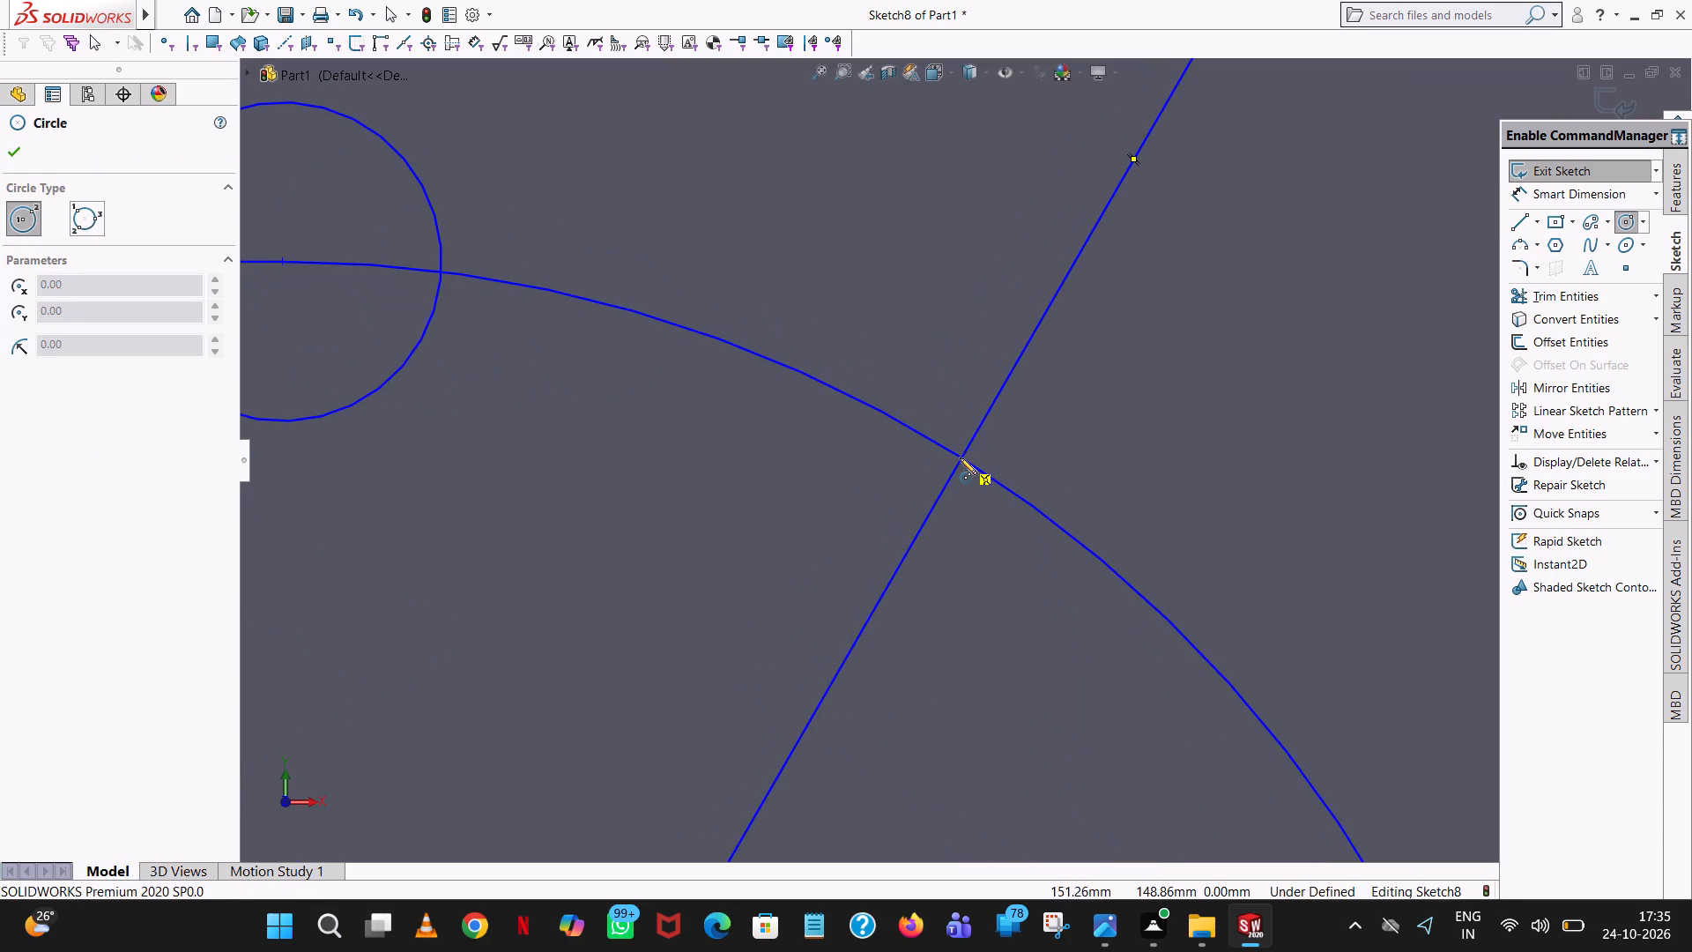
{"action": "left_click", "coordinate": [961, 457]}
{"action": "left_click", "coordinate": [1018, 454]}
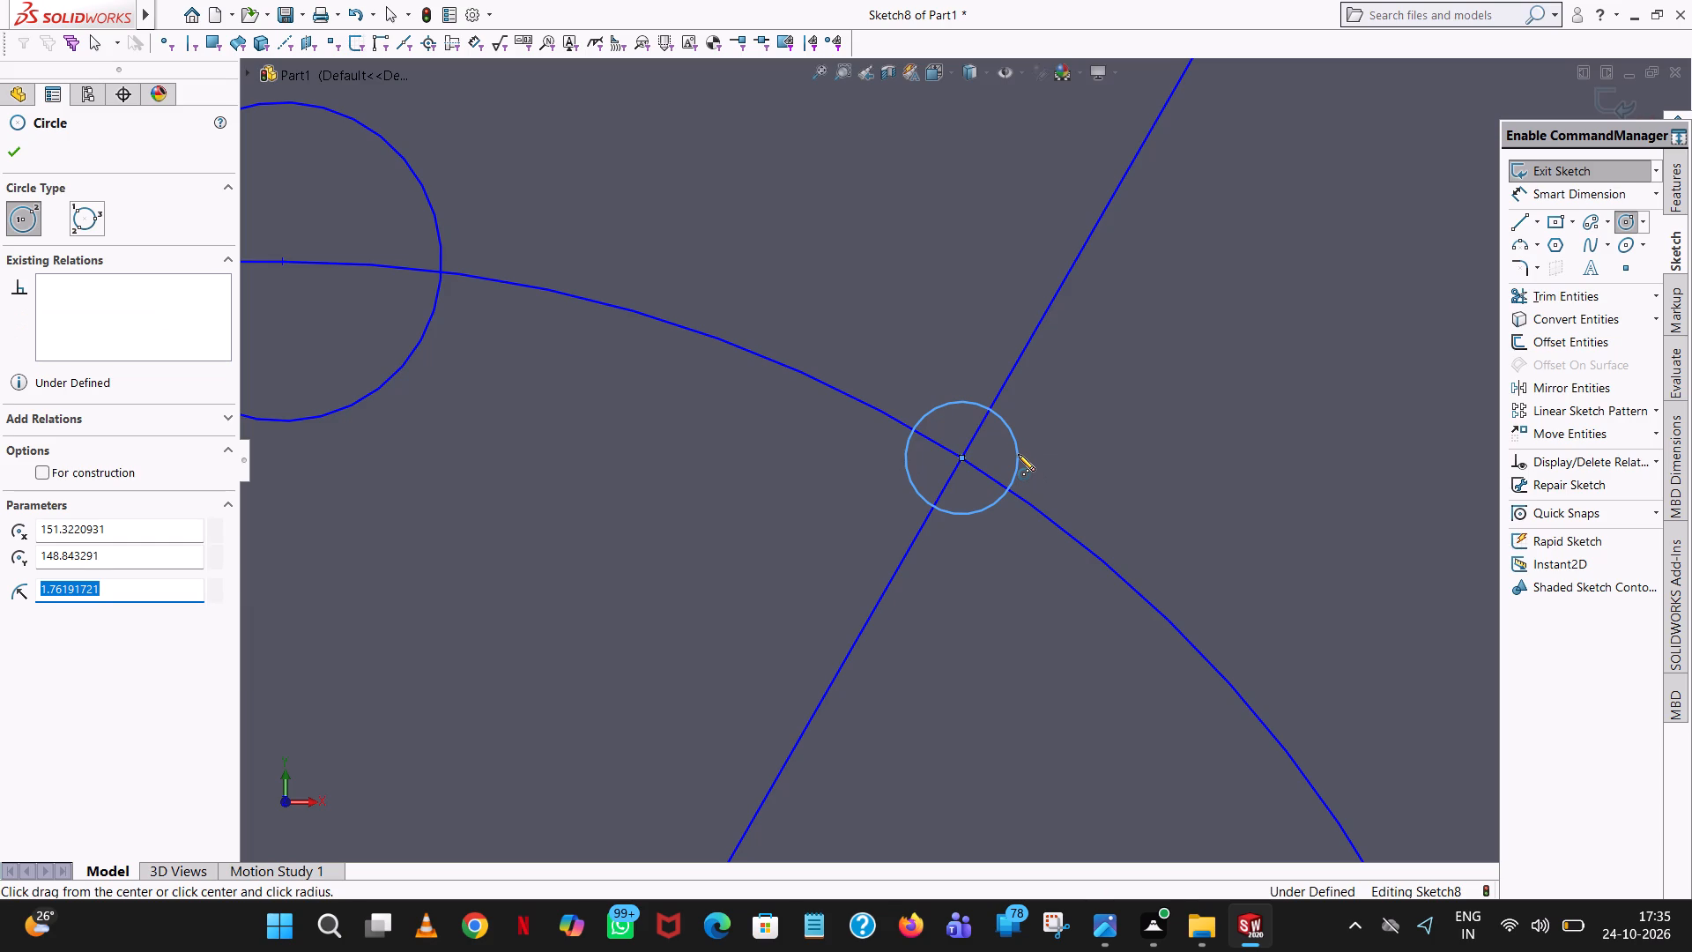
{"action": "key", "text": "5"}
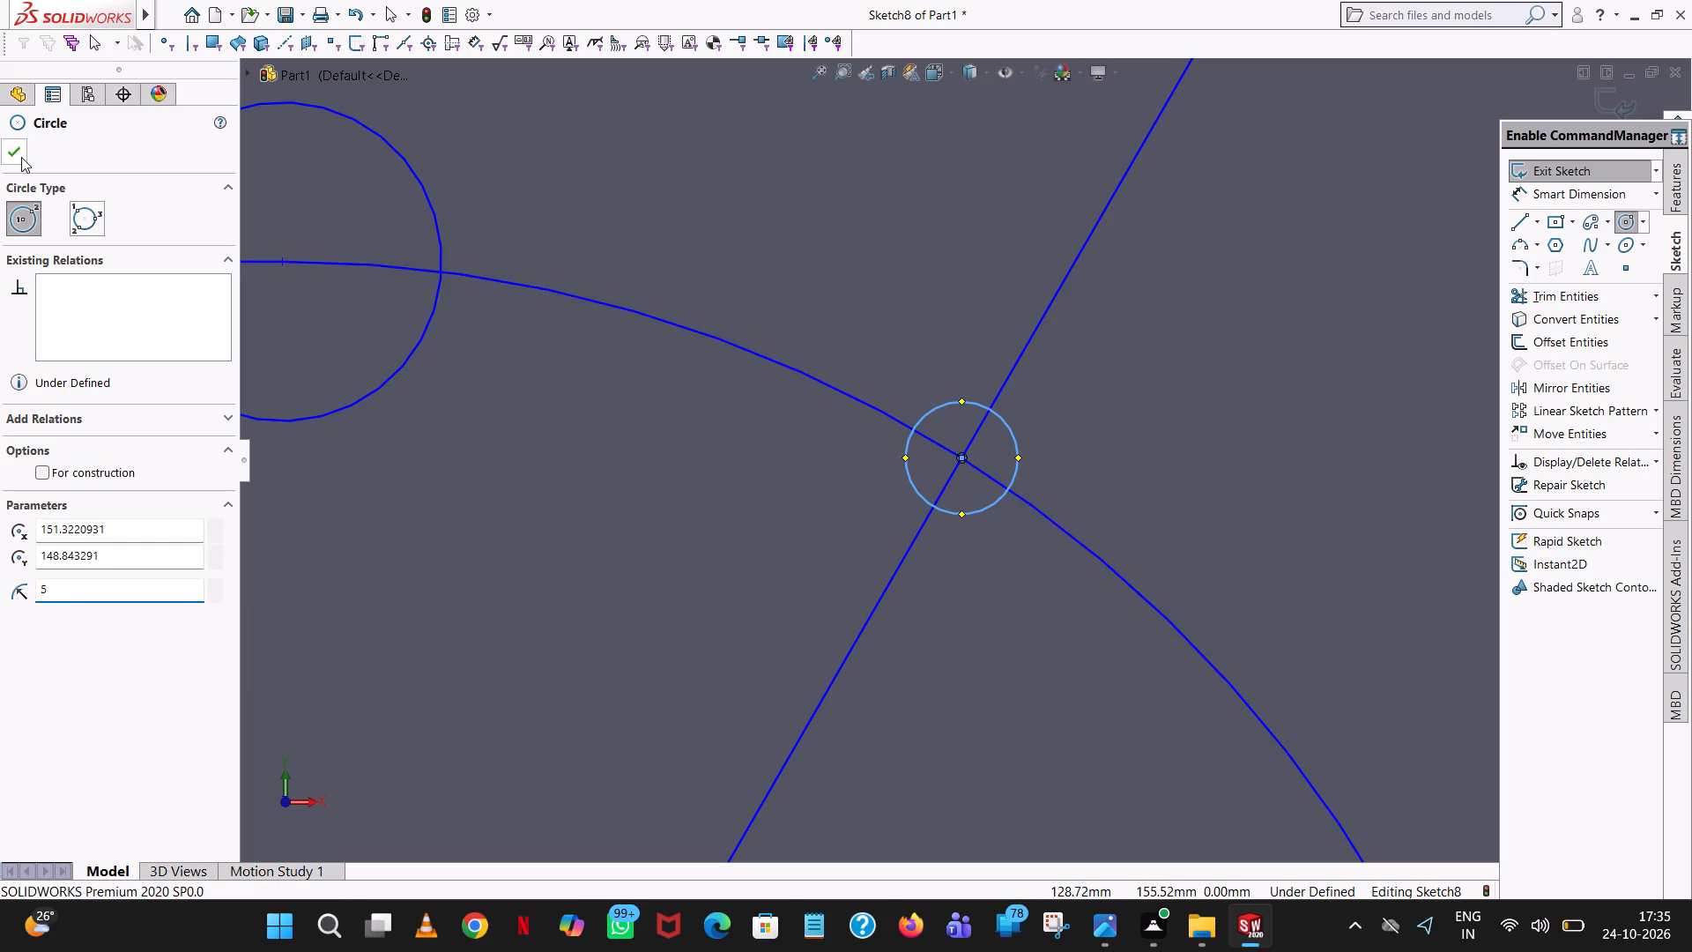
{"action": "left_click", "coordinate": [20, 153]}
Trim away the perpendicular line crossing the block's top edge and the circle at its intersection with the slot's arc.
{"action": "scroll", "coordinate": [1100, 373], "scroll_direction": "up", "scroll_amount": 13}
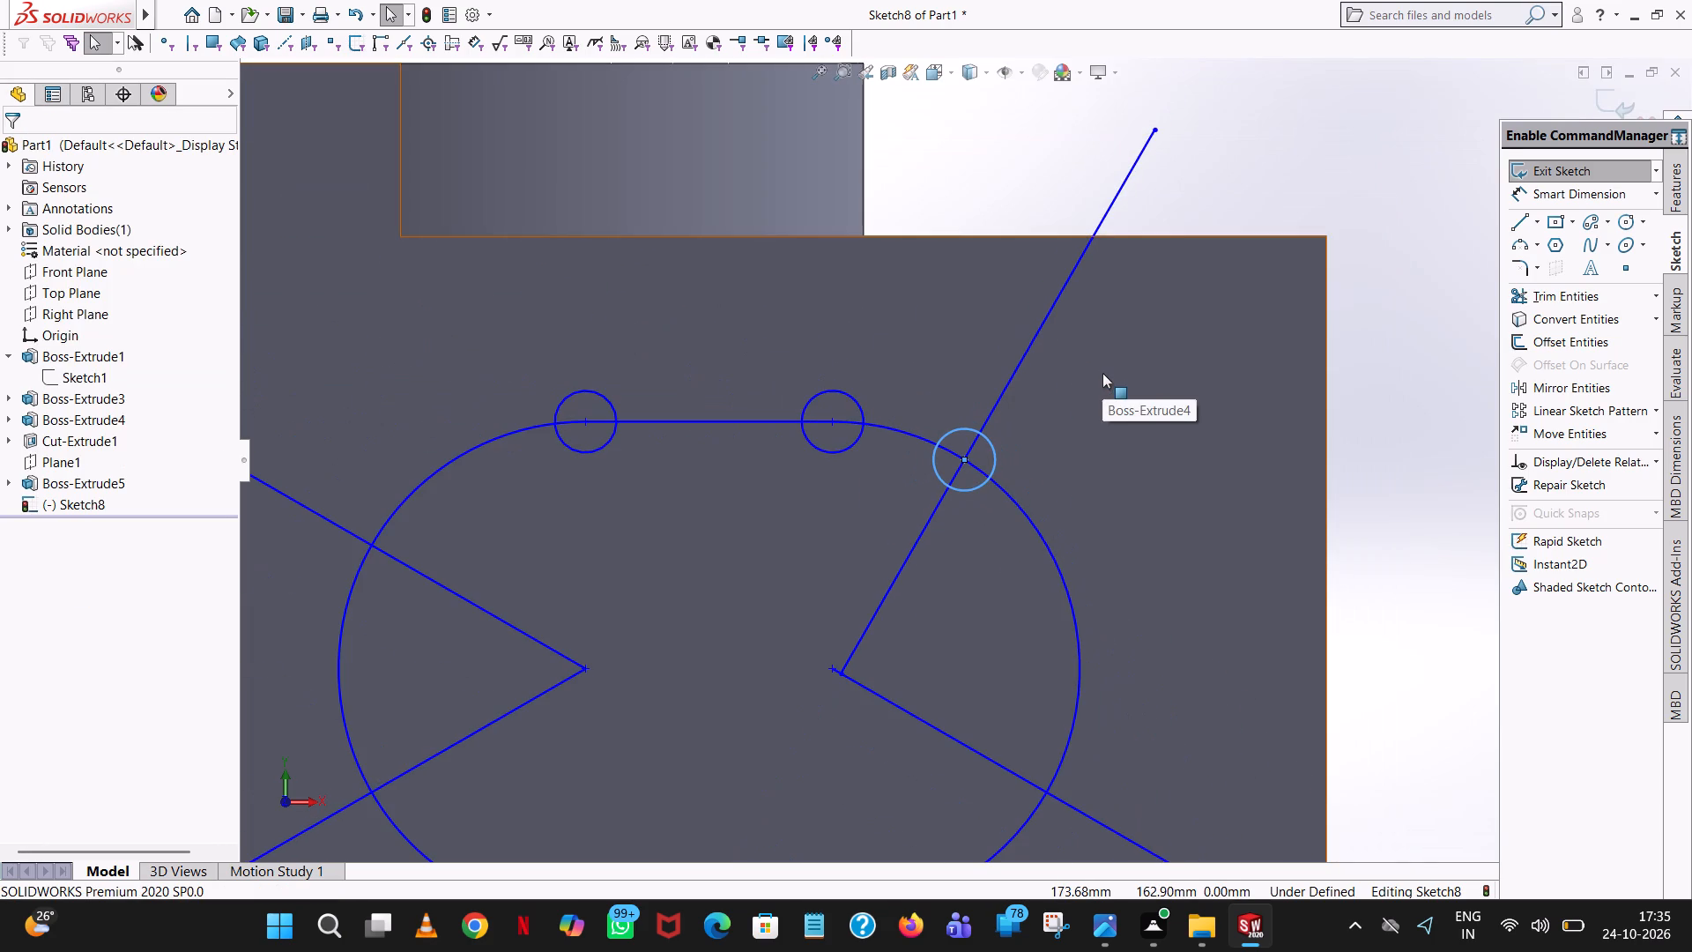
{"action": "scroll", "coordinate": [1139, 501], "scroll_direction": "up", "scroll_amount": 4}
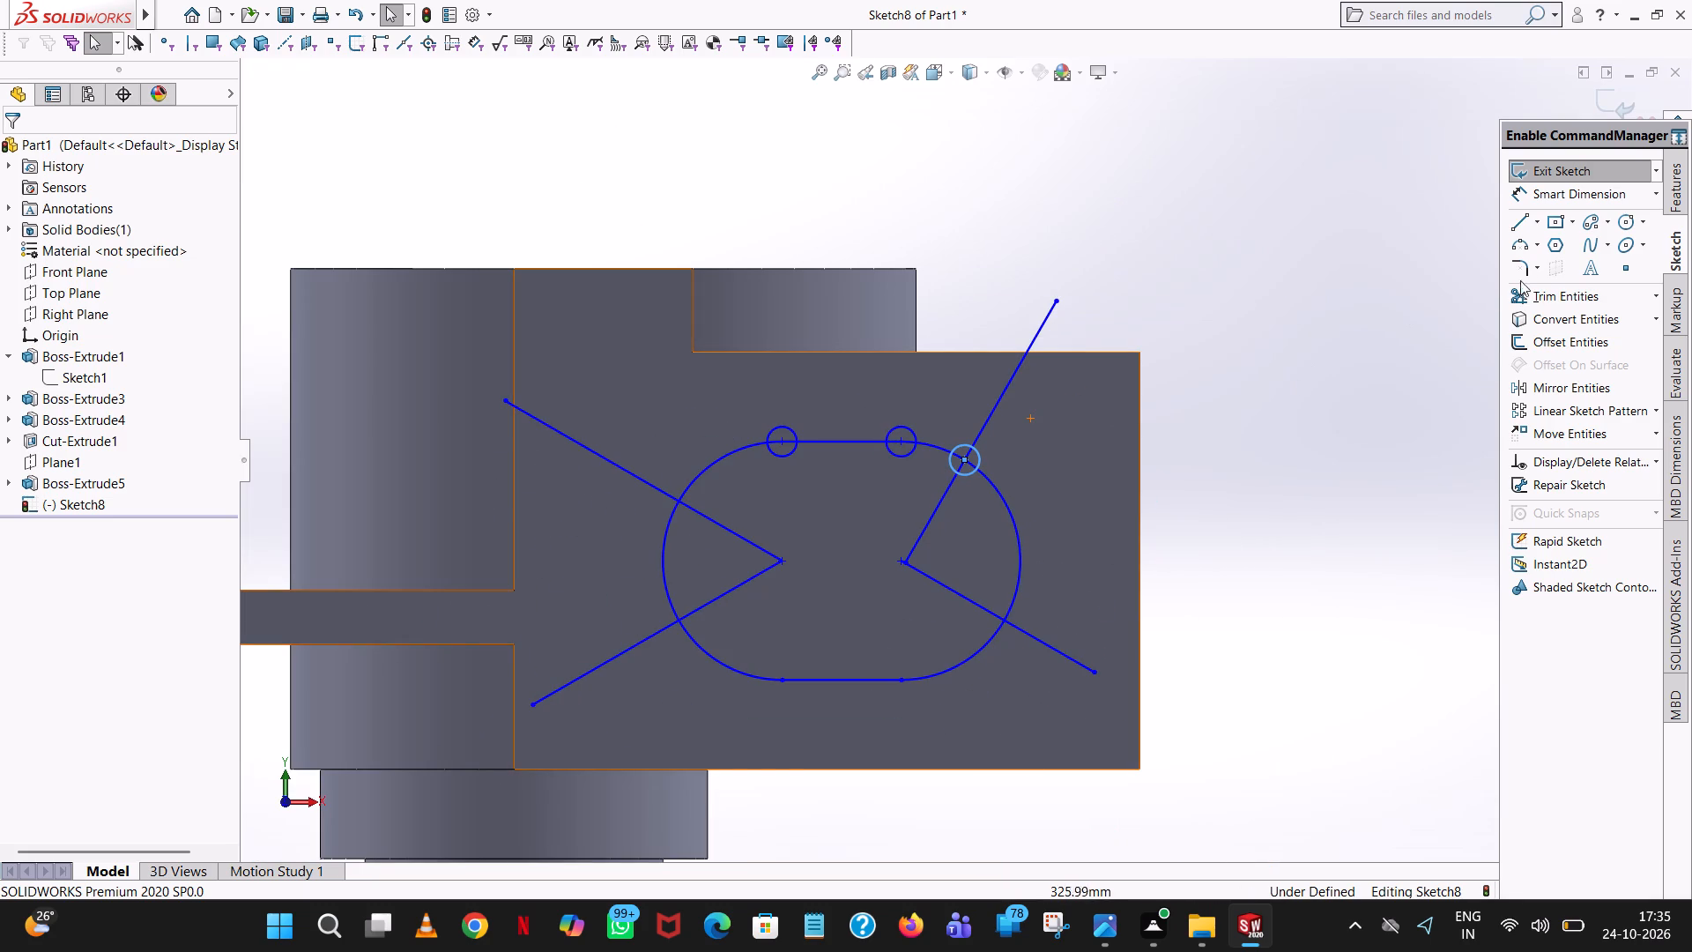
{"action": "left_click", "coordinate": [1583, 305]}
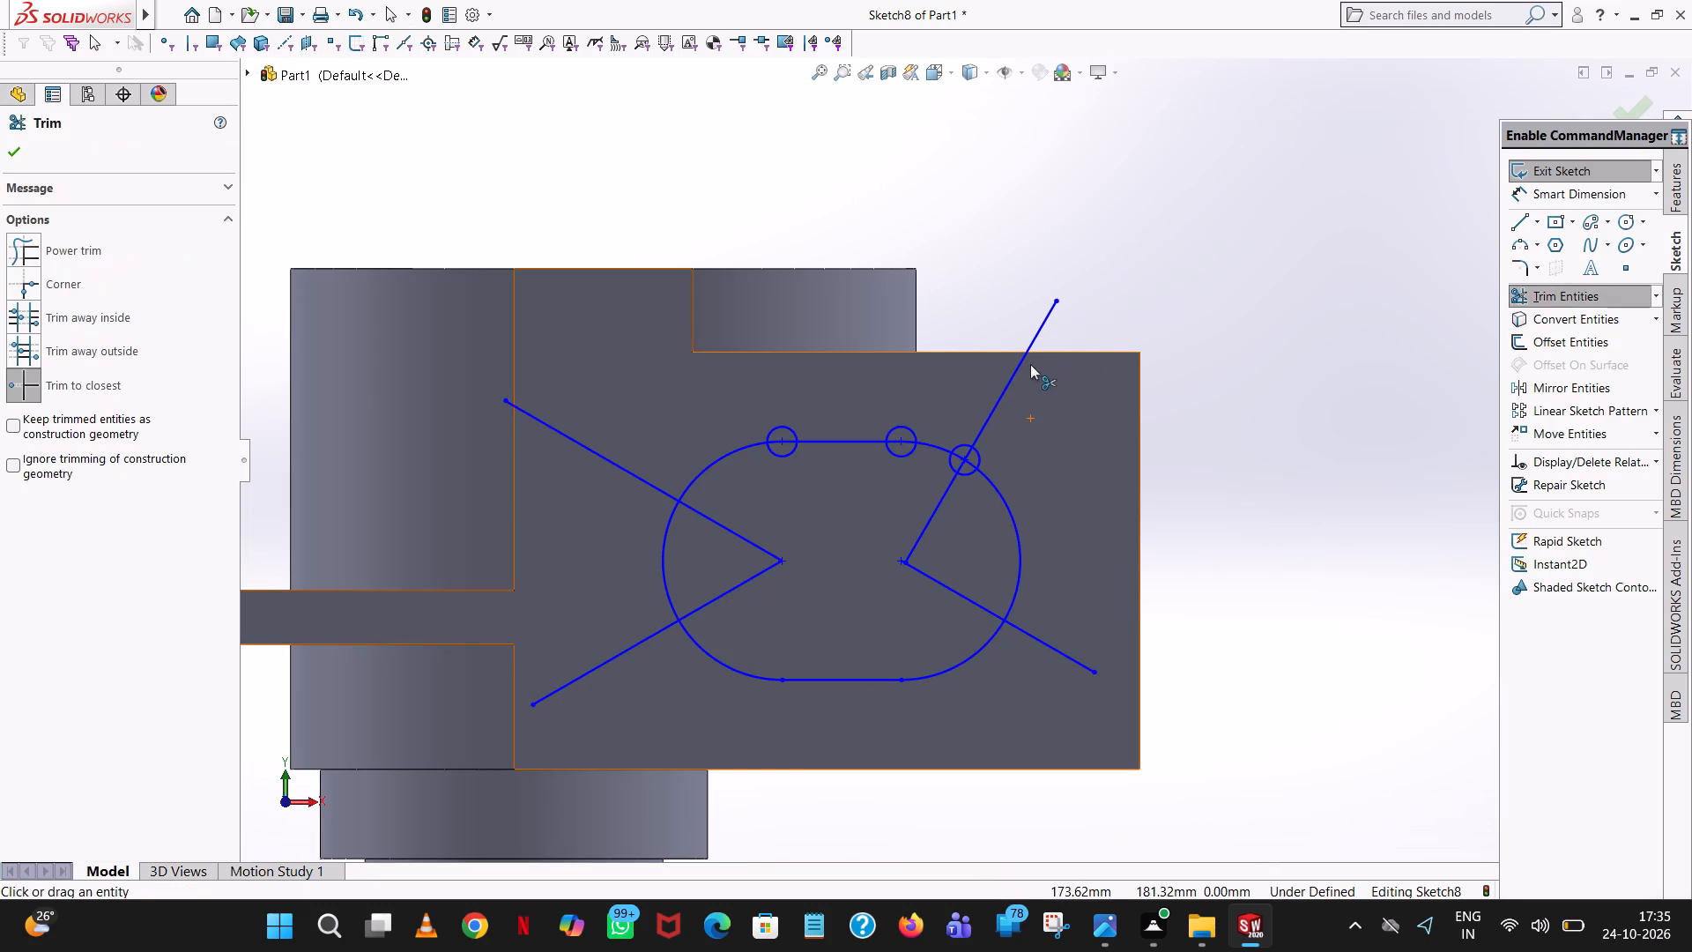
{"action": "left_click", "coordinate": [1019, 368]}
{"action": "left_click", "coordinate": [973, 450]}
{"action": "left_click", "coordinate": [974, 450]}
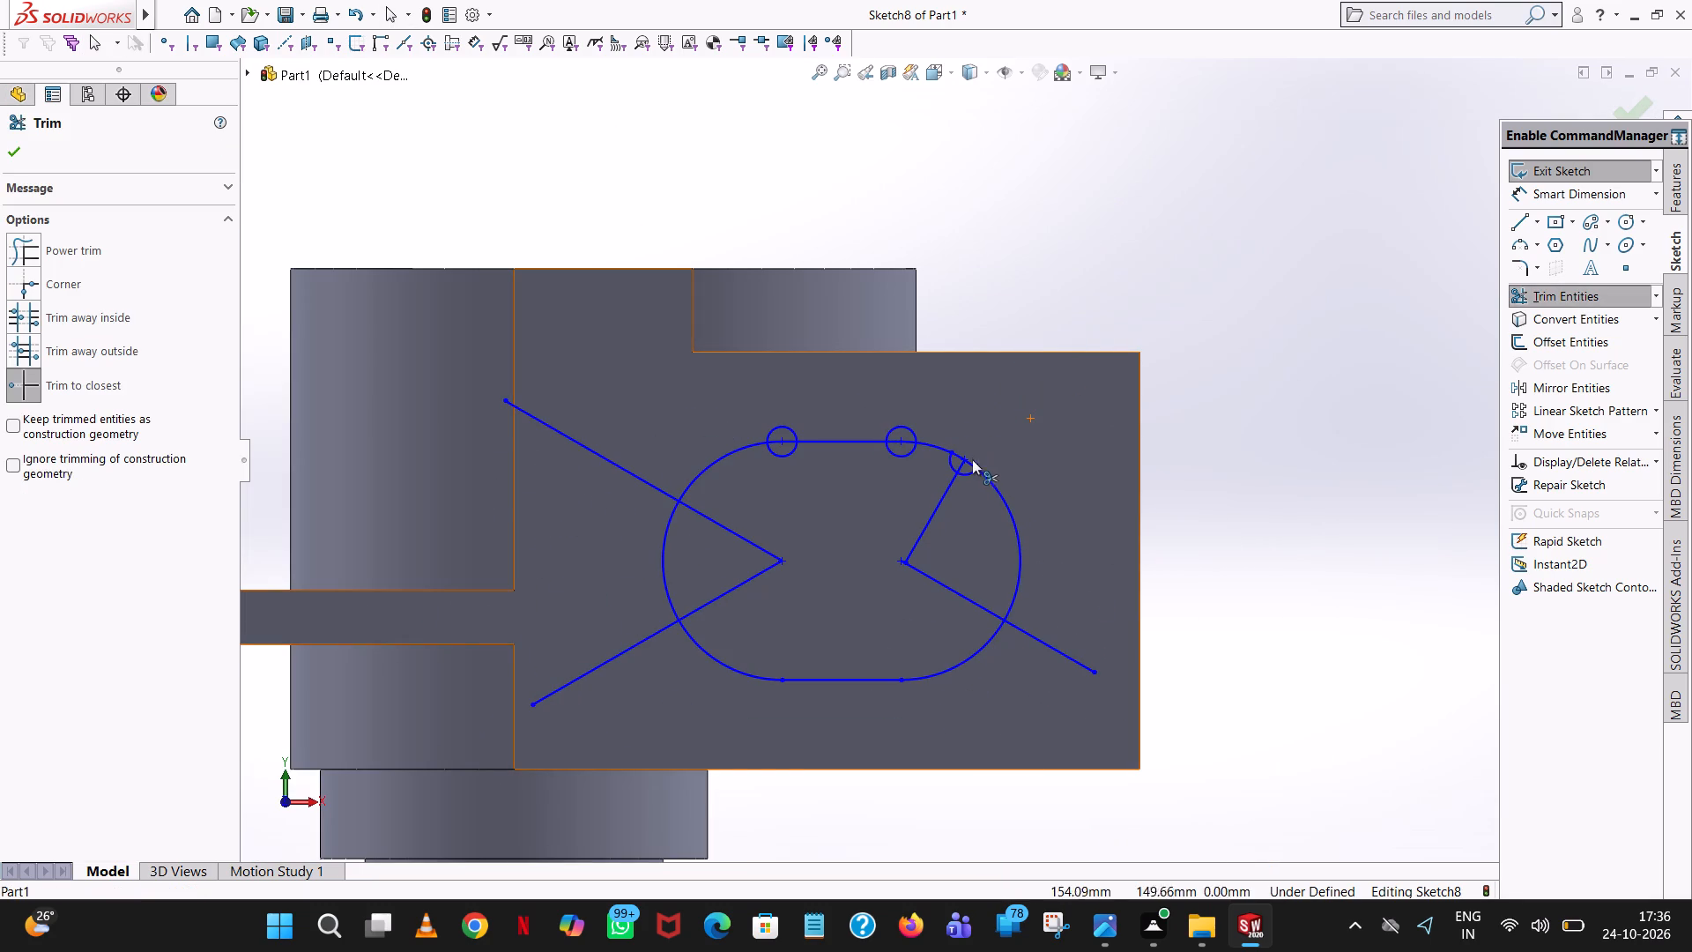
{"action": "left_click", "coordinate": [966, 478]}
{"action": "left_click", "coordinate": [954, 477]}
{"action": "left_click", "coordinate": [951, 463]}
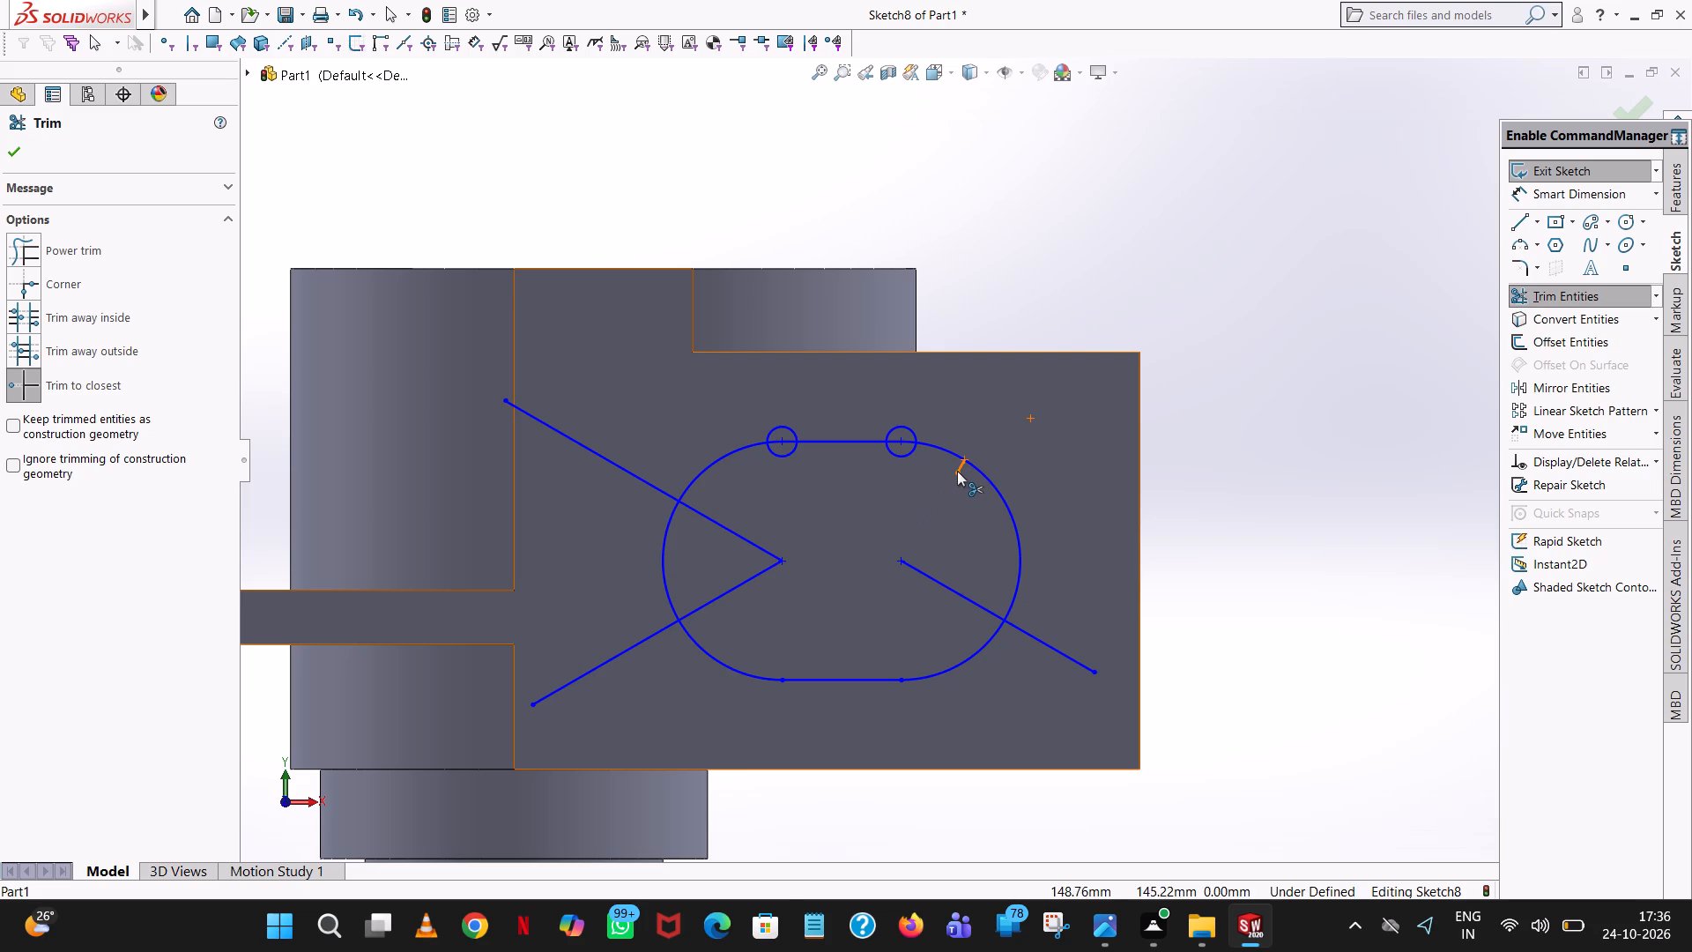
{"action": "left_click", "coordinate": [957, 471]}
Draw a line about 124 mm long outward from the 330° line's arc centre, crossing the slot's upper curve, and set its angle to 30°.
{"action": "left_click", "coordinate": [1523, 224]}
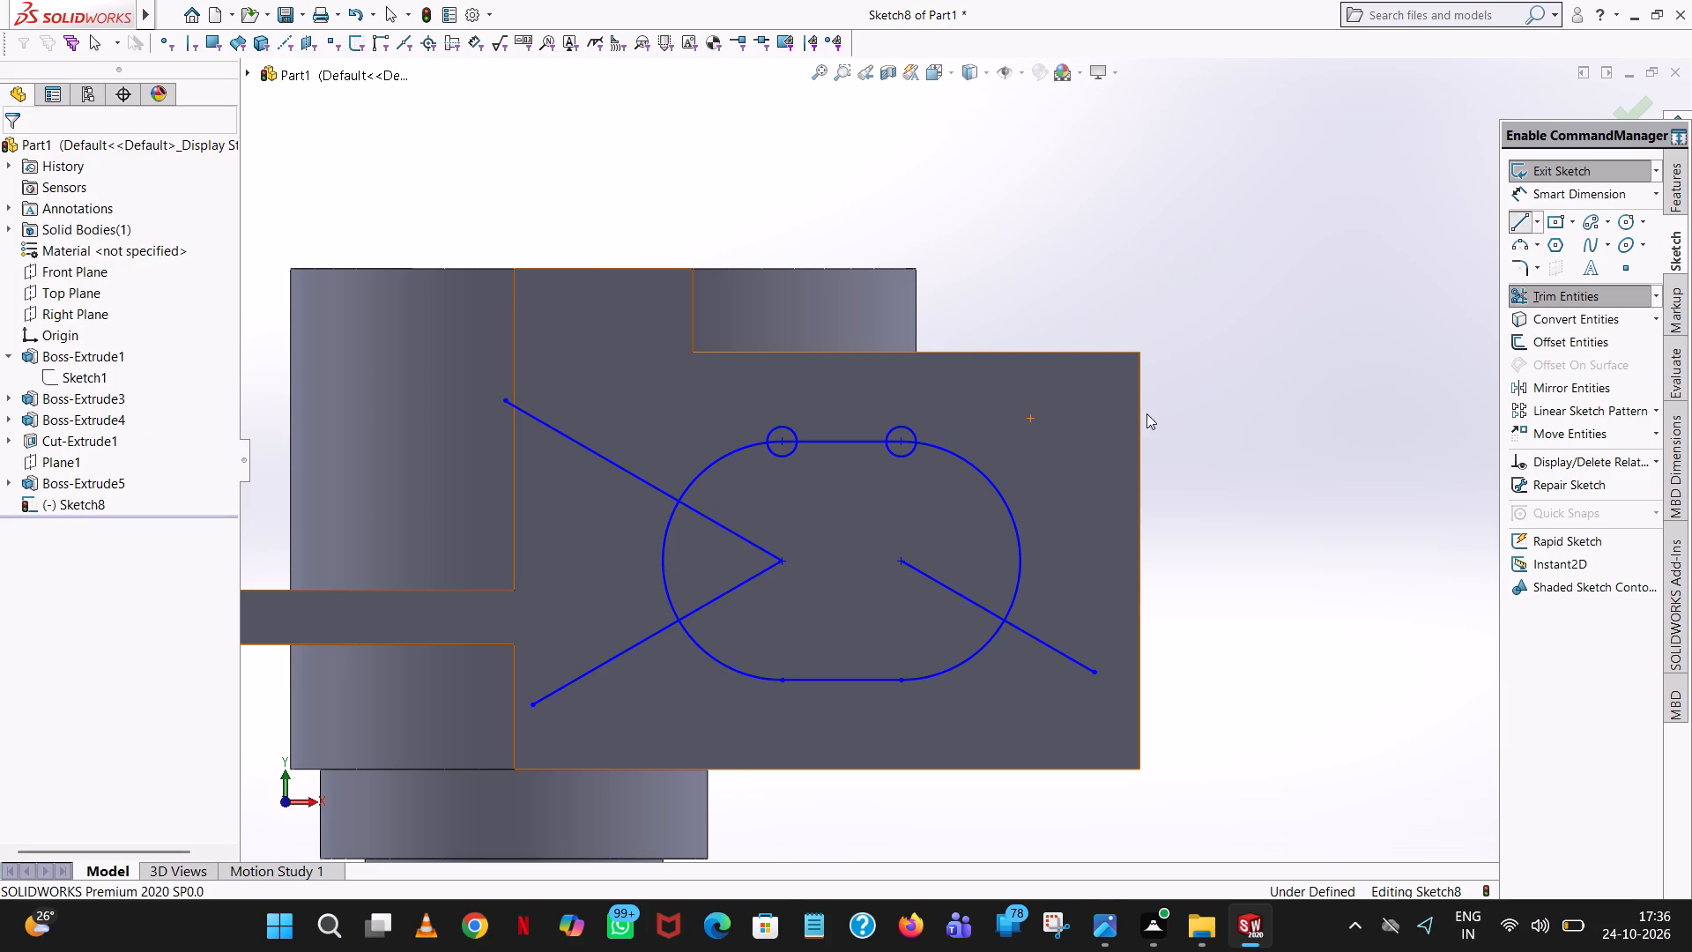
{"action": "left_click", "coordinate": [901, 561]}
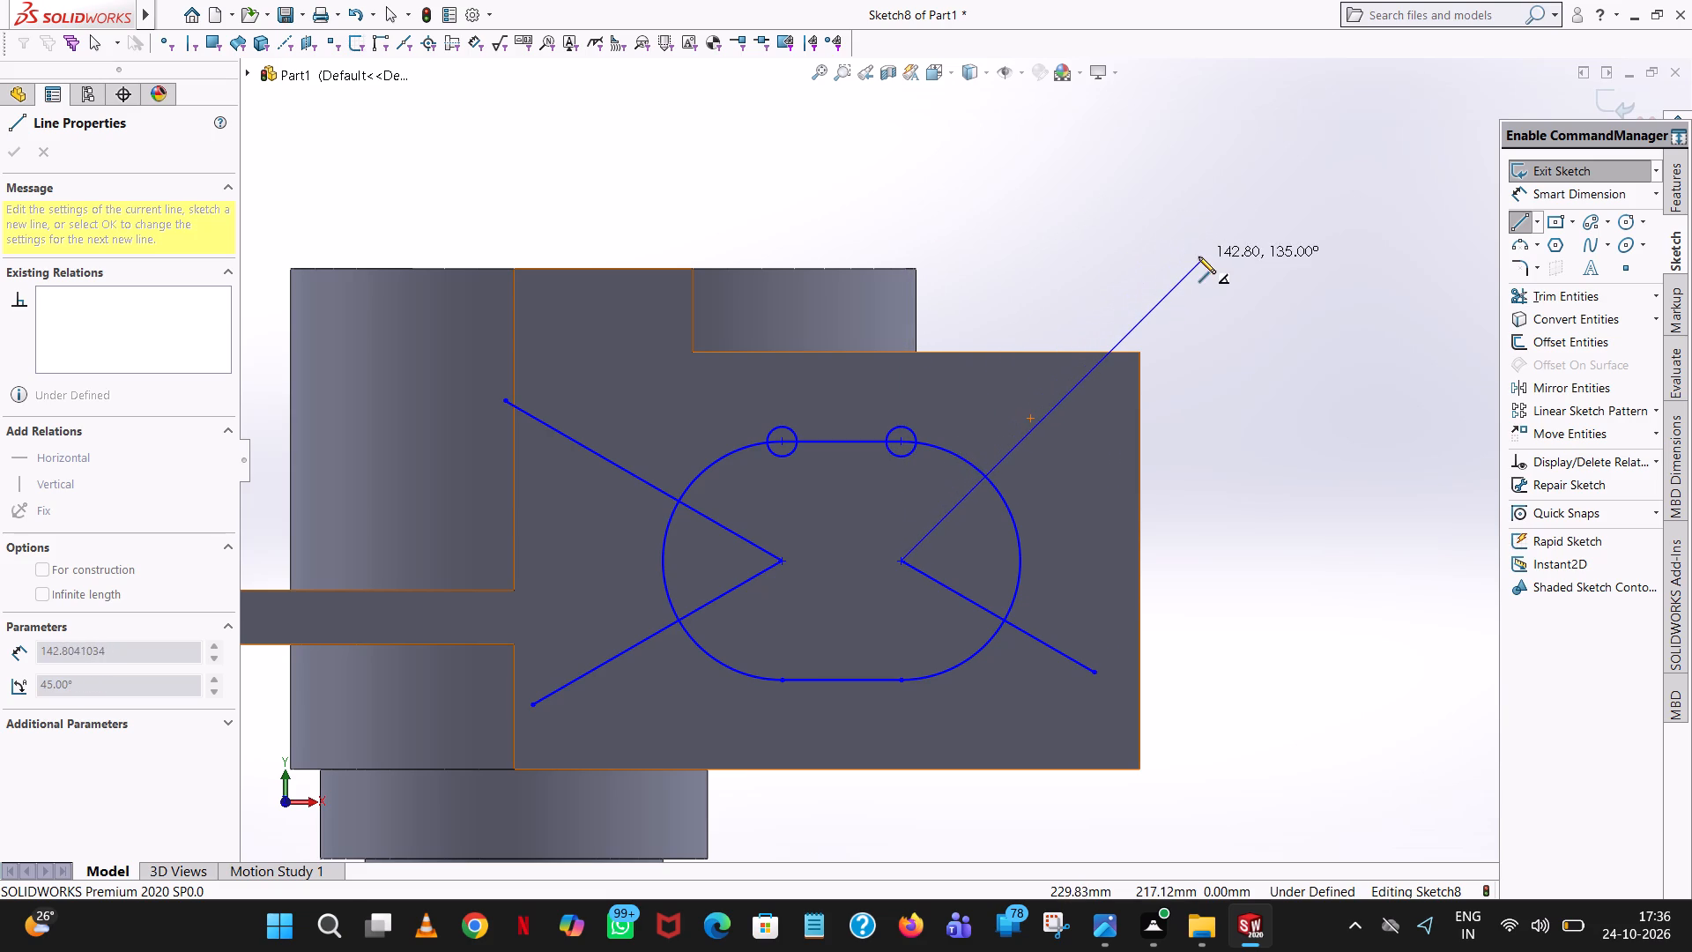
{"action": "left_click_drag", "start_coordinate": [1191, 331], "coordinate": [1191, 350]}
{"action": "right_click", "coordinate": [1183, 353]}
{"action": "left_click", "coordinate": [1267, 376]}
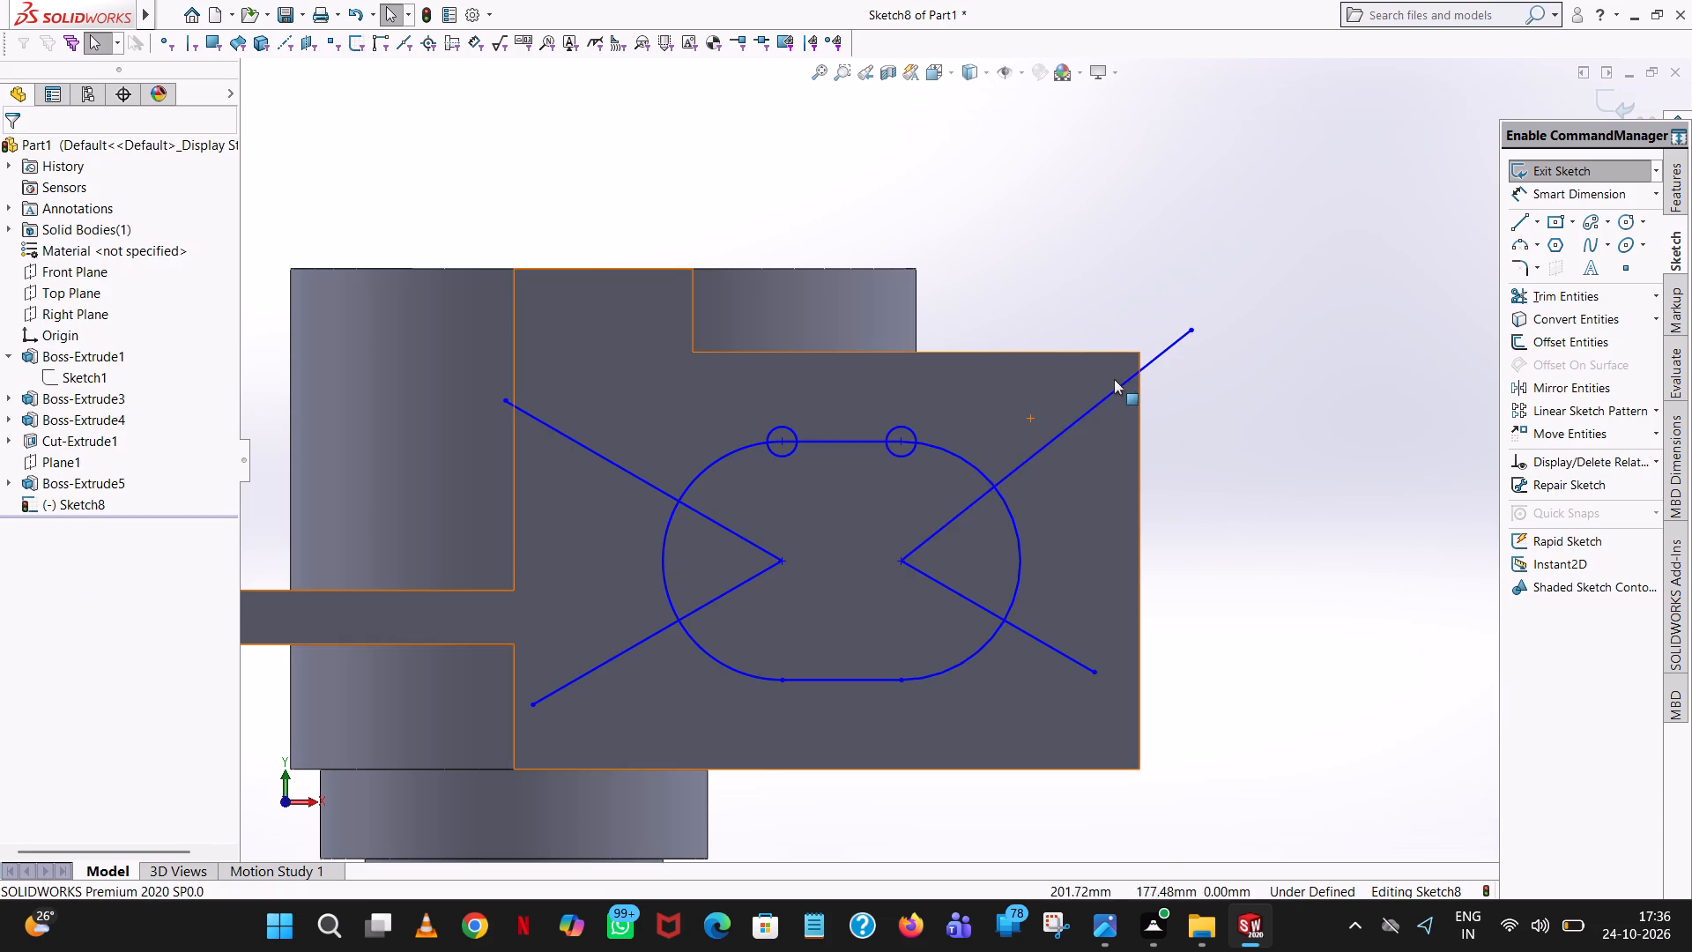
{"action": "left_click", "coordinate": [1111, 388]}
{"action": "left_click", "coordinate": [1316, 349]}
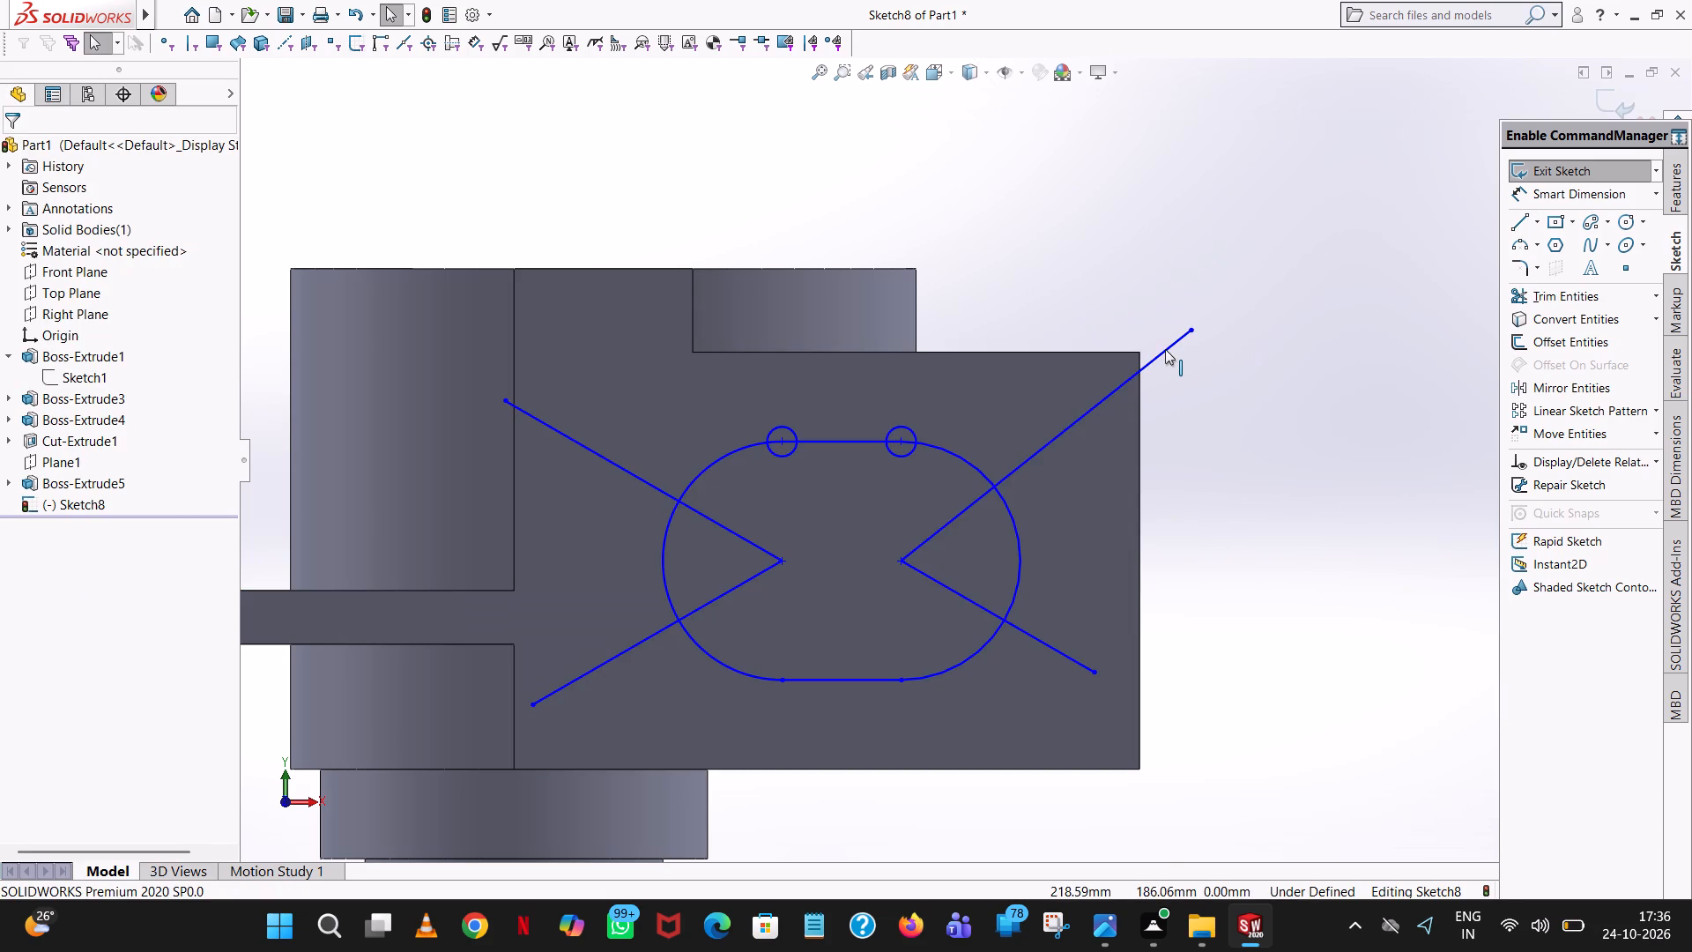
{"action": "left_click", "coordinate": [1165, 349]}
{"action": "double_click", "coordinate": [113, 598]}
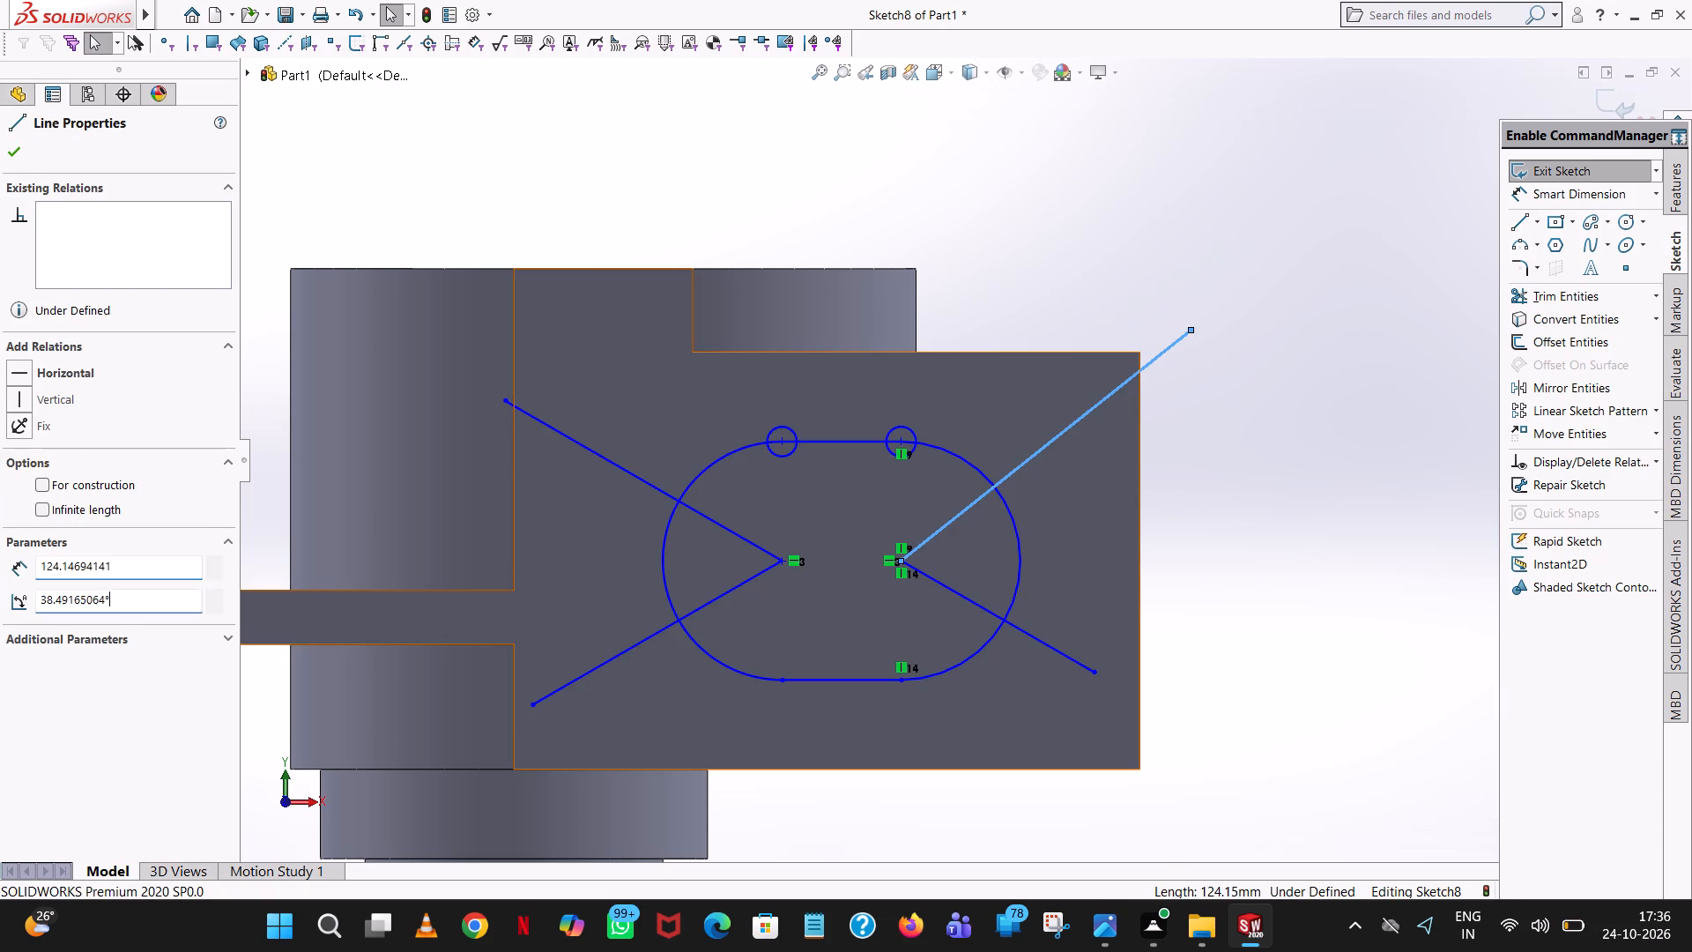
{"action": "type", "text": "30"}
{"action": "key", "text": "Return"}
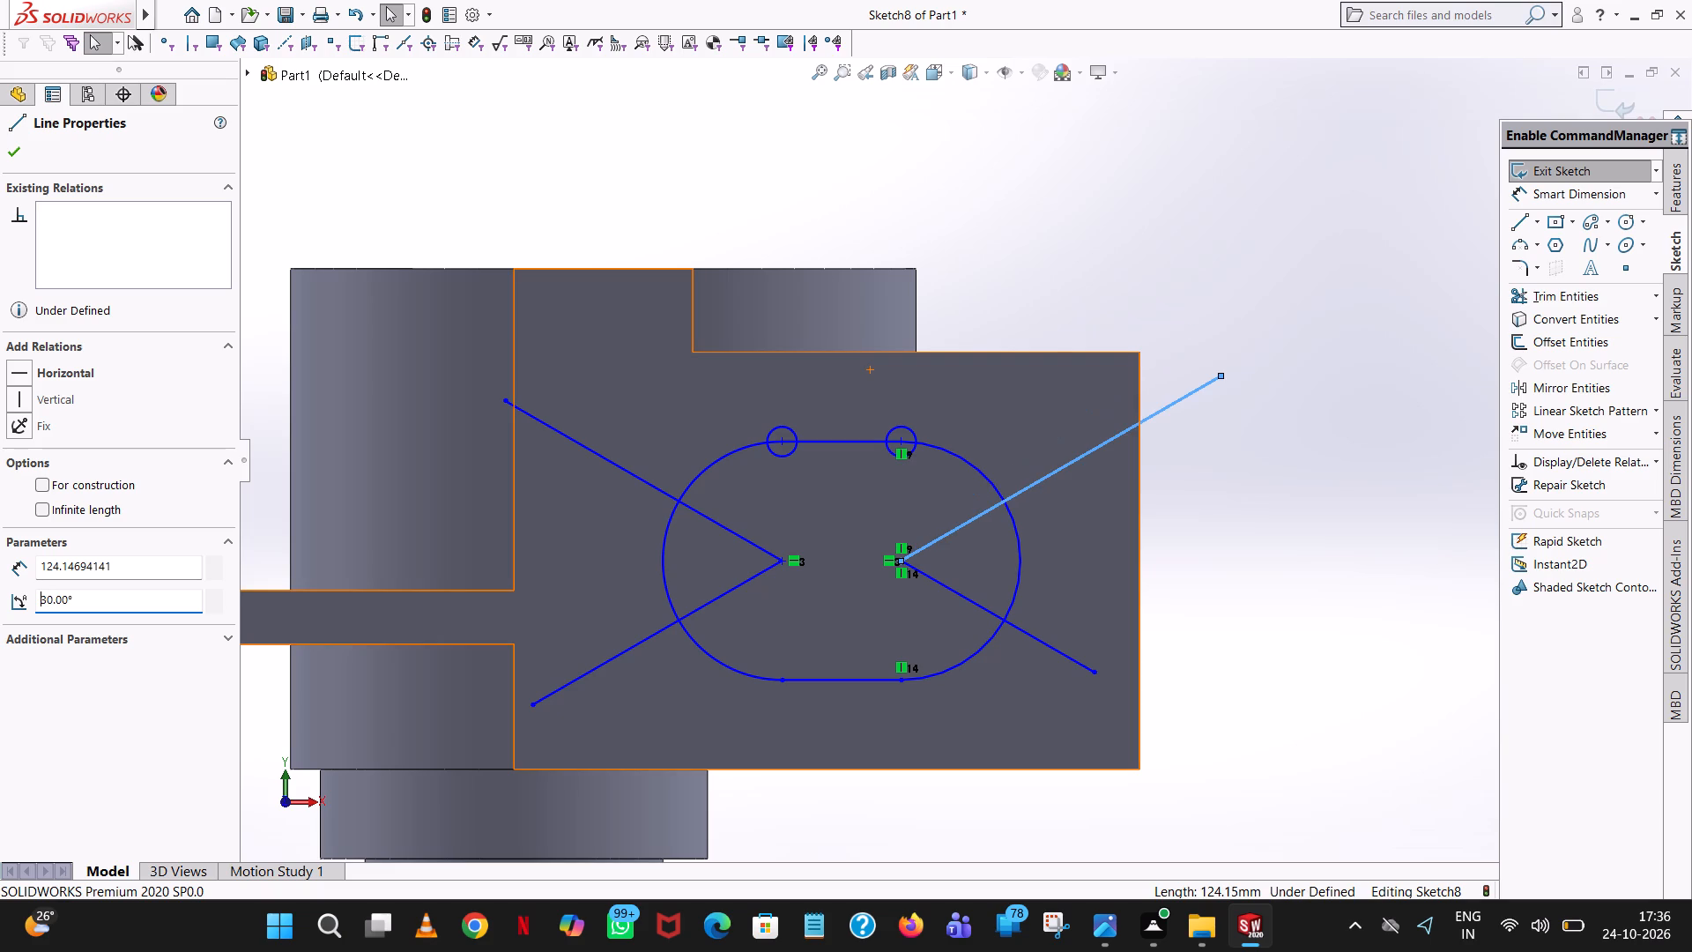
{"action": "left_click", "coordinate": [1138, 179]}
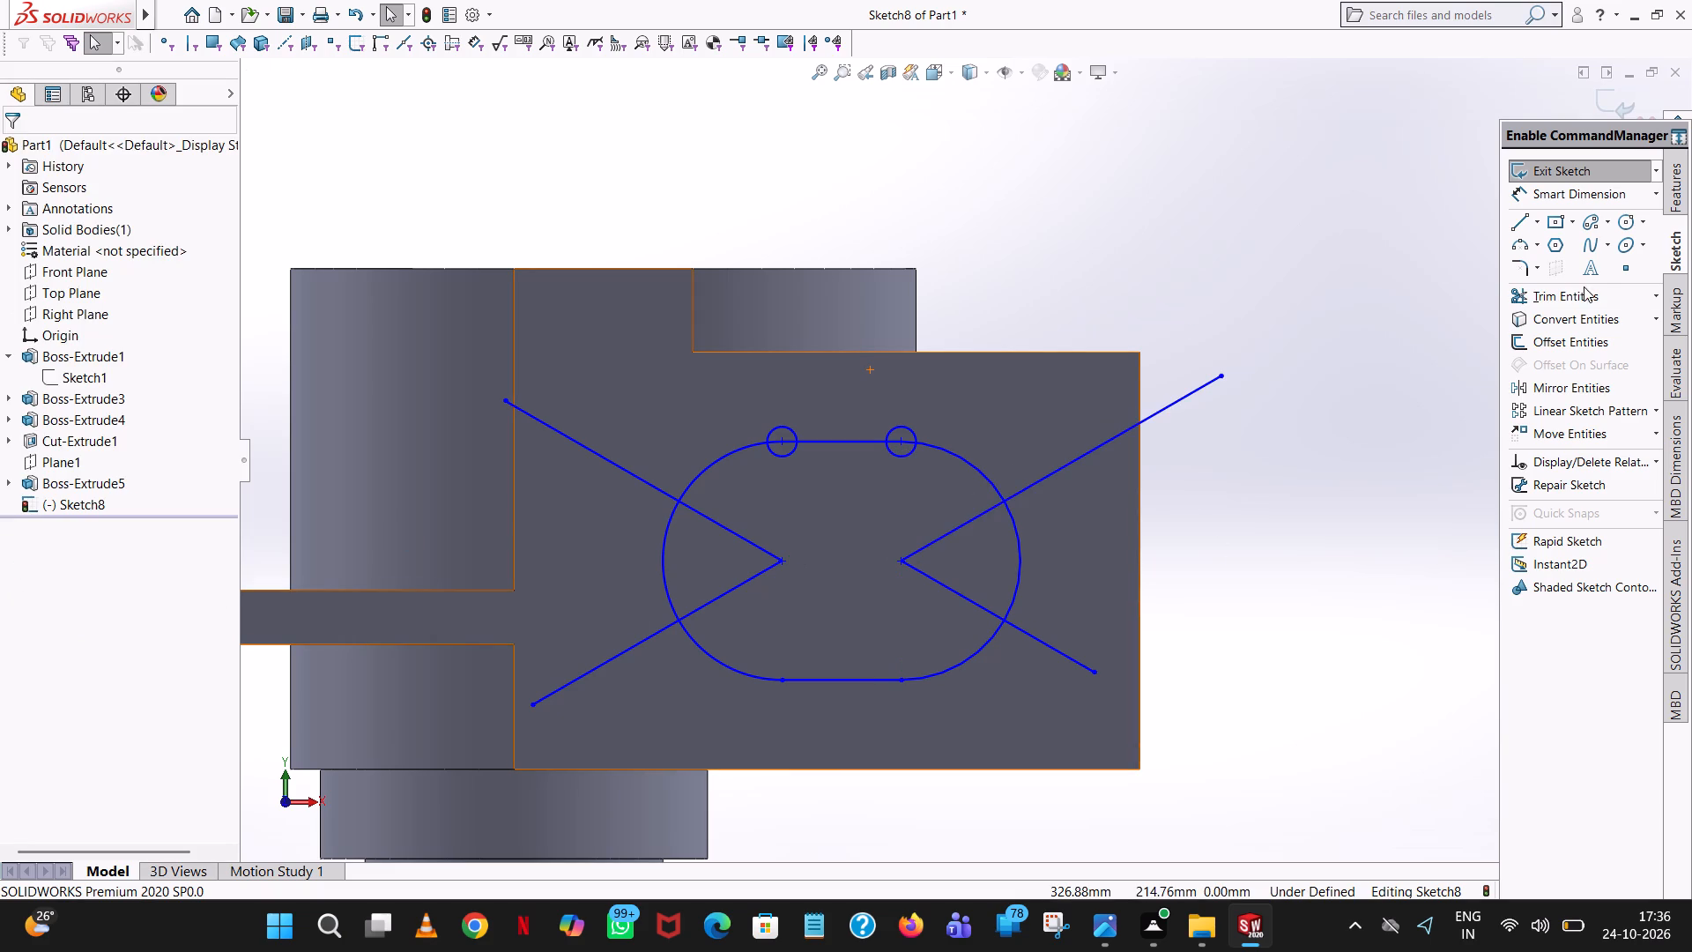
Draw a 5 mm radius circle centred where the 30° line crosses the slot's arc.
{"action": "left_click", "coordinate": [1624, 219]}
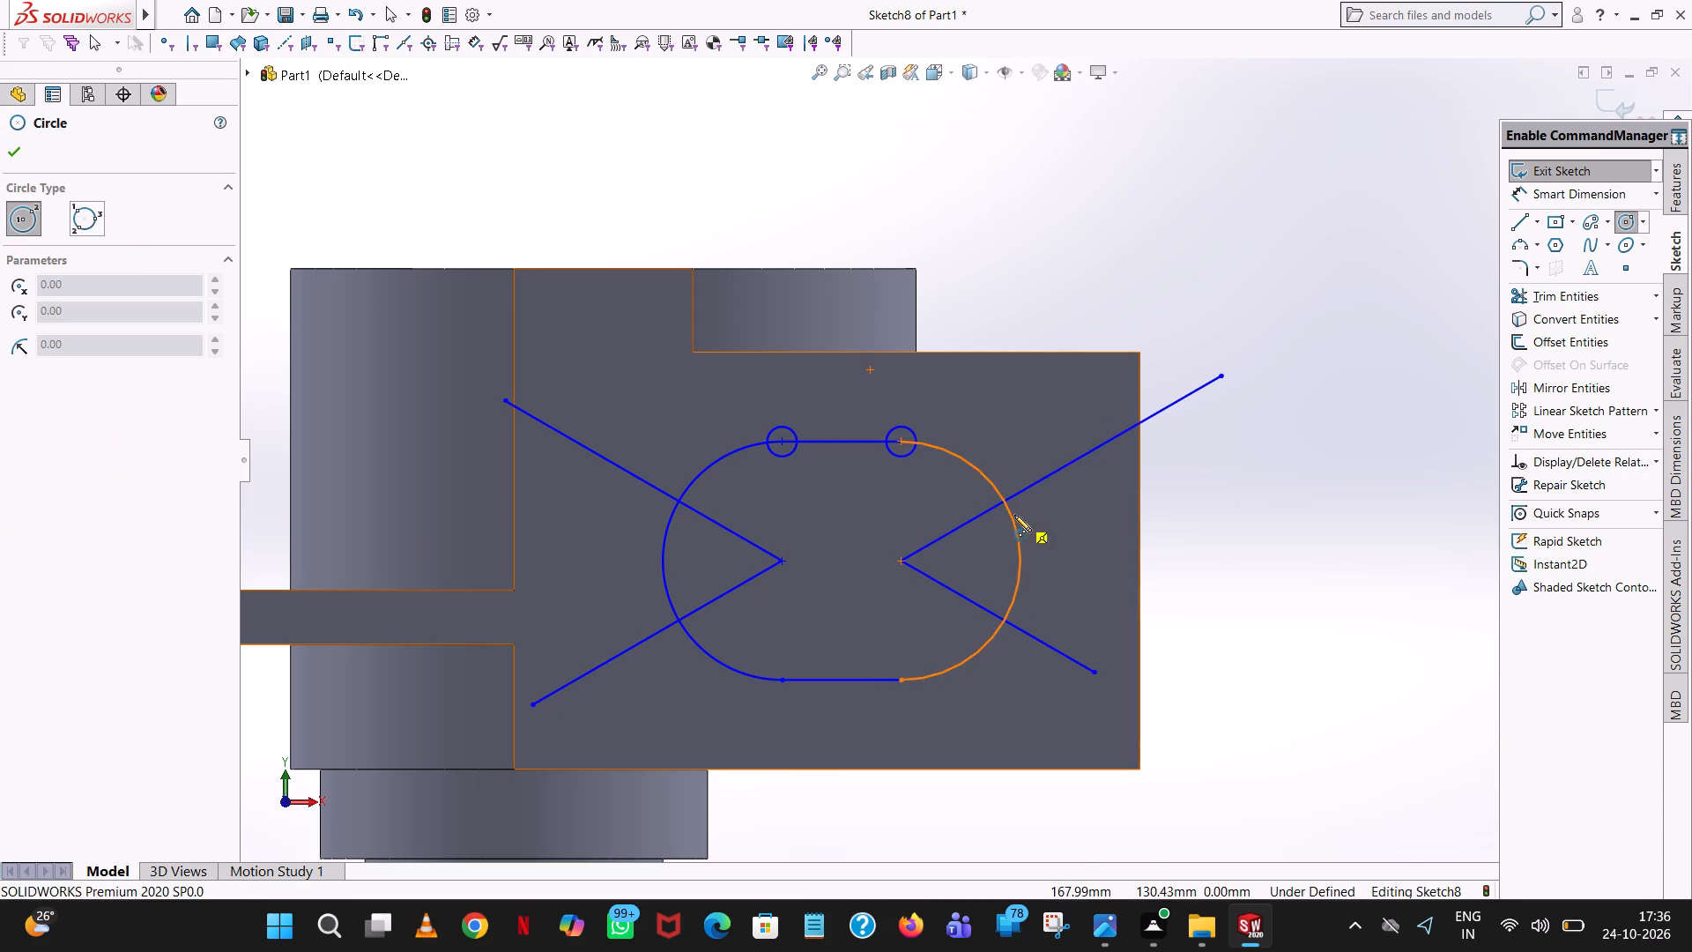
{"action": "scroll", "coordinate": [1014, 514], "scroll_direction": "down", "scroll_amount": 9}
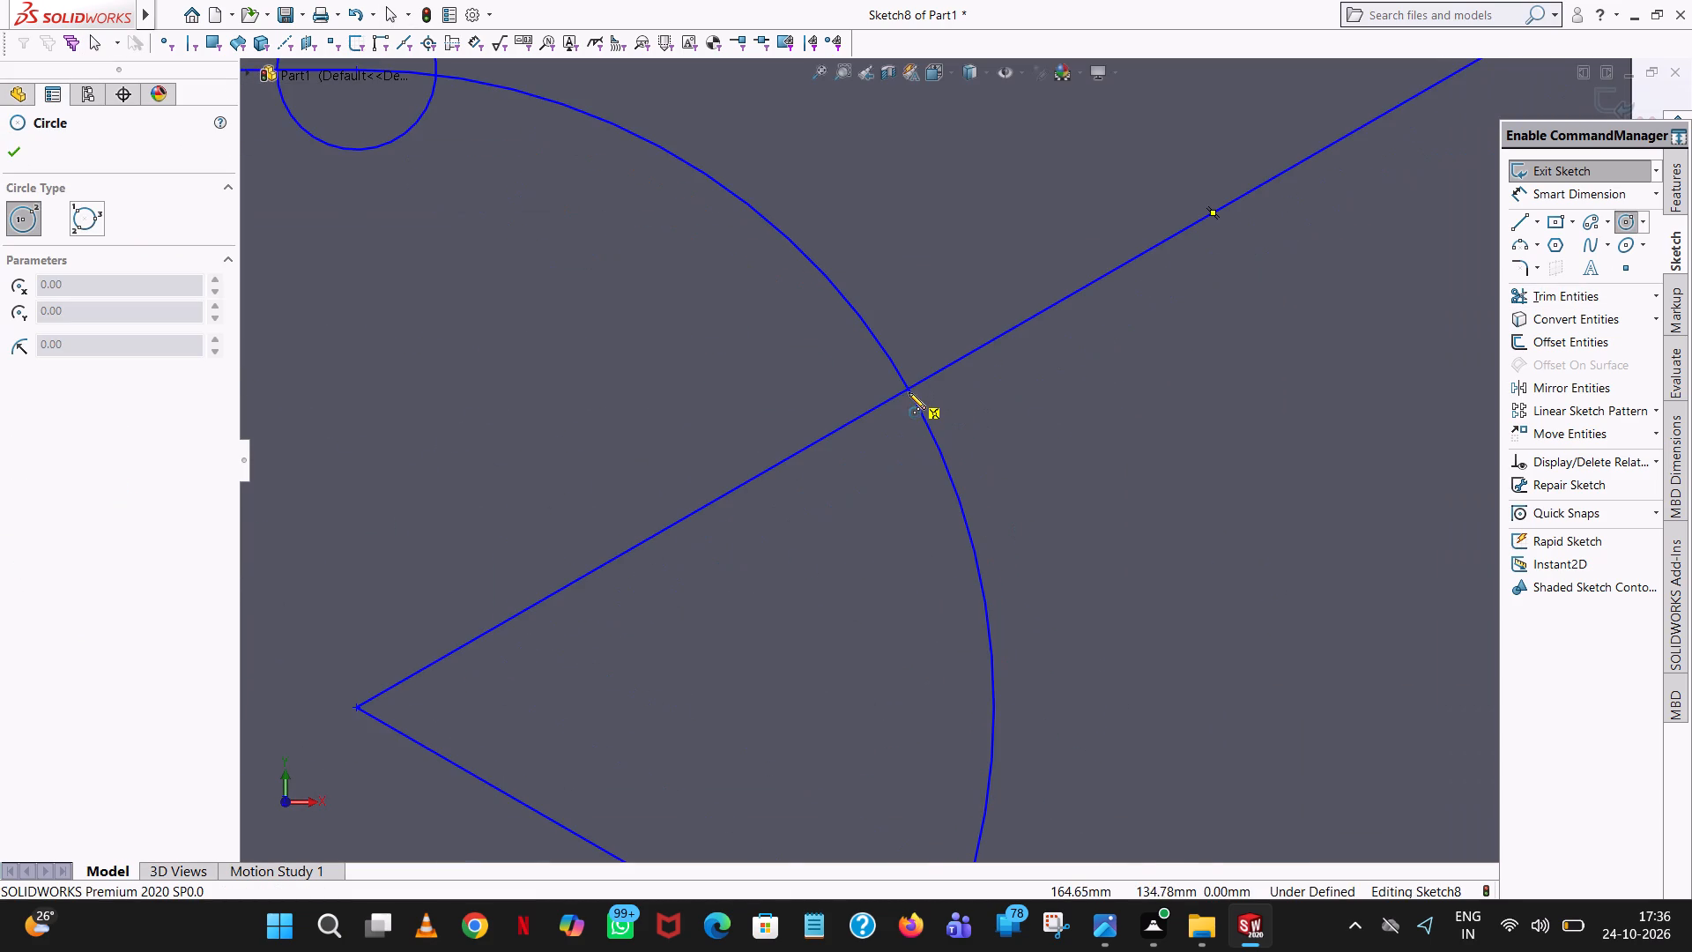
{"action": "left_click", "coordinate": [909, 389]}
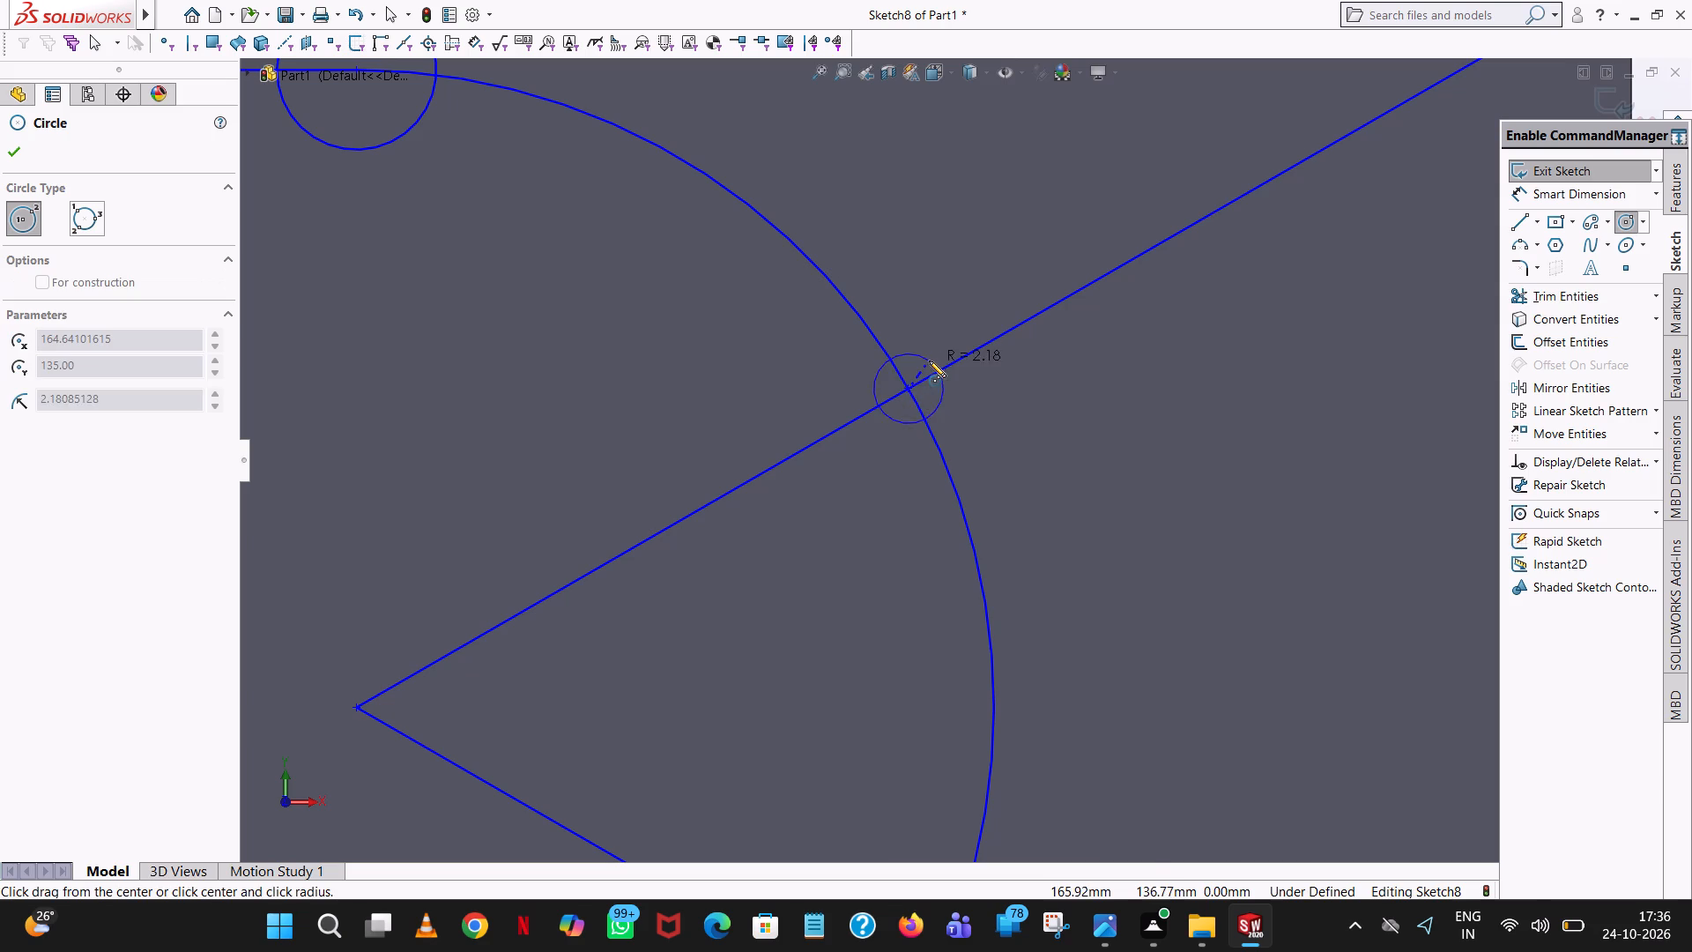
{"action": "left_click", "coordinate": [932, 353]}
{"action": "key", "text": "5"}
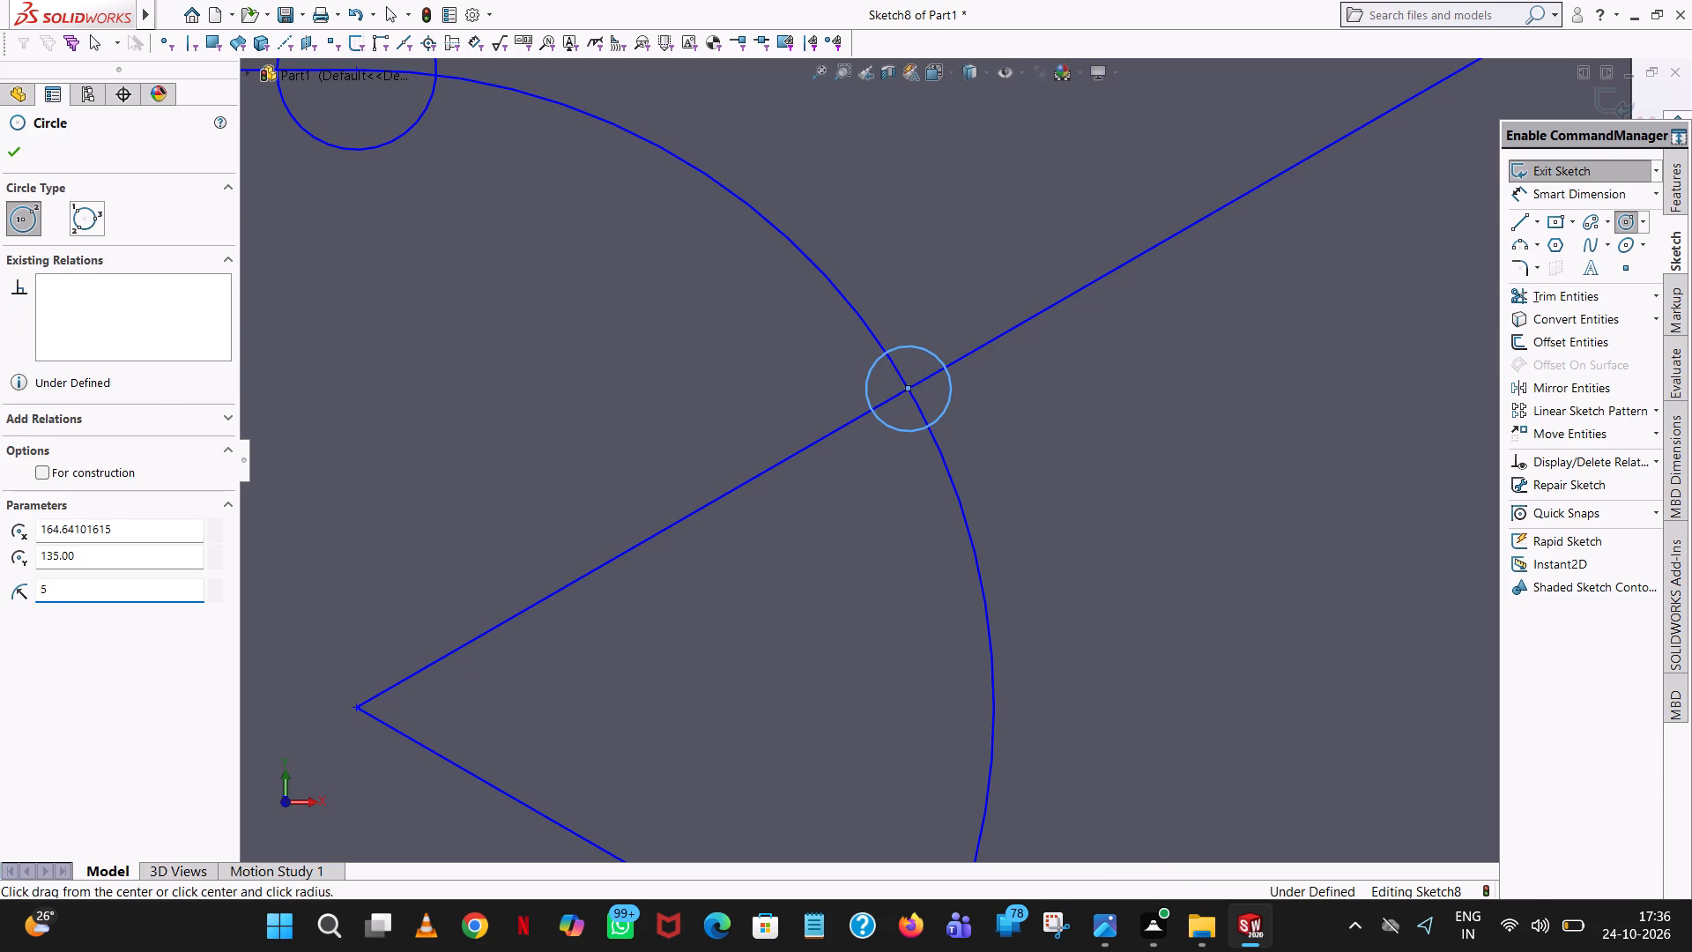
{"action": "key", "text": "Return"}
Draw a 5 mm radius circle centred where the 330° line crosses the slot's arc.
{"action": "scroll", "coordinate": [1124, 469], "scroll_direction": "up", "scroll_amount": 6}
{"action": "scroll", "coordinate": [947, 649], "scroll_direction": "down", "scroll_amount": 10}
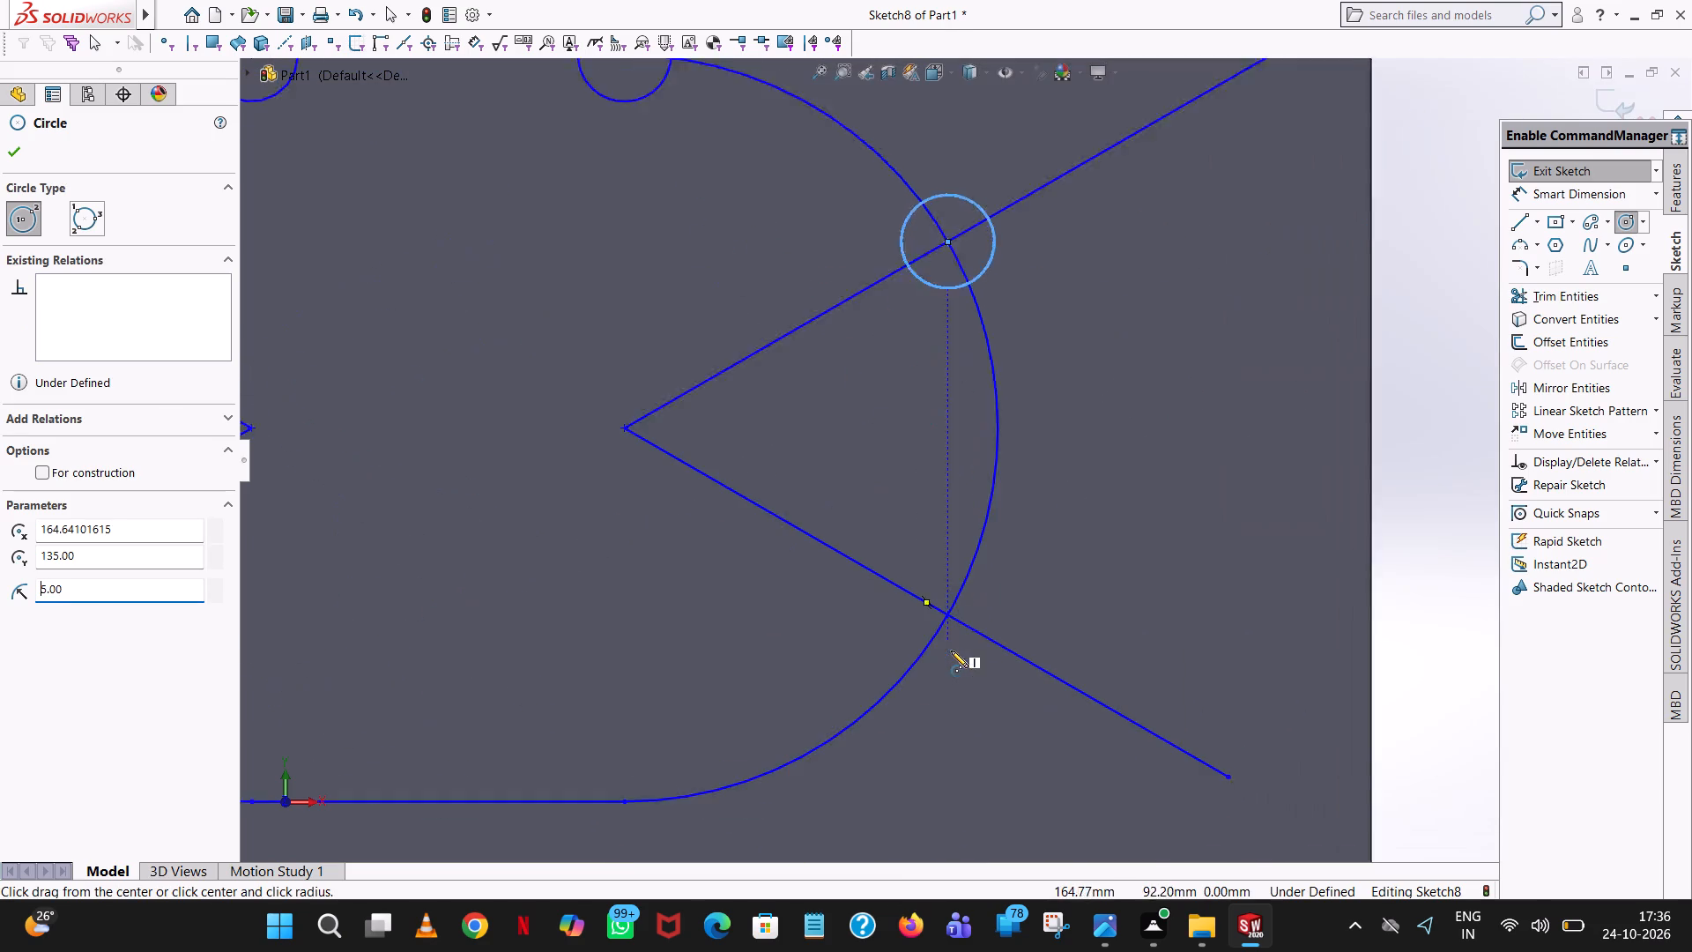
{"action": "left_click", "coordinate": [950, 577]}
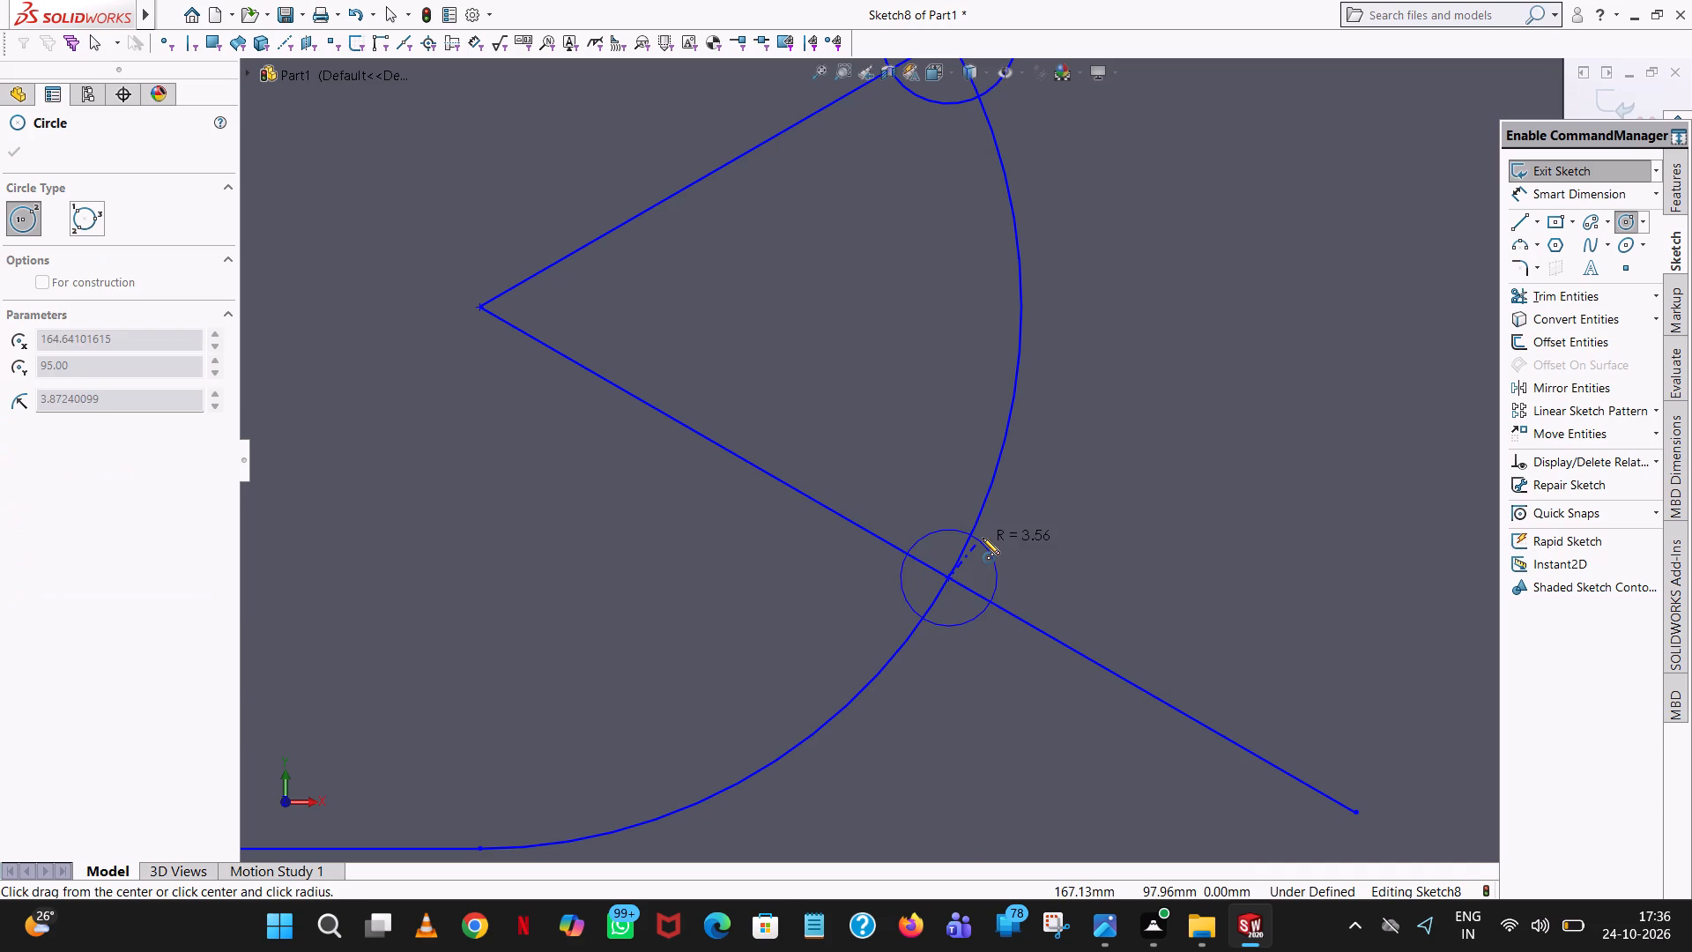
{"action": "left_click", "coordinate": [983, 538]}
{"action": "key", "text": "5"}
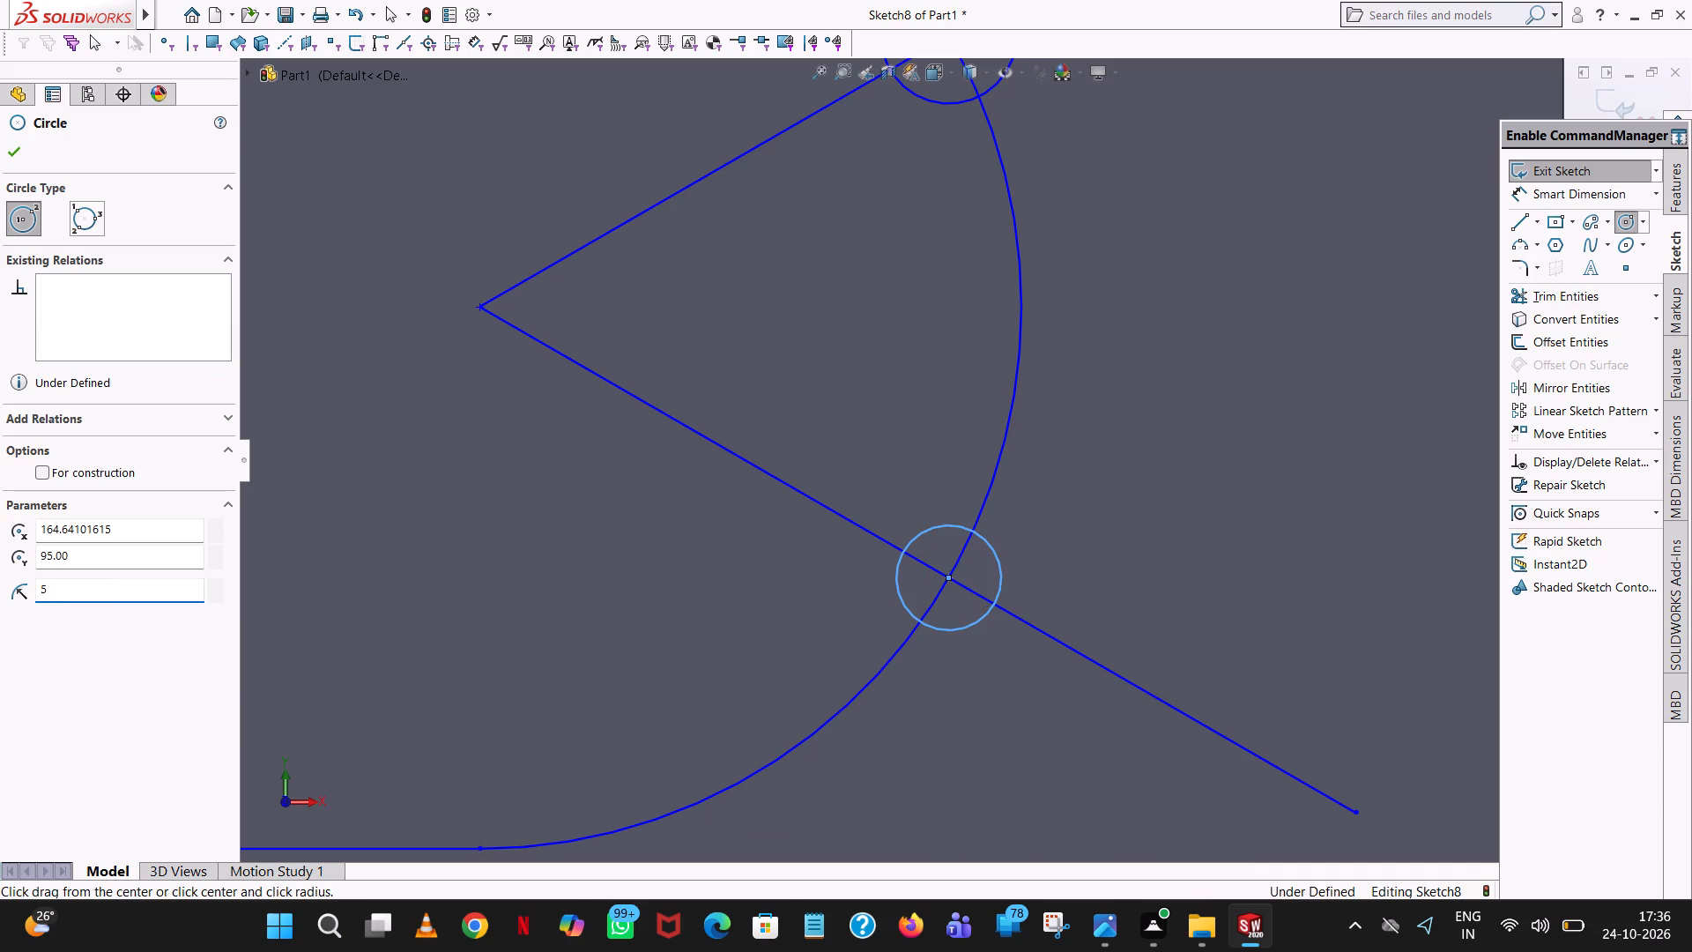
{"action": "key", "text": "Return"}
Draw 5 mm radius circles centred on both endpoints of the slot's lower straight edge.
{"action": "scroll", "coordinate": [983, 538], "scroll_direction": "up", "scroll_amount": 9}
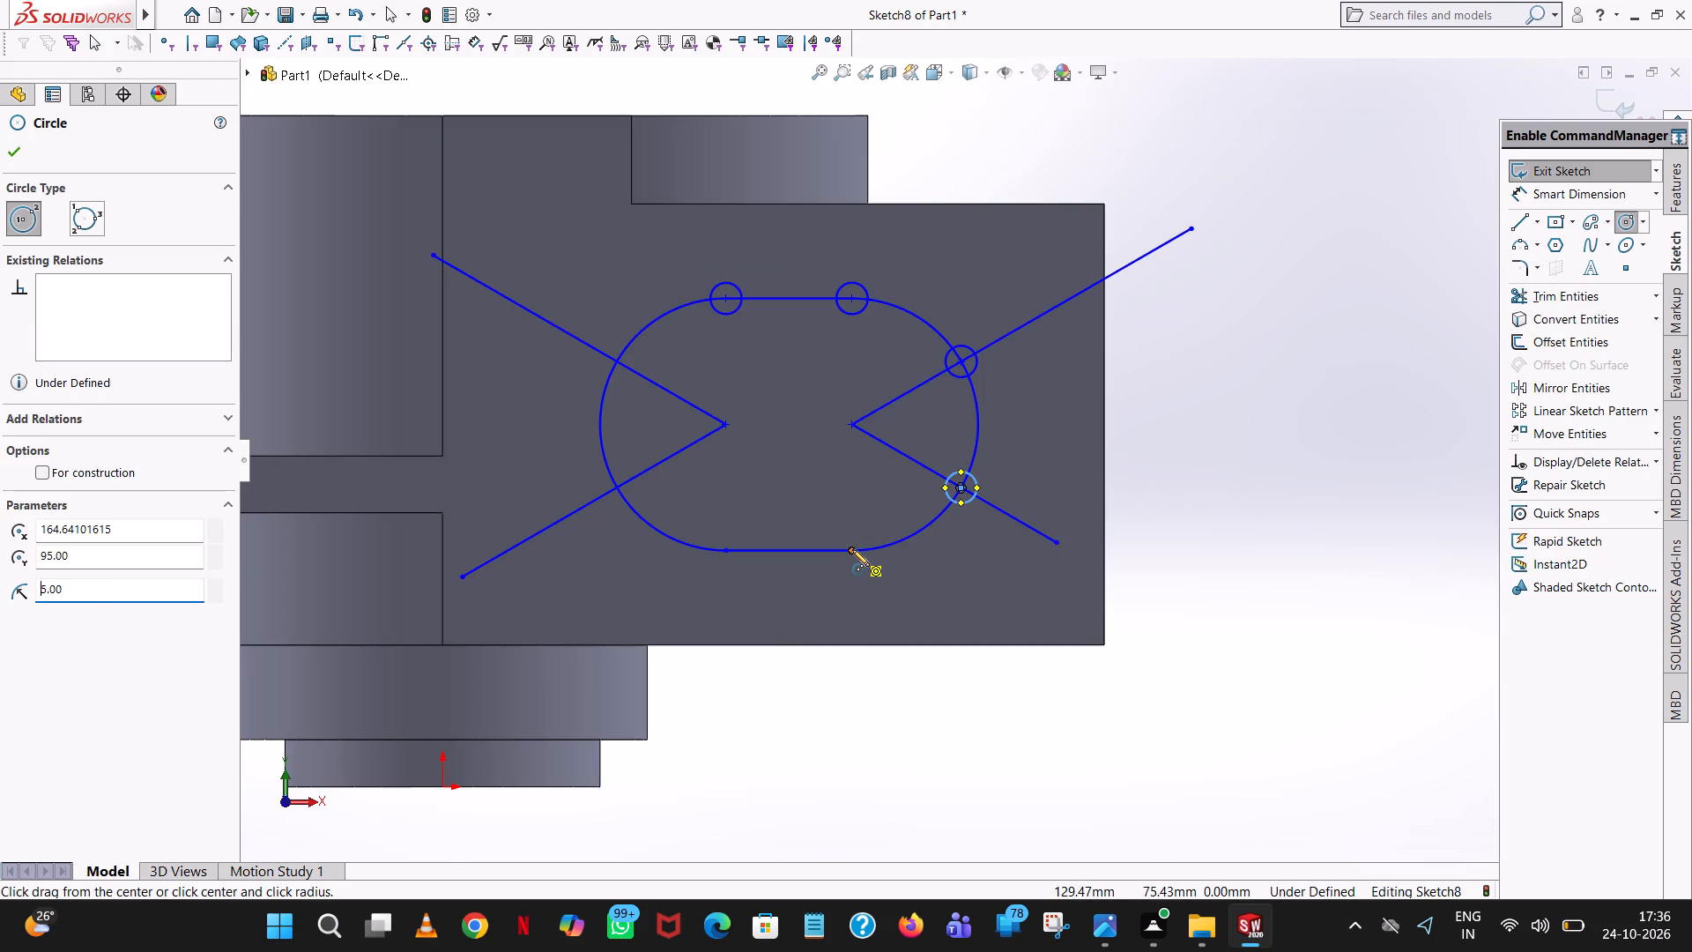
{"action": "left_click", "coordinate": [852, 549]}
{"action": "left_click", "coordinate": [873, 510]}
{"action": "key", "text": "5"}
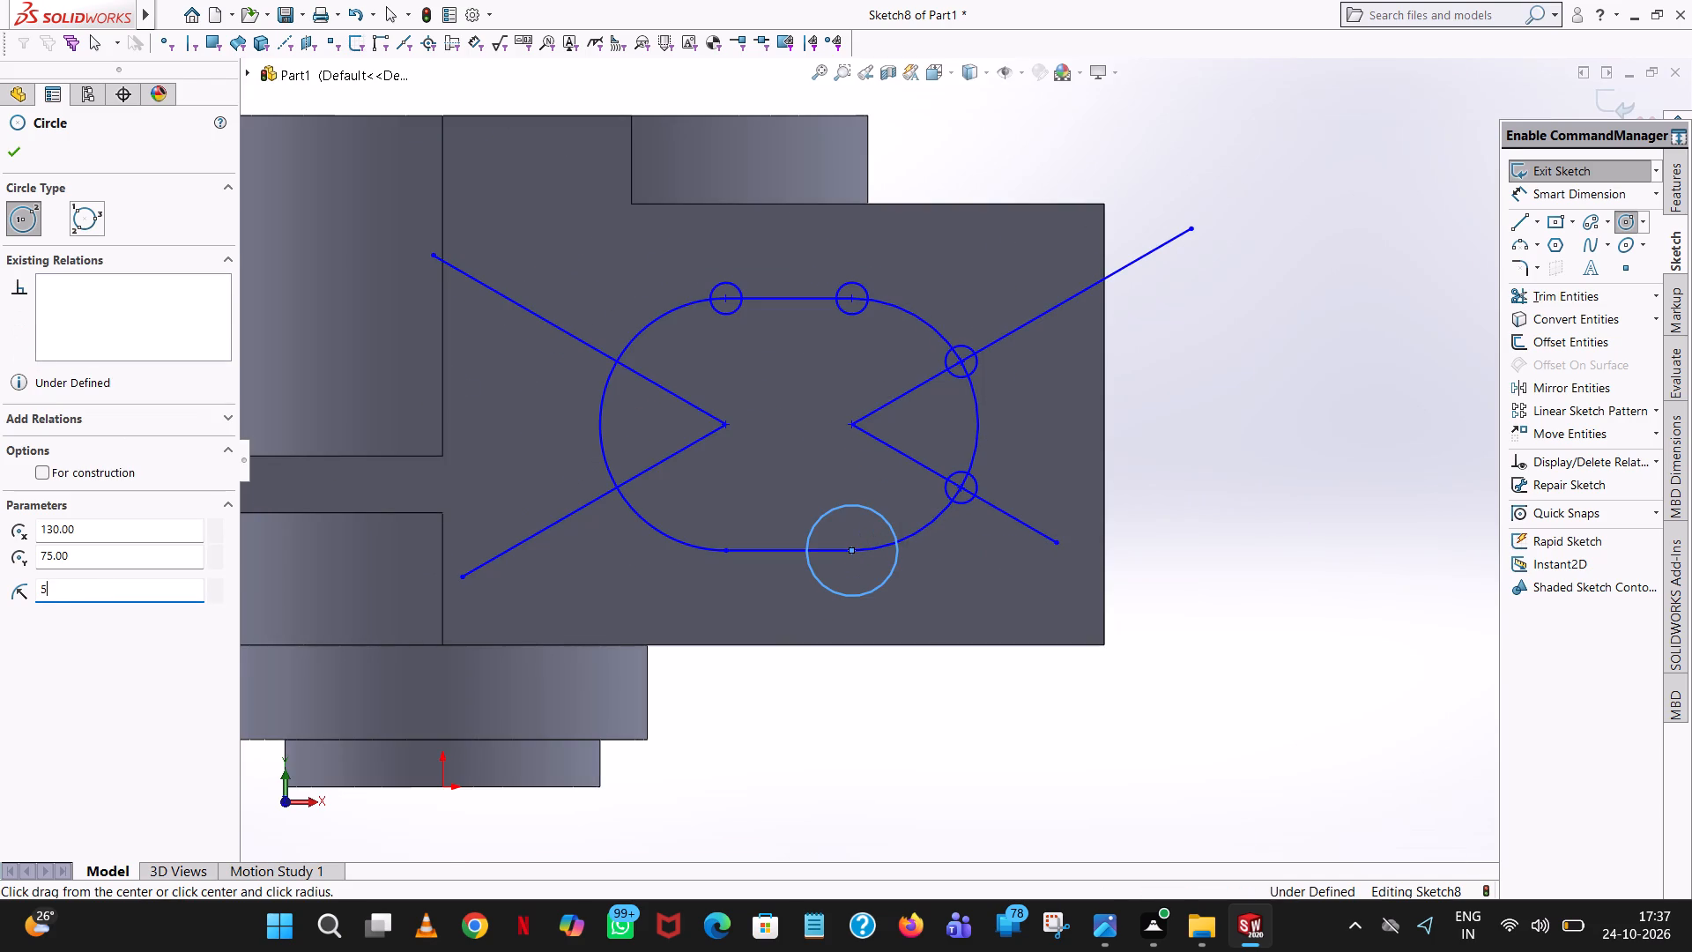
{"action": "key", "text": "Return"}
{"action": "left_click", "coordinate": [728, 550]}
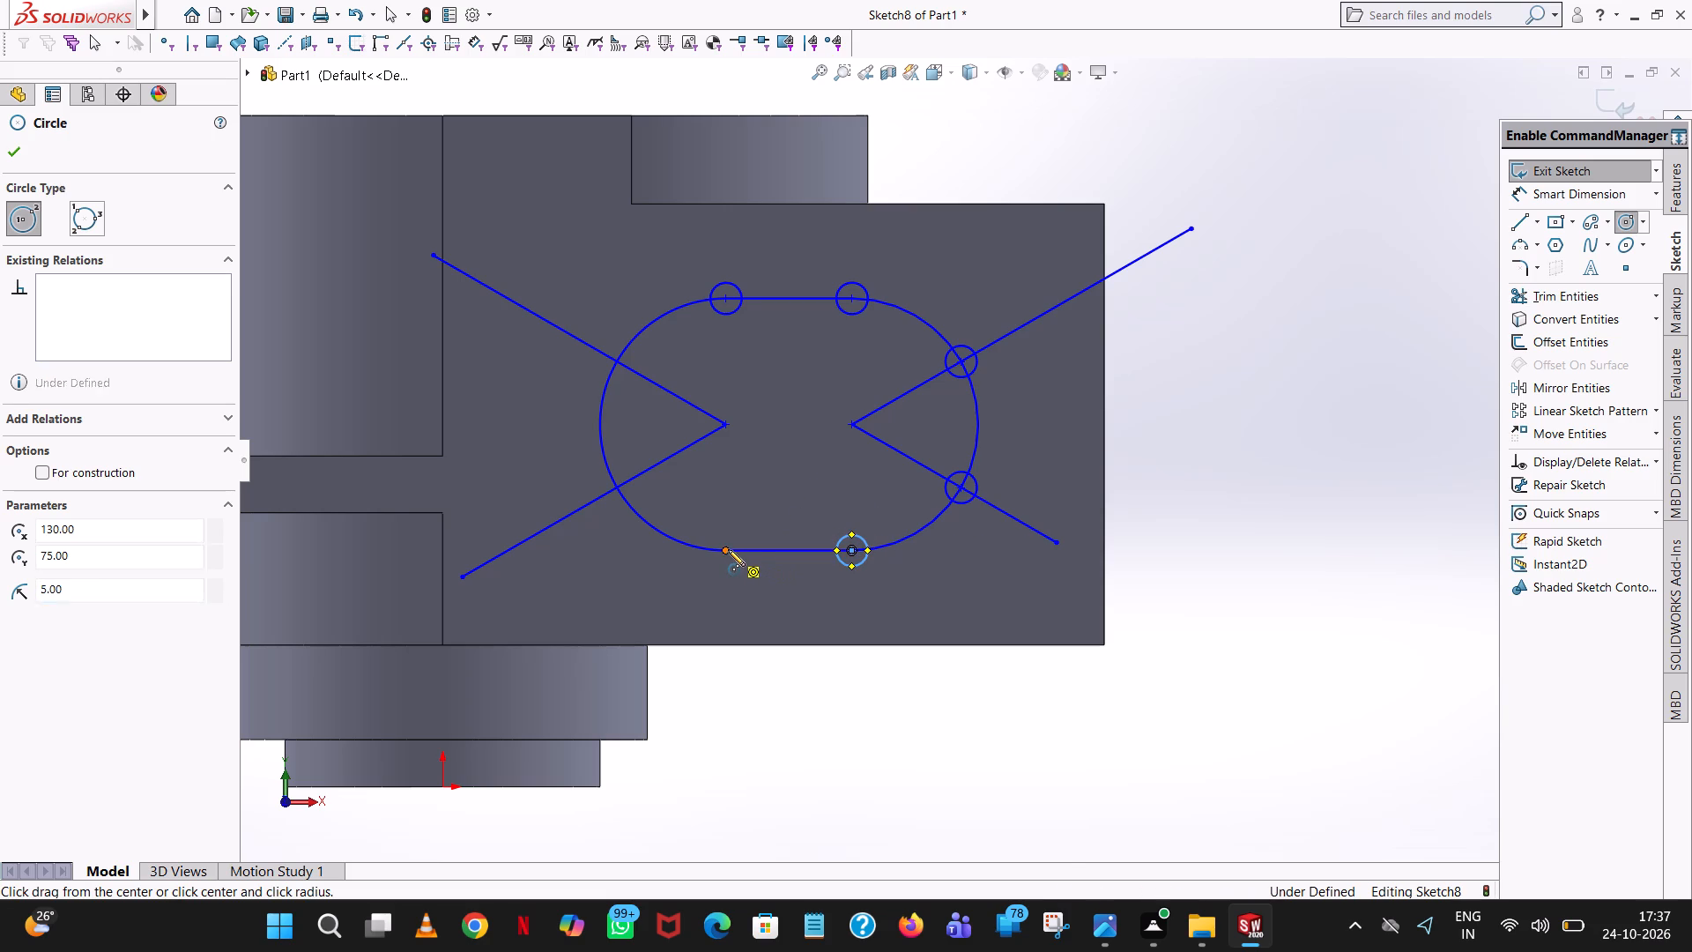
{"action": "left_click", "coordinate": [738, 525]}
{"action": "key", "text": "5"}
{"action": "key", "text": "Return"}
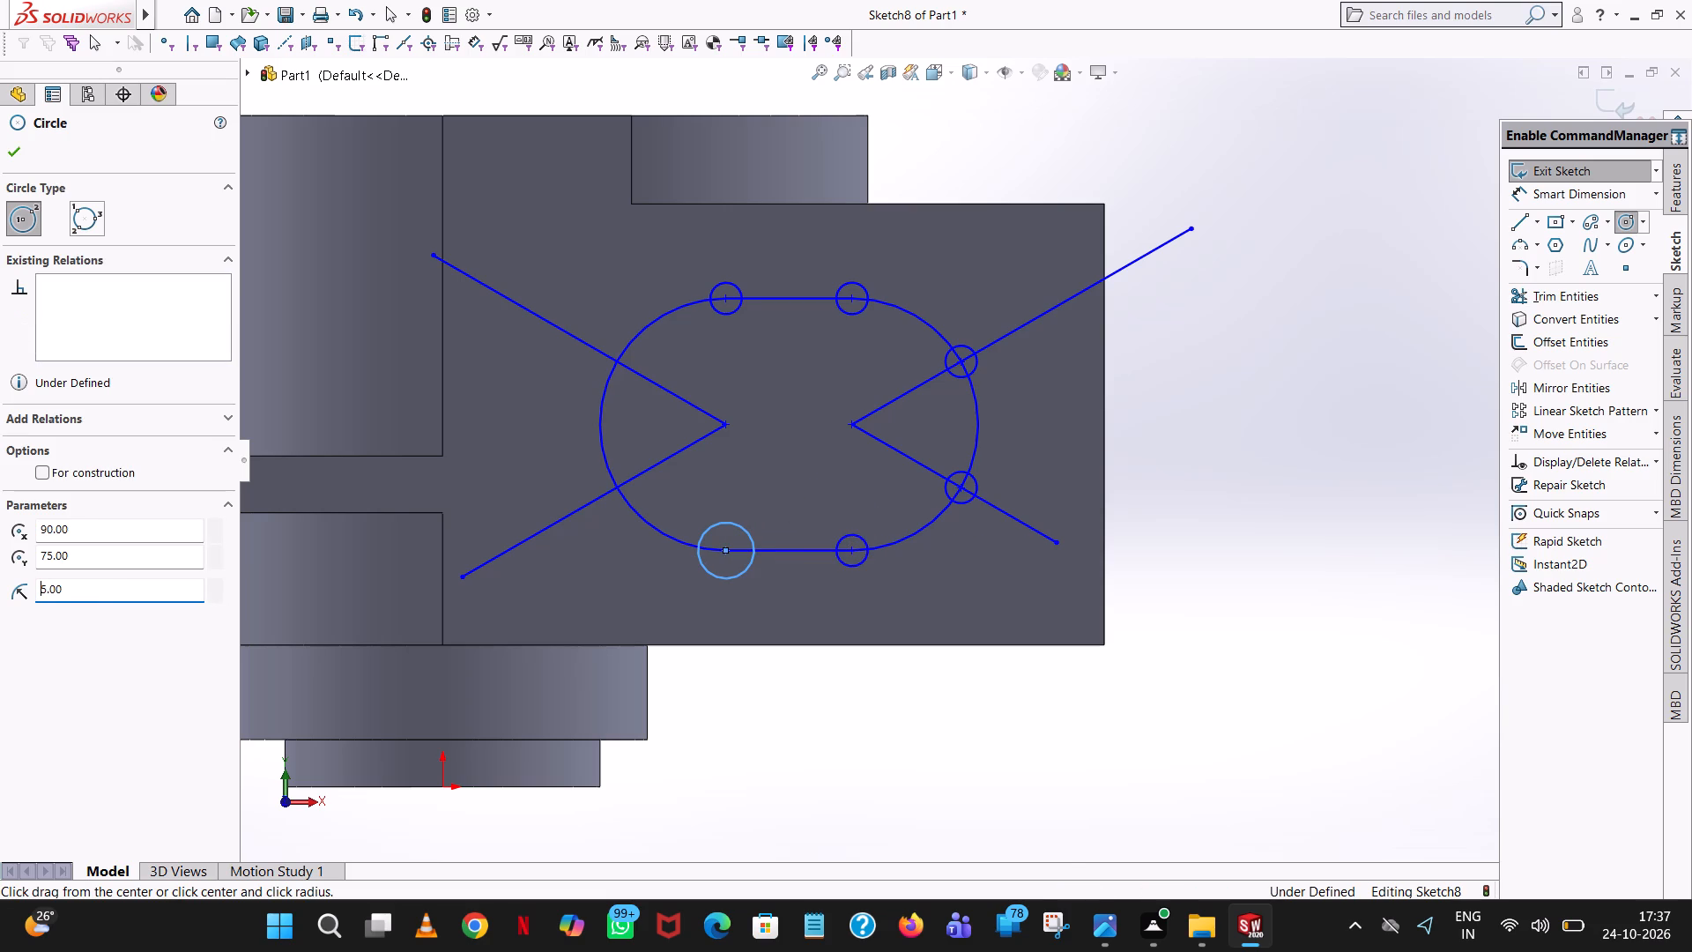
Draw 5 mm radius circles centred where the two angled lines from the slot's left arc centre cross its left arc.
{"action": "scroll", "coordinate": [625, 482], "scroll_direction": "down", "scroll_amount": 10}
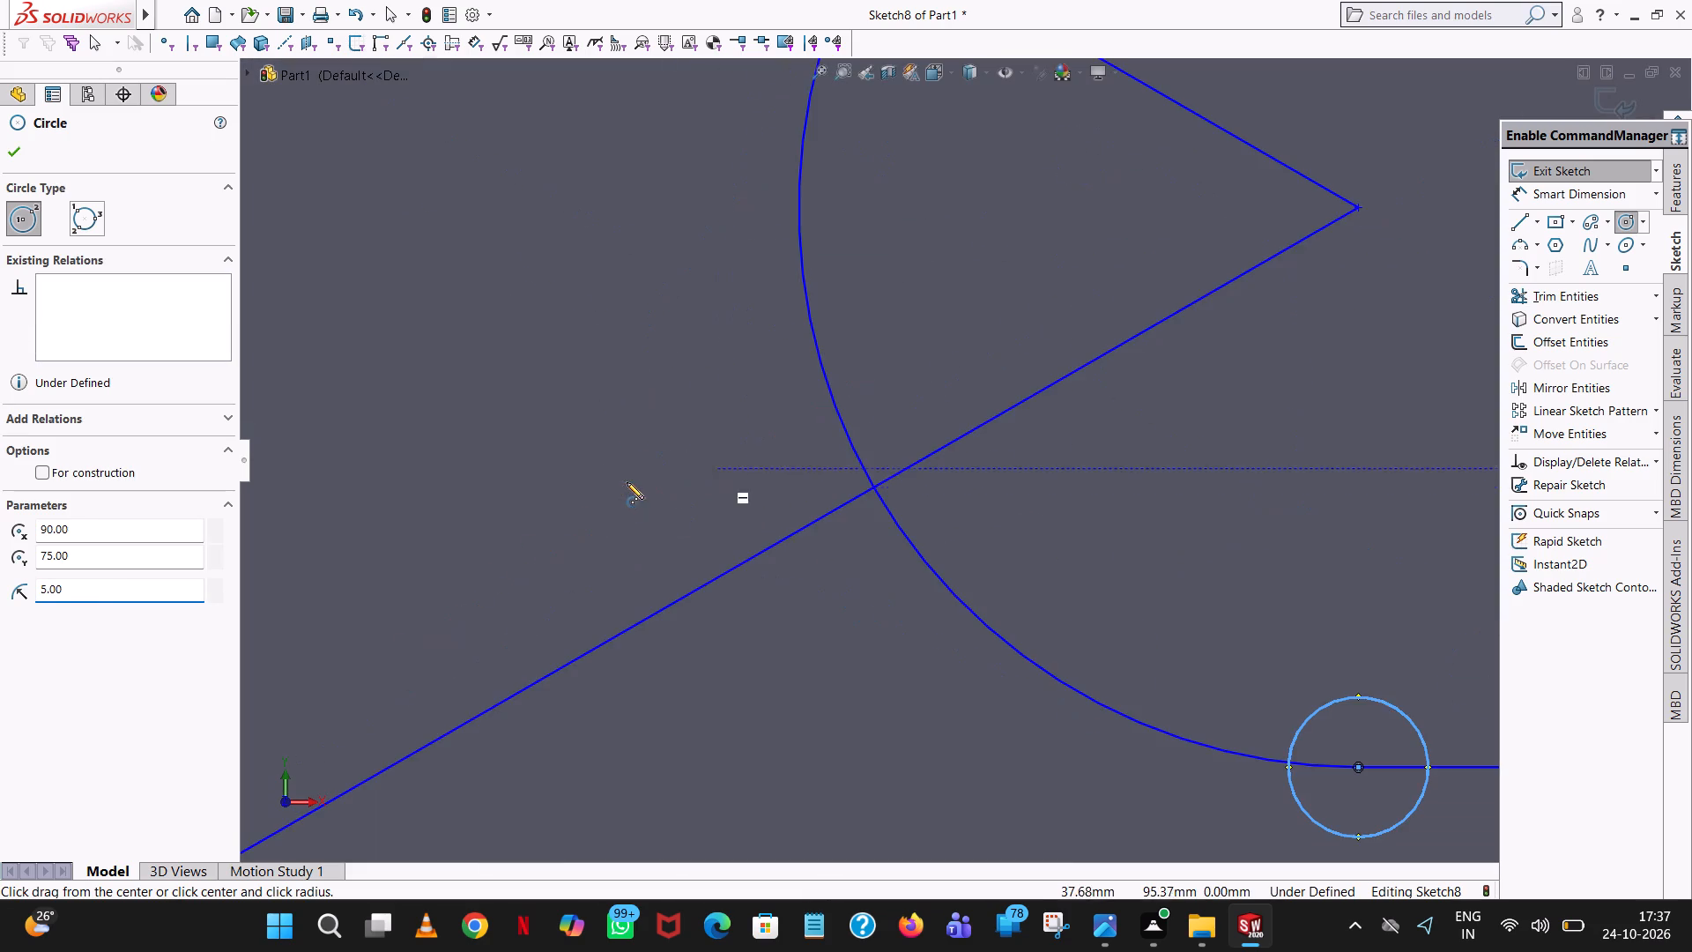
{"action": "left_click", "coordinate": [874, 488]}
{"action": "left_click", "coordinate": [905, 440]}
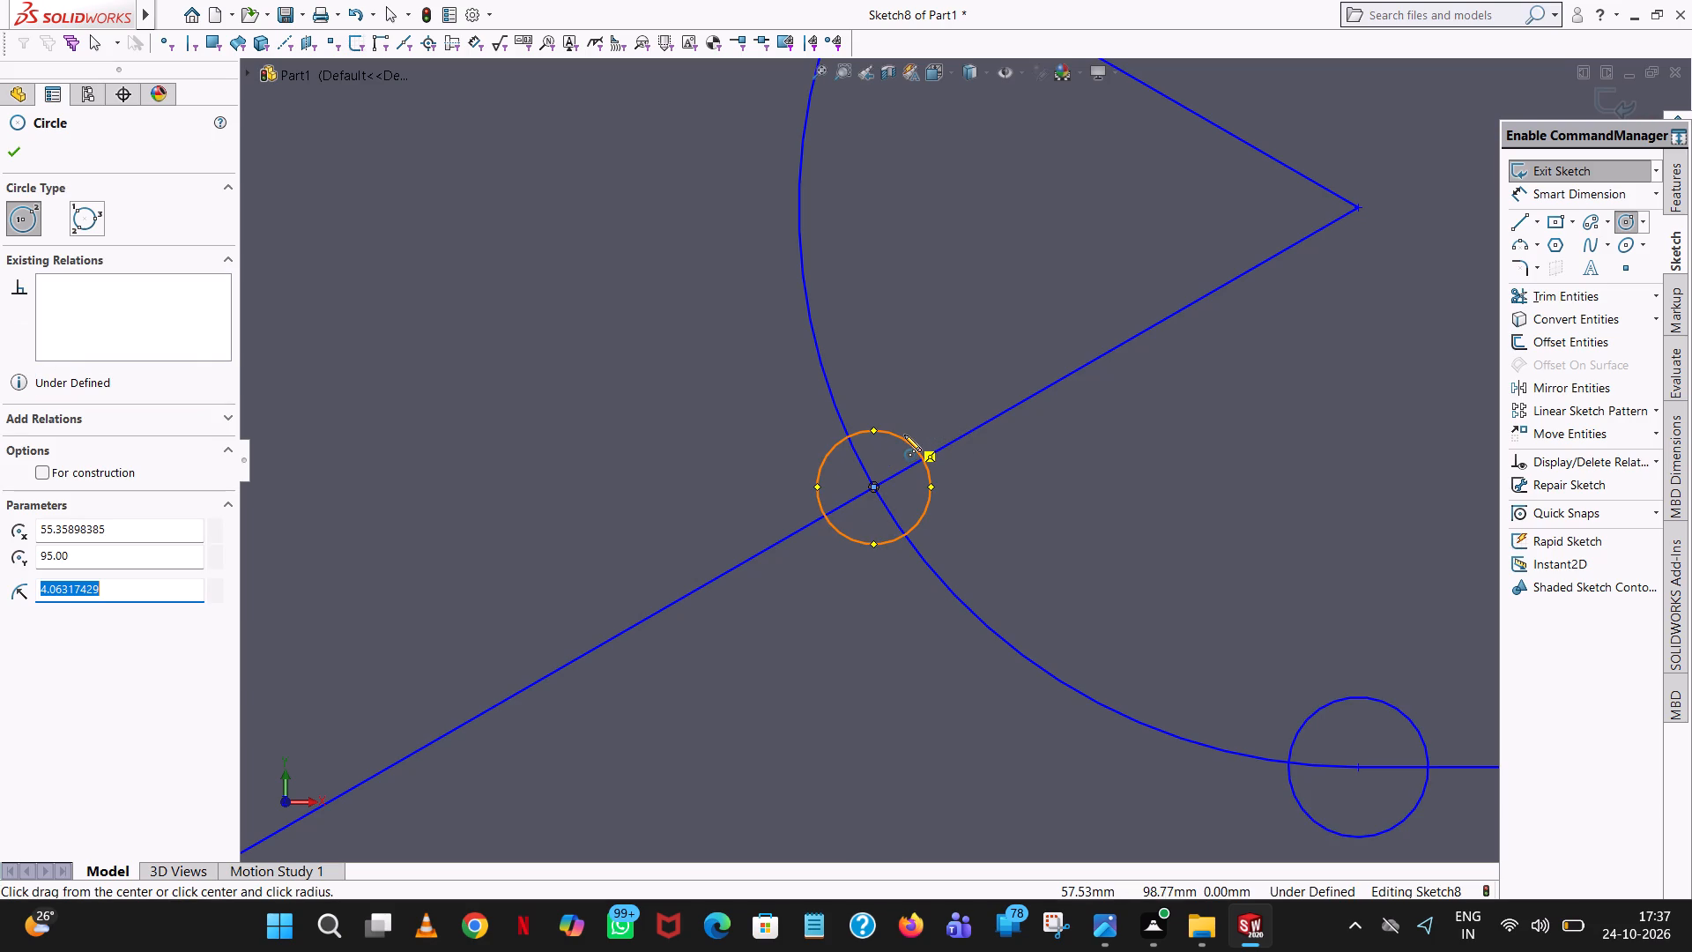
{"action": "key", "text": "5"}
{"action": "key", "text": "Return"}
{"action": "scroll", "coordinate": [950, 448], "scroll_direction": "up", "scroll_amount": 4}
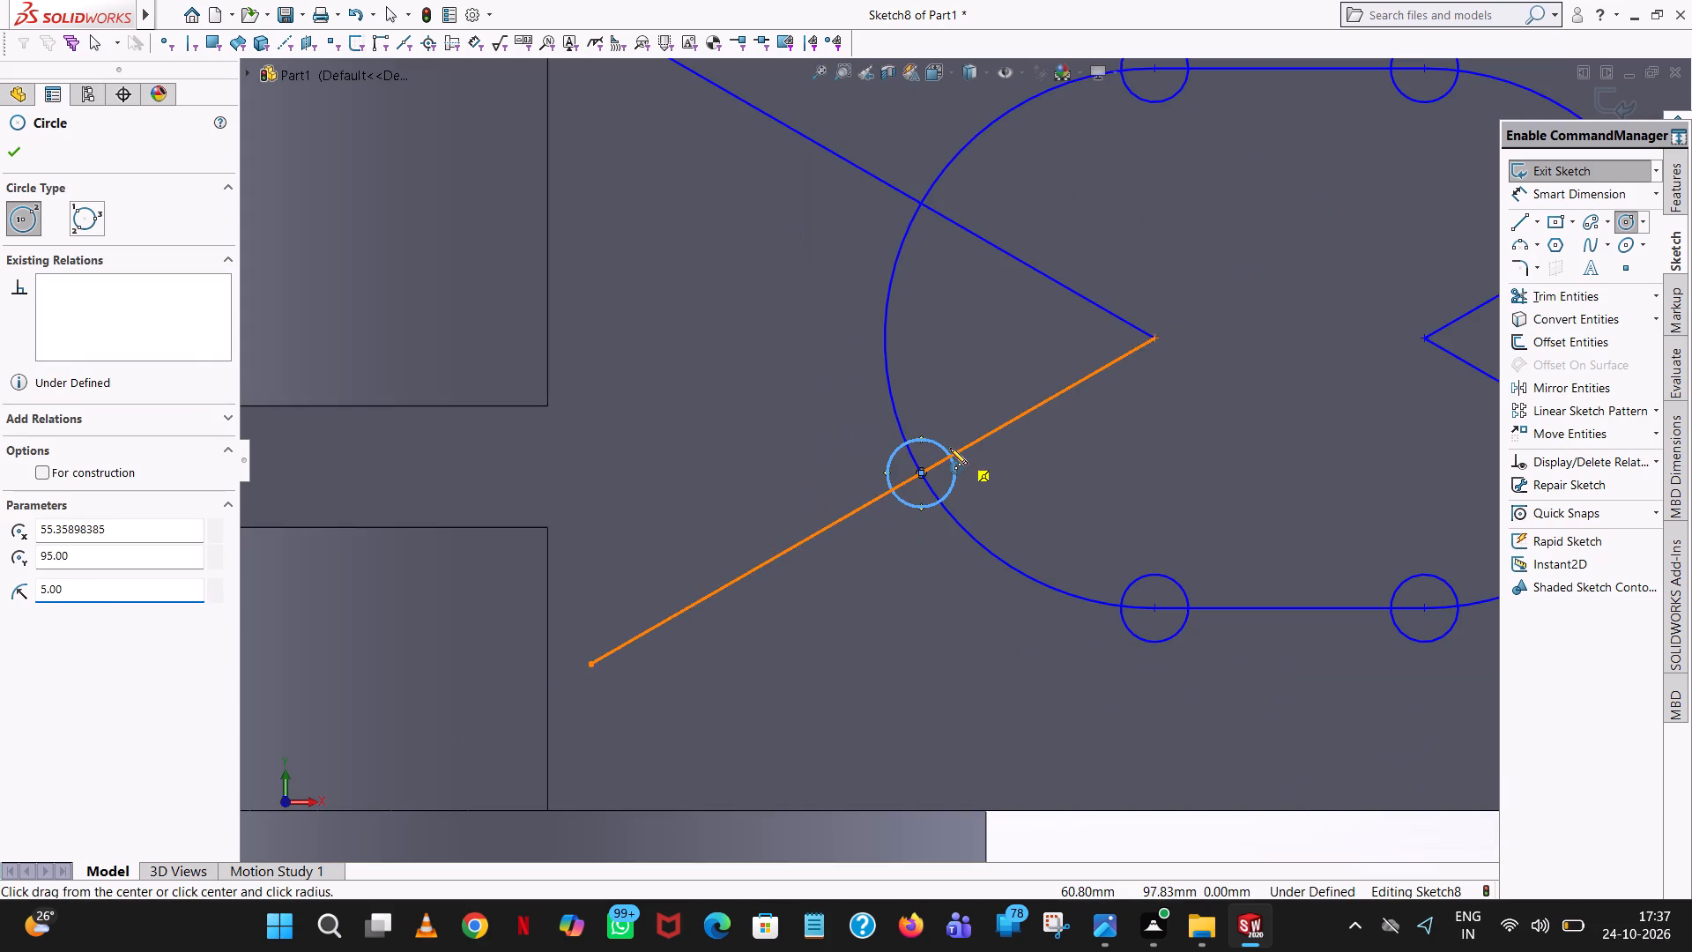
{"action": "scroll", "coordinate": [920, 210], "scroll_direction": "down", "scroll_amount": 8}
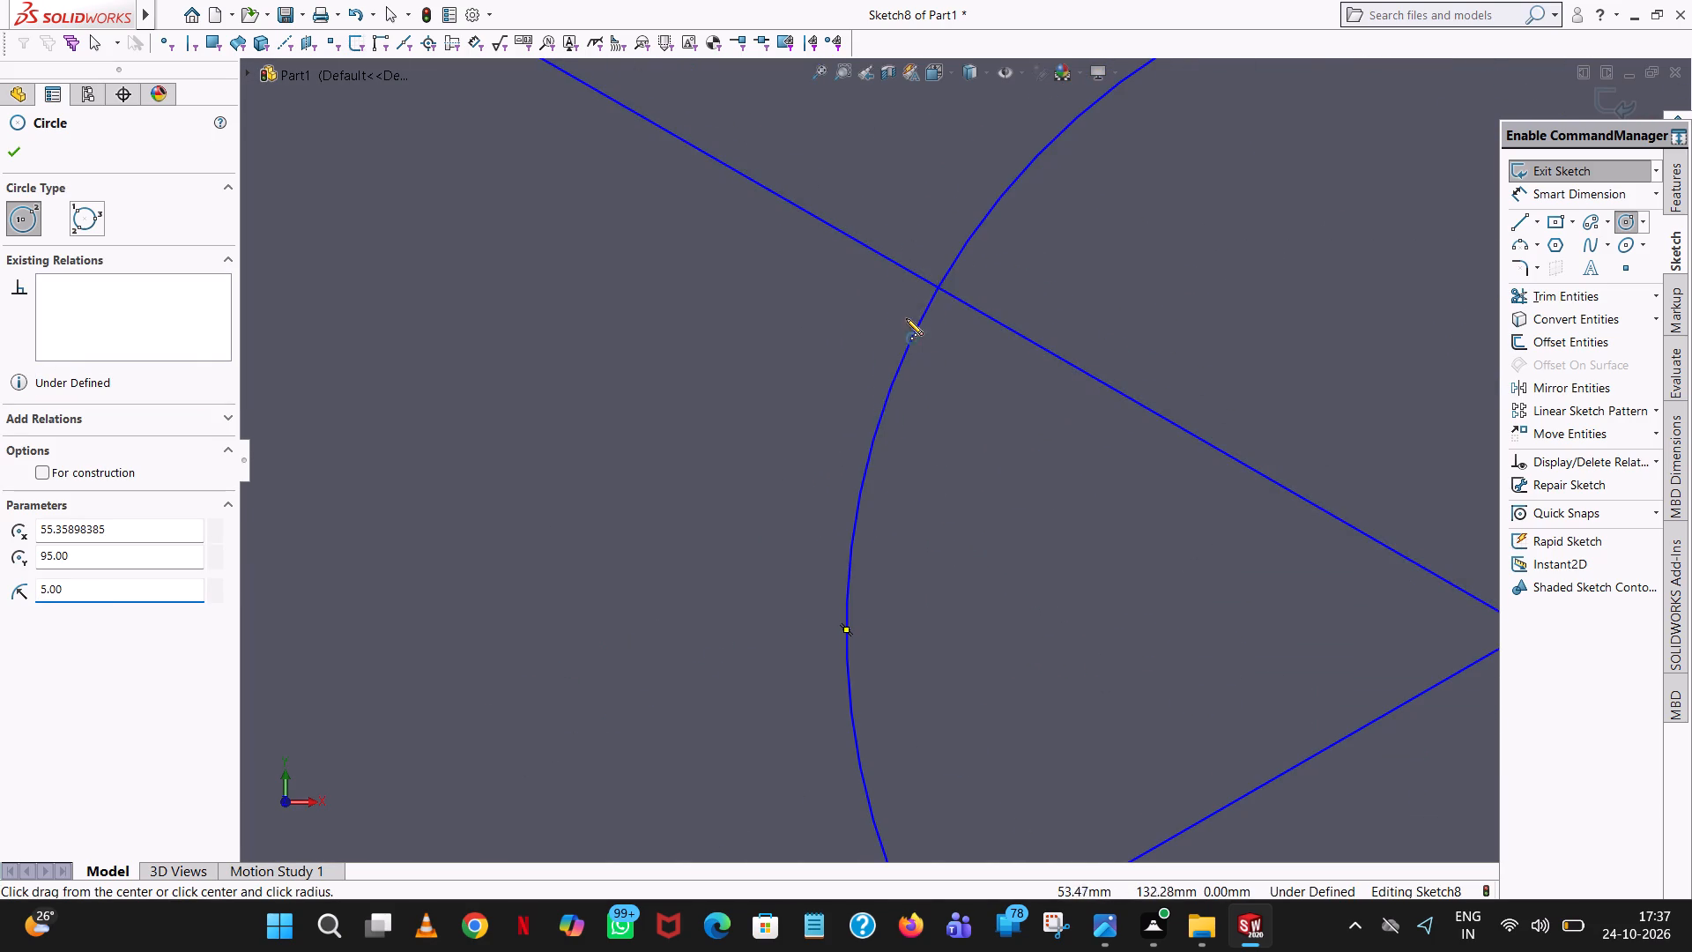
{"action": "left_click", "coordinate": [938, 287]}
{"action": "left_click", "coordinate": [983, 252]}
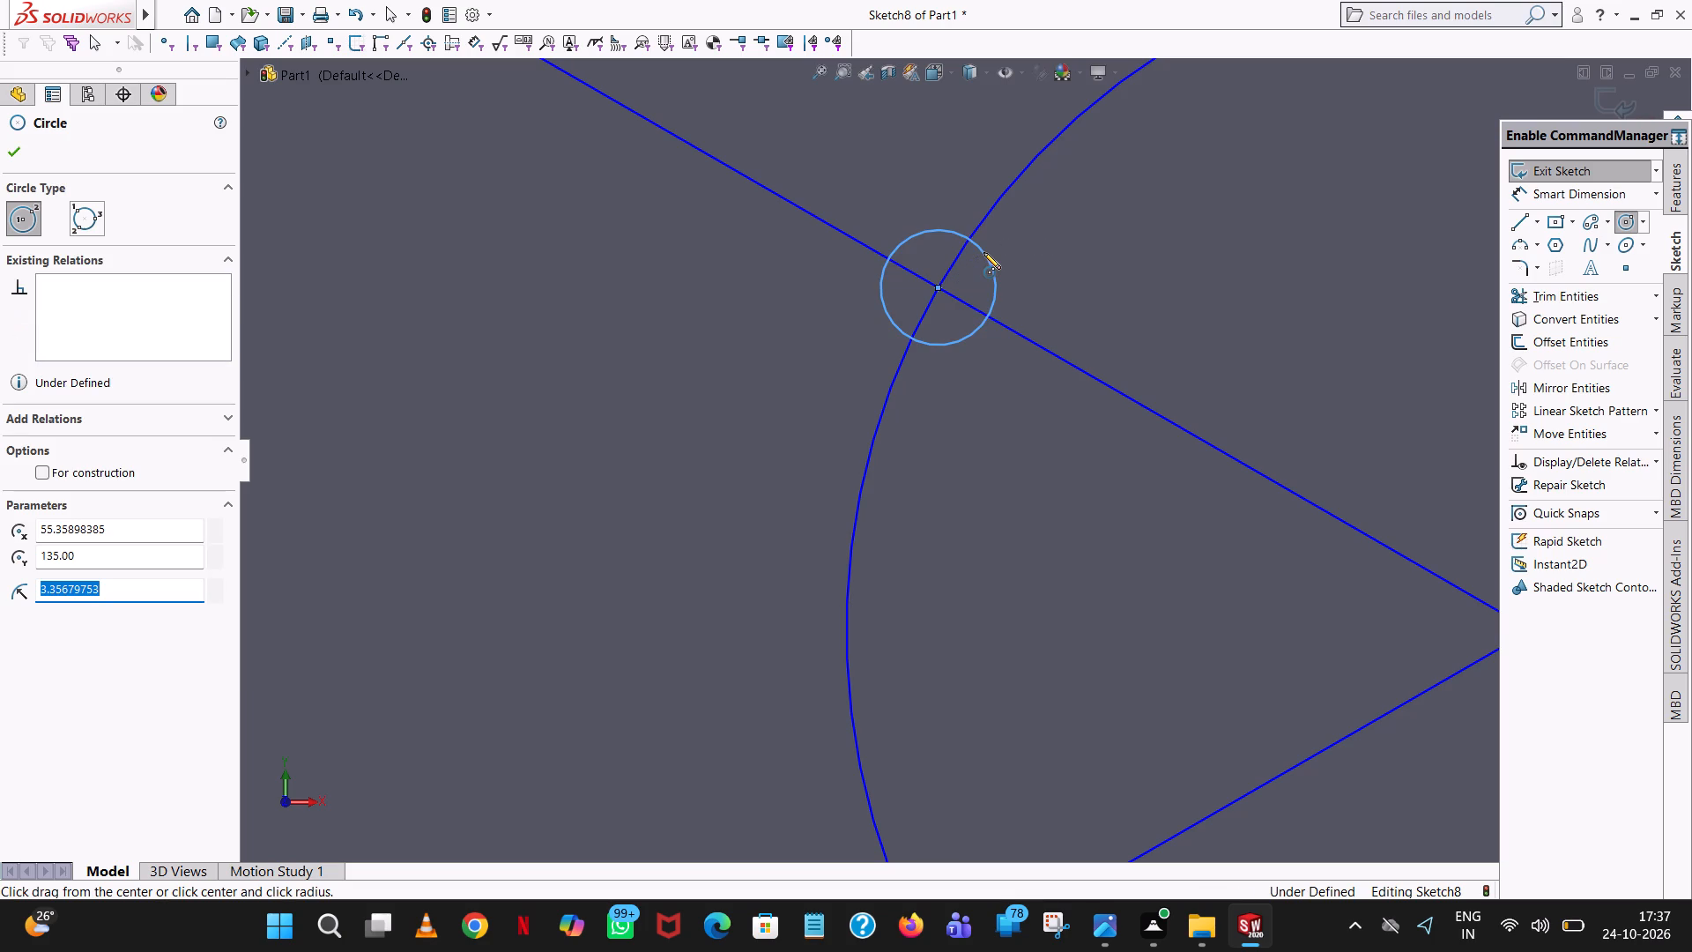
{"action": "key", "text": "5"}
{"action": "key", "text": "Return"}
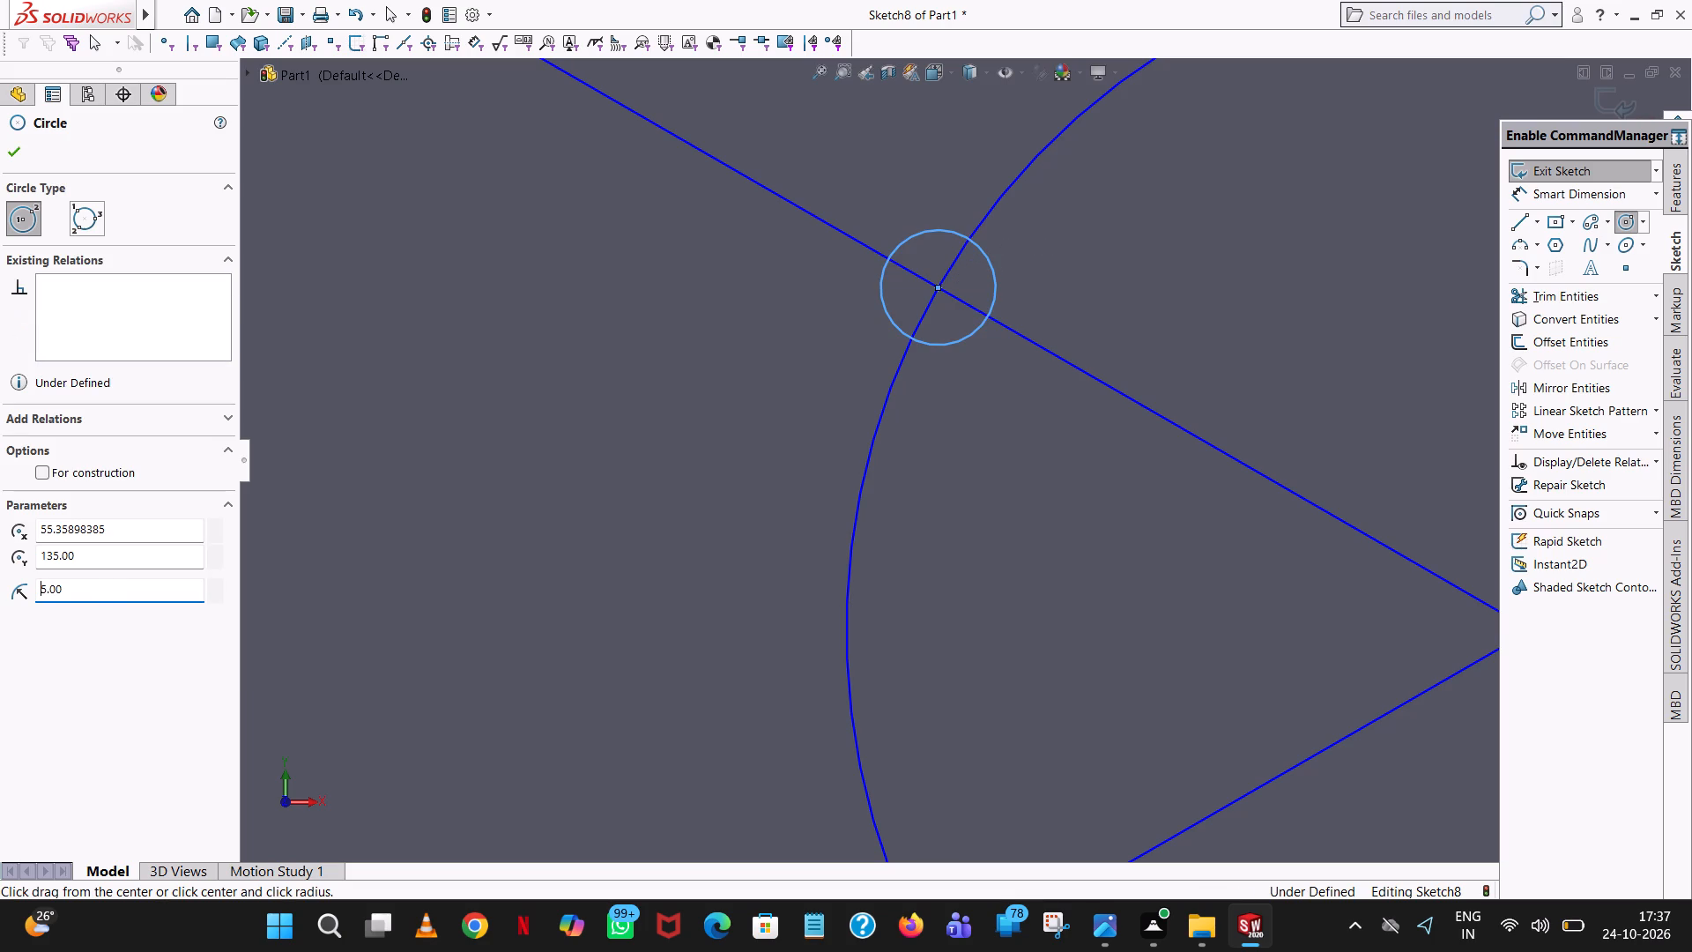
{"action": "scroll", "coordinate": [983, 252], "scroll_direction": "up", "scroll_amount": 9}
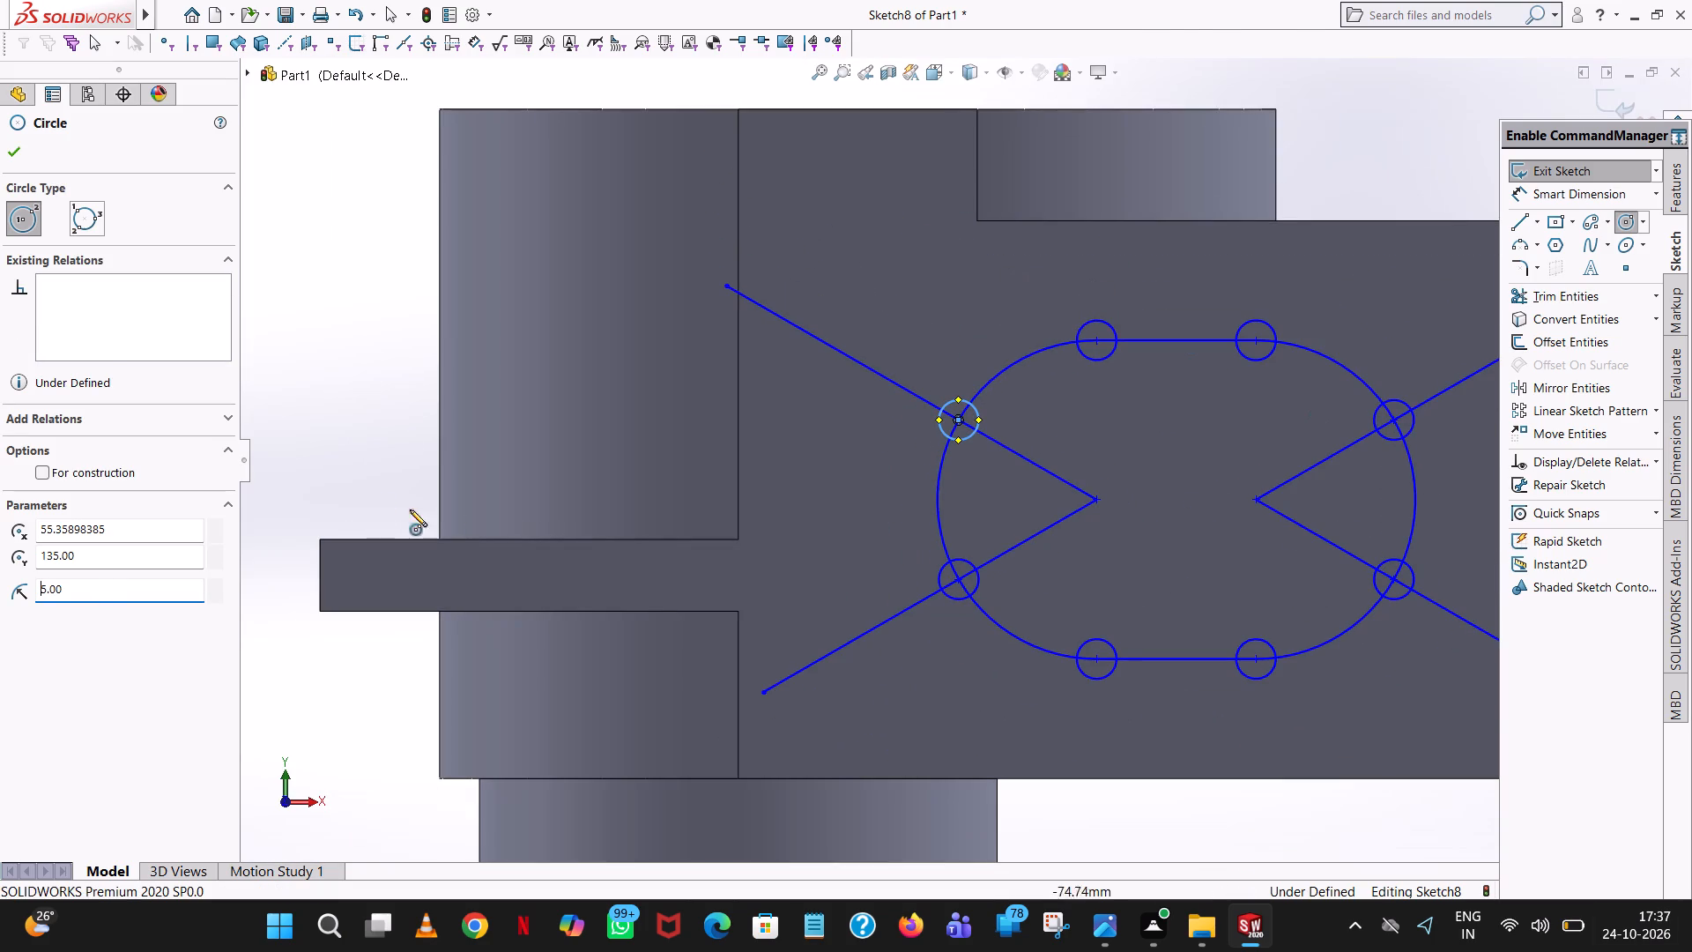
{"action": "left_click", "coordinate": [9, 142]}
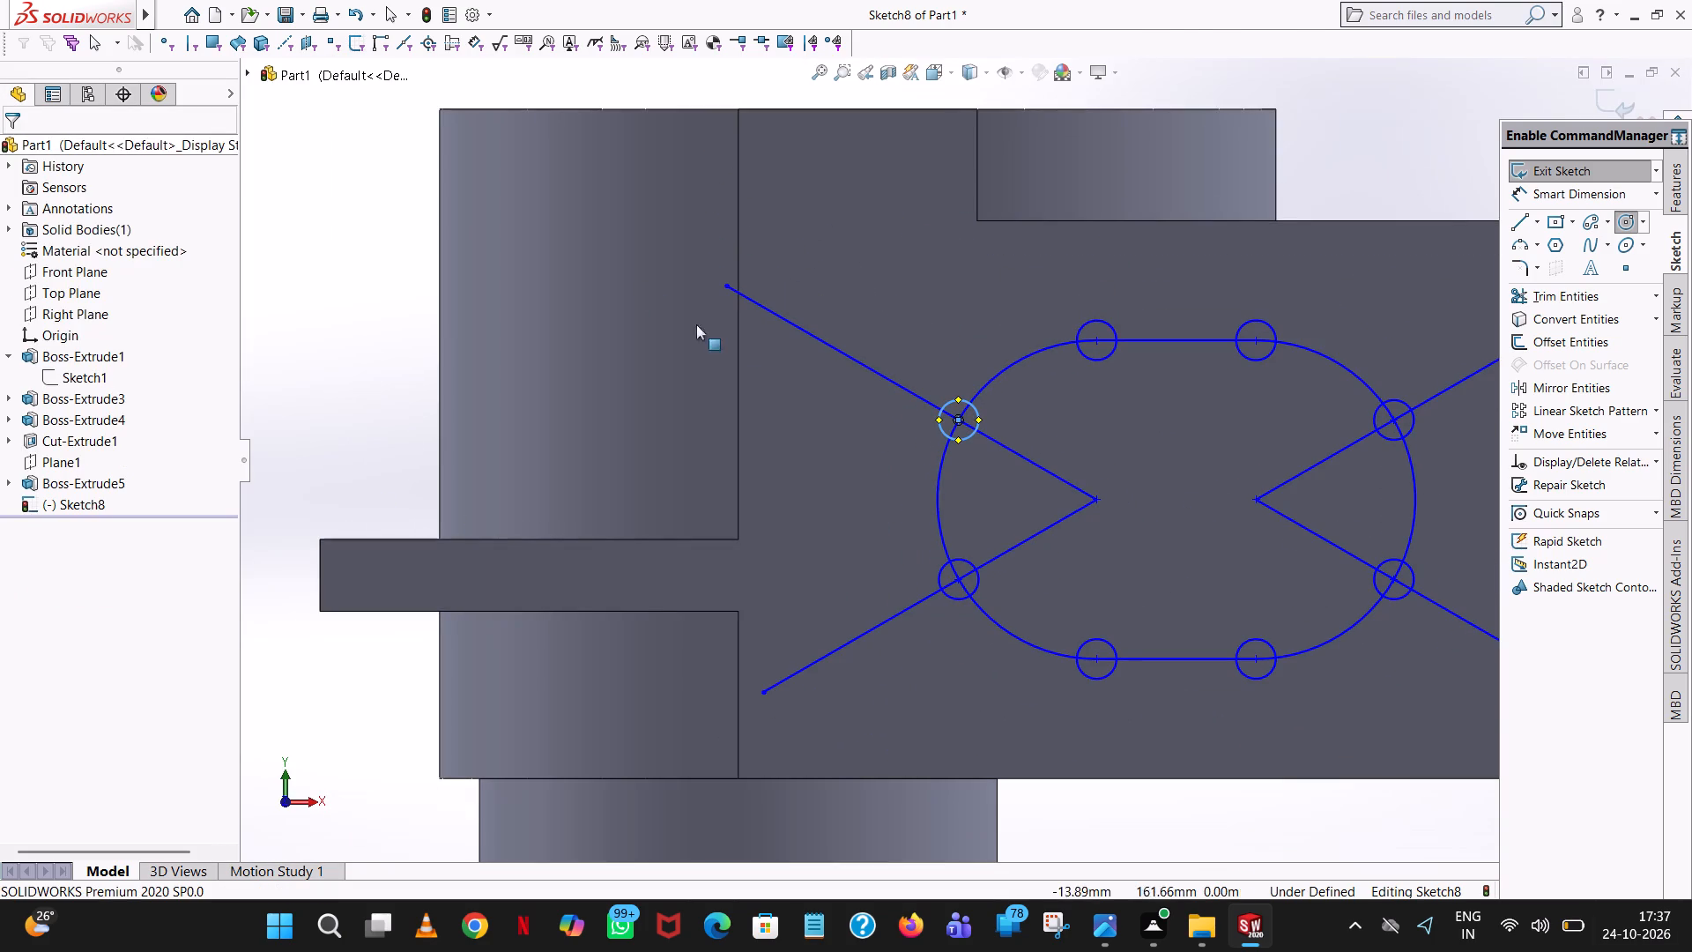
{"action": "left_click", "coordinate": [345, 249]}
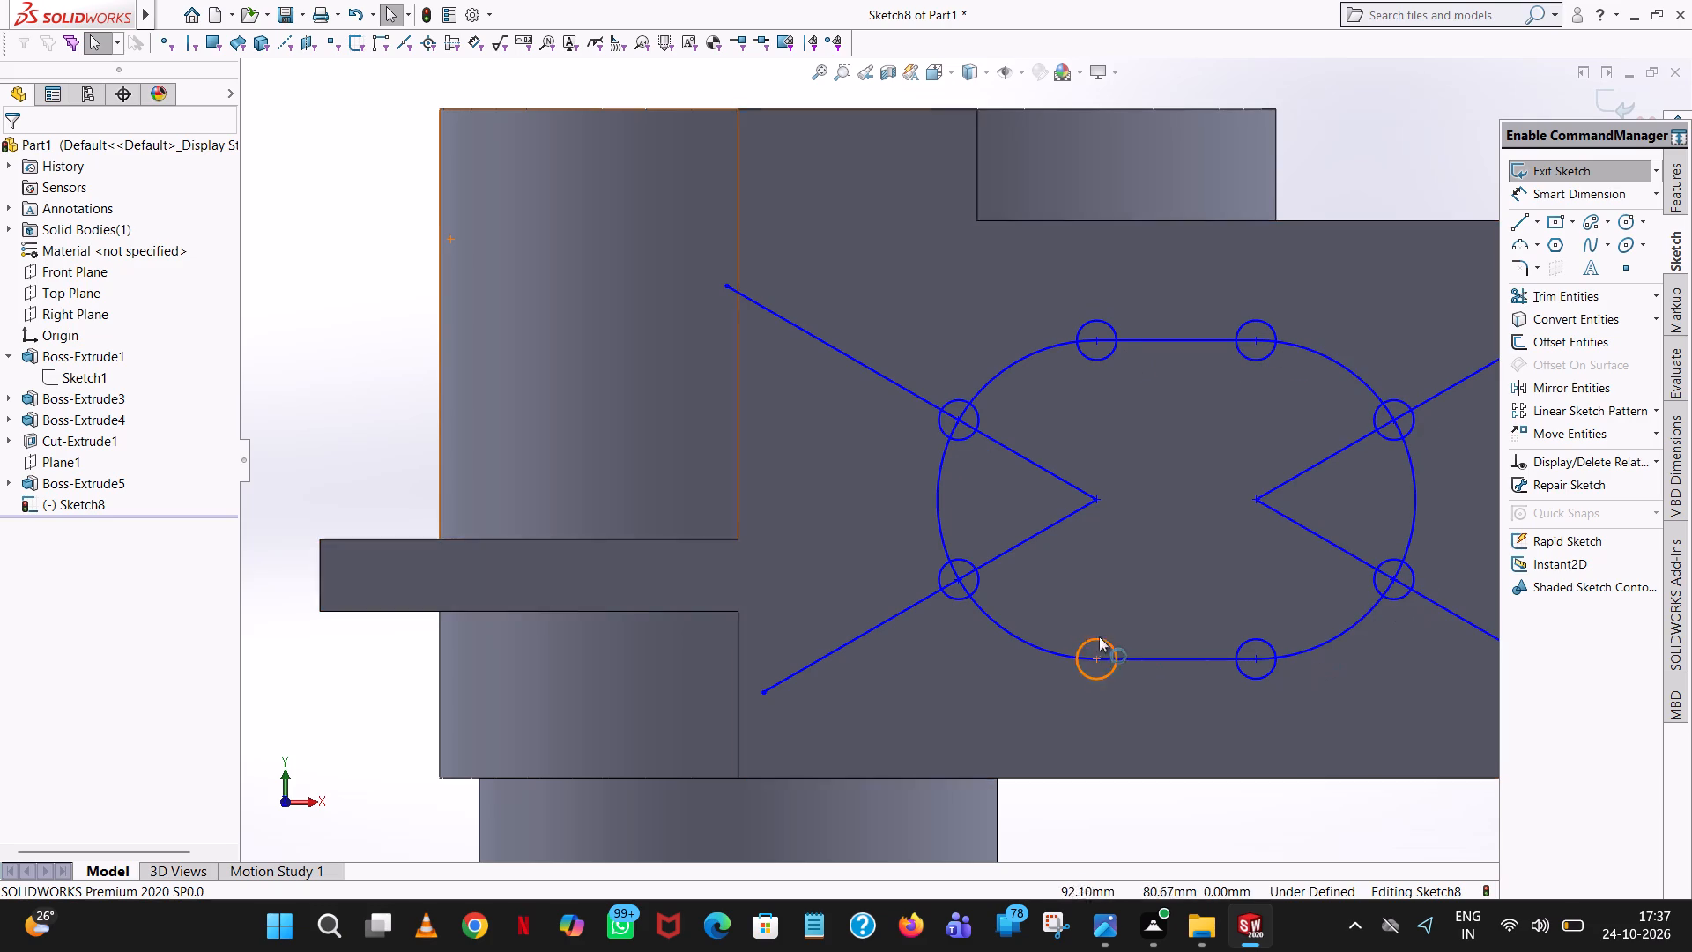
Trim away both angled locating lines running from the slot's right arc centre, including the pieces inside the circles.
{"action": "left_click", "coordinate": [1566, 293]}
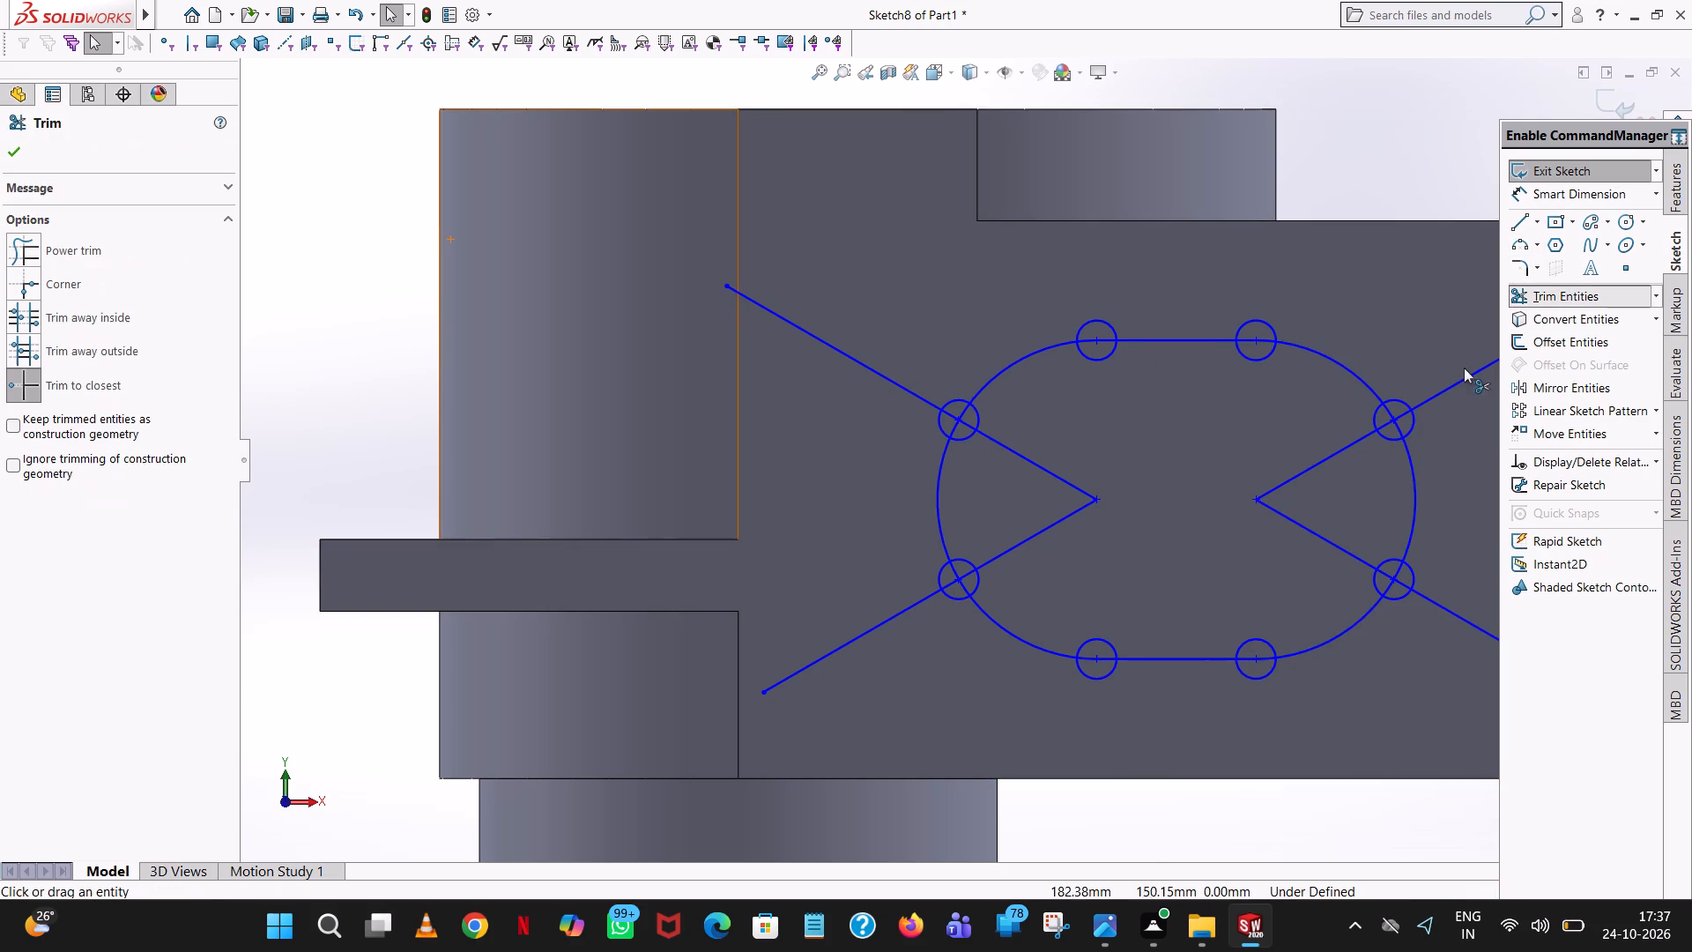
{"action": "left_click", "coordinate": [1455, 381]}
{"action": "left_click", "coordinate": [1405, 413]}
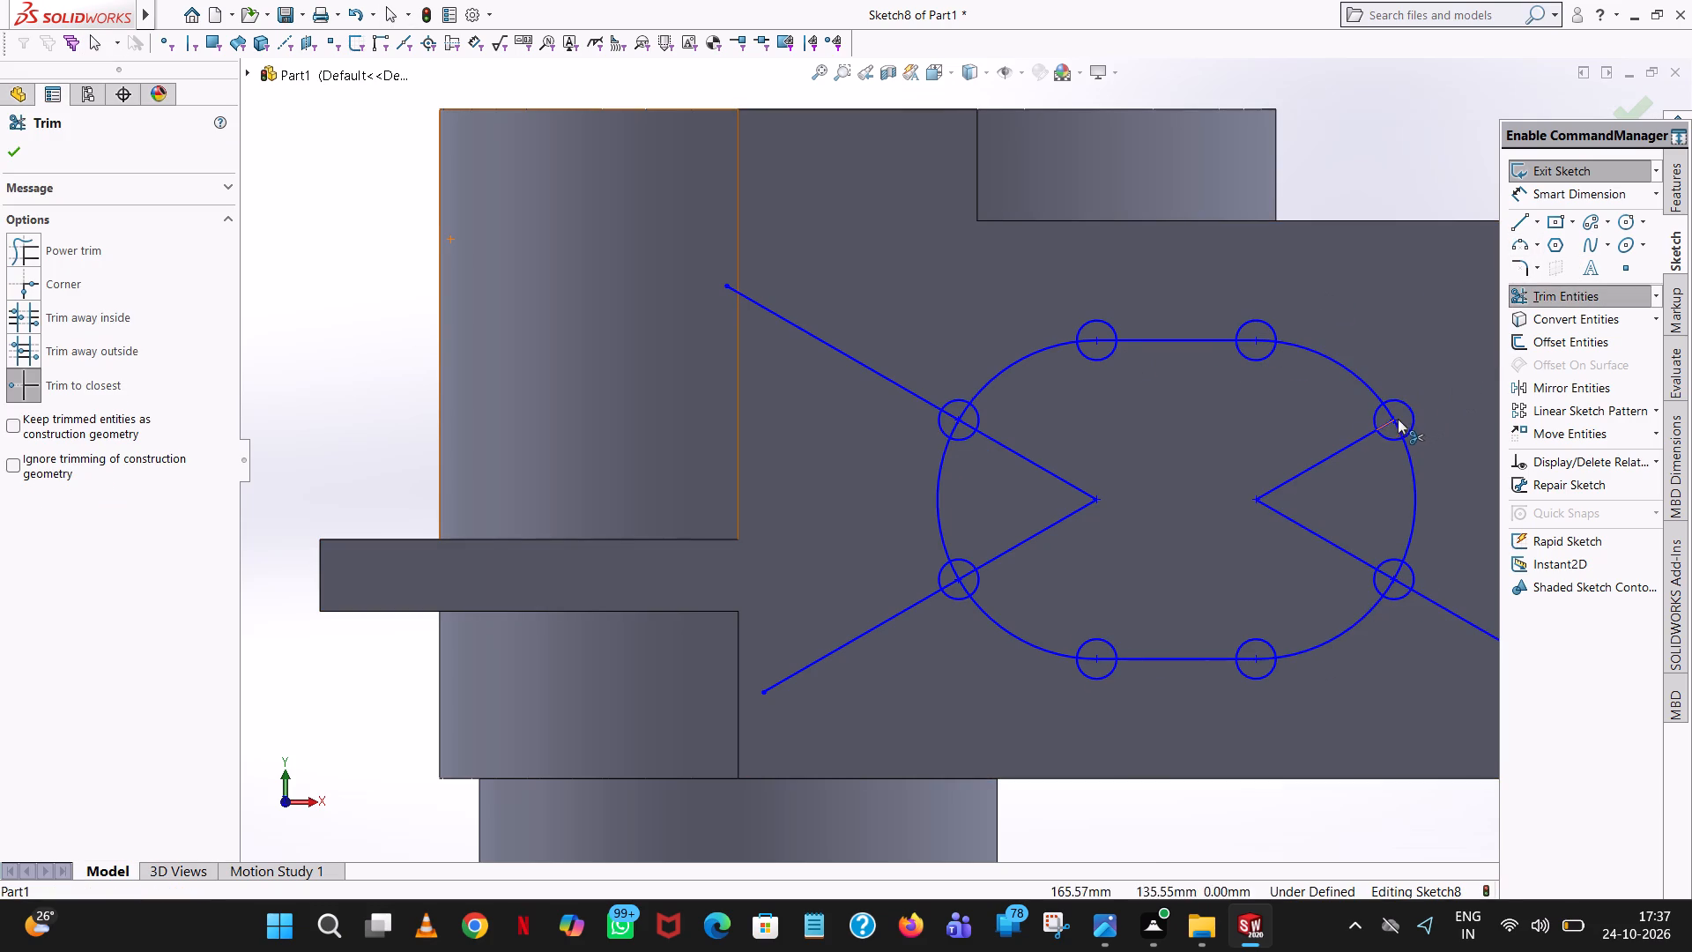
{"action": "left_click", "coordinate": [1388, 426]}
{"action": "left_click", "coordinate": [1358, 440]}
{"action": "left_click", "coordinate": [1317, 534]}
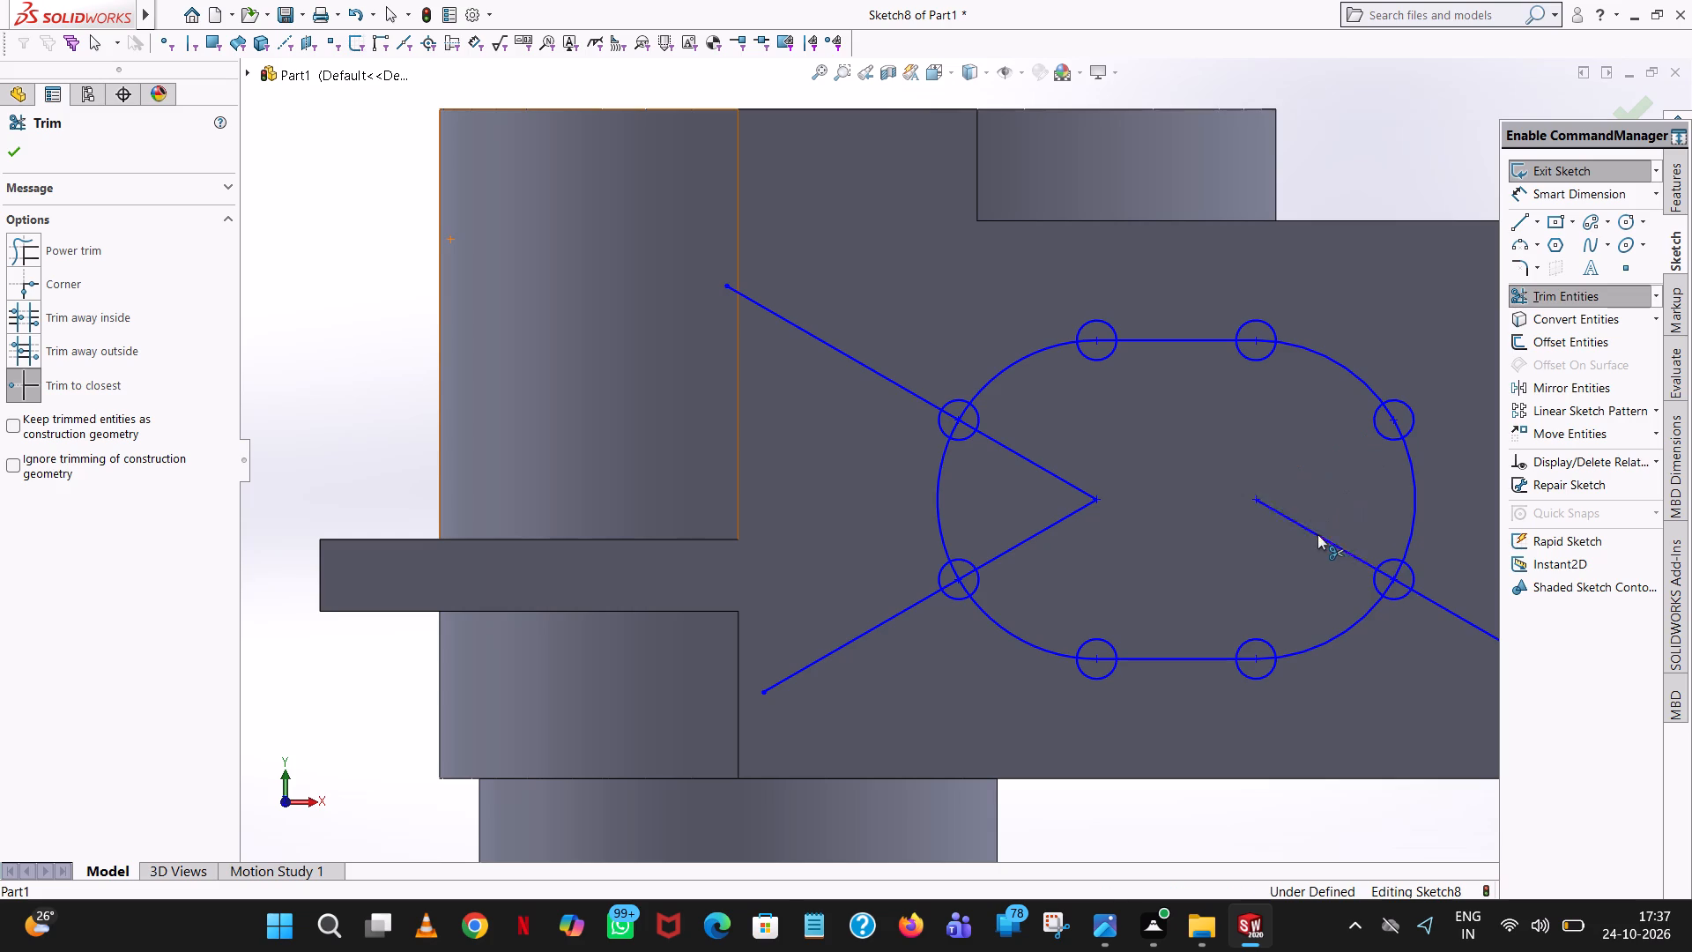
{"action": "left_click", "coordinate": [1398, 583]}
{"action": "left_click", "coordinate": [1384, 571]}
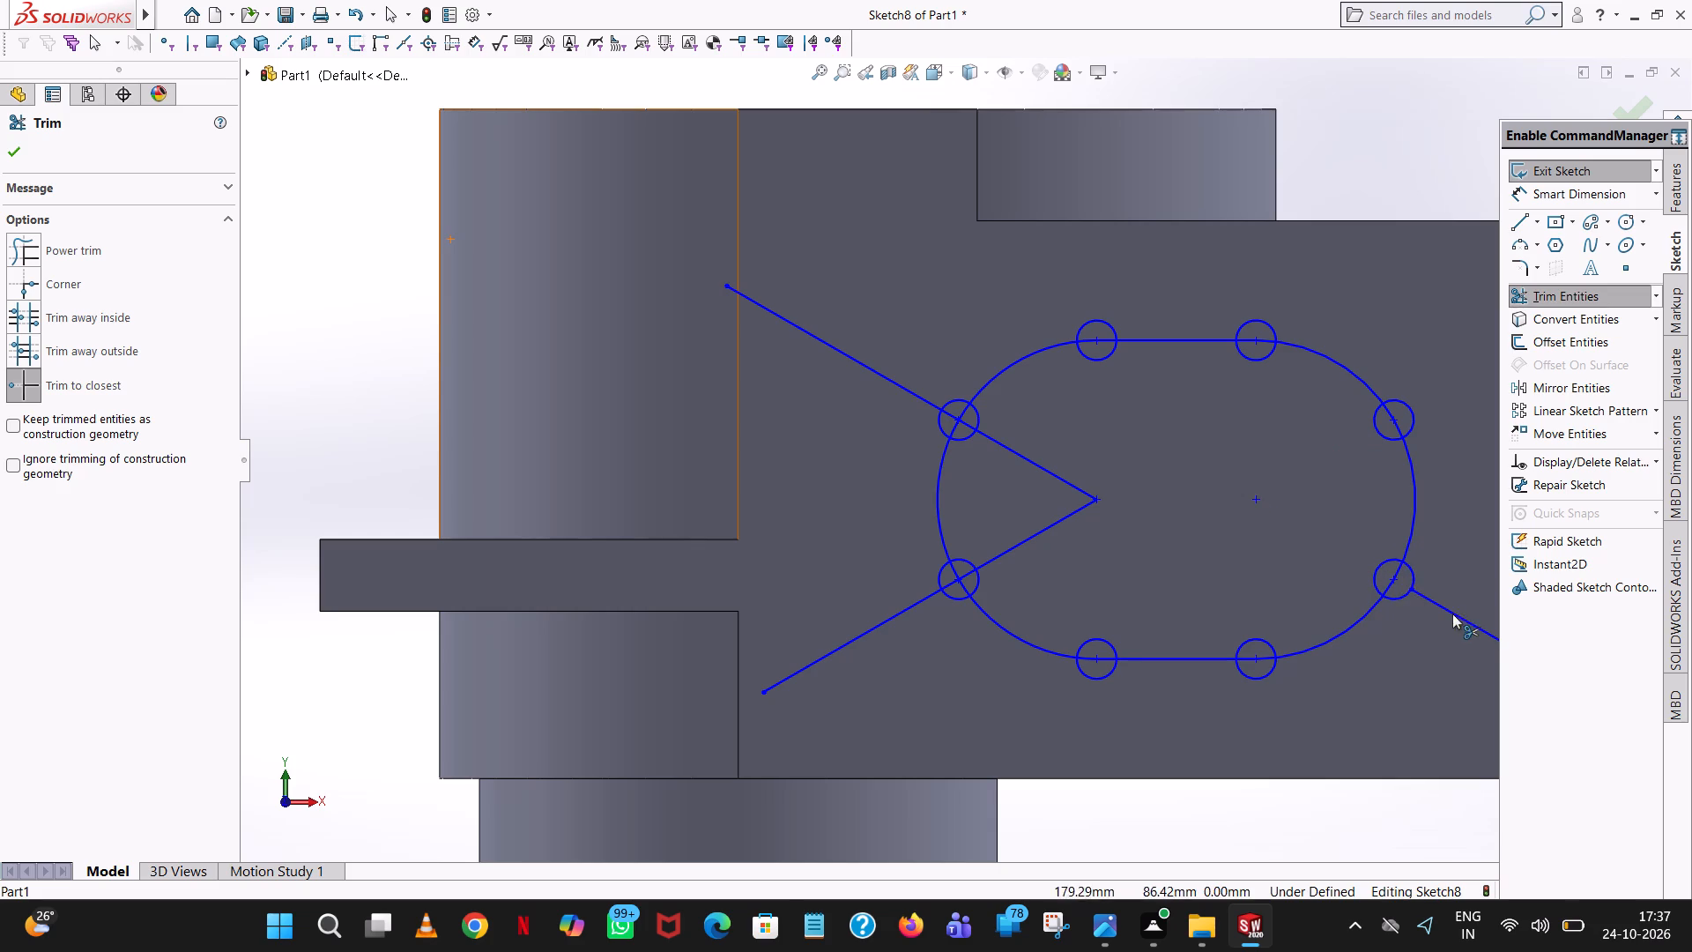
{"action": "left_click", "coordinate": [1452, 614]}
Trim away both angled locating lines running from the slot's left arc centre, including the pieces inside the circles.
{"action": "left_click", "coordinate": [1040, 534]}
{"action": "left_click", "coordinate": [1052, 471]}
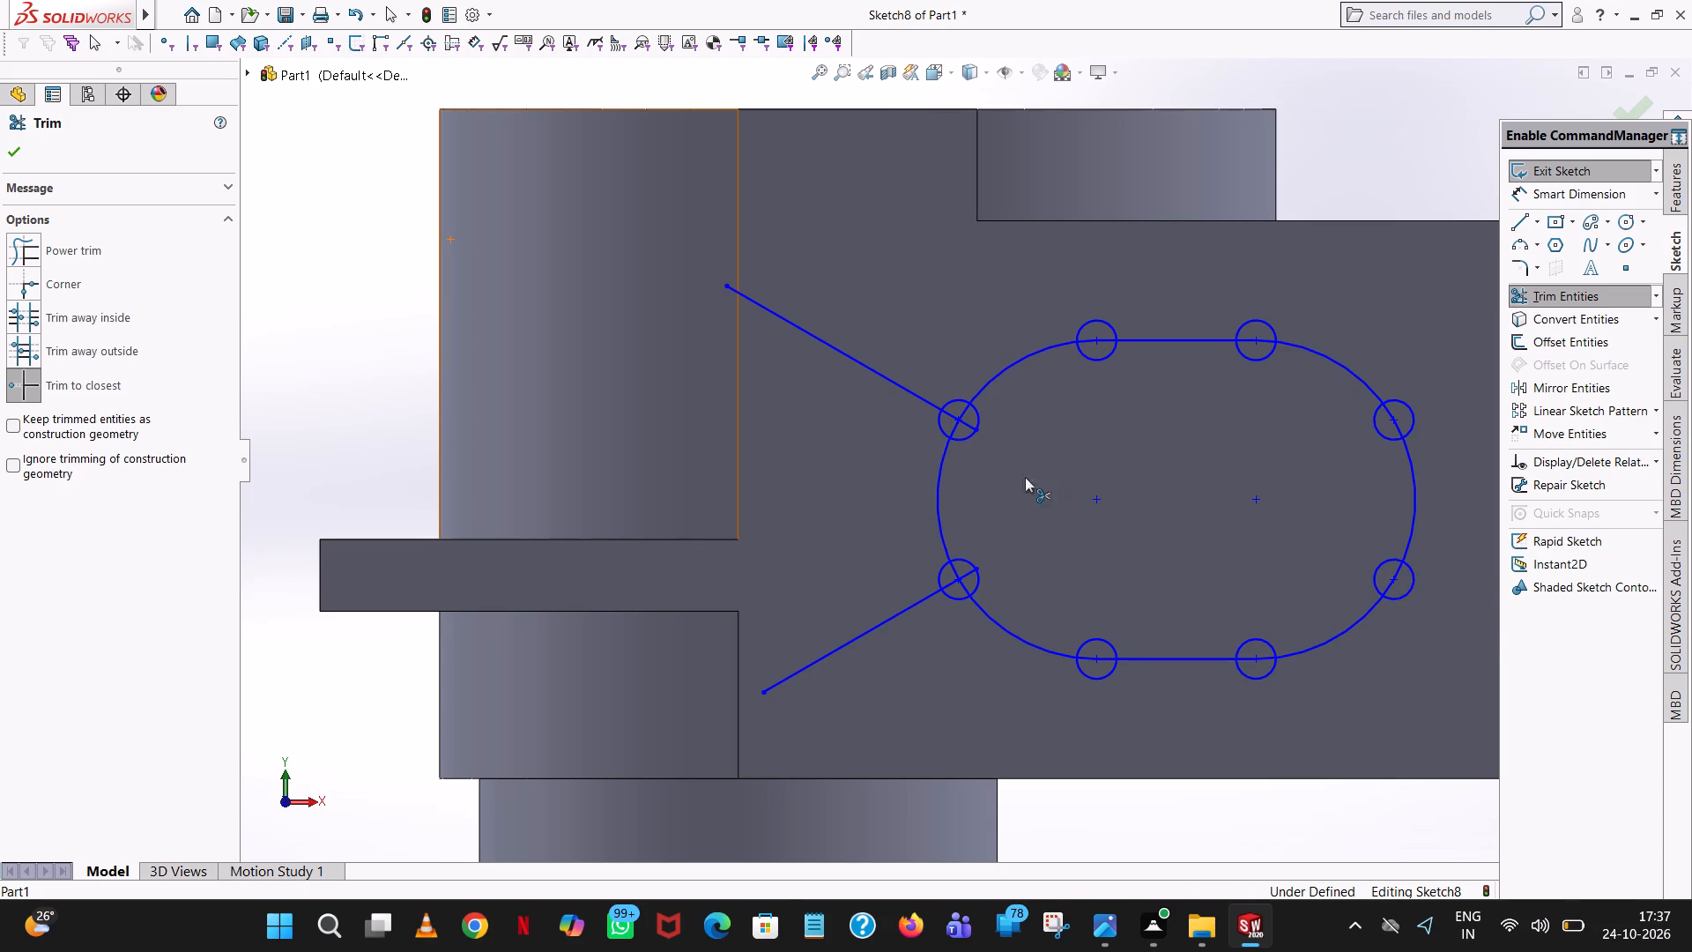
{"action": "left_click", "coordinate": [968, 425]}
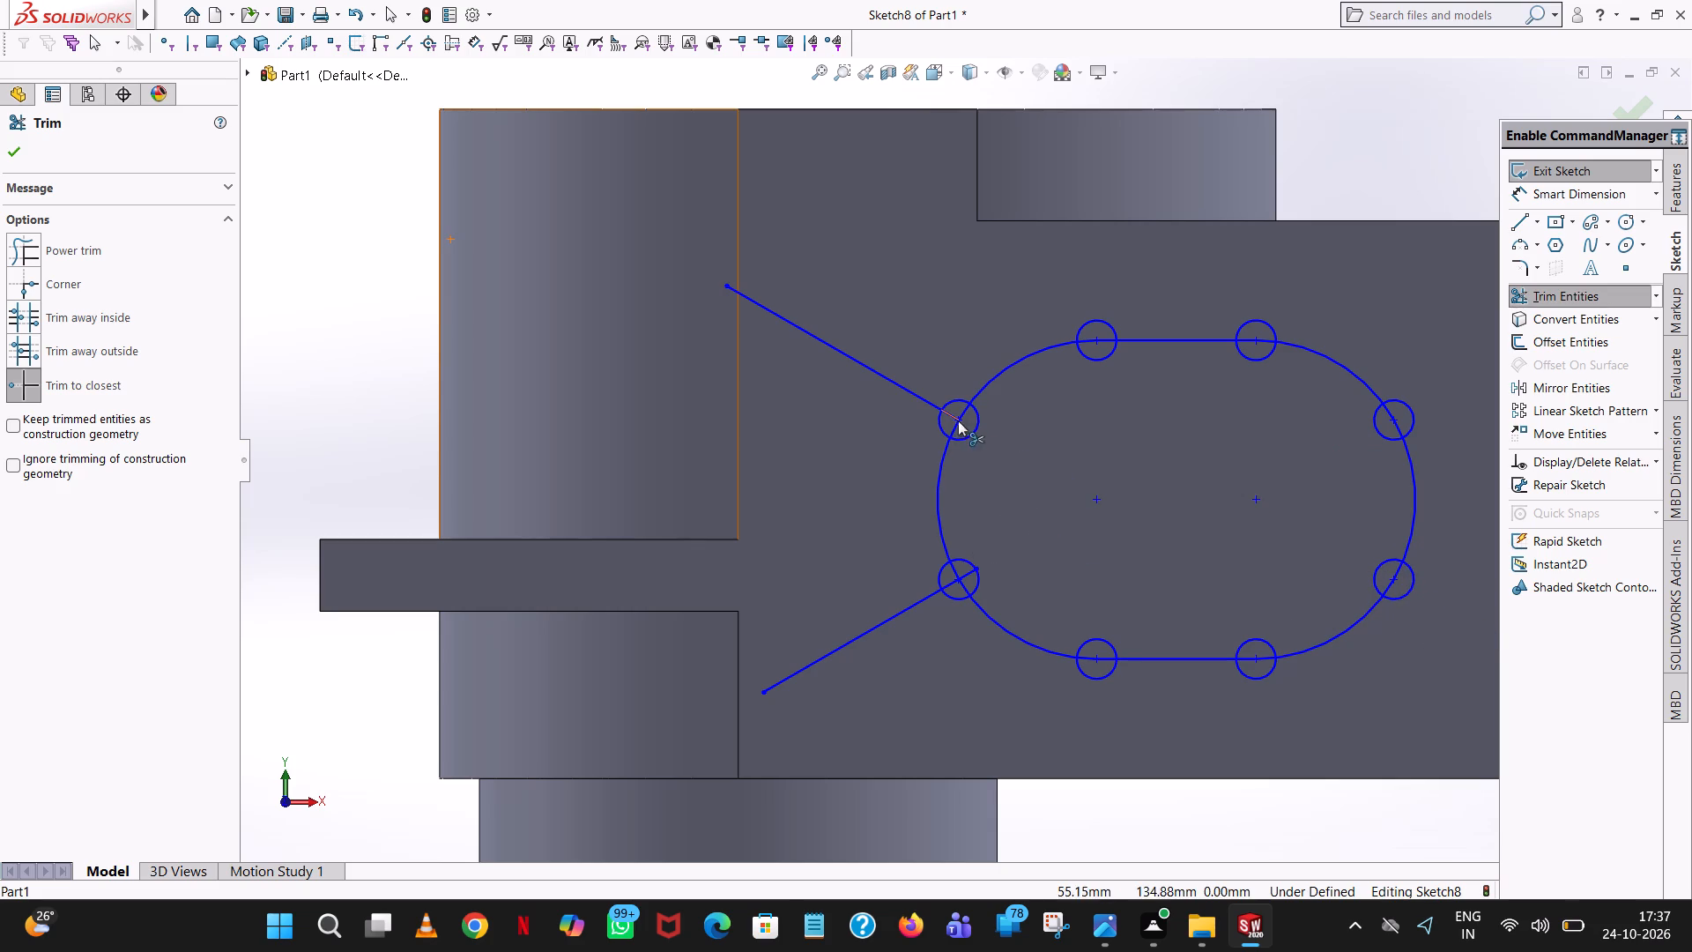
{"action": "left_click", "coordinate": [954, 418]}
{"action": "left_click", "coordinate": [924, 397]}
{"action": "left_click", "coordinate": [905, 614]}
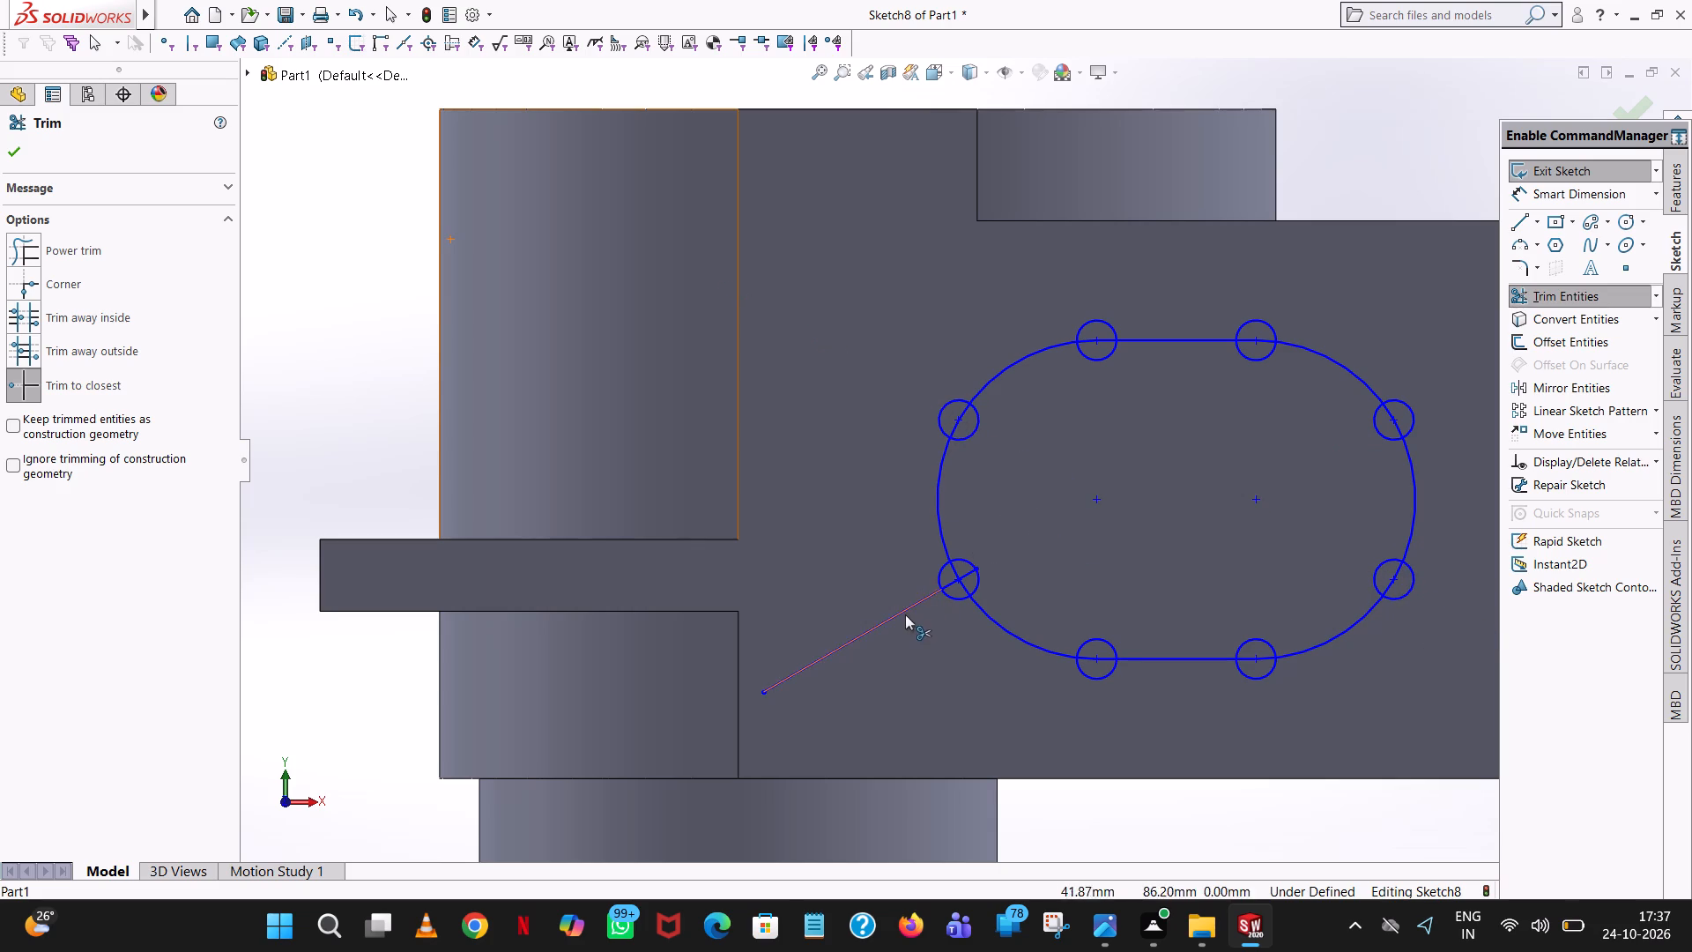
{"action": "left_click", "coordinate": [950, 580]}
{"action": "left_click", "coordinate": [963, 580]}
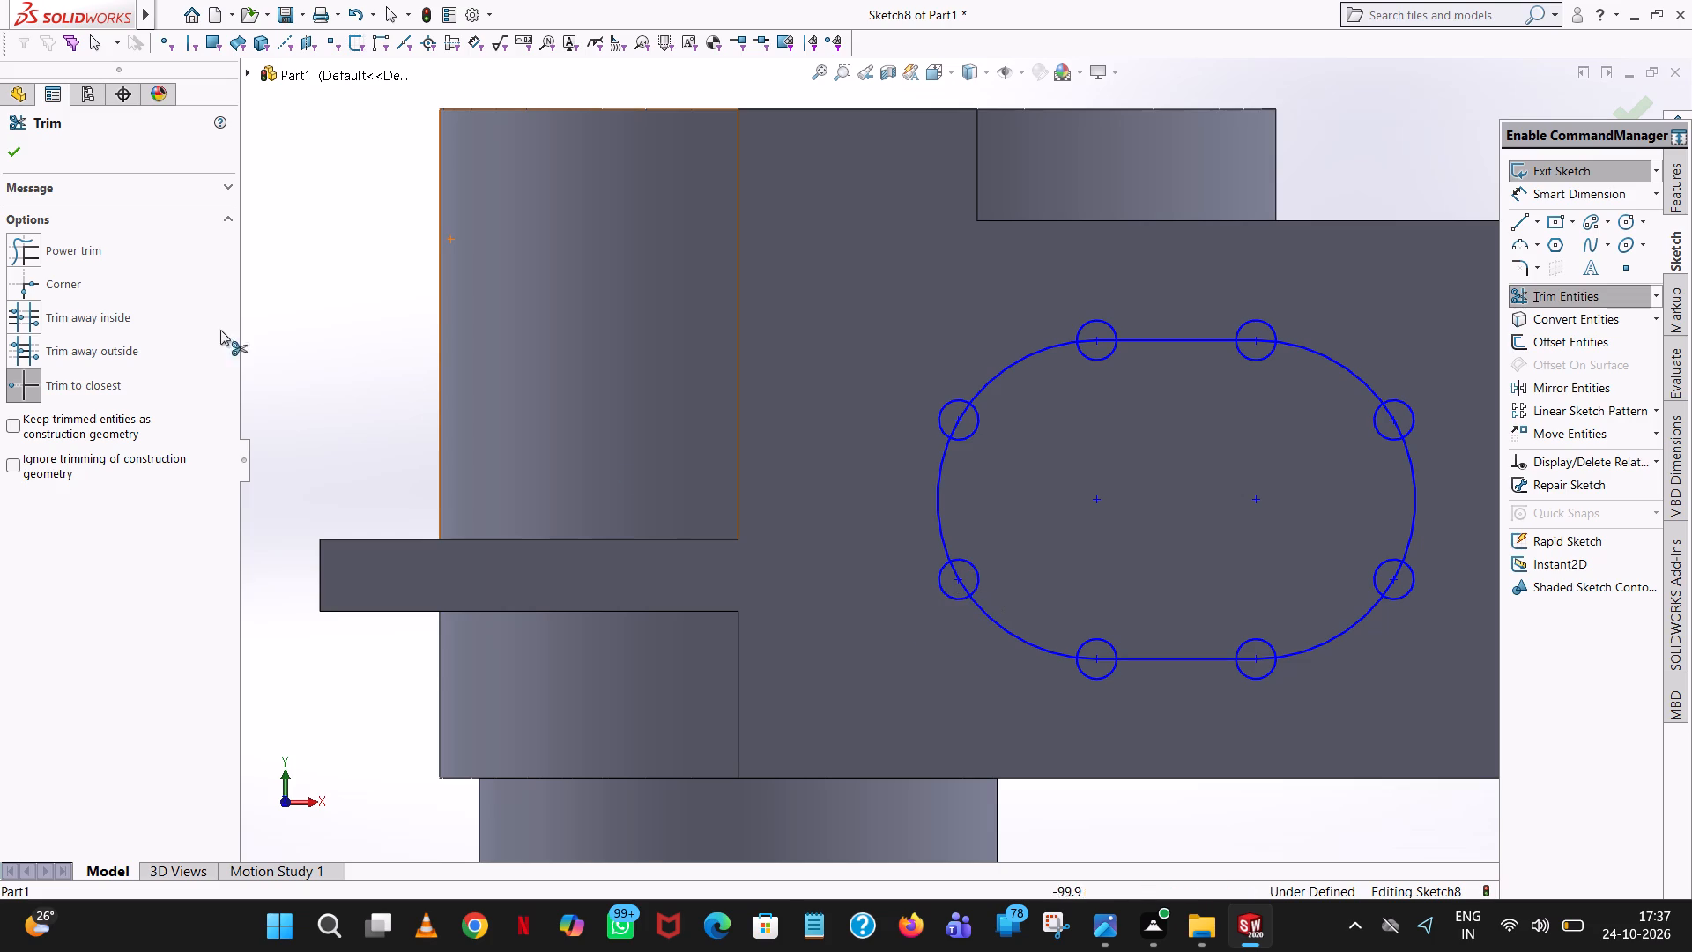
{"action": "left_click", "coordinate": [8, 149]}
Dimension the radius of the slot's right arc, placing the dimension above the block.
{"action": "scroll", "coordinate": [1130, 372], "scroll_direction": "up", "scroll_amount": 4}
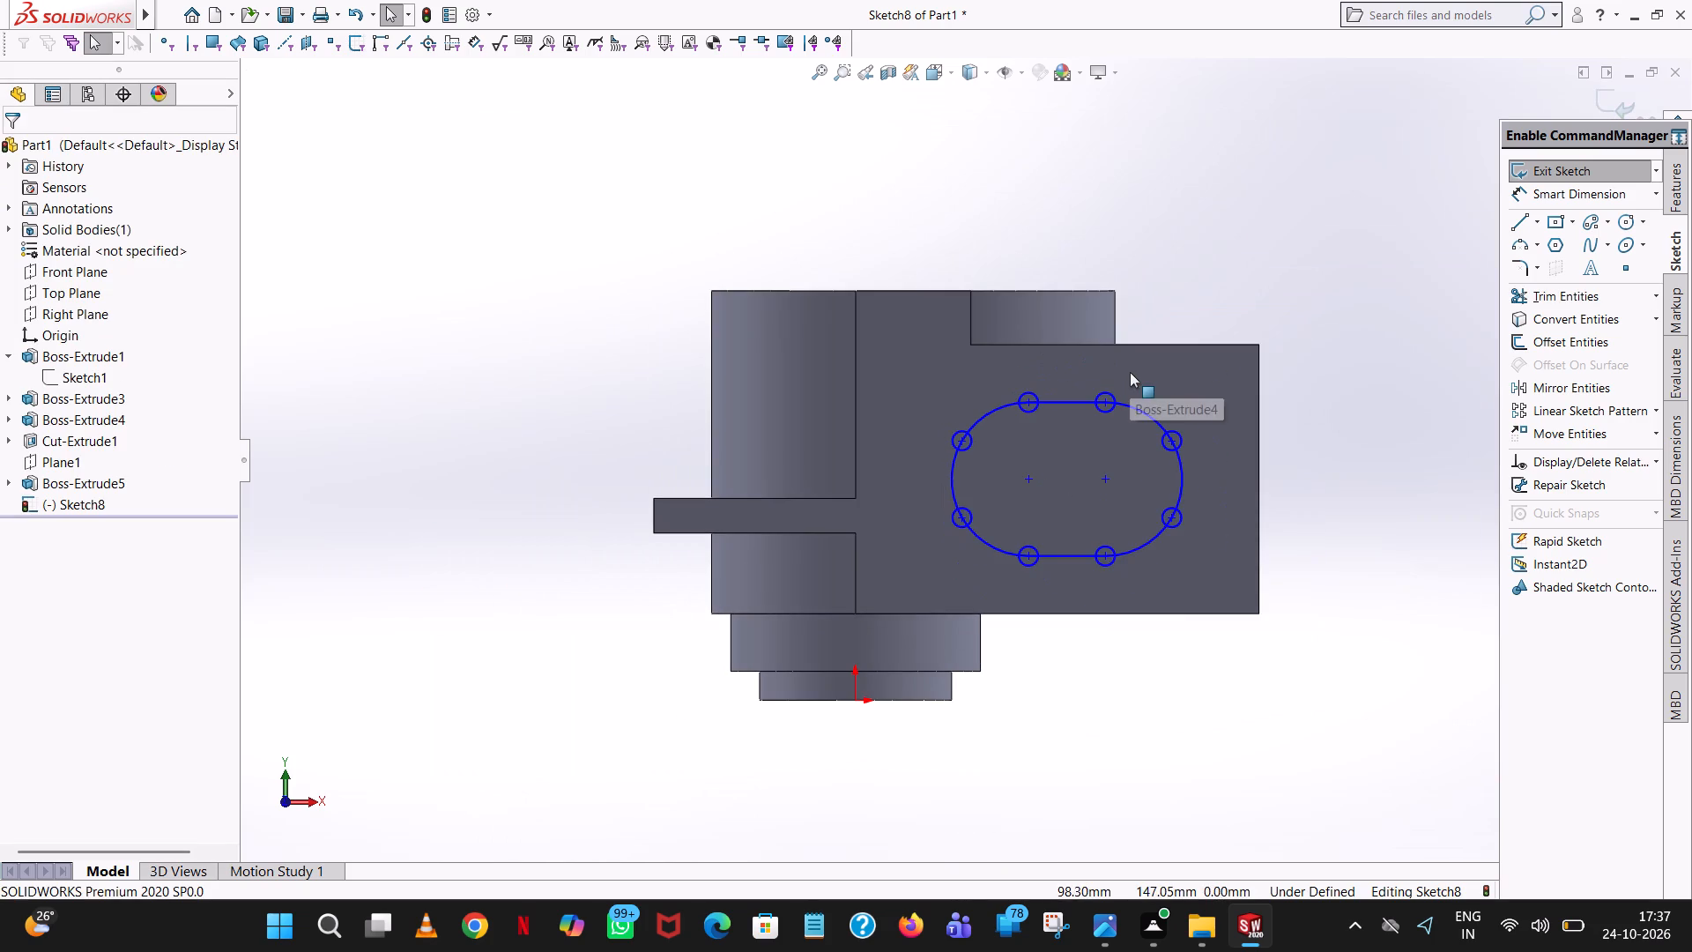
{"action": "scroll", "coordinate": [1216, 448], "scroll_direction": "down", "scroll_amount": 2}
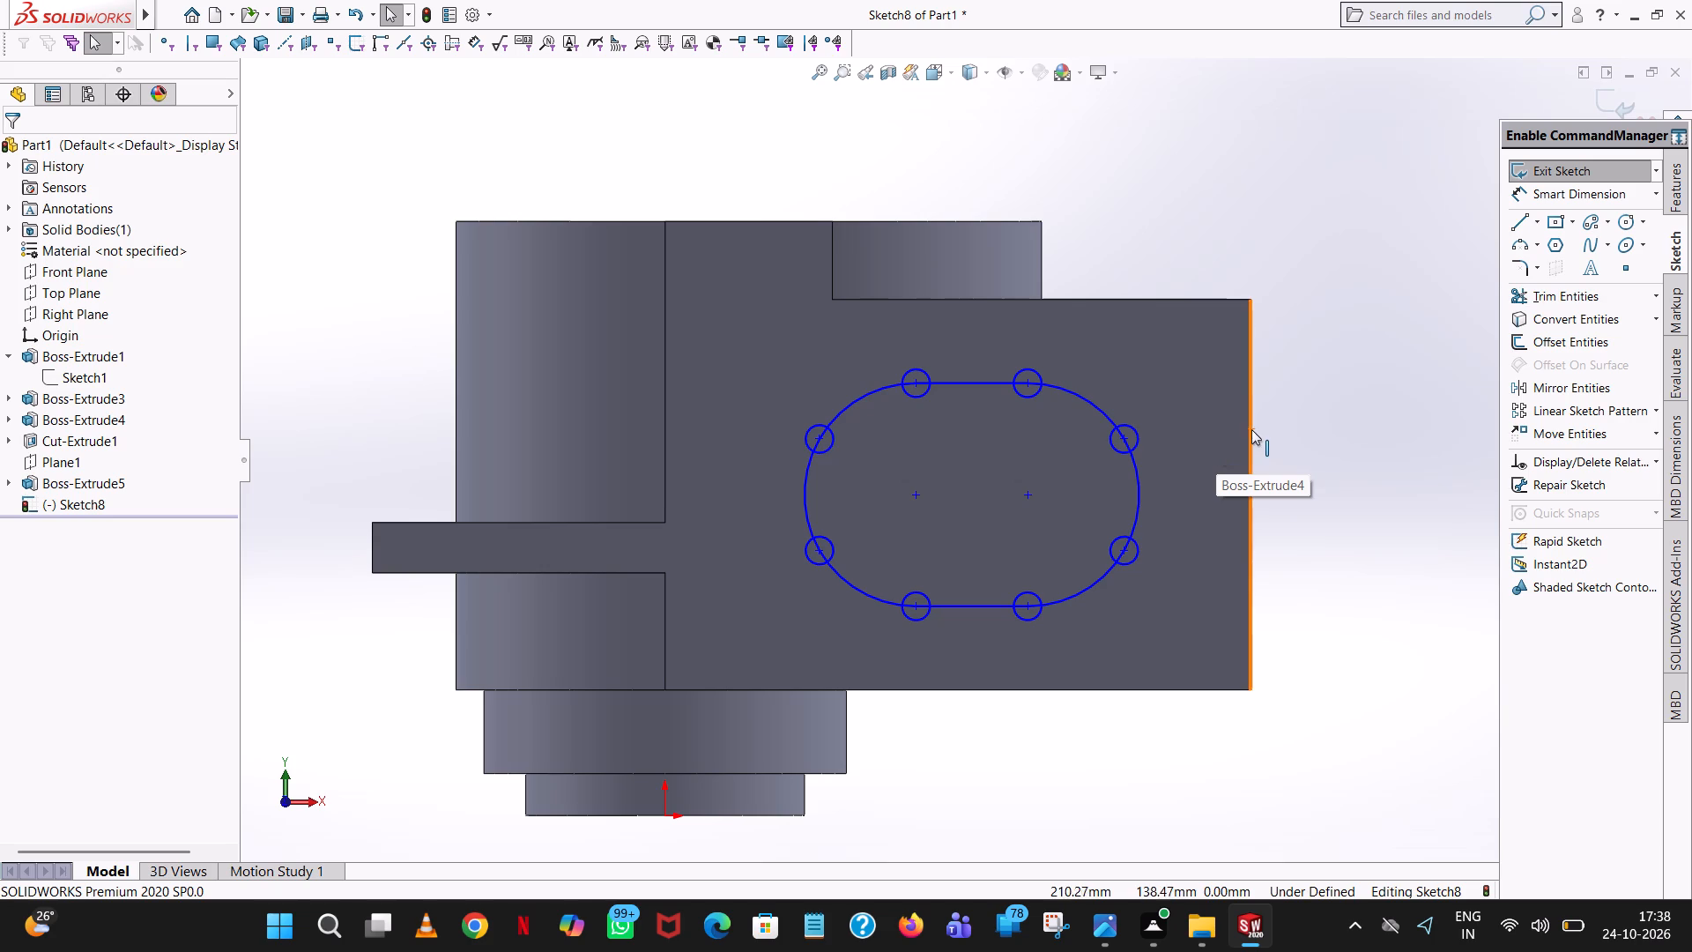
{"action": "middle_click_drag", "start_coordinate": [1342, 281], "coordinate": [1246, 363]}
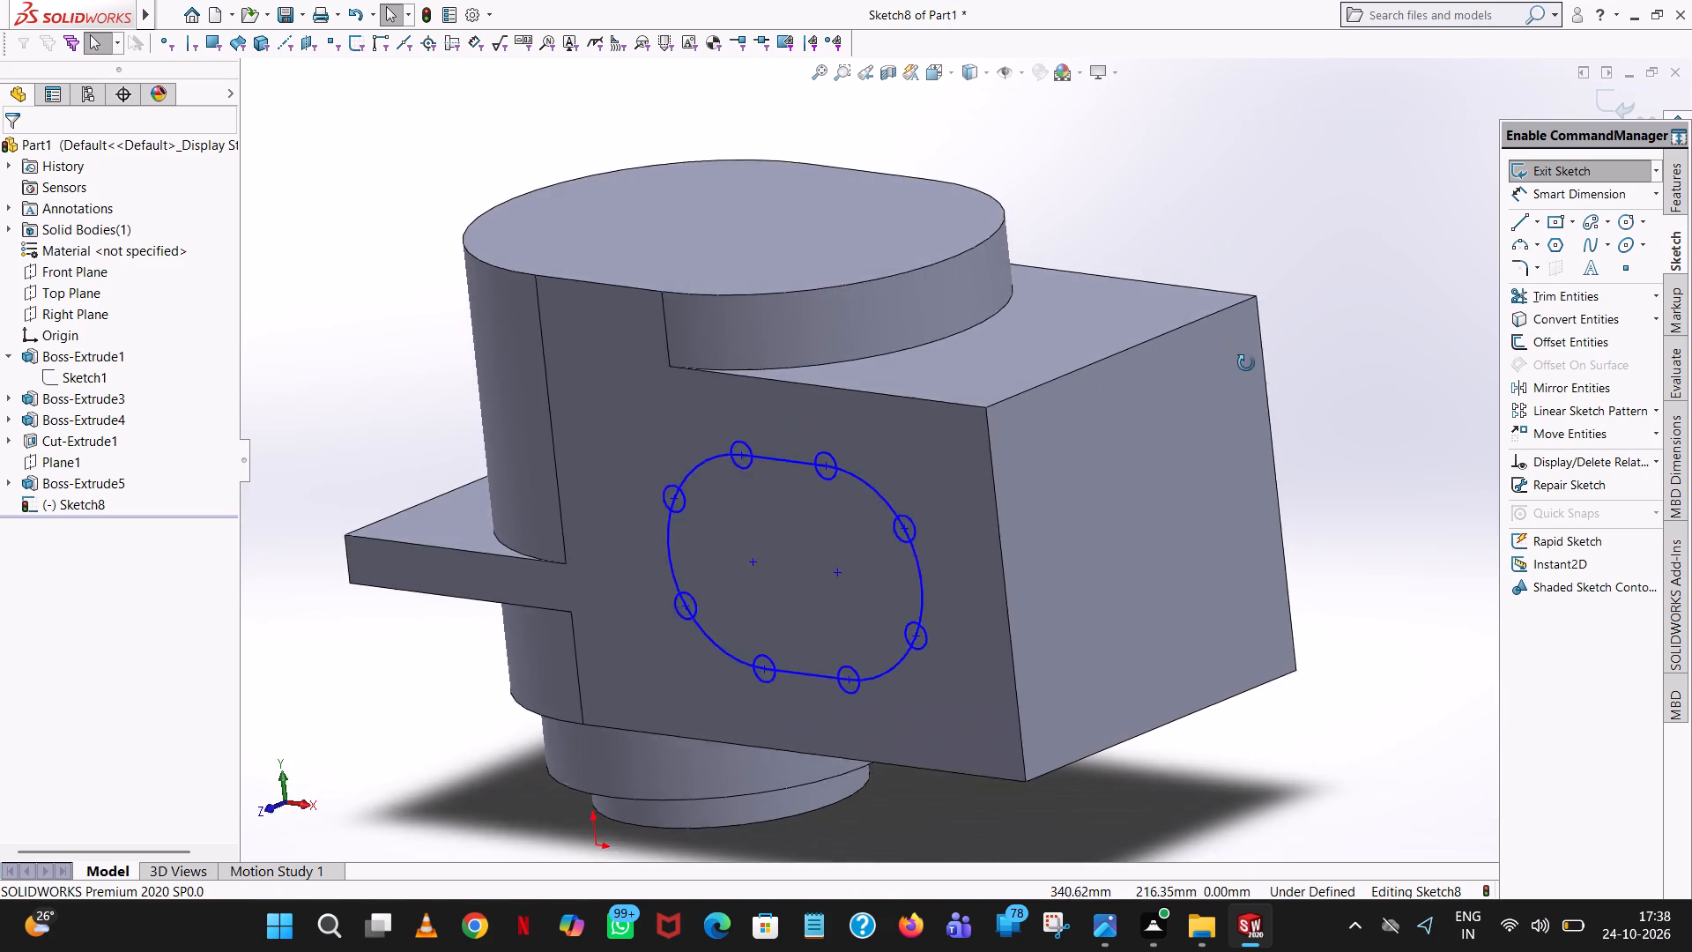
{"action": "middle_click_drag", "start_coordinate": [1246, 363], "coordinate": [1312, 299]}
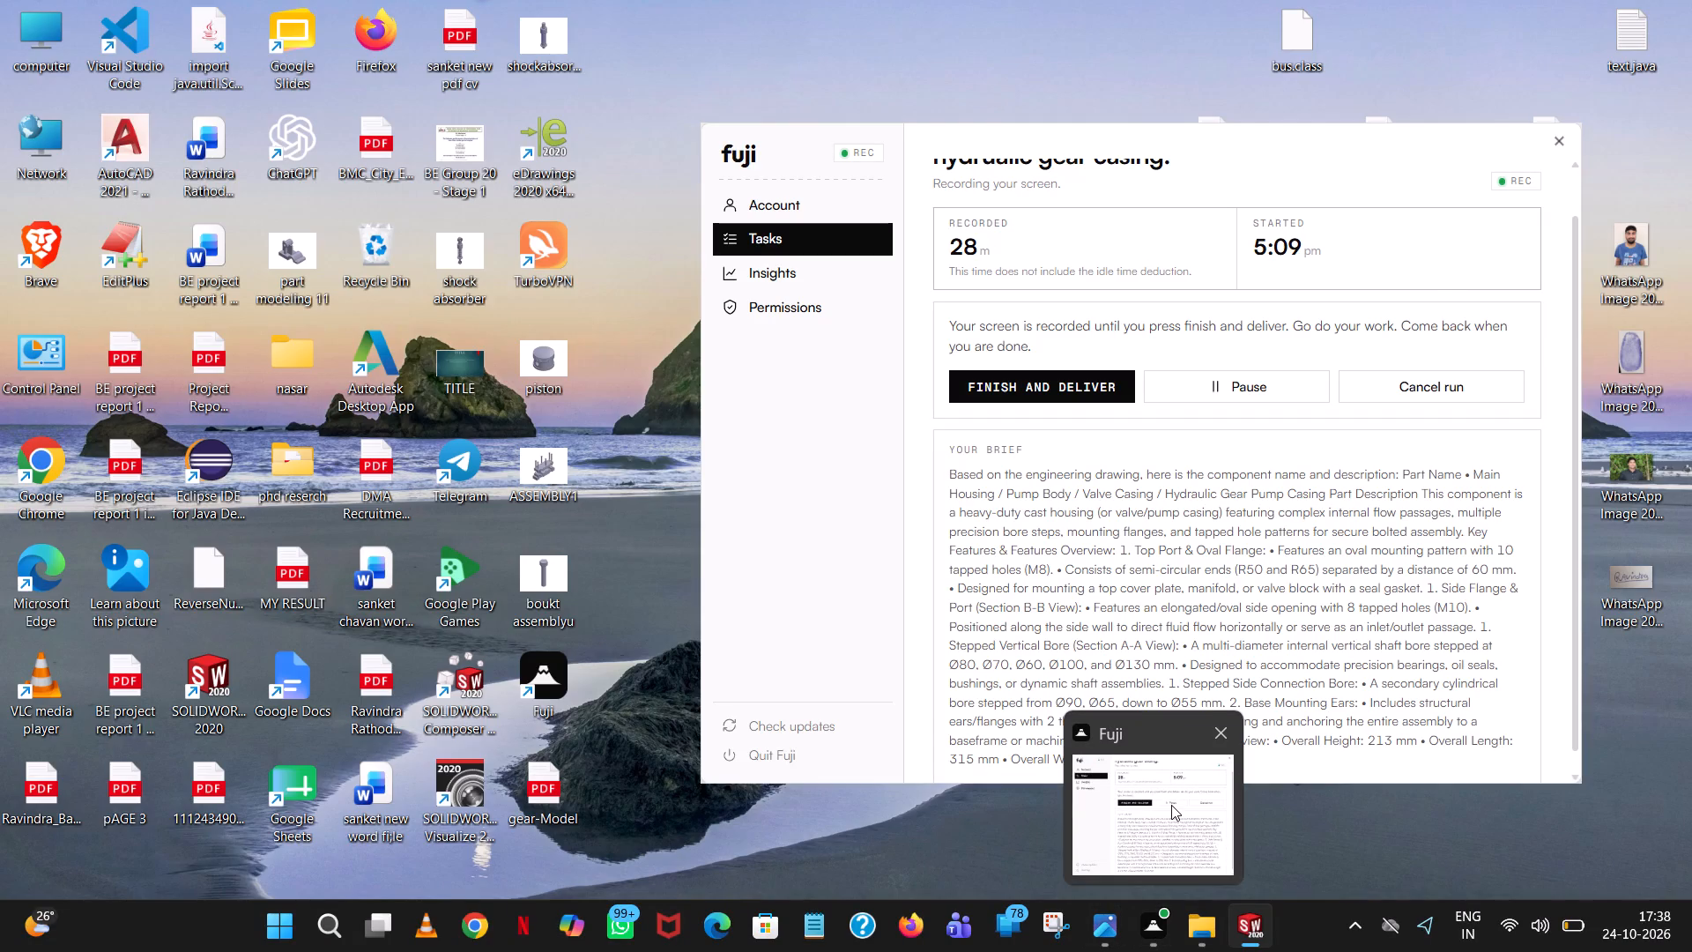
{"action": "left_click", "coordinate": [1593, 187]}
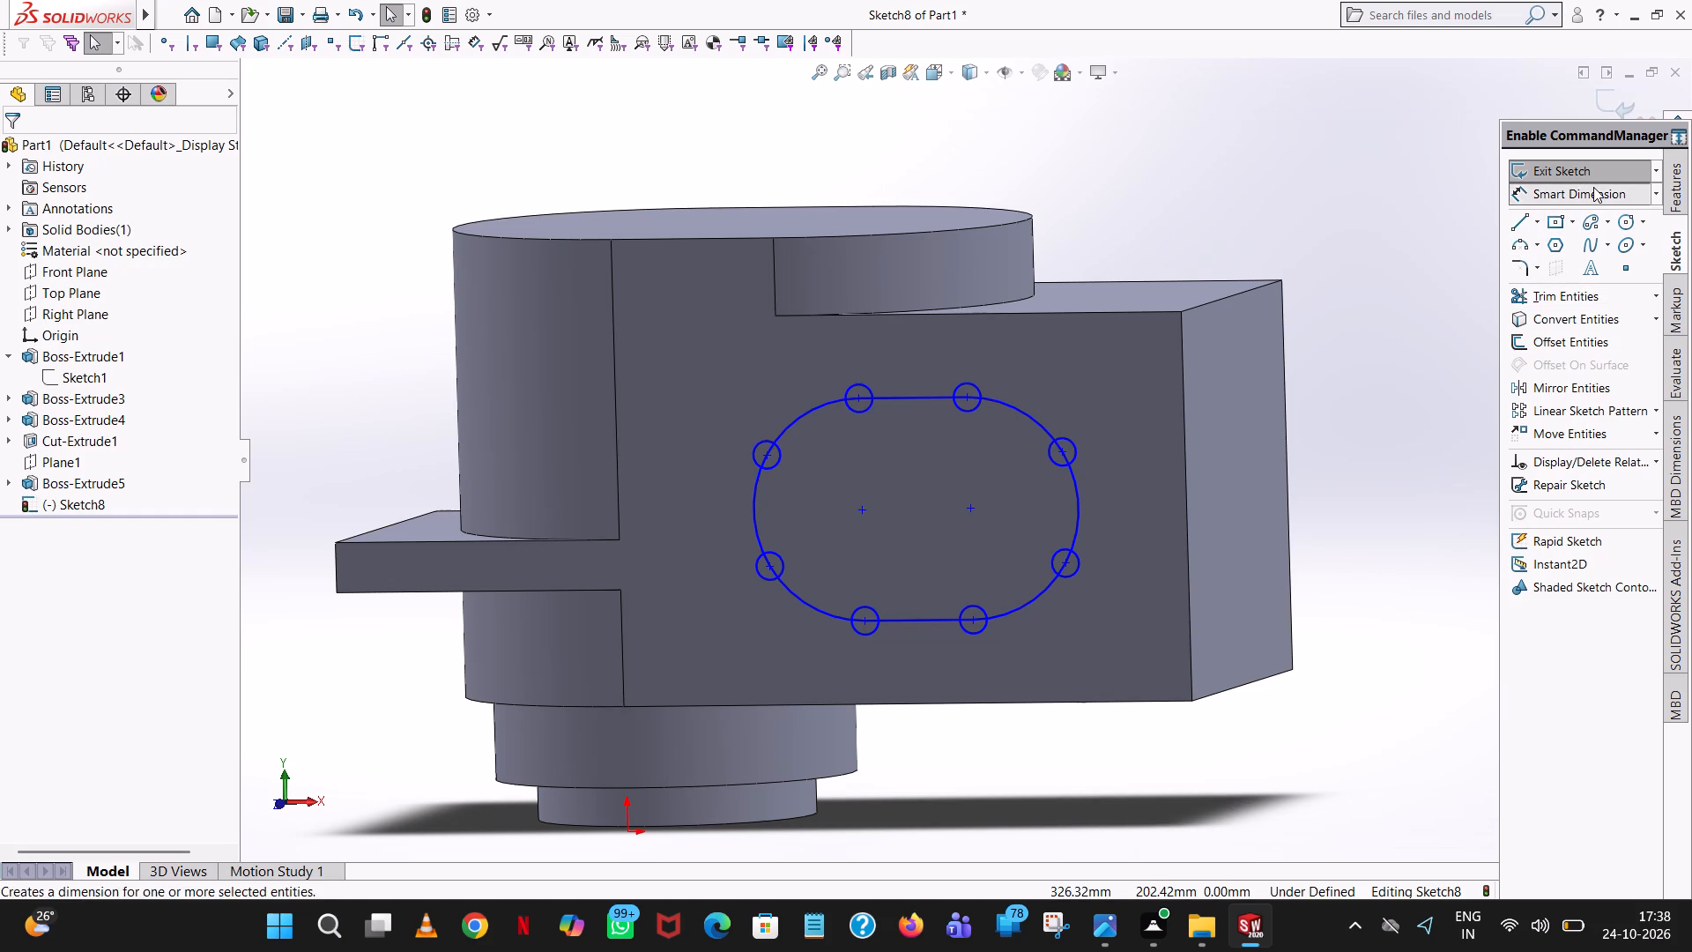
{"action": "left_click", "coordinate": [1032, 415]}
{"action": "left_click", "coordinate": [1251, 142]}
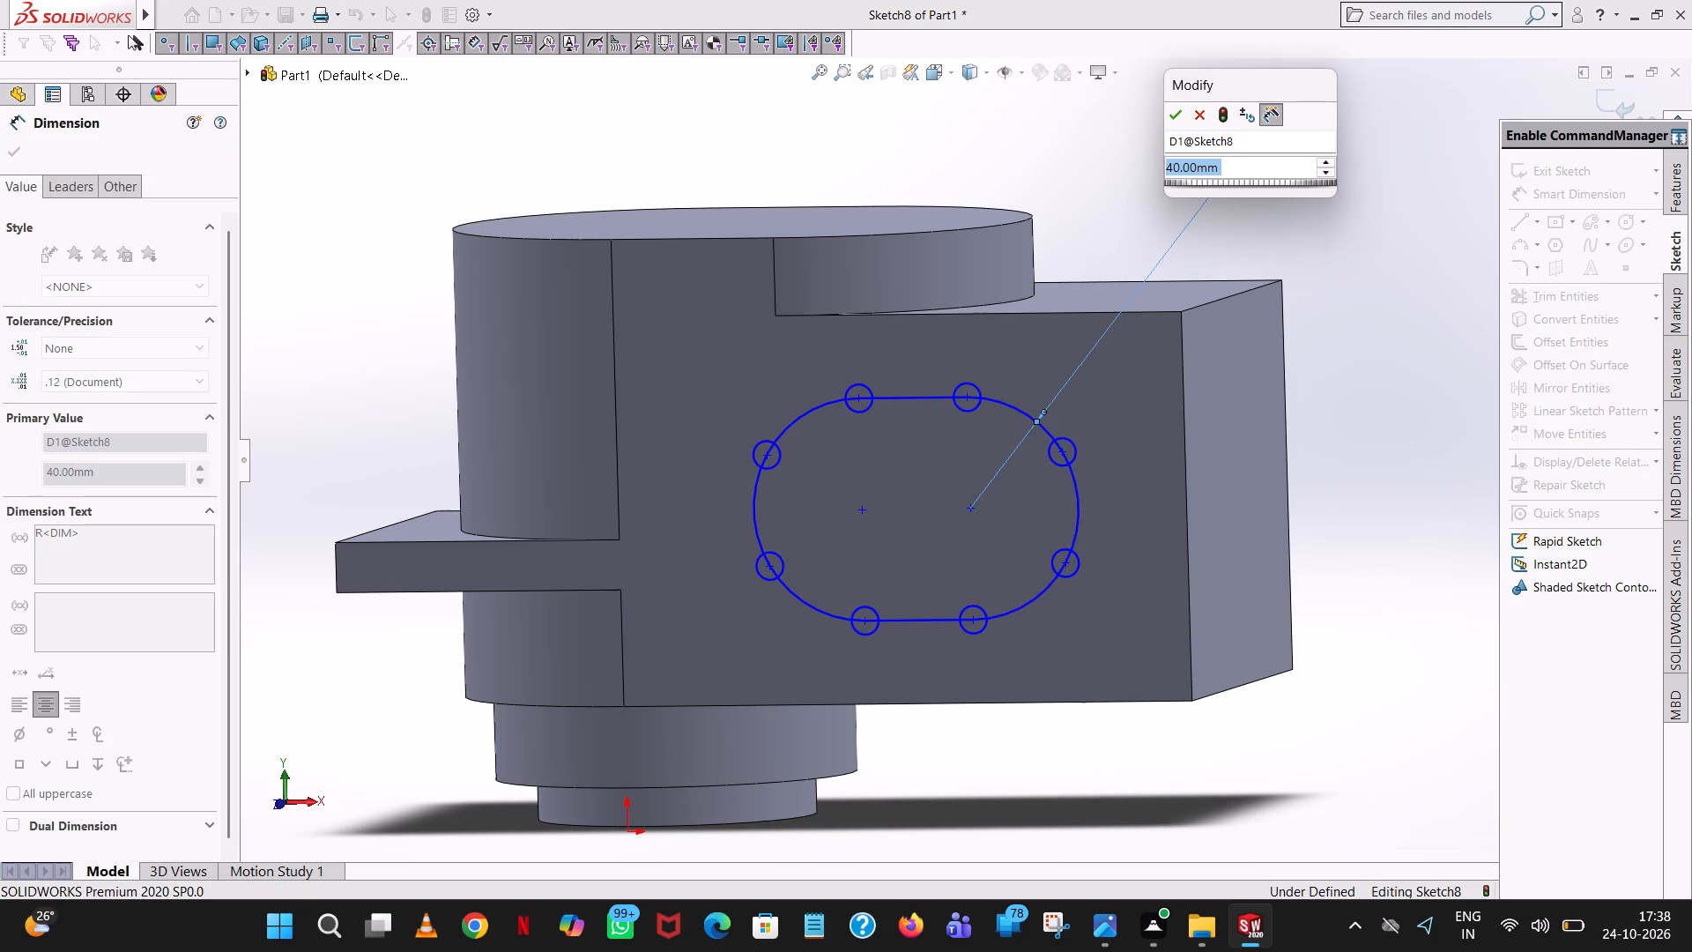
{"action": "left_click", "coordinate": [1176, 107]}
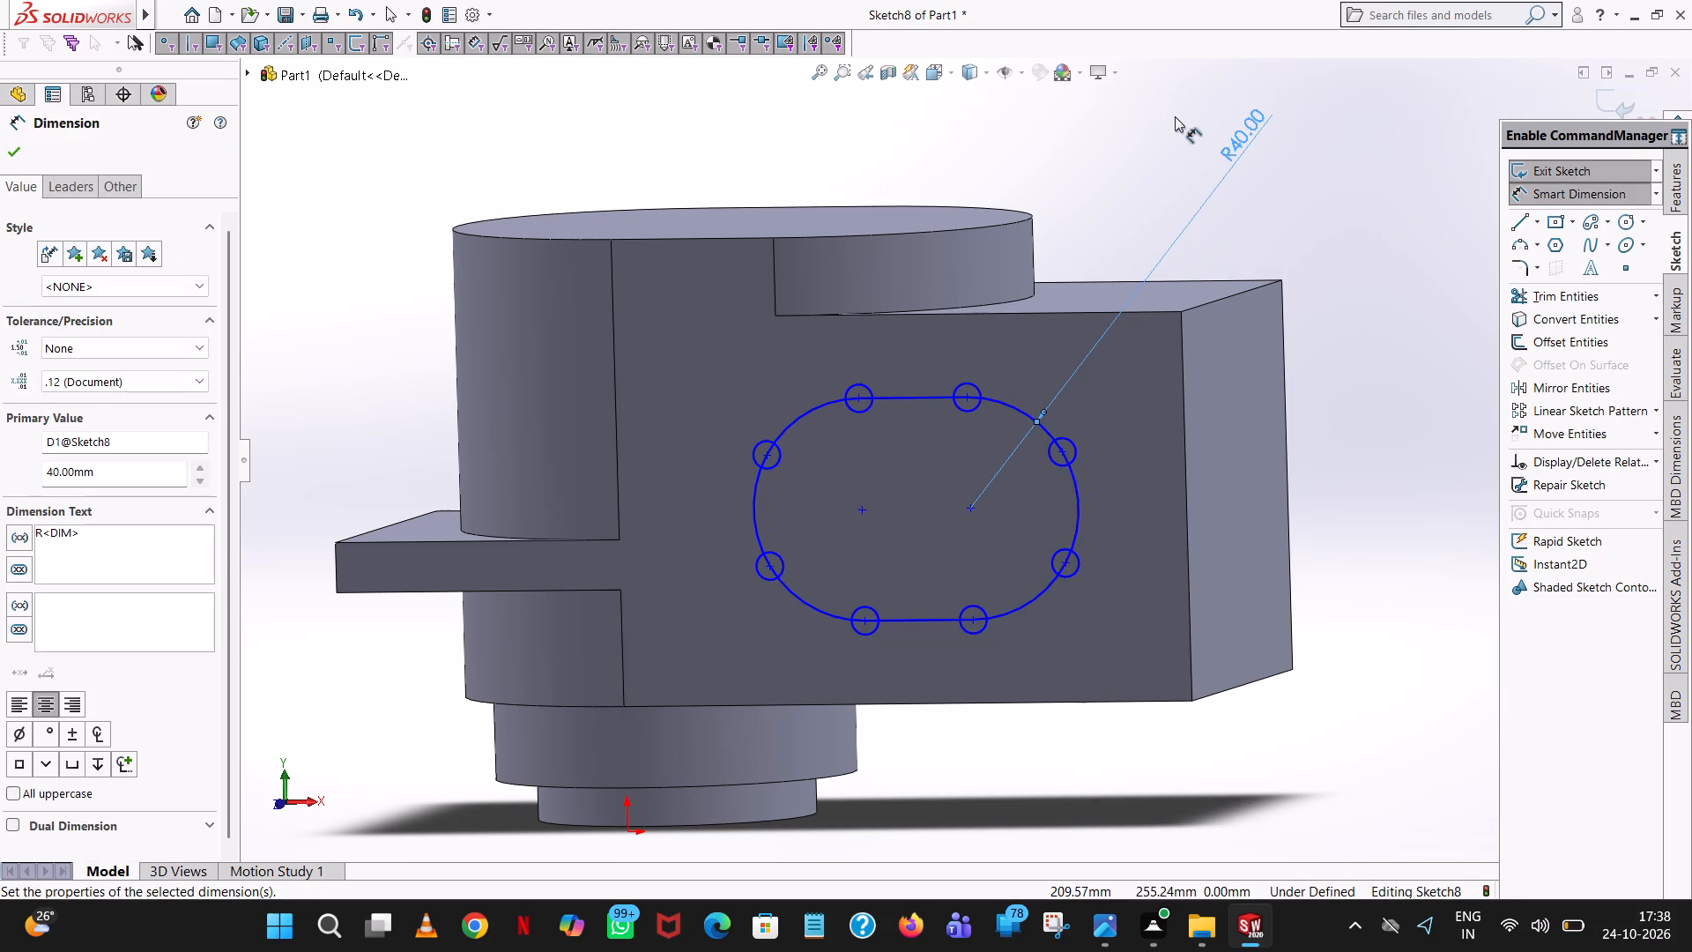
{"action": "left_click", "coordinate": [1175, 116]}
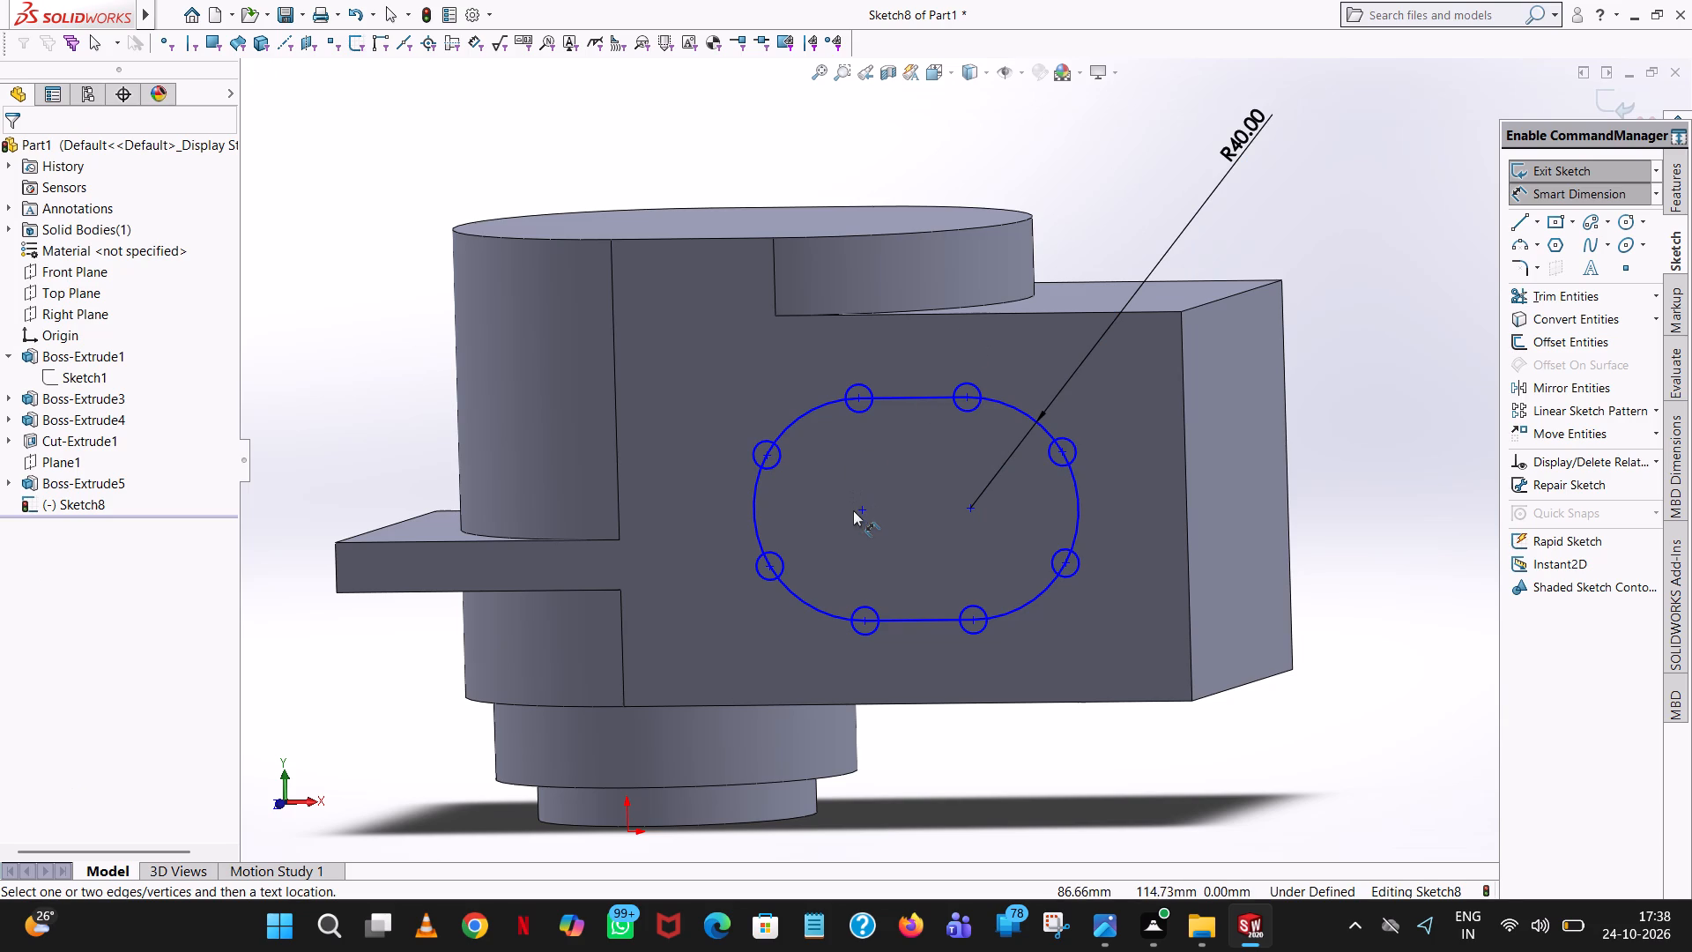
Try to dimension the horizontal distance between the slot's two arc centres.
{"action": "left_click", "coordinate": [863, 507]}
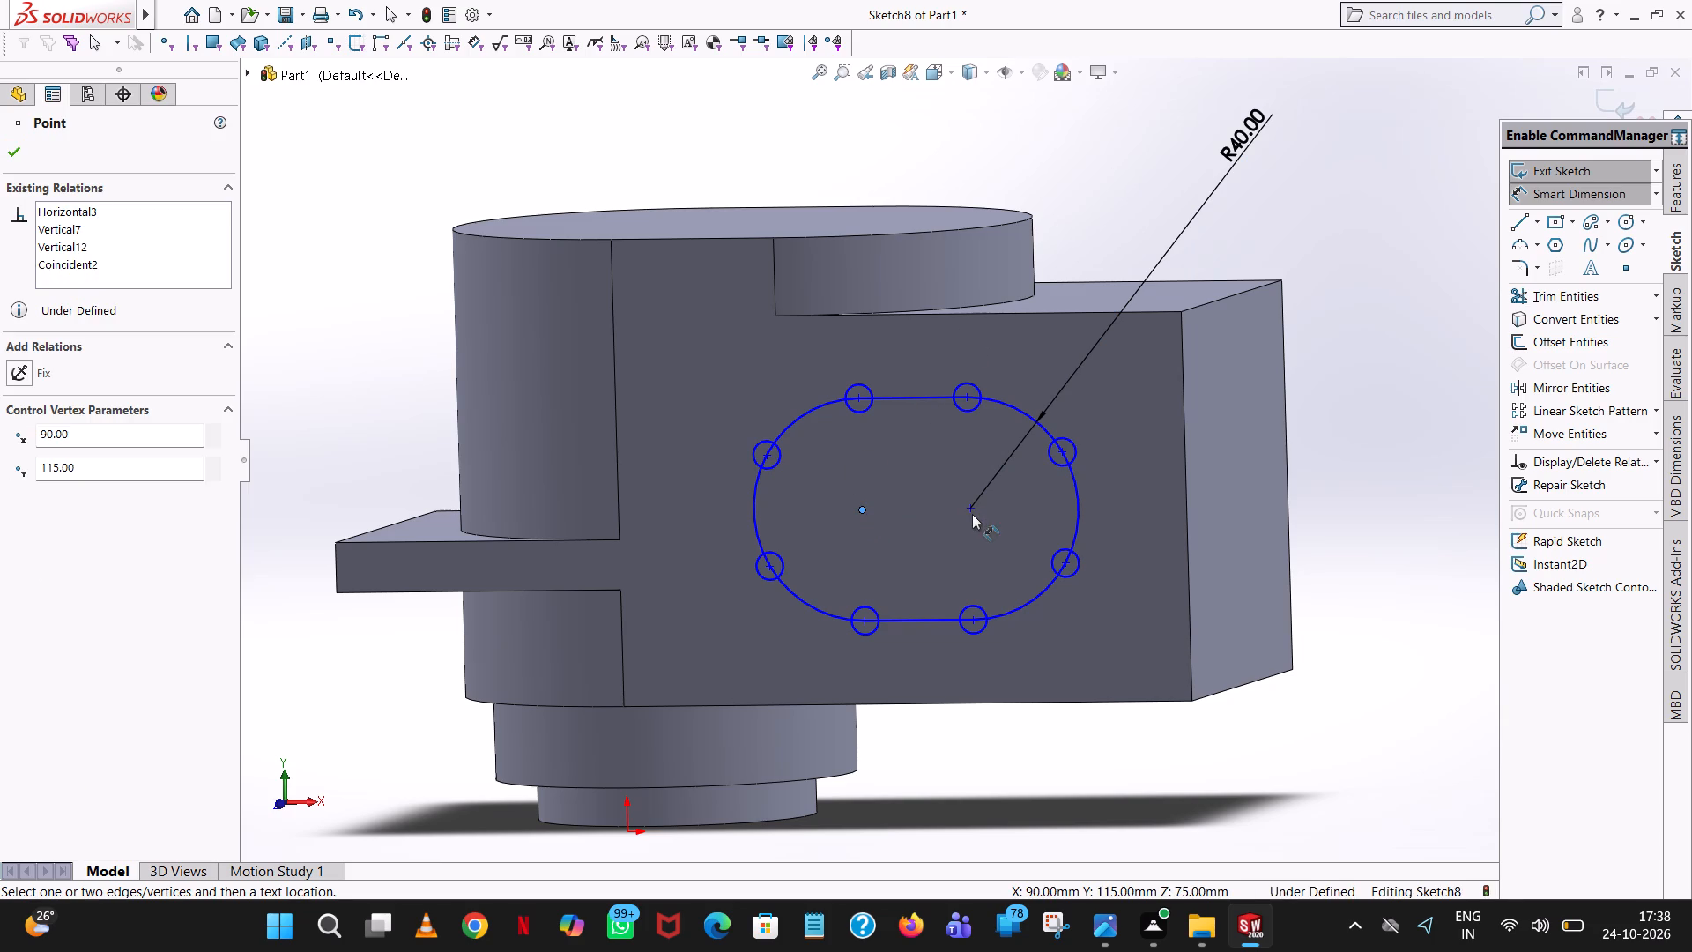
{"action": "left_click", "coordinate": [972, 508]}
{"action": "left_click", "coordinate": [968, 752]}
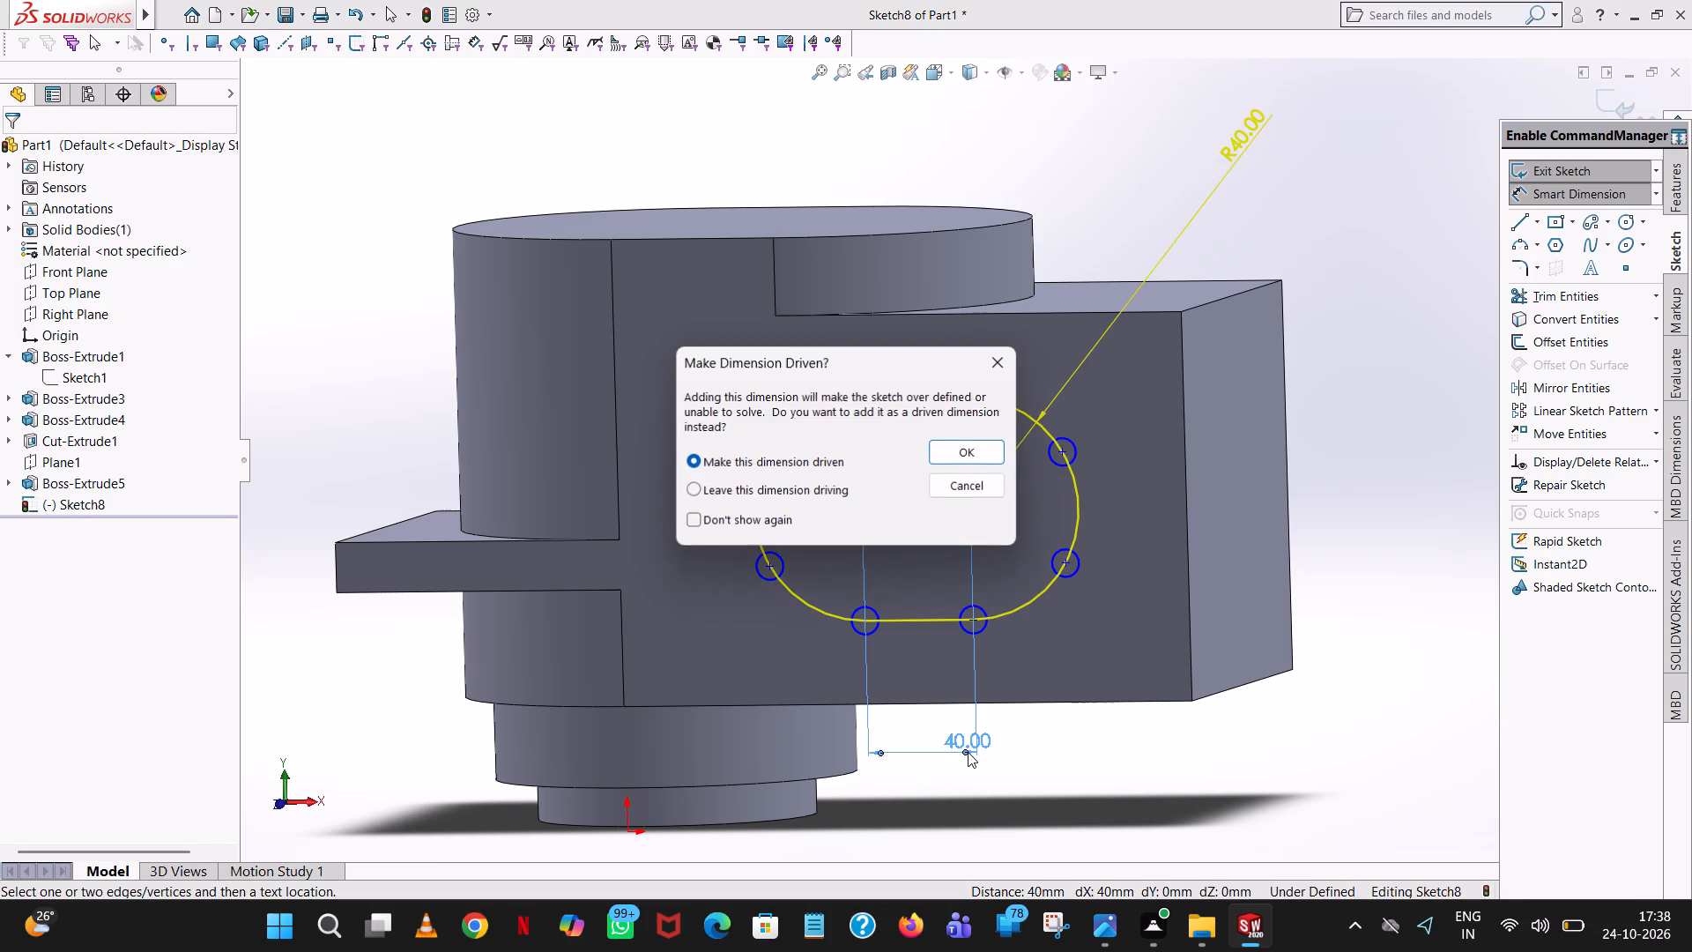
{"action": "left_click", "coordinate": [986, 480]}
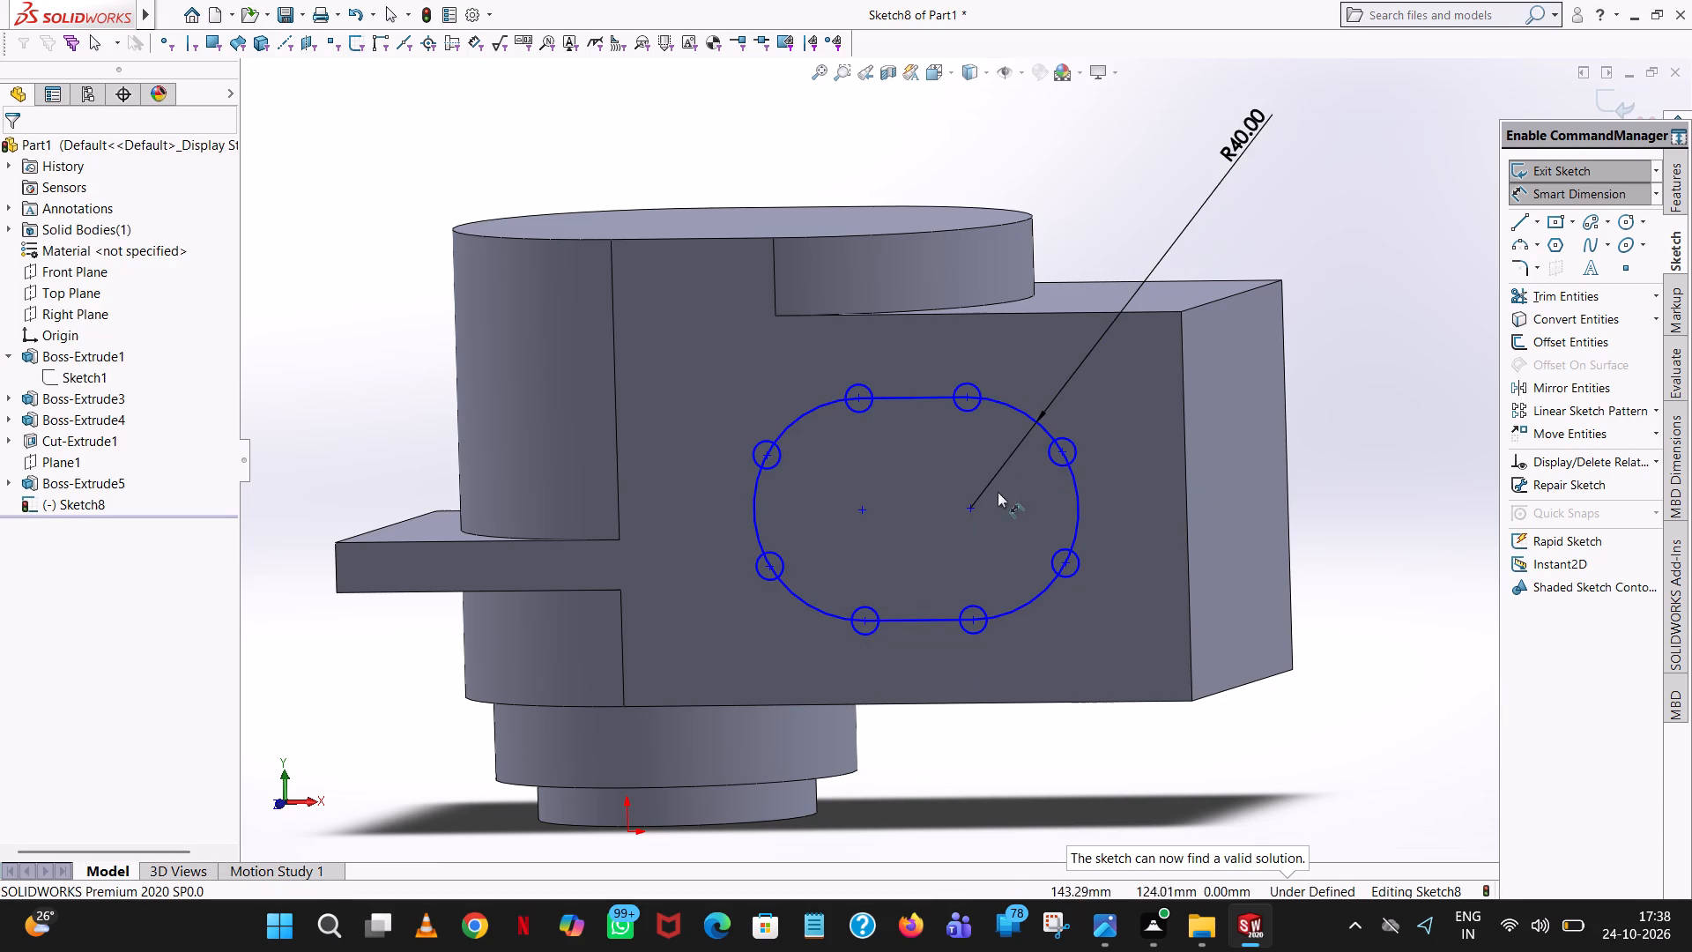
Dimension the vertical distance from the slot's right arc centre to the bottom edge of the wider round step below the block.
{"action": "left_click", "coordinate": [967, 509]}
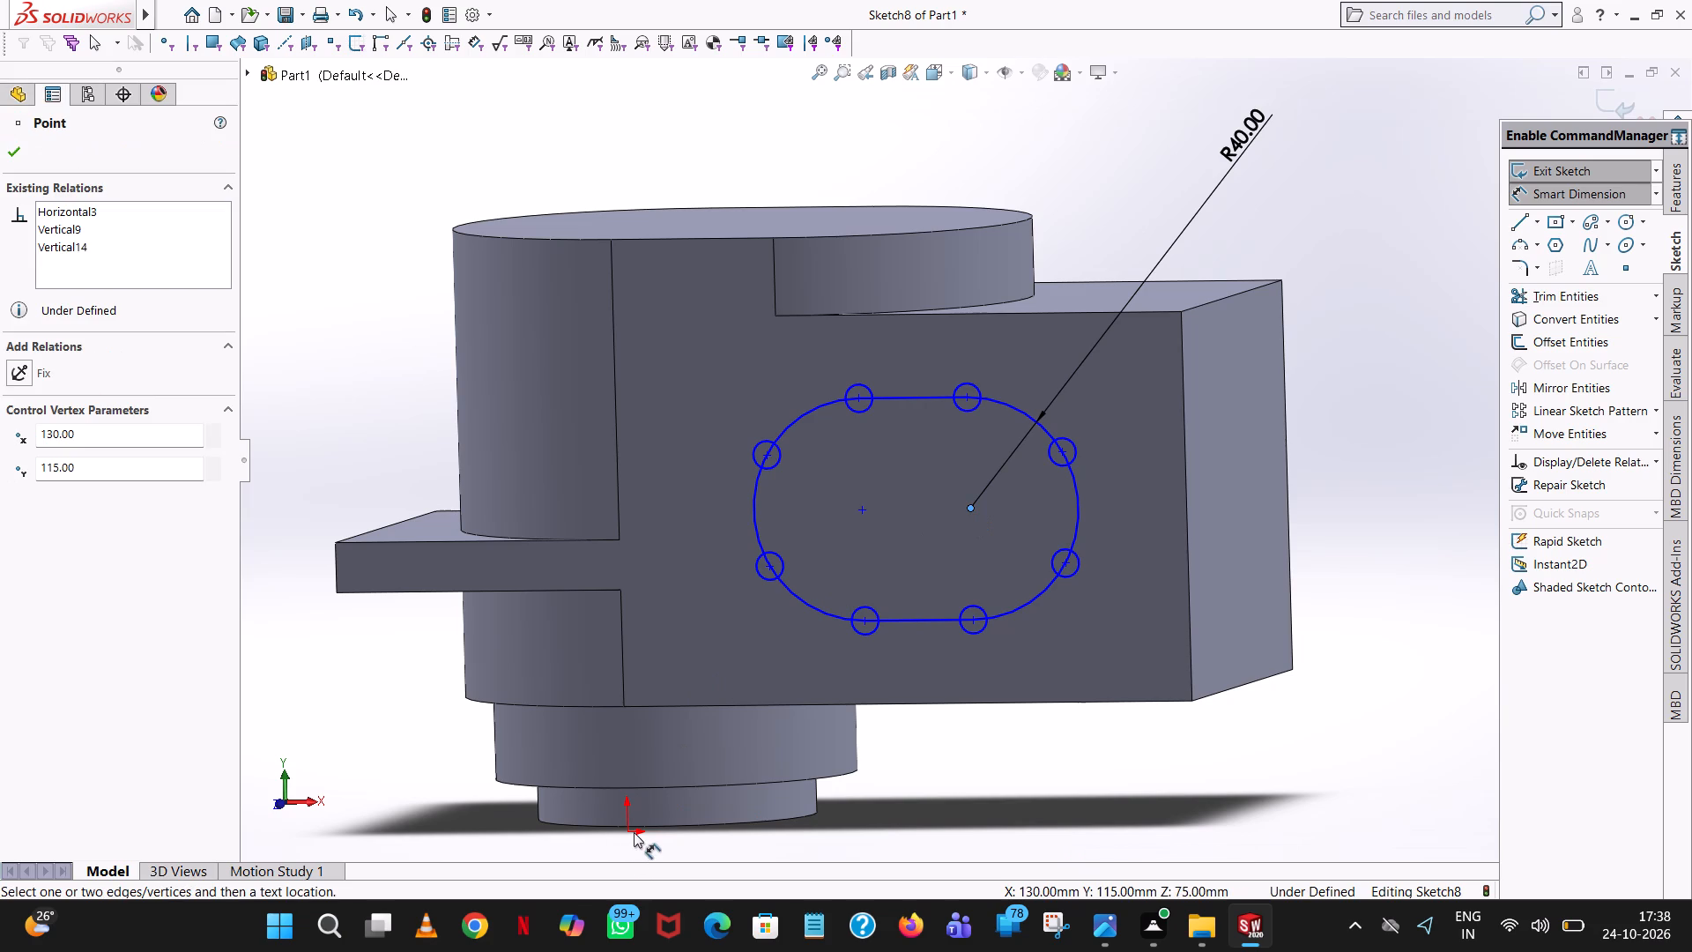
{"action": "middle_click_drag", "start_coordinate": [650, 814], "coordinate": [701, 827]}
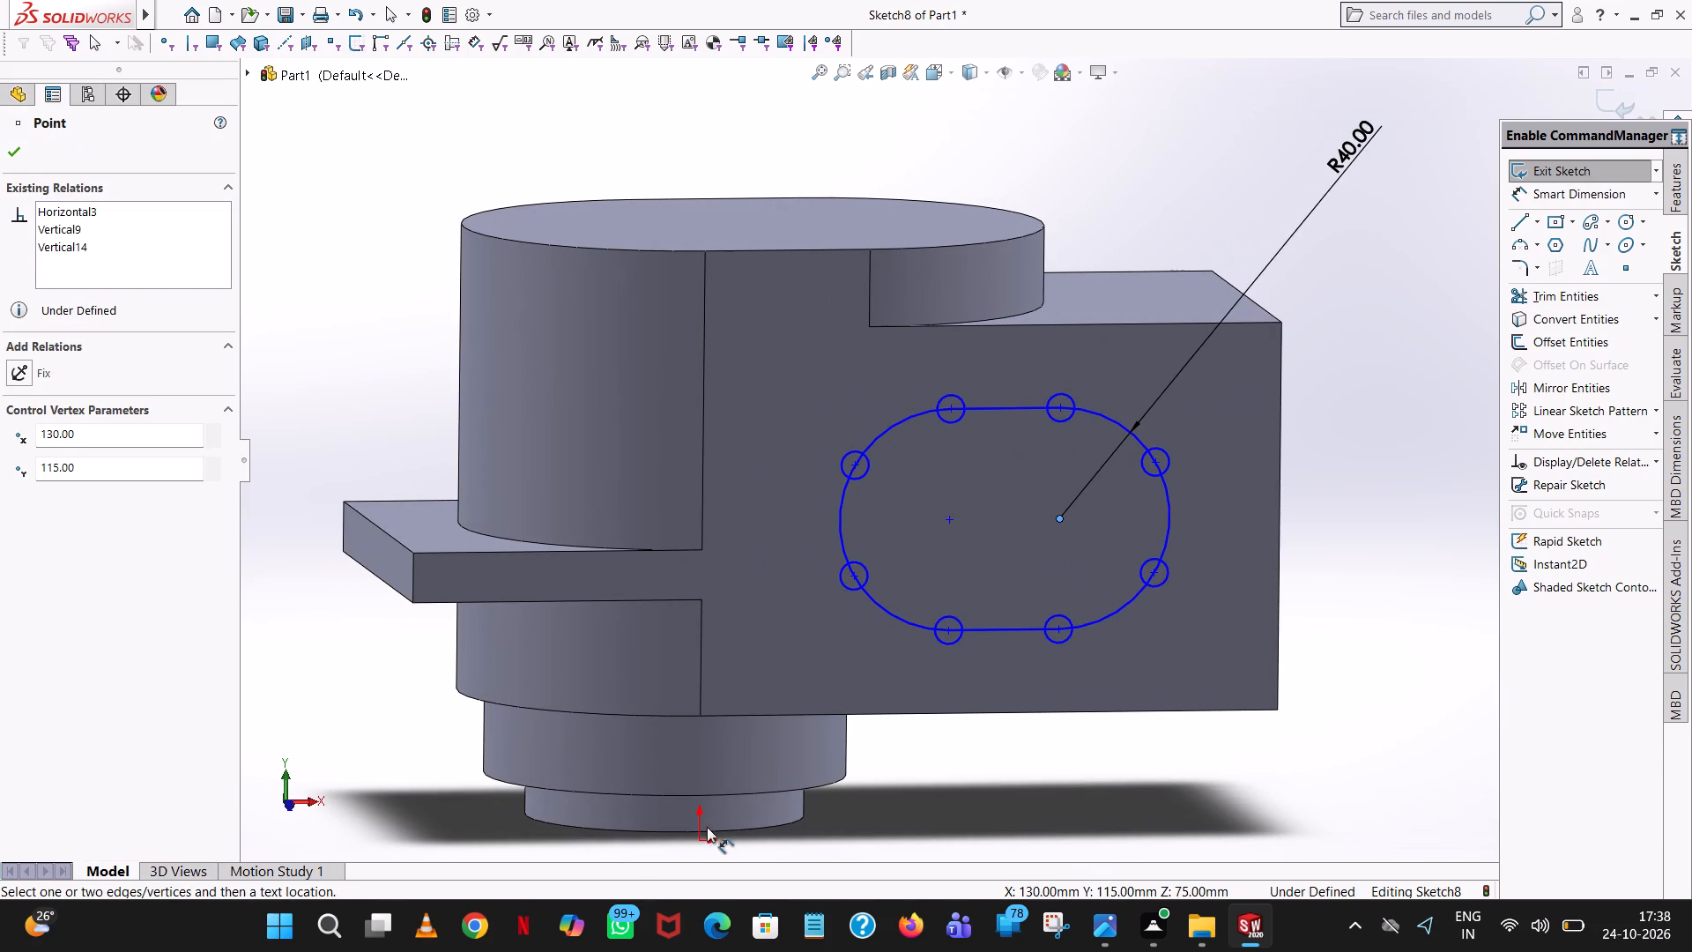
{"action": "left_click", "coordinate": [716, 794]}
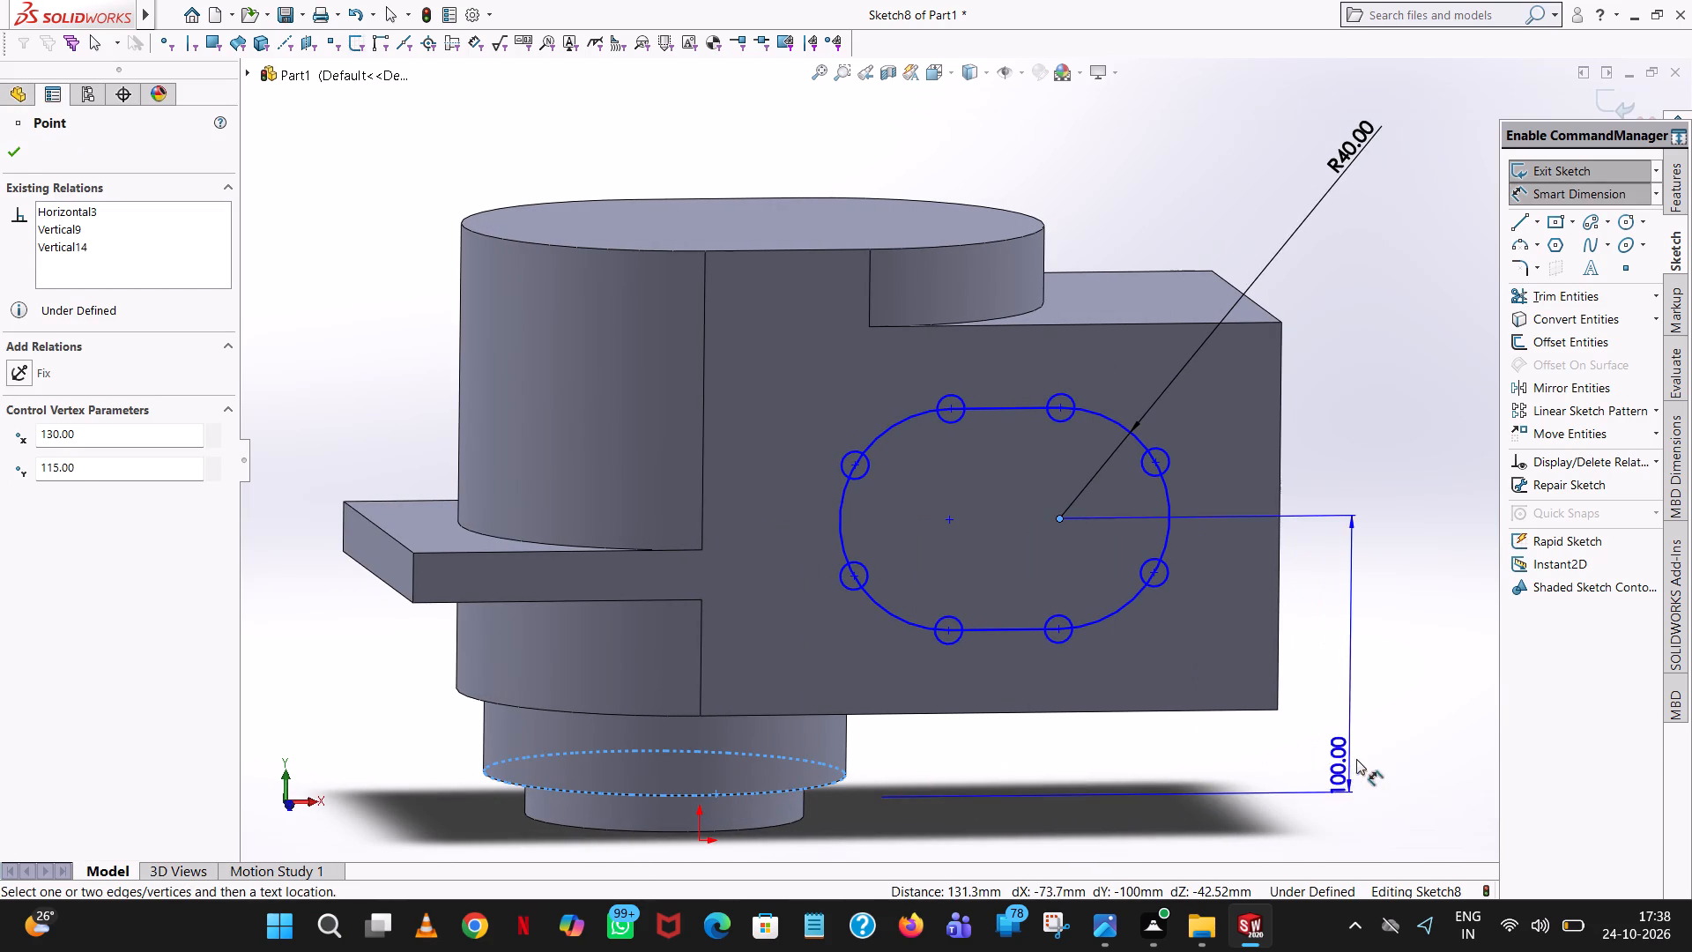
{"action": "left_click", "coordinate": [1402, 731]}
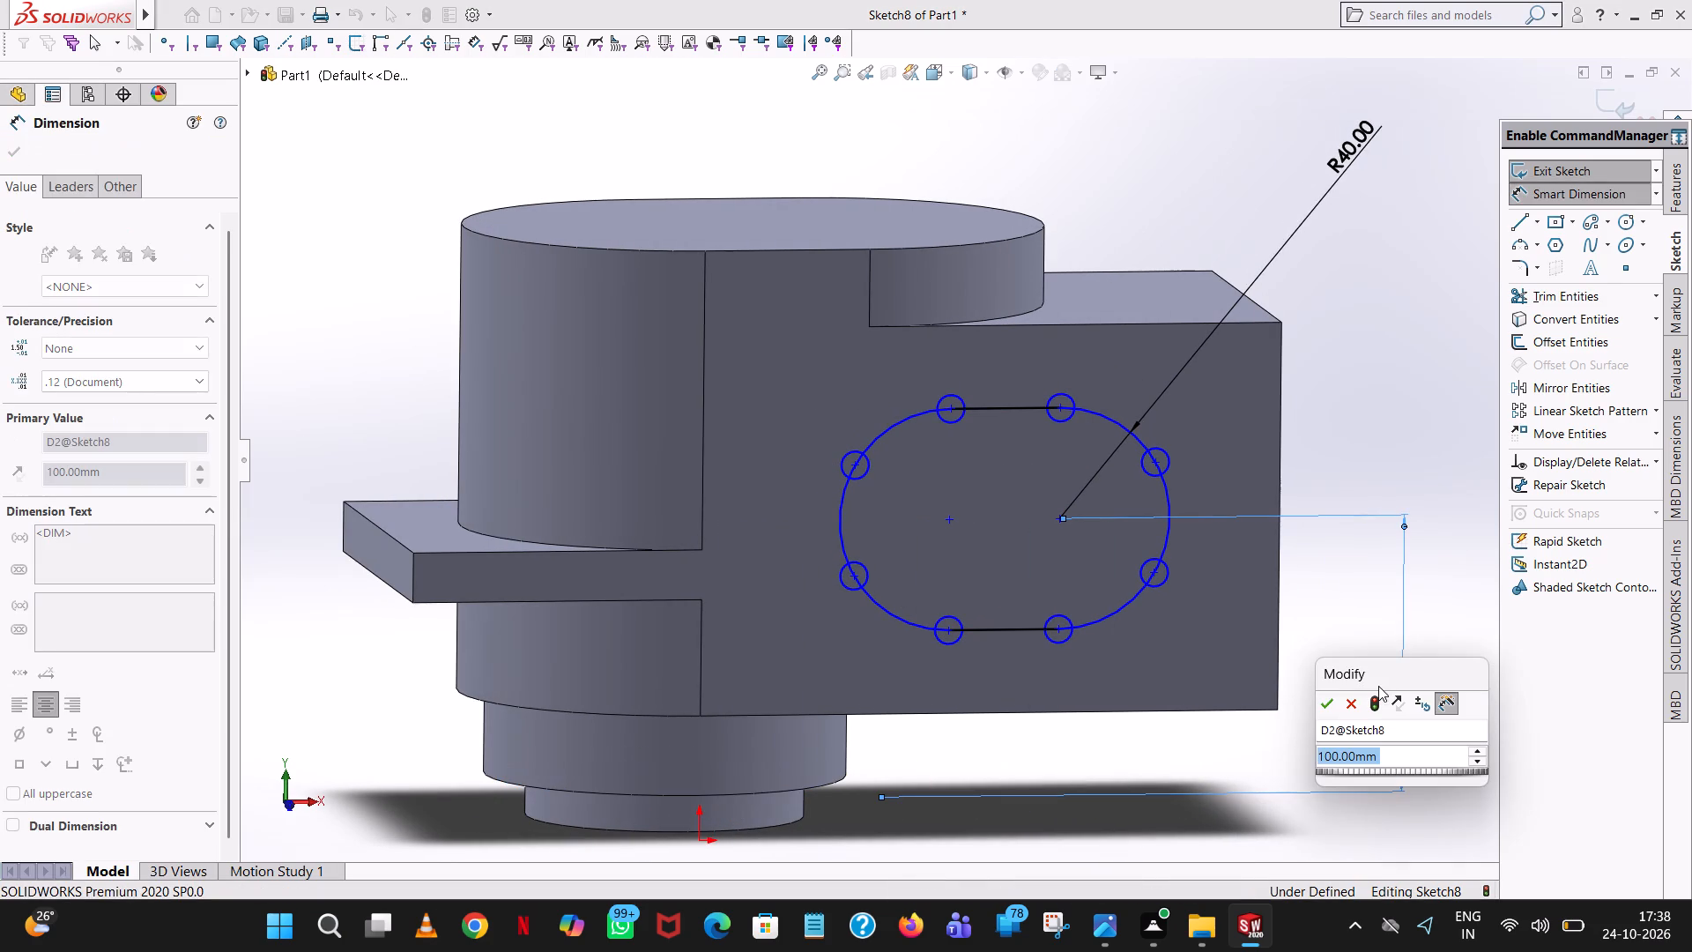
{"action": "left_click", "coordinate": [1327, 697]}
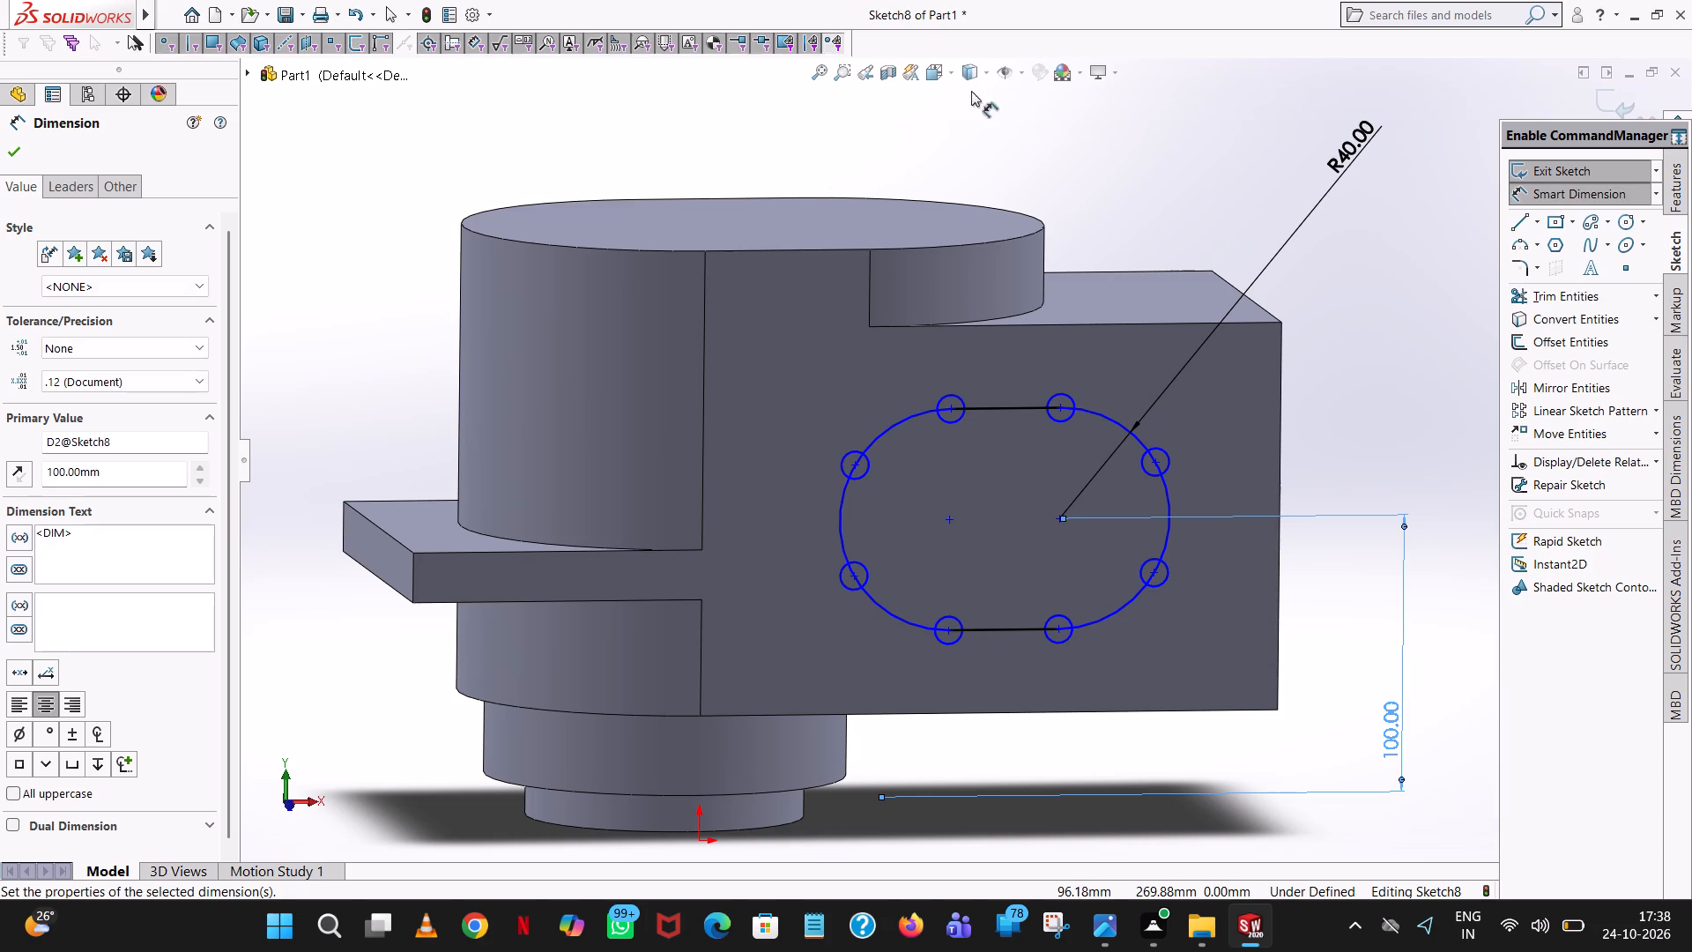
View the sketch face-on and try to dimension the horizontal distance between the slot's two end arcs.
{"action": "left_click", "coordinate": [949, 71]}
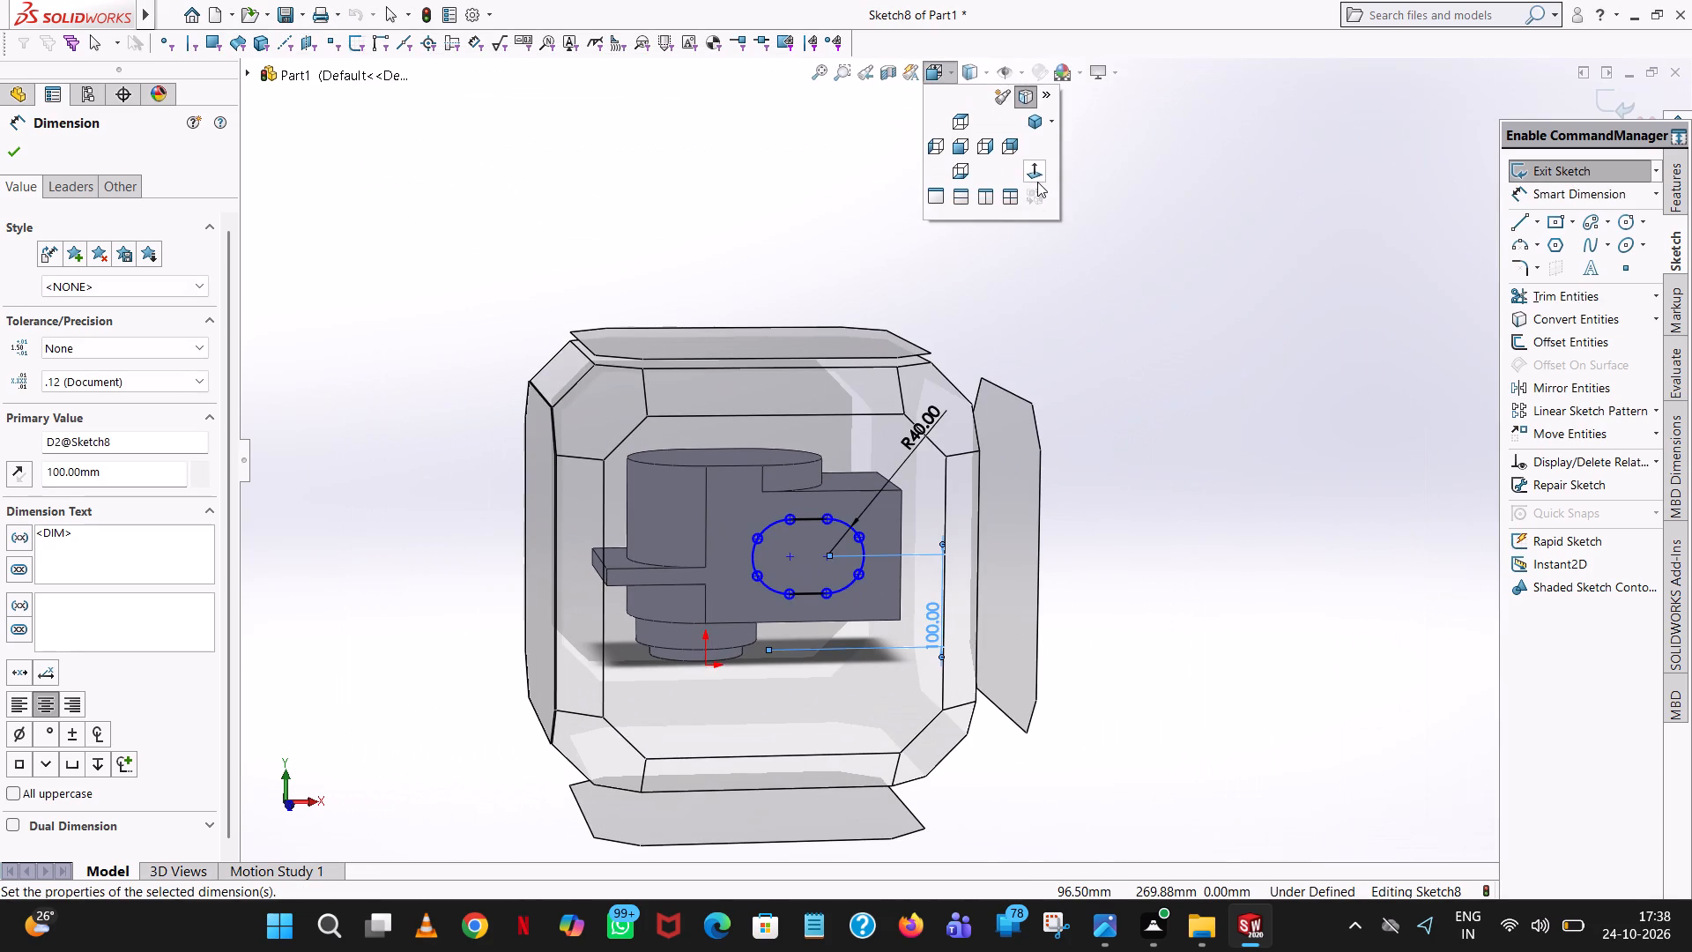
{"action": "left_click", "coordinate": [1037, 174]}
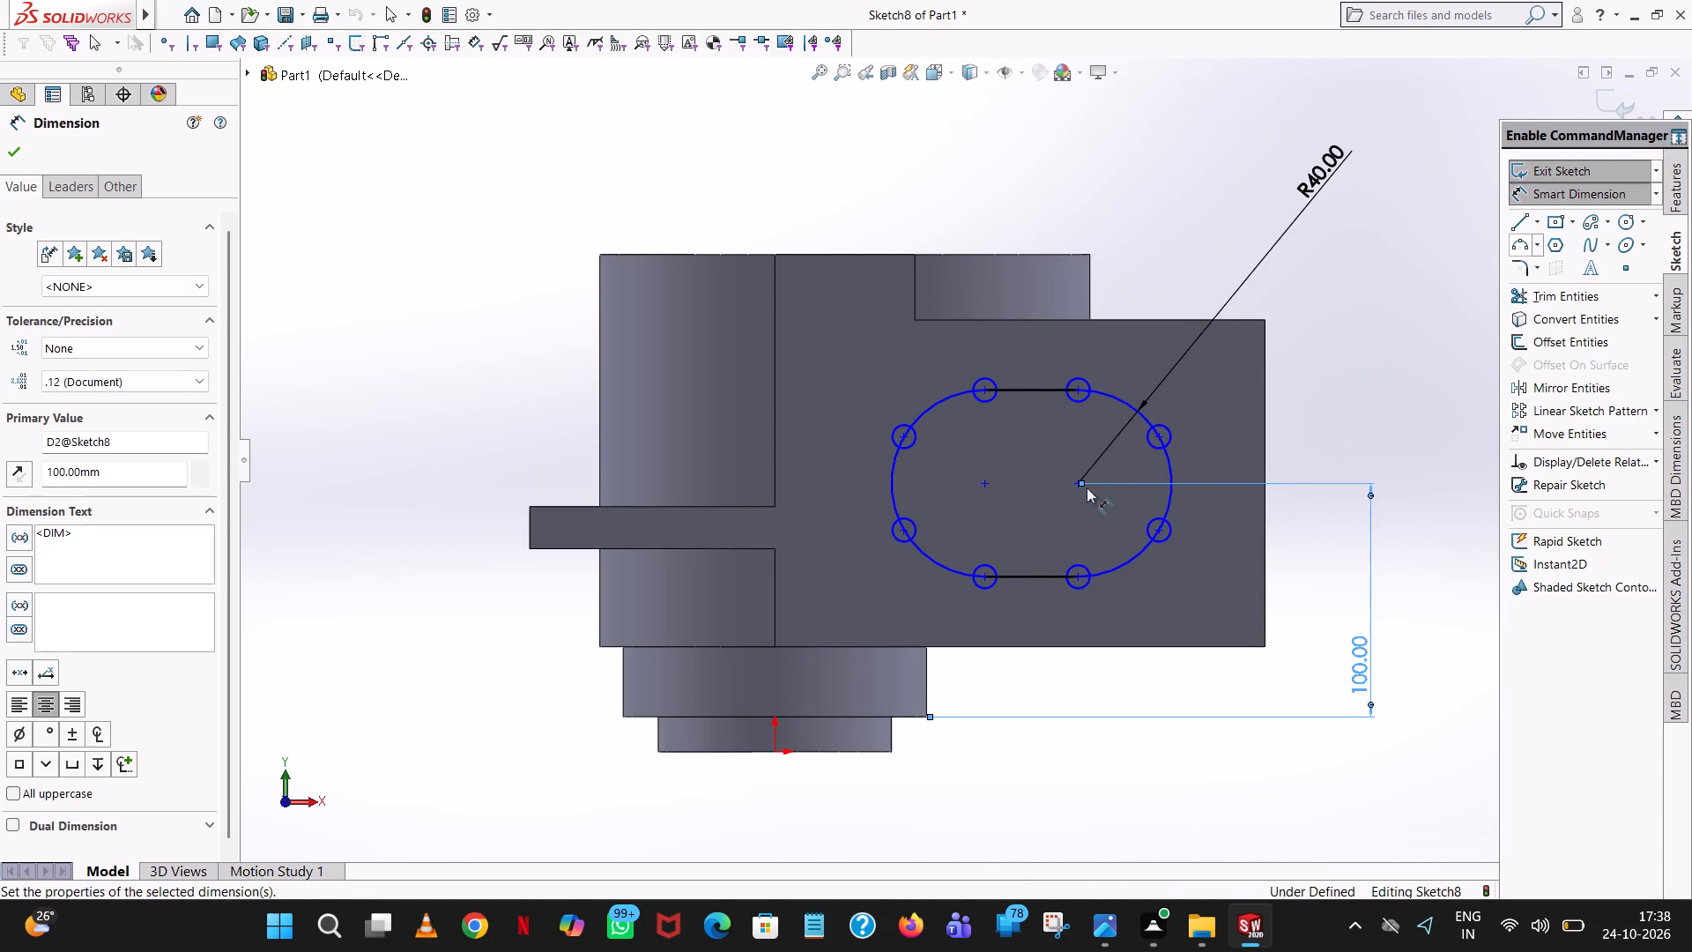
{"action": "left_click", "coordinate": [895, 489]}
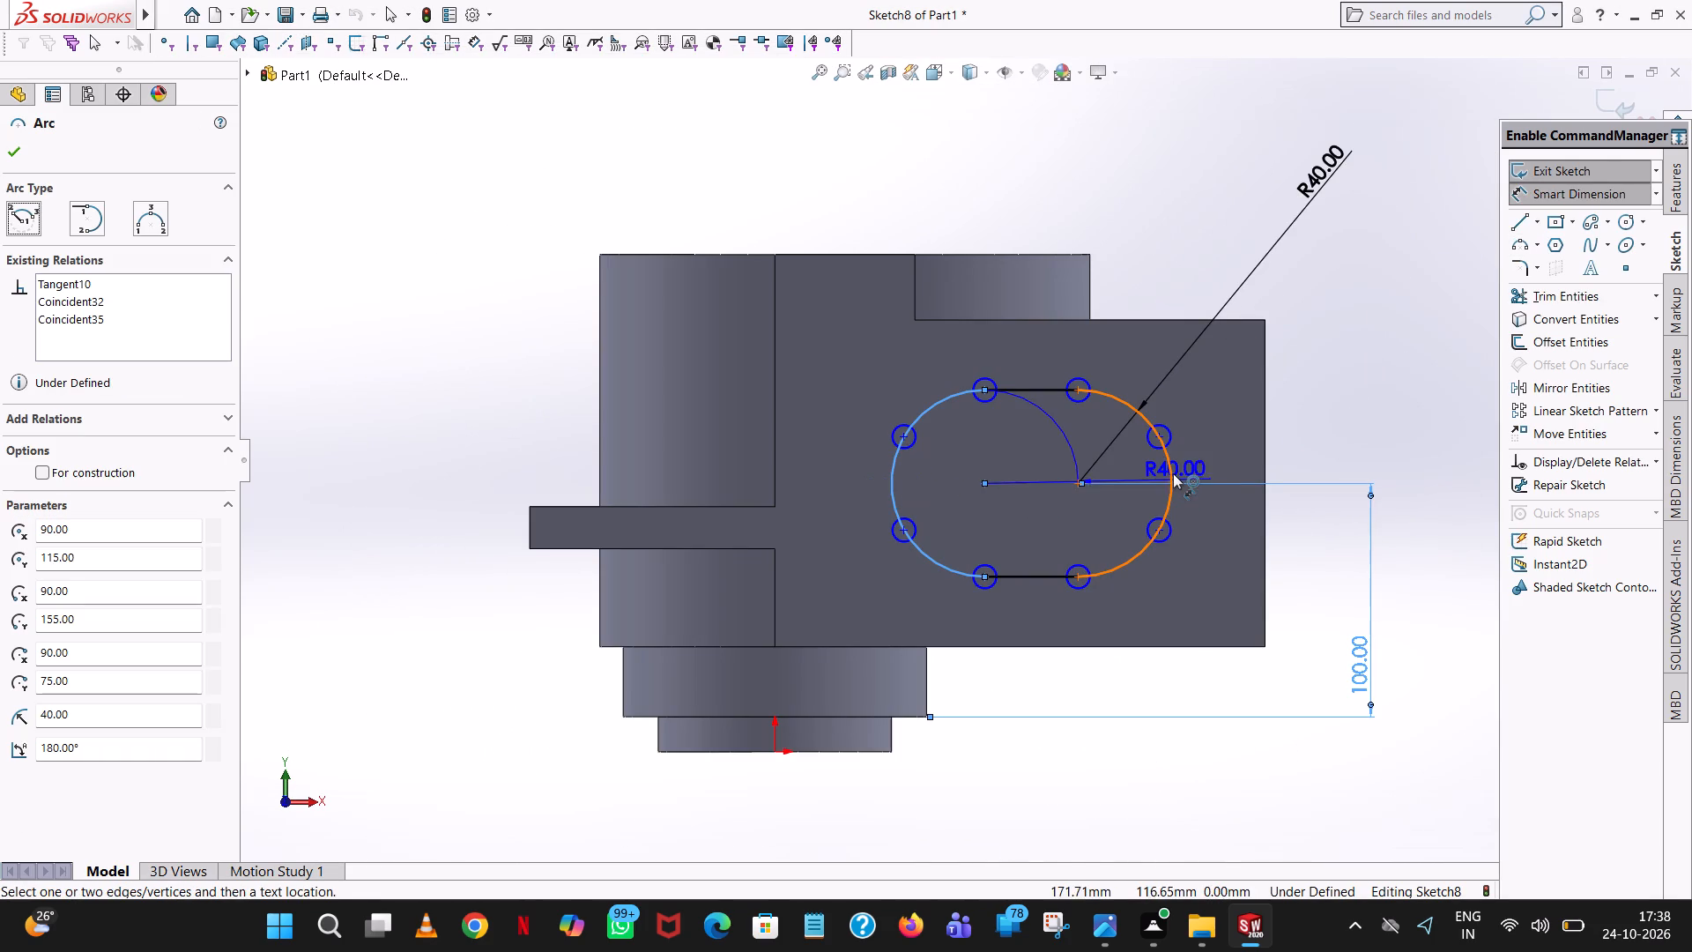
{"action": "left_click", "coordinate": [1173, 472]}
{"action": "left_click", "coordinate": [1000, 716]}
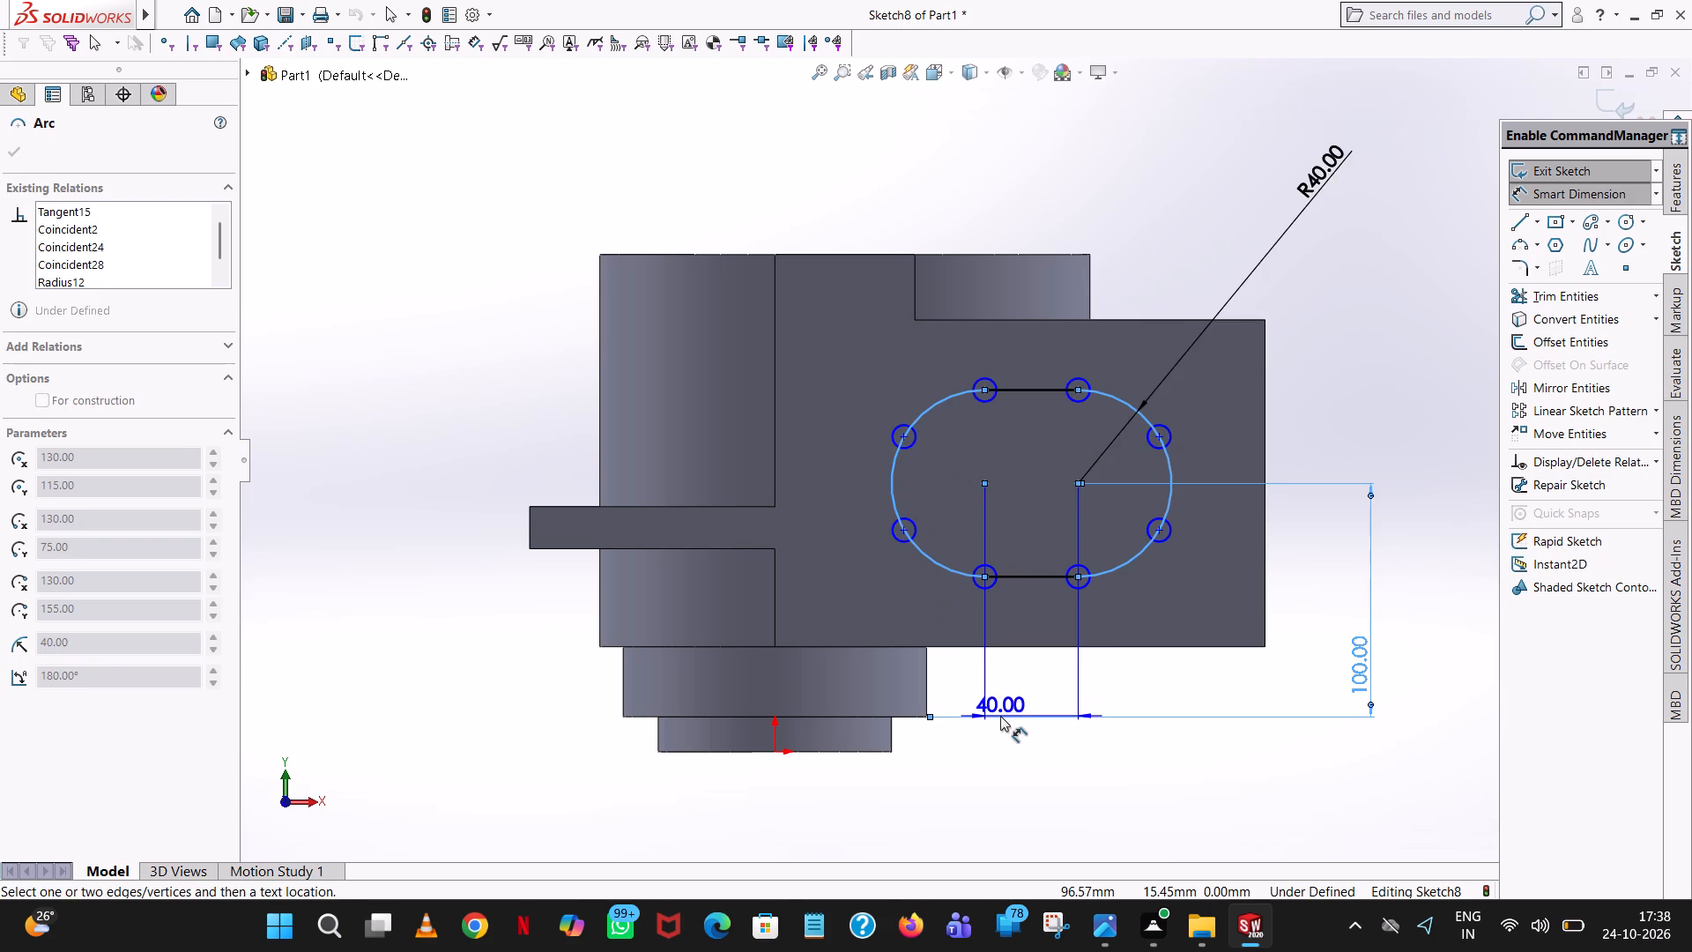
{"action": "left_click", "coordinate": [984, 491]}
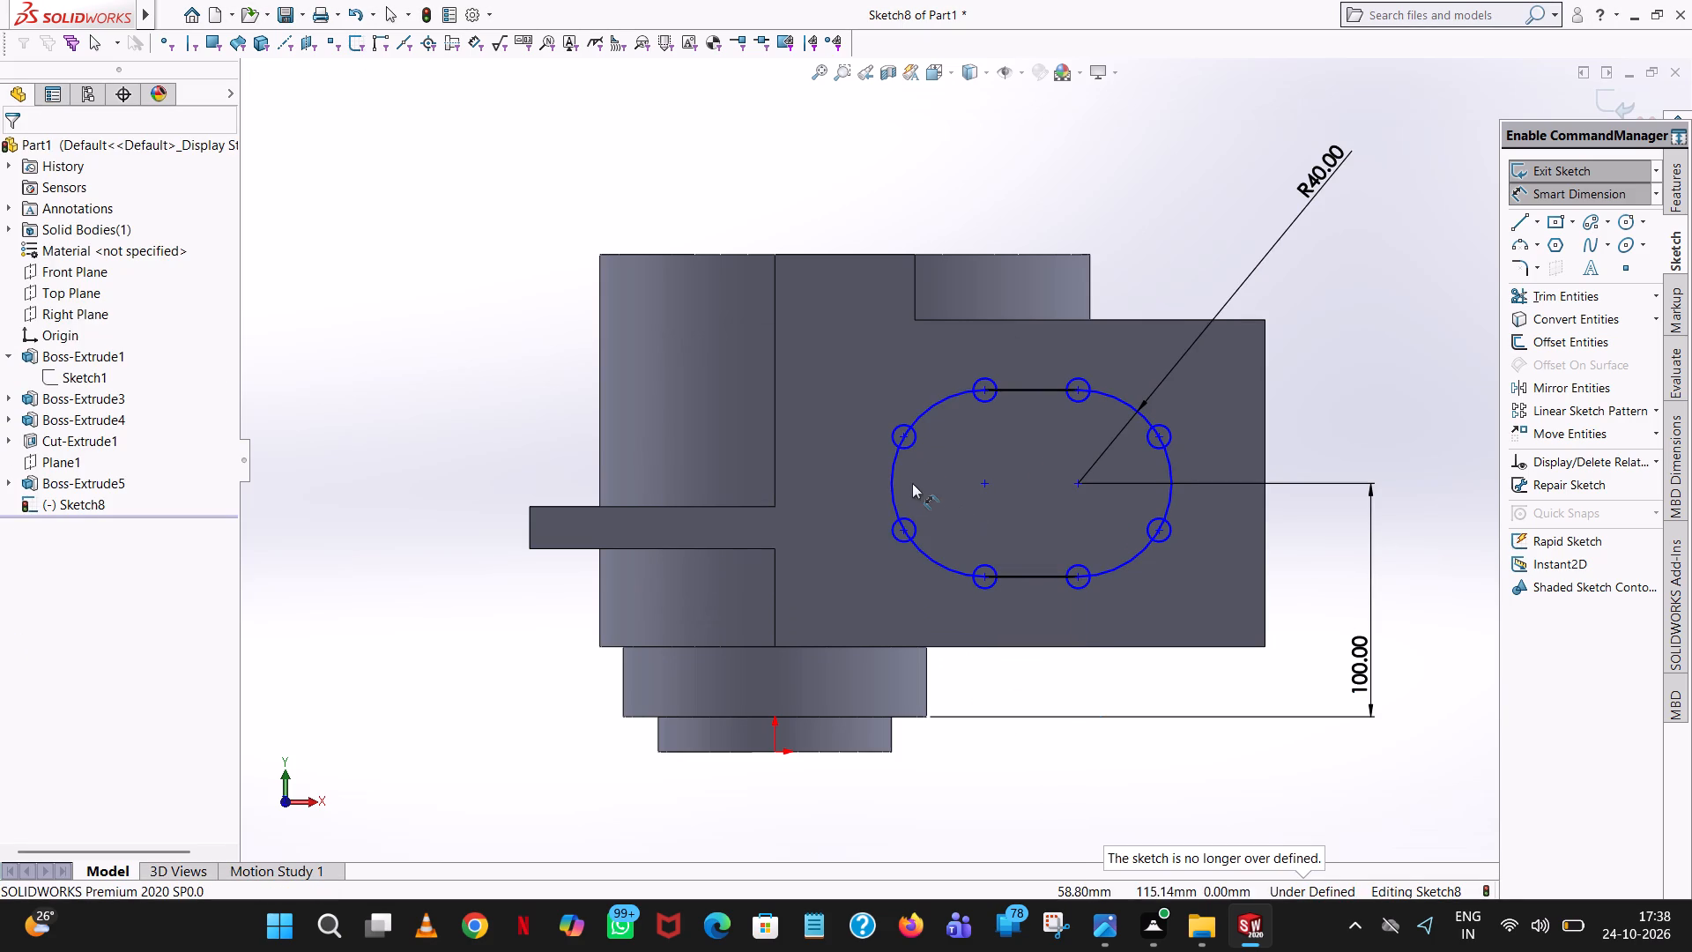
Dimension the horizontal distance from the slot's left arc centre to the origin, placing it below the part.
{"action": "left_click", "coordinate": [986, 480]}
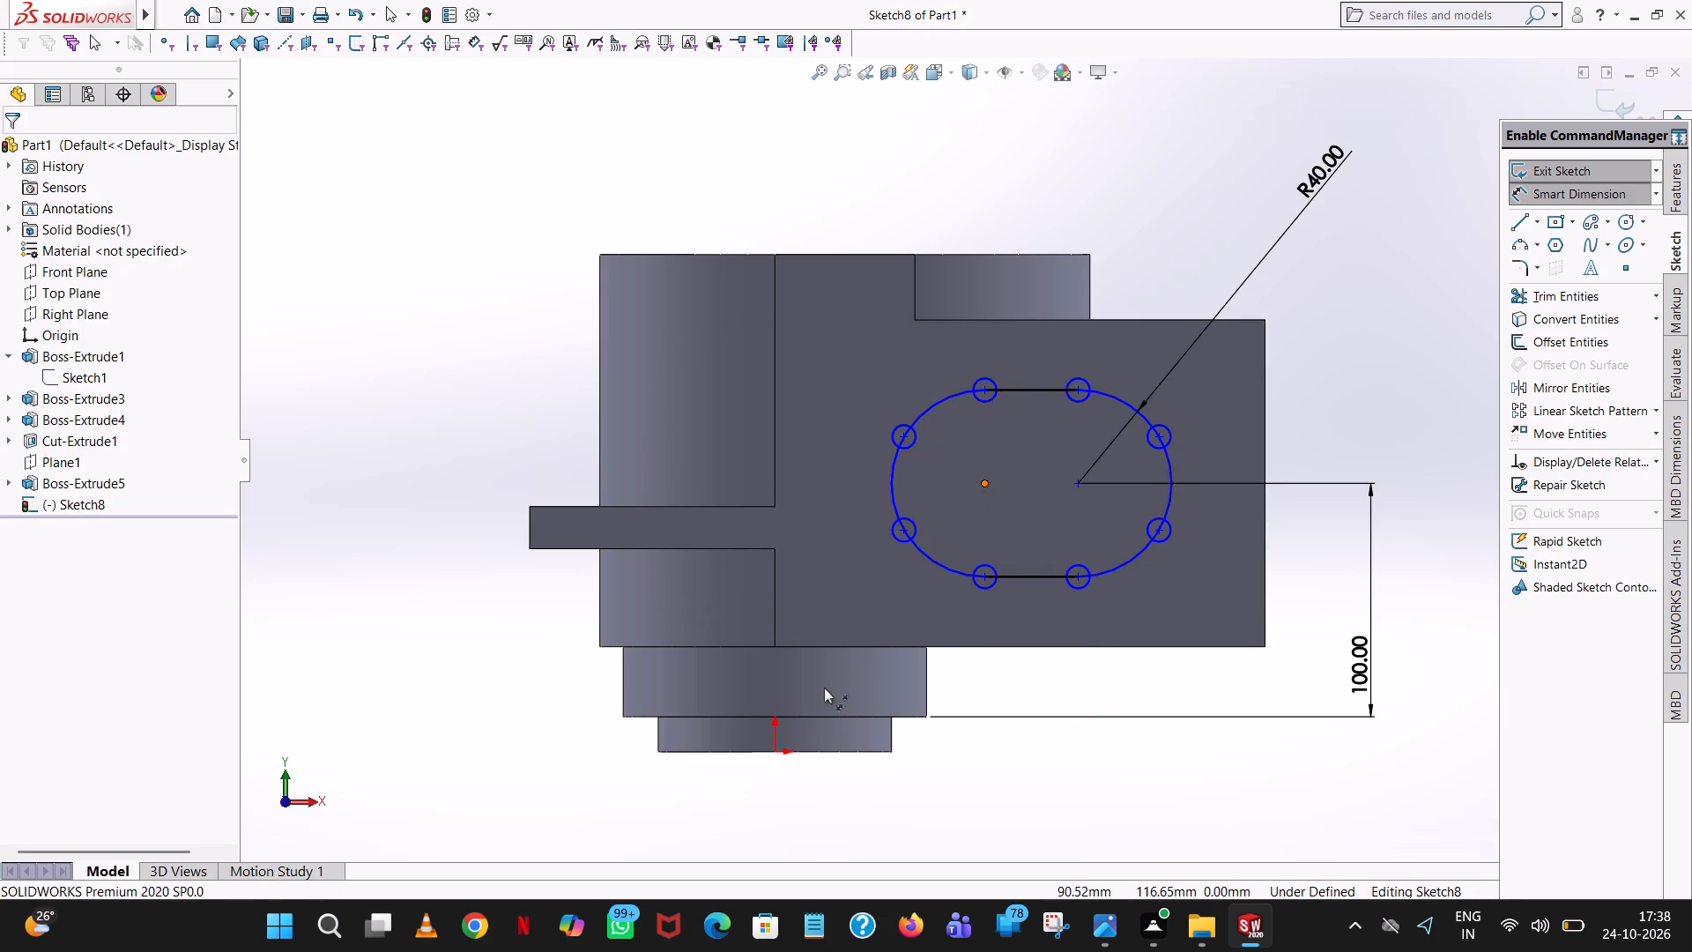
{"action": "left_click", "coordinate": [774, 751]}
{"action": "left_click", "coordinate": [940, 800]}
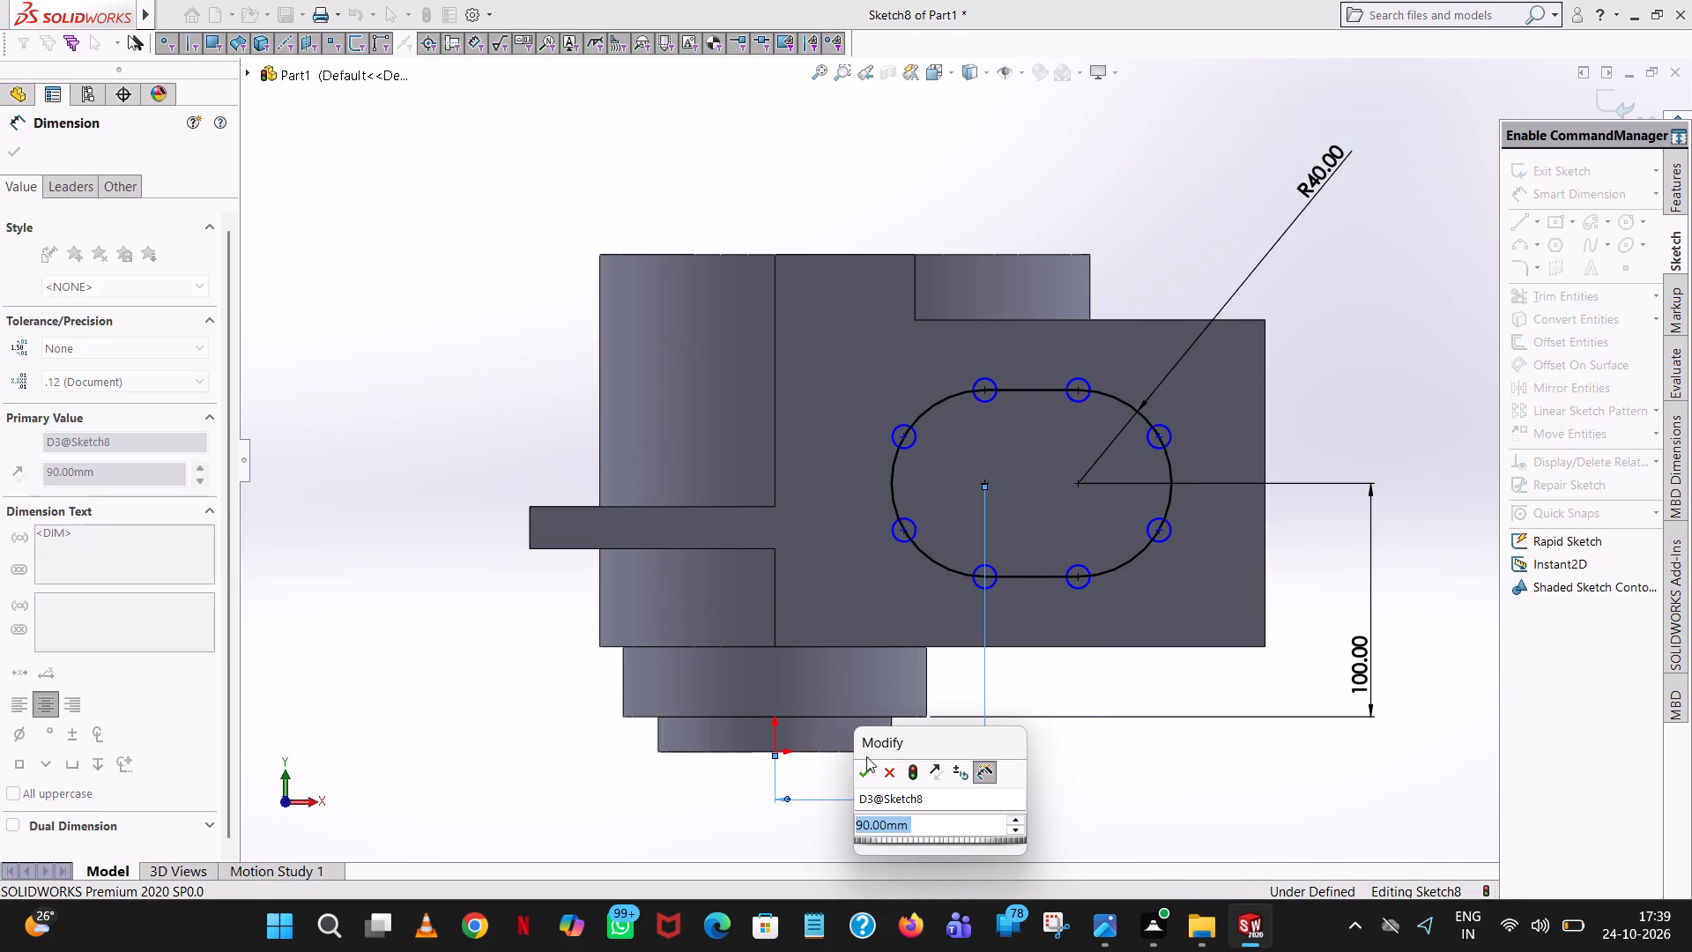
{"action": "left_click", "coordinate": [866, 776]}
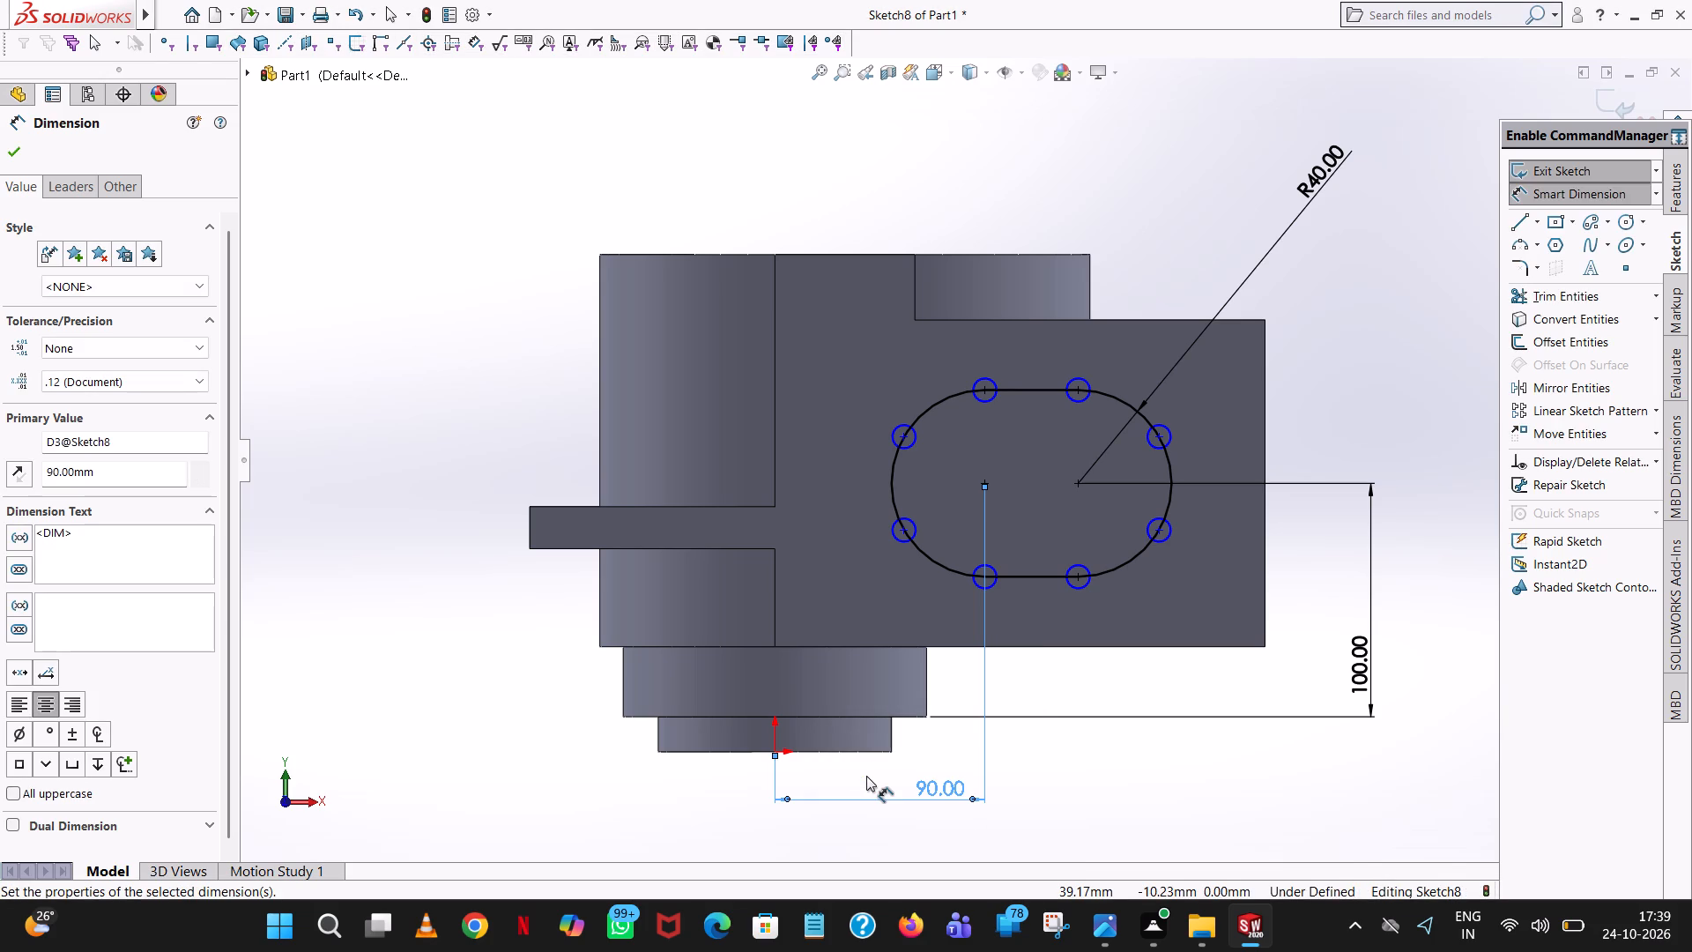
Dimension the upper hole circle on the slot's left arc by its diameter and its centre's vertical offset from the left arc centre.
{"action": "left_click", "coordinate": [895, 429]}
{"action": "left_click", "coordinate": [737, 218]}
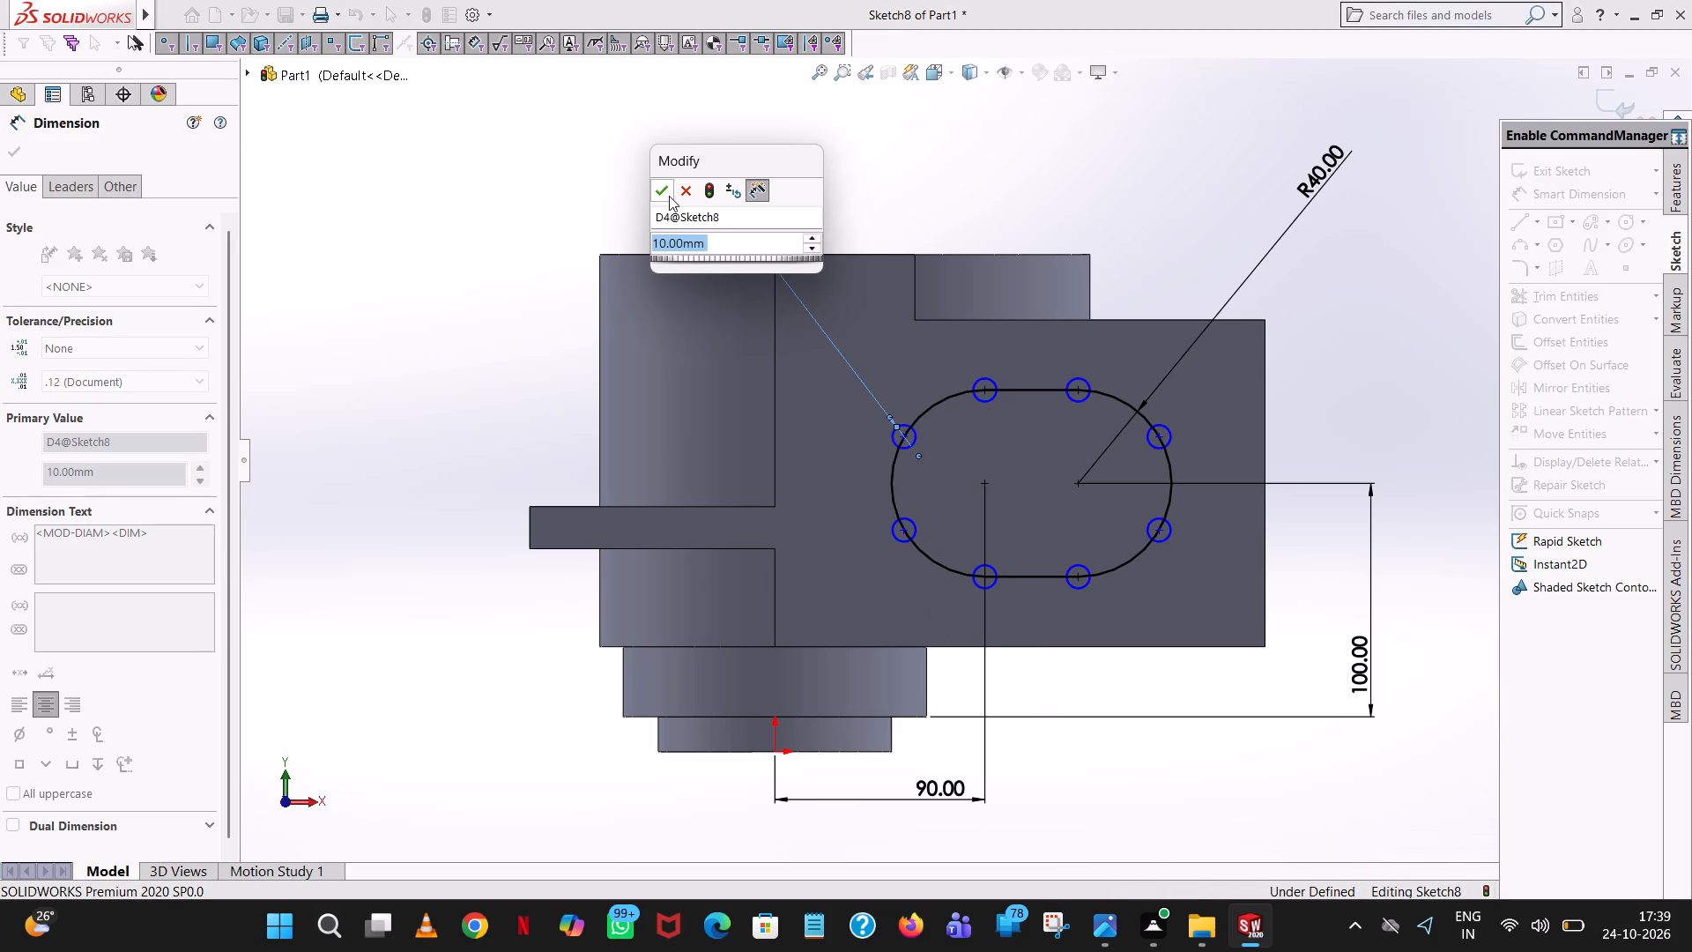
{"action": "left_click", "coordinate": [663, 188]}
{"action": "left_click", "coordinate": [960, 159]}
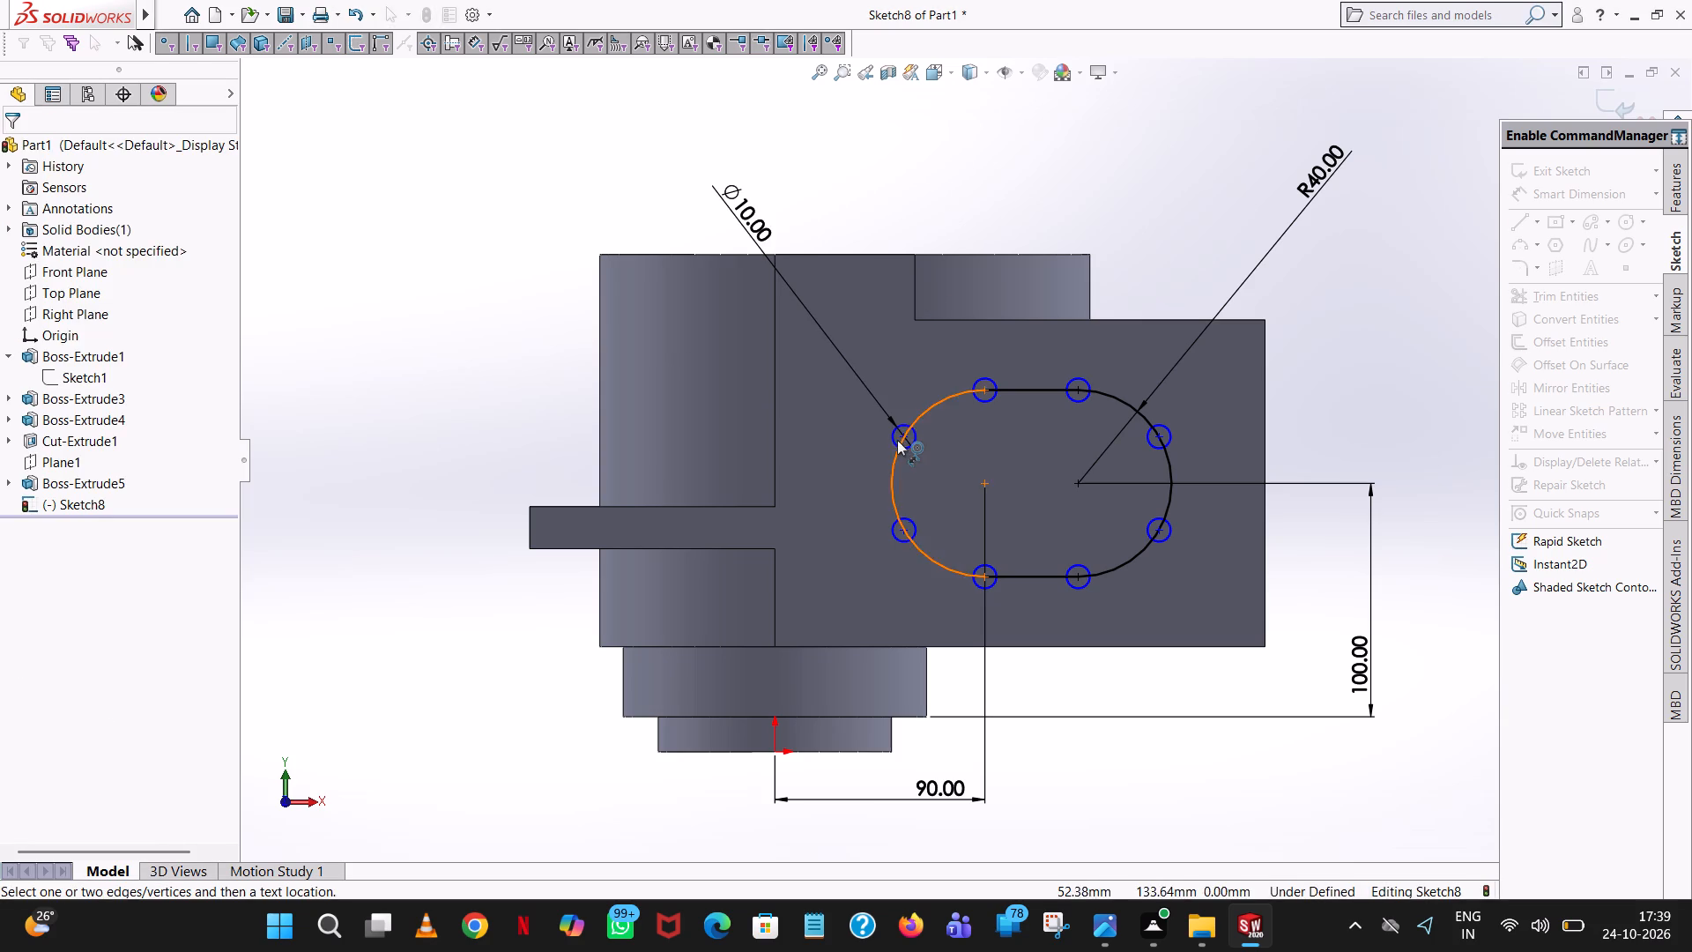
{"action": "left_click", "coordinate": [902, 432]}
{"action": "left_click", "coordinate": [983, 483]}
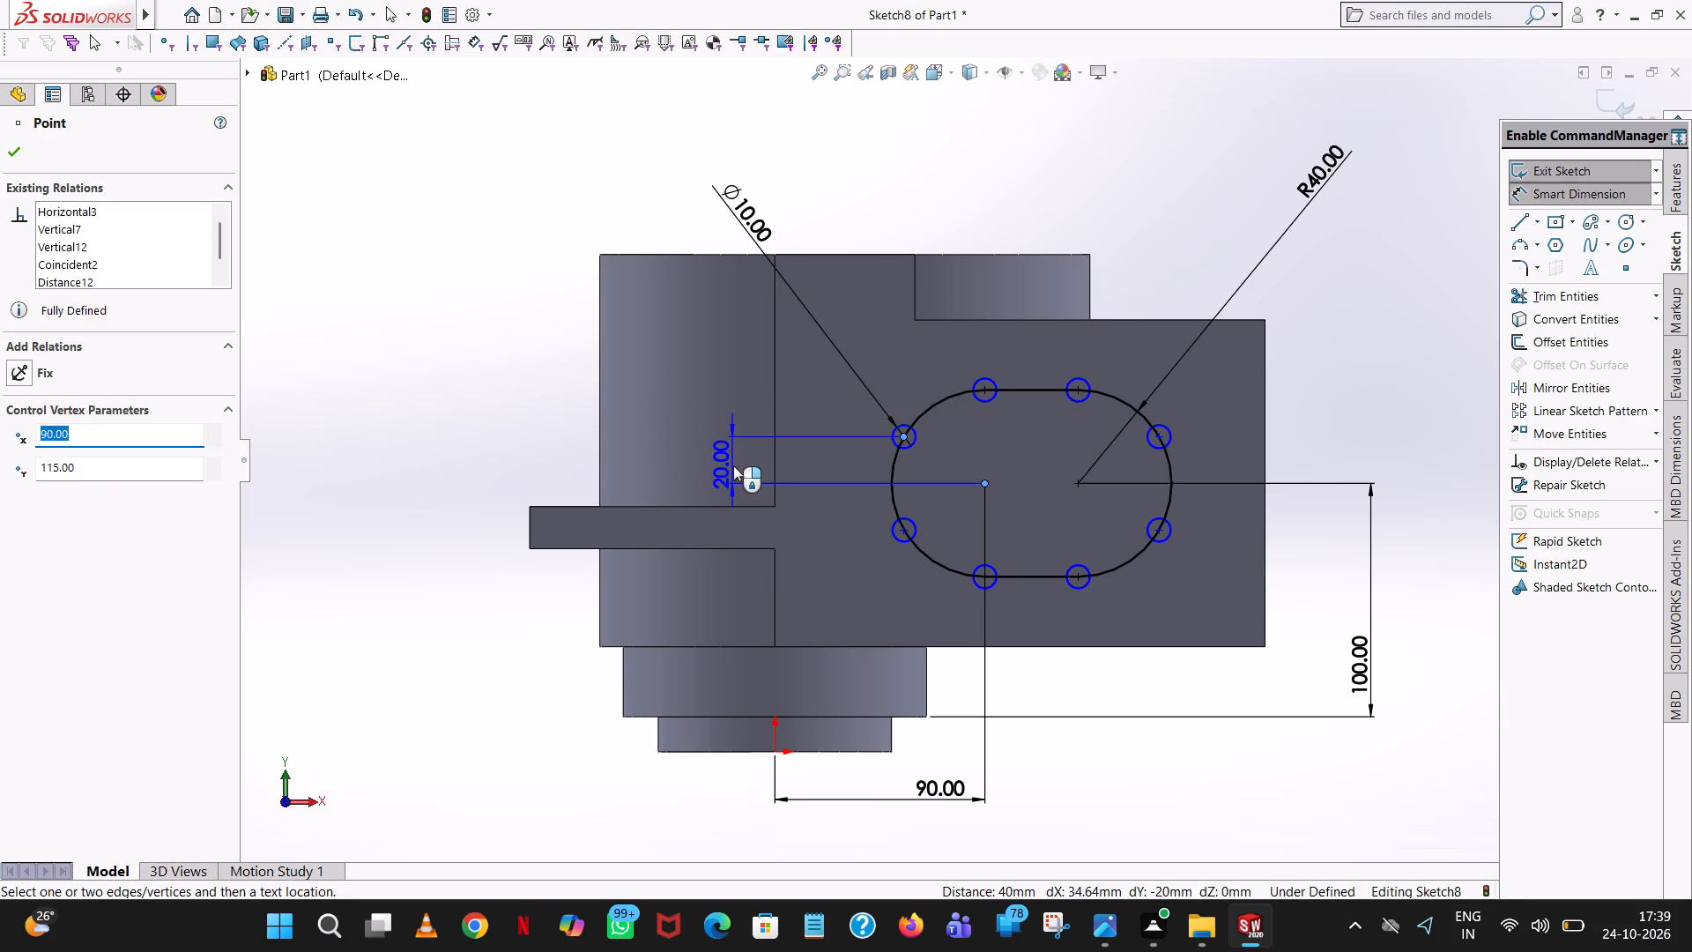
{"action": "left_click", "coordinate": [733, 465]}
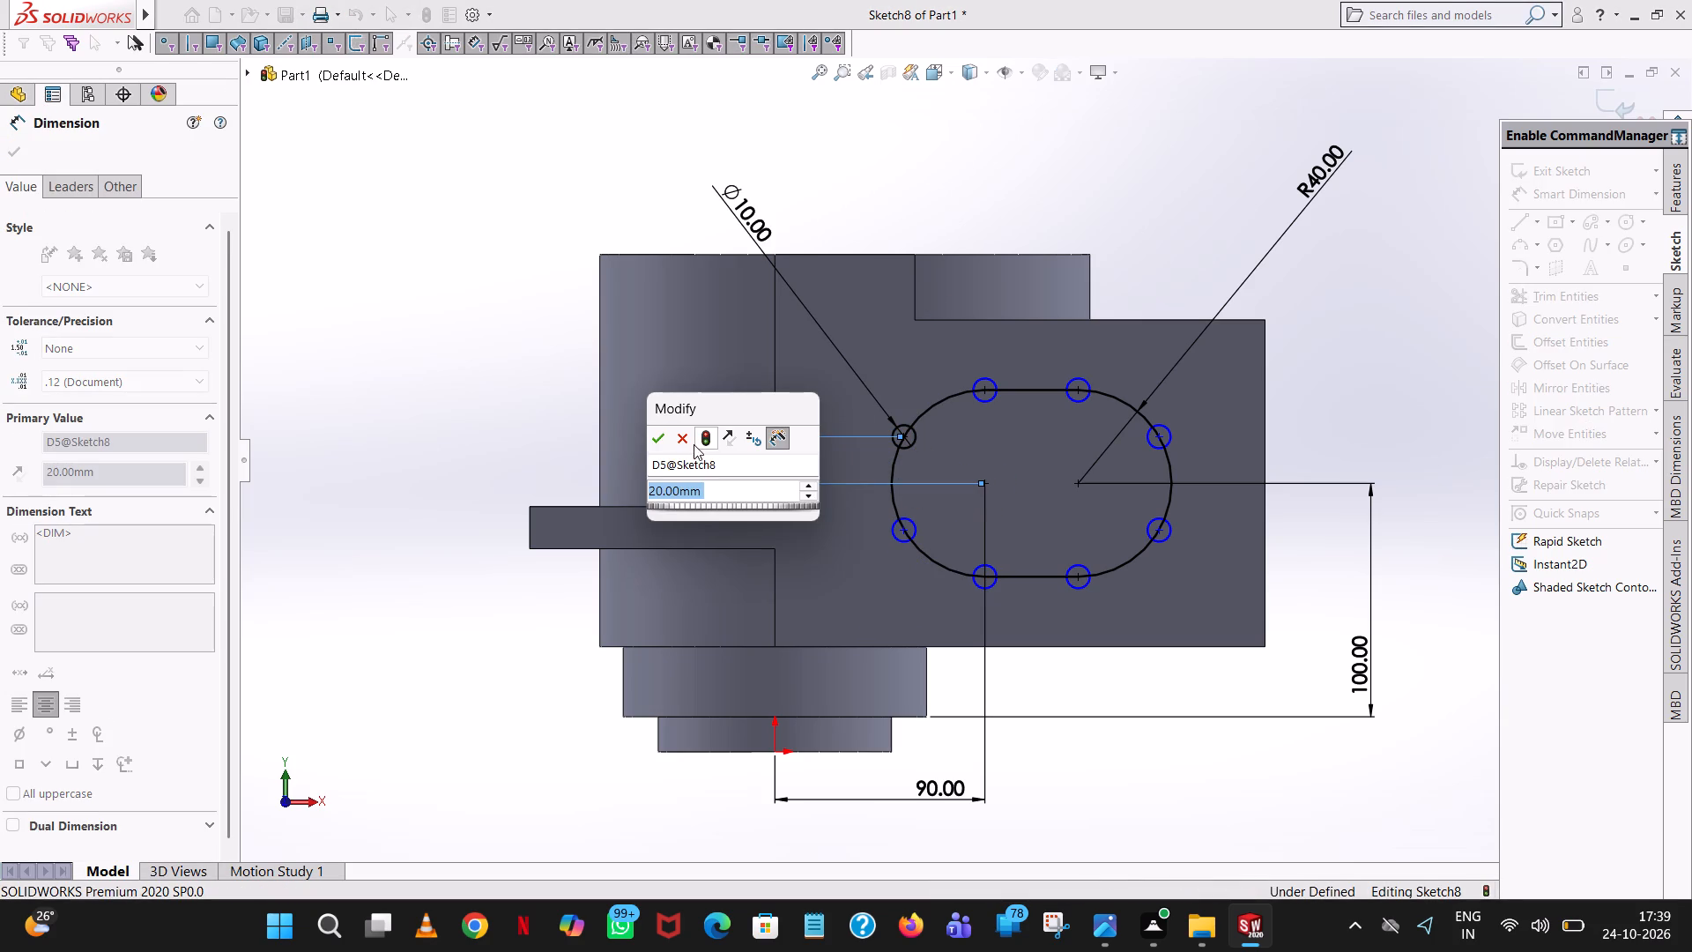
{"action": "left_click", "coordinate": [660, 435]}
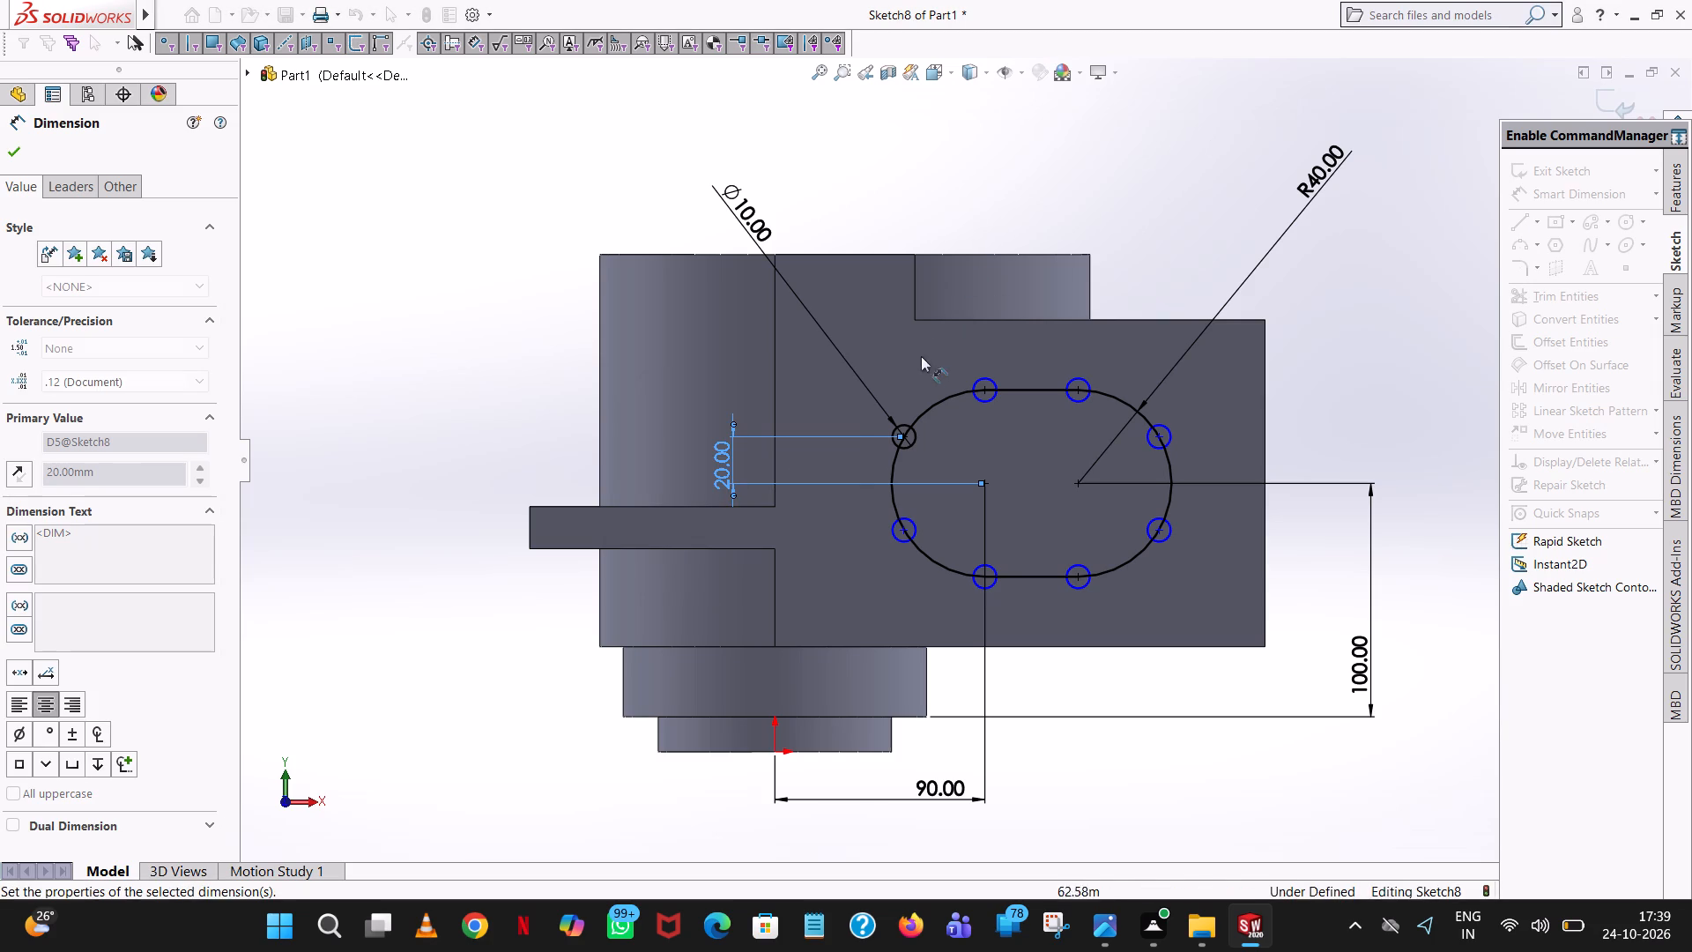
Dimension the diameters of the two hole circles at the ends of the slot's upper straight line.
{"action": "left_click", "coordinate": [991, 382]}
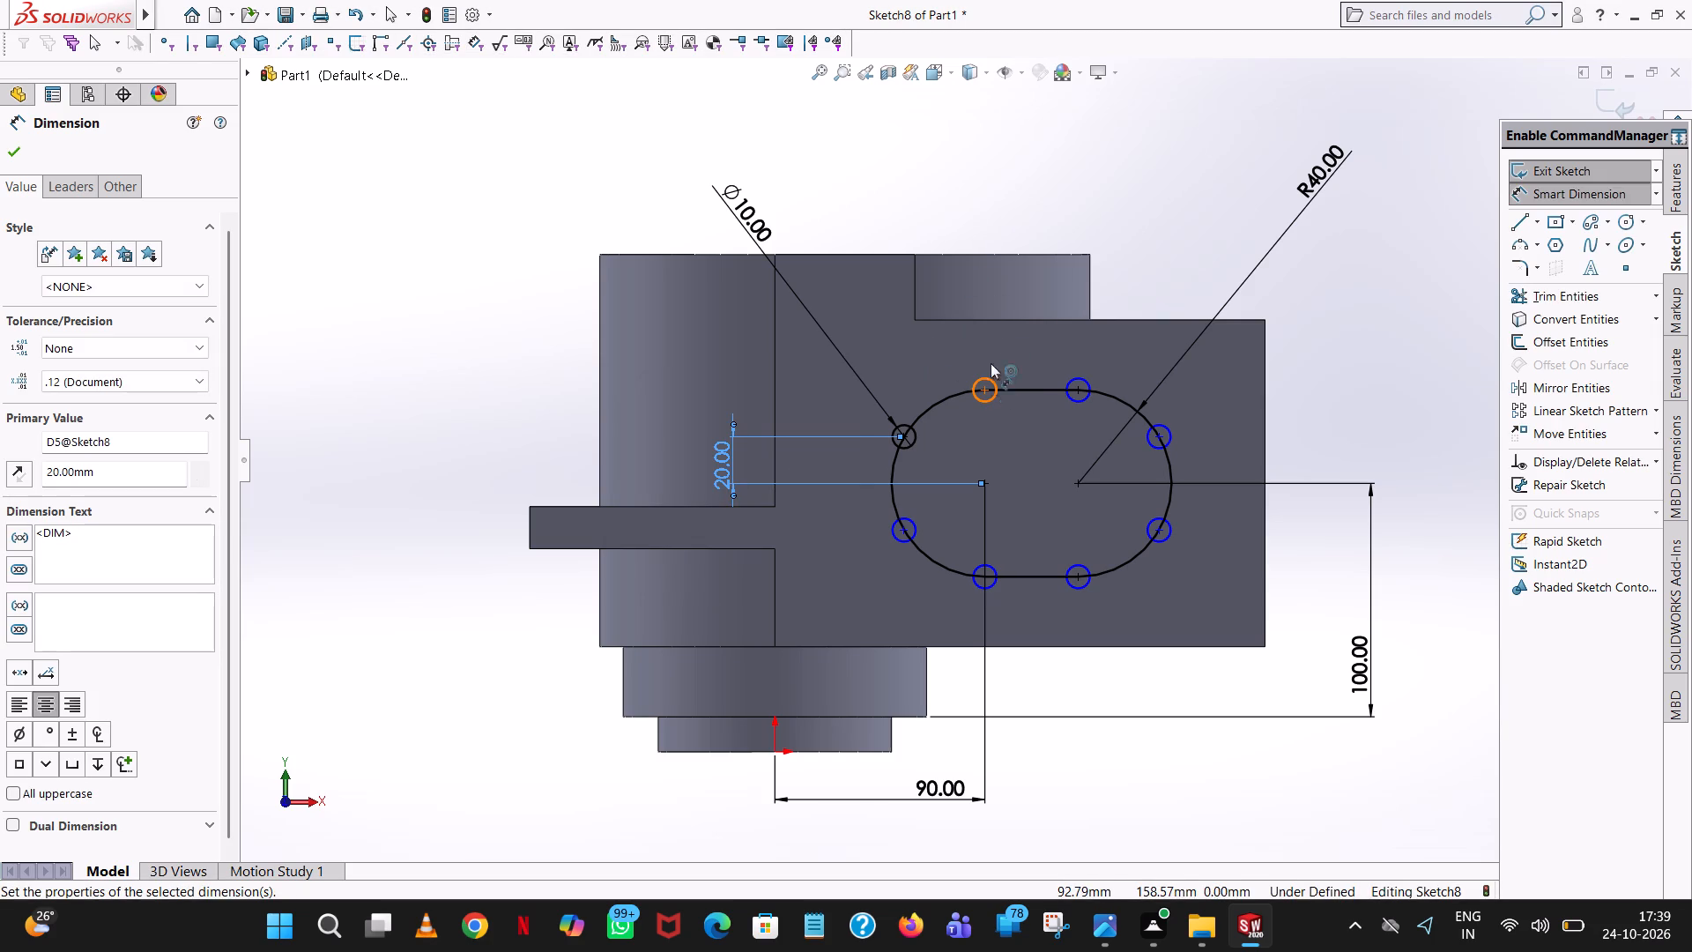
{"action": "left_click", "coordinate": [1061, 242]}
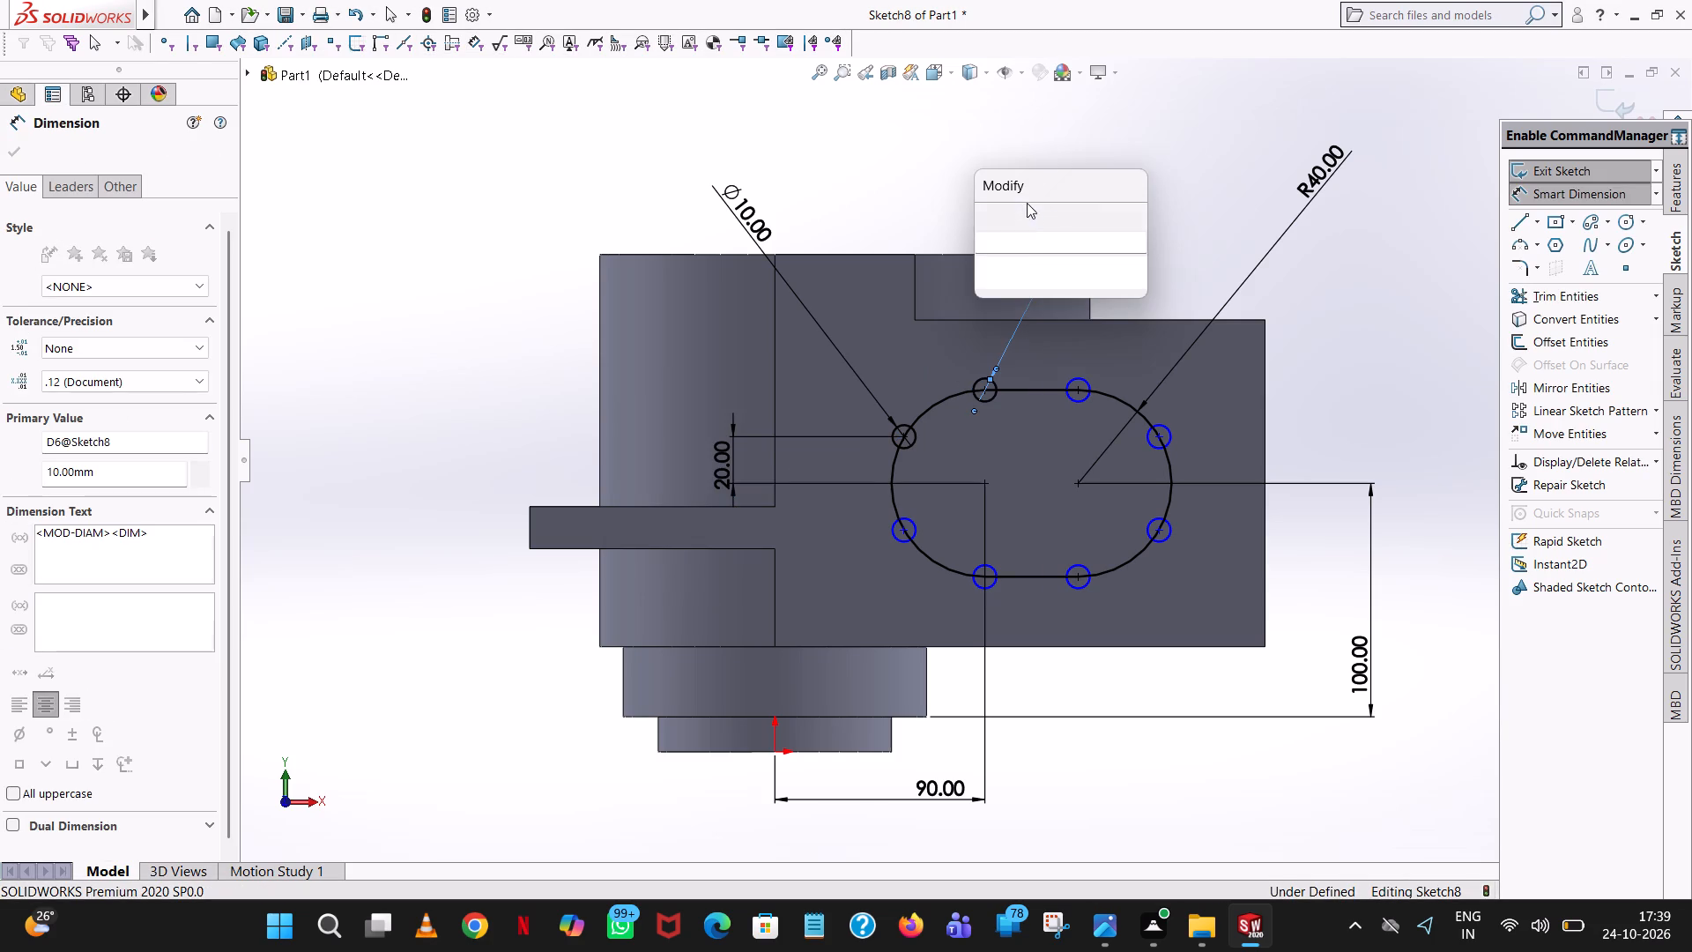
{"action": "left_click", "coordinate": [989, 212]}
{"action": "left_click", "coordinate": [1086, 186]}
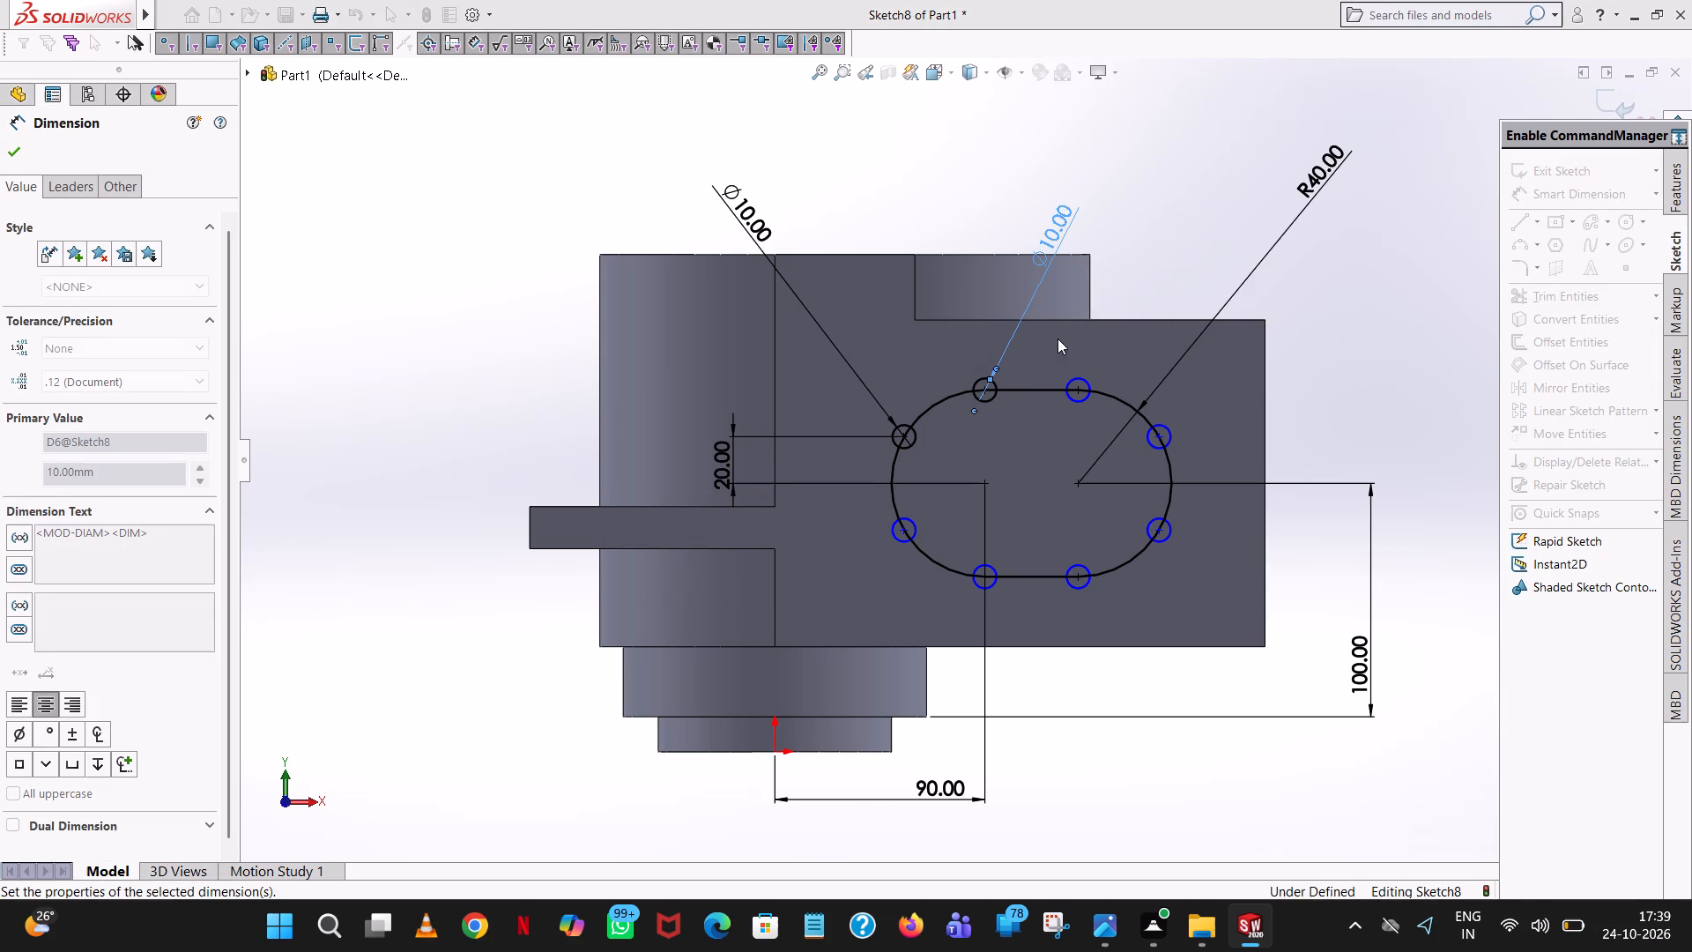
{"action": "left_click", "coordinate": [1078, 374]}
{"action": "left_click", "coordinate": [1146, 166]}
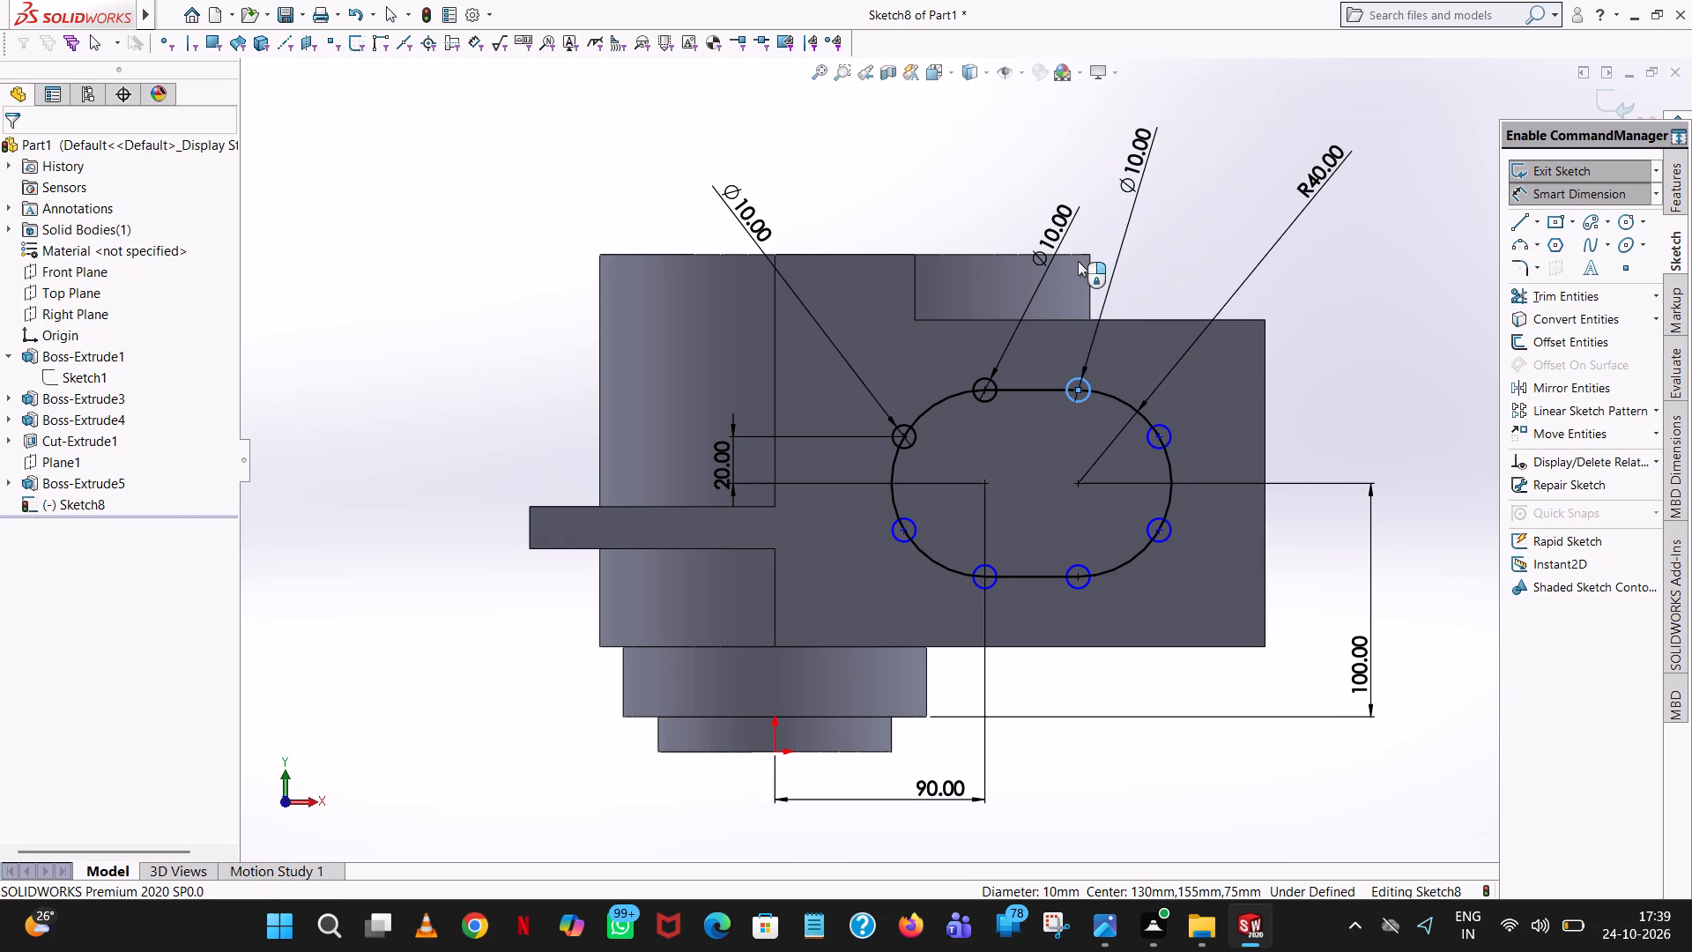
{"action": "left_click", "coordinate": [1066, 140]}
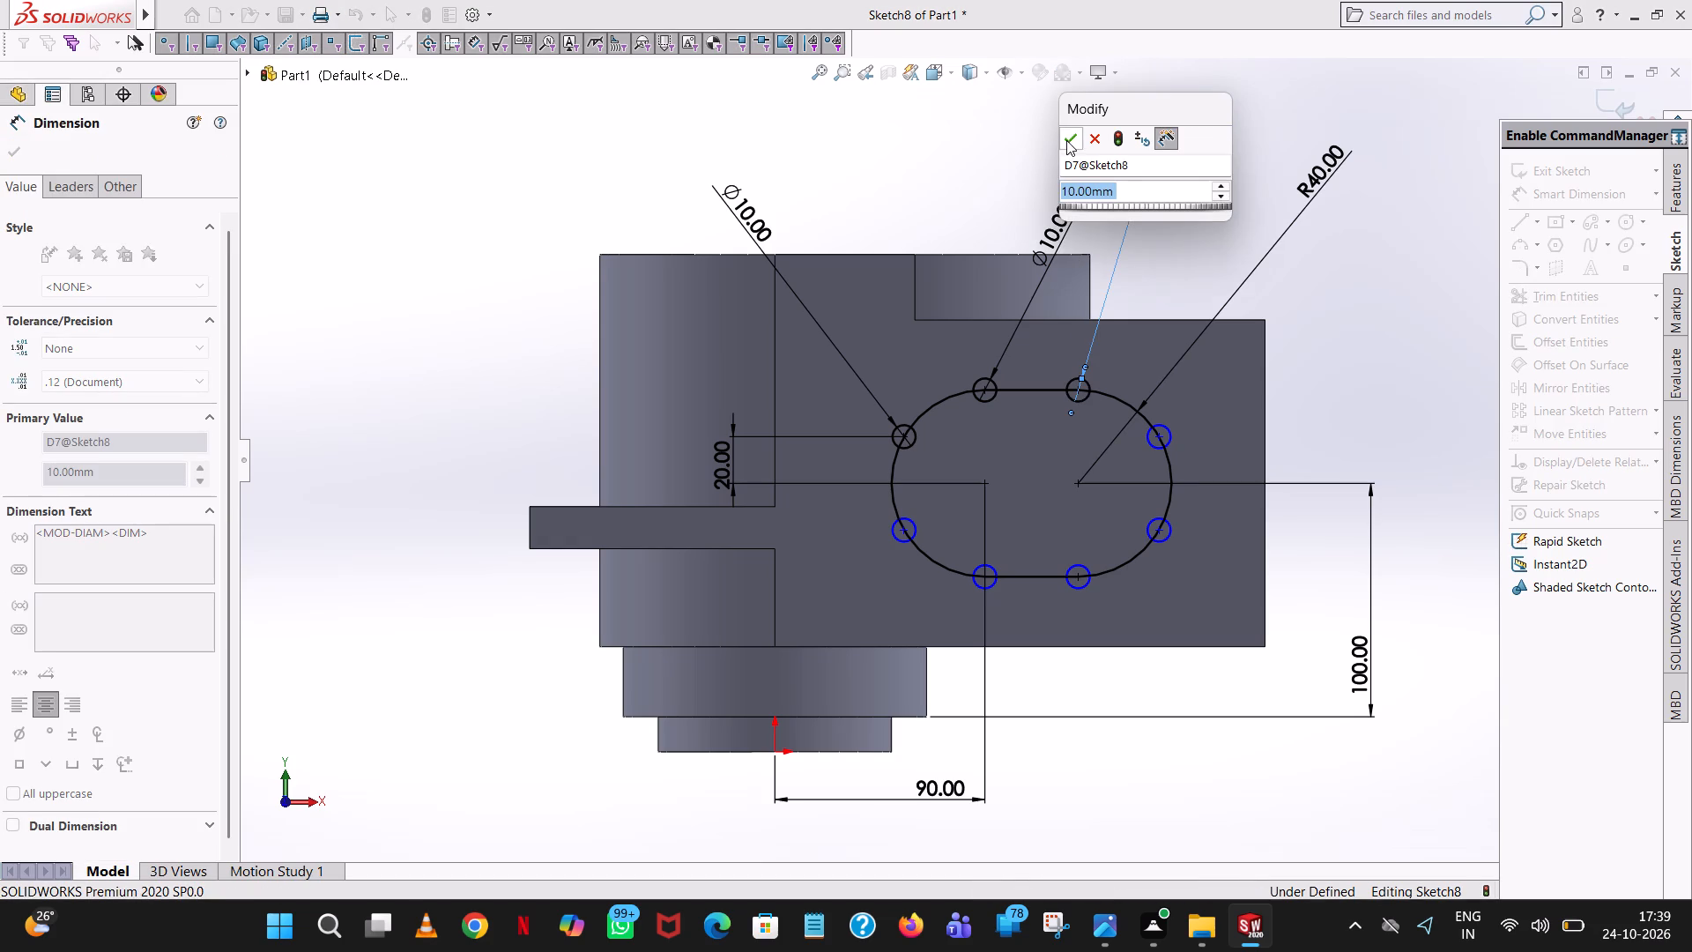
Dimension the upper hole circle on the slot's right arc by its diameter and its centre's vertical offset from the right arc centre.
{"action": "left_click", "coordinate": [1170, 432]}
{"action": "left_click", "coordinate": [1288, 246]}
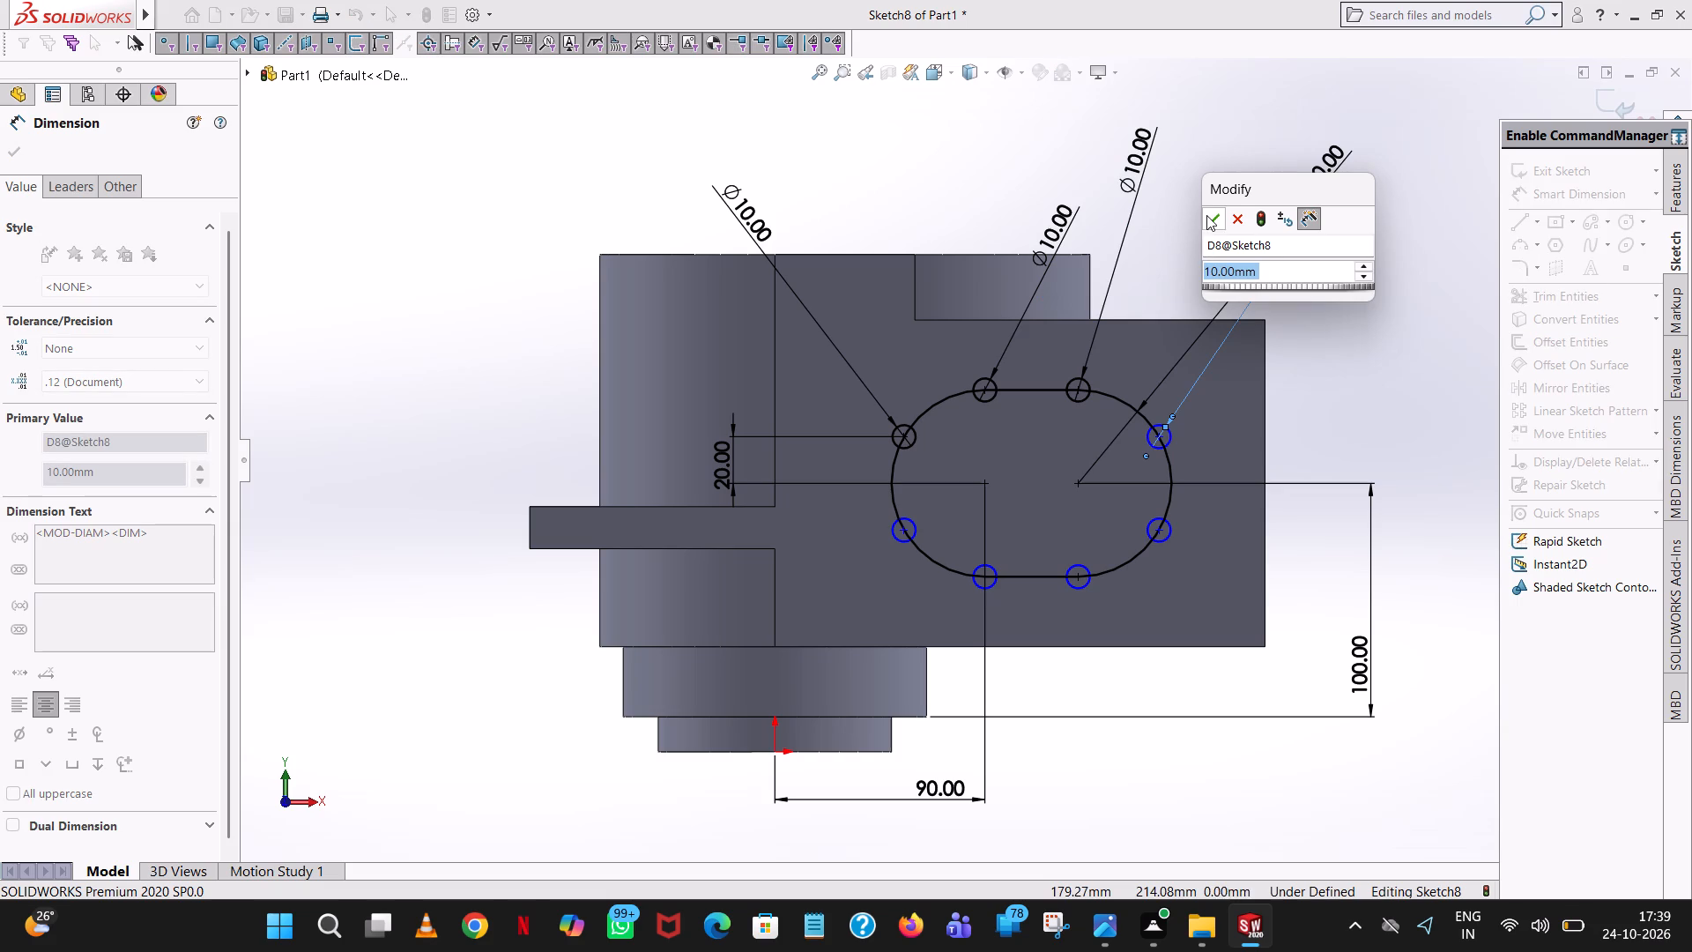
{"action": "left_click", "coordinate": [1216, 217]}
{"action": "left_click", "coordinate": [1221, 225]}
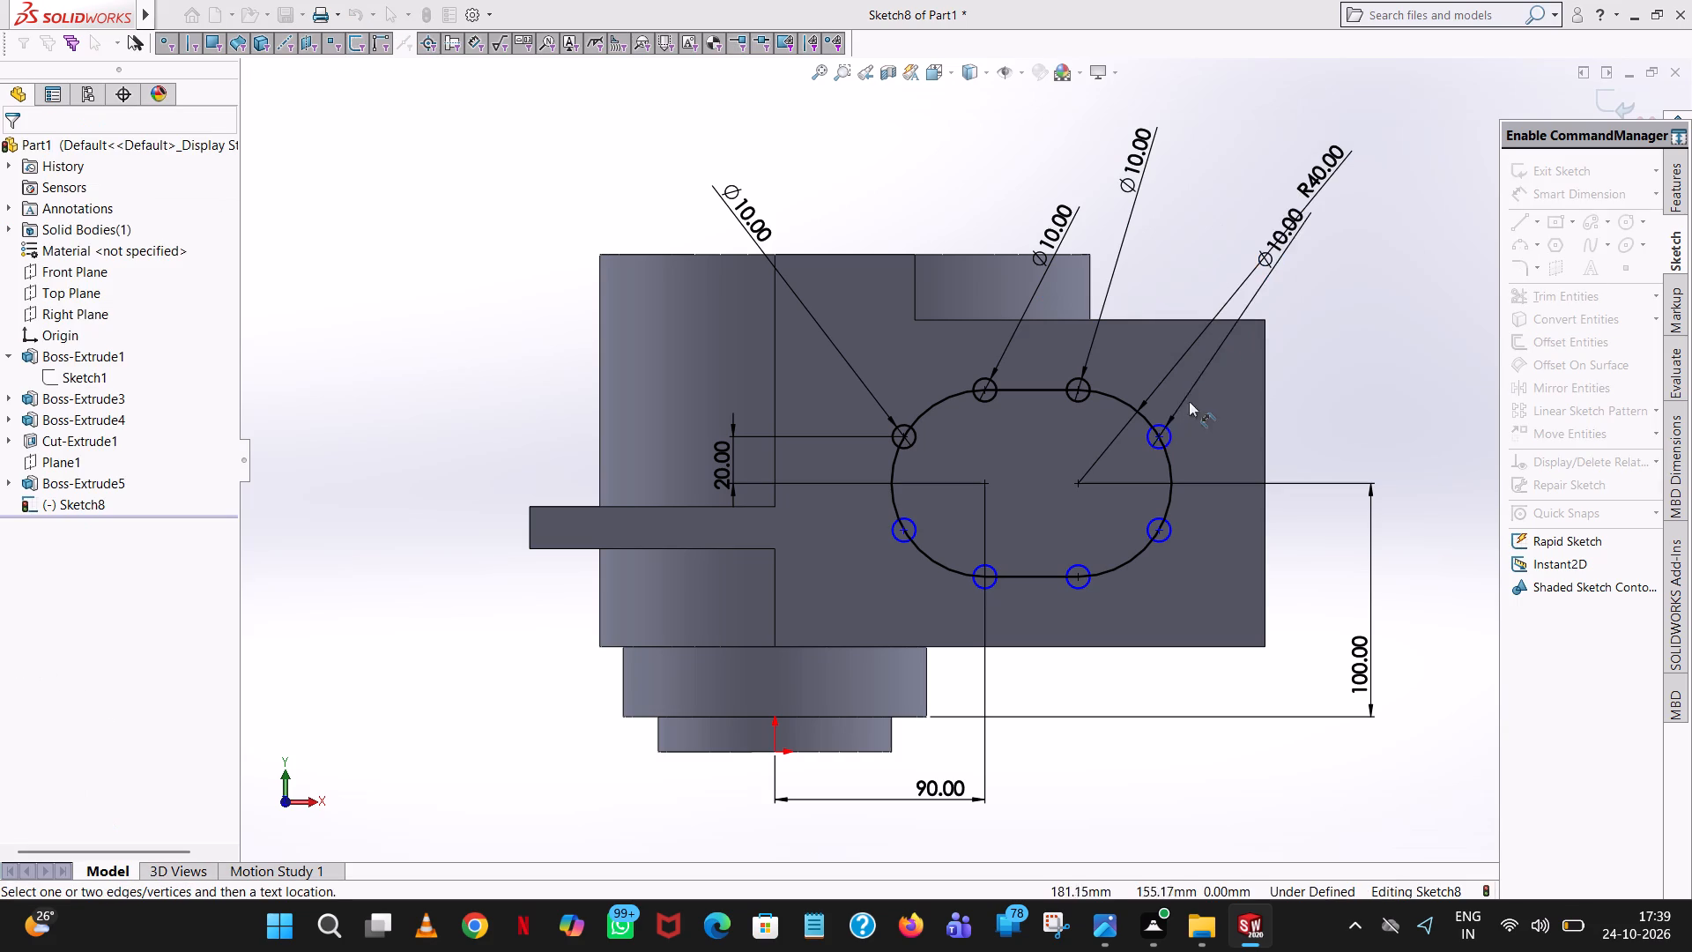
{"action": "left_click", "coordinate": [1160, 433]}
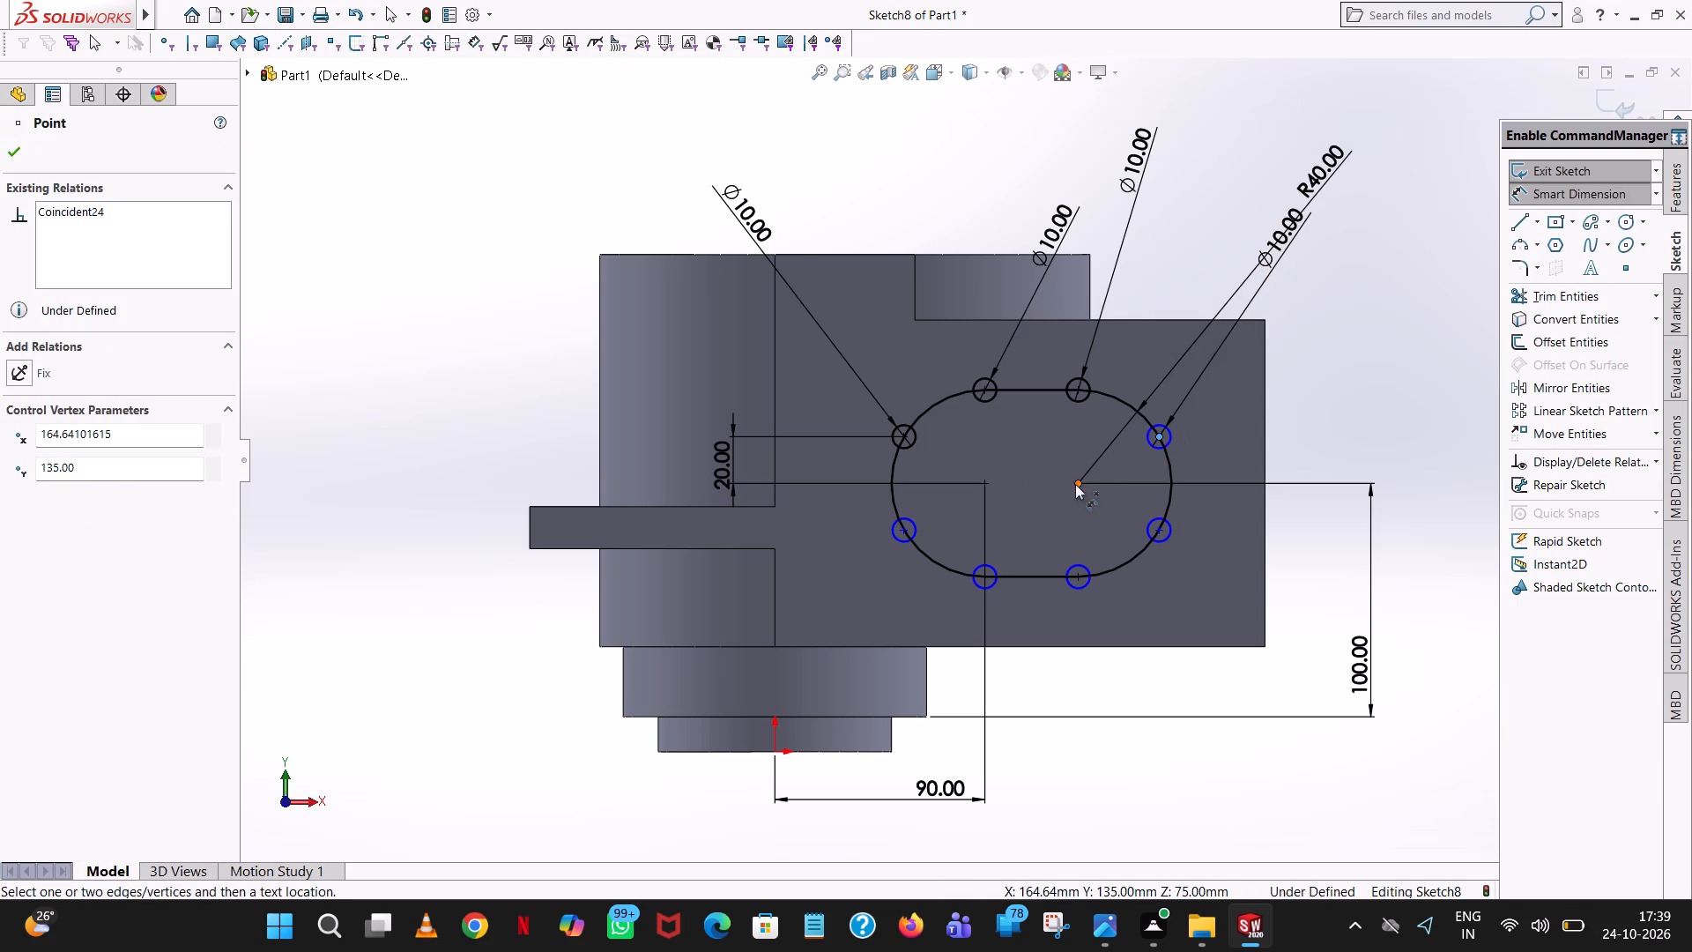
{"action": "left_click", "coordinate": [1077, 484]}
{"action": "left_click", "coordinate": [1362, 461]}
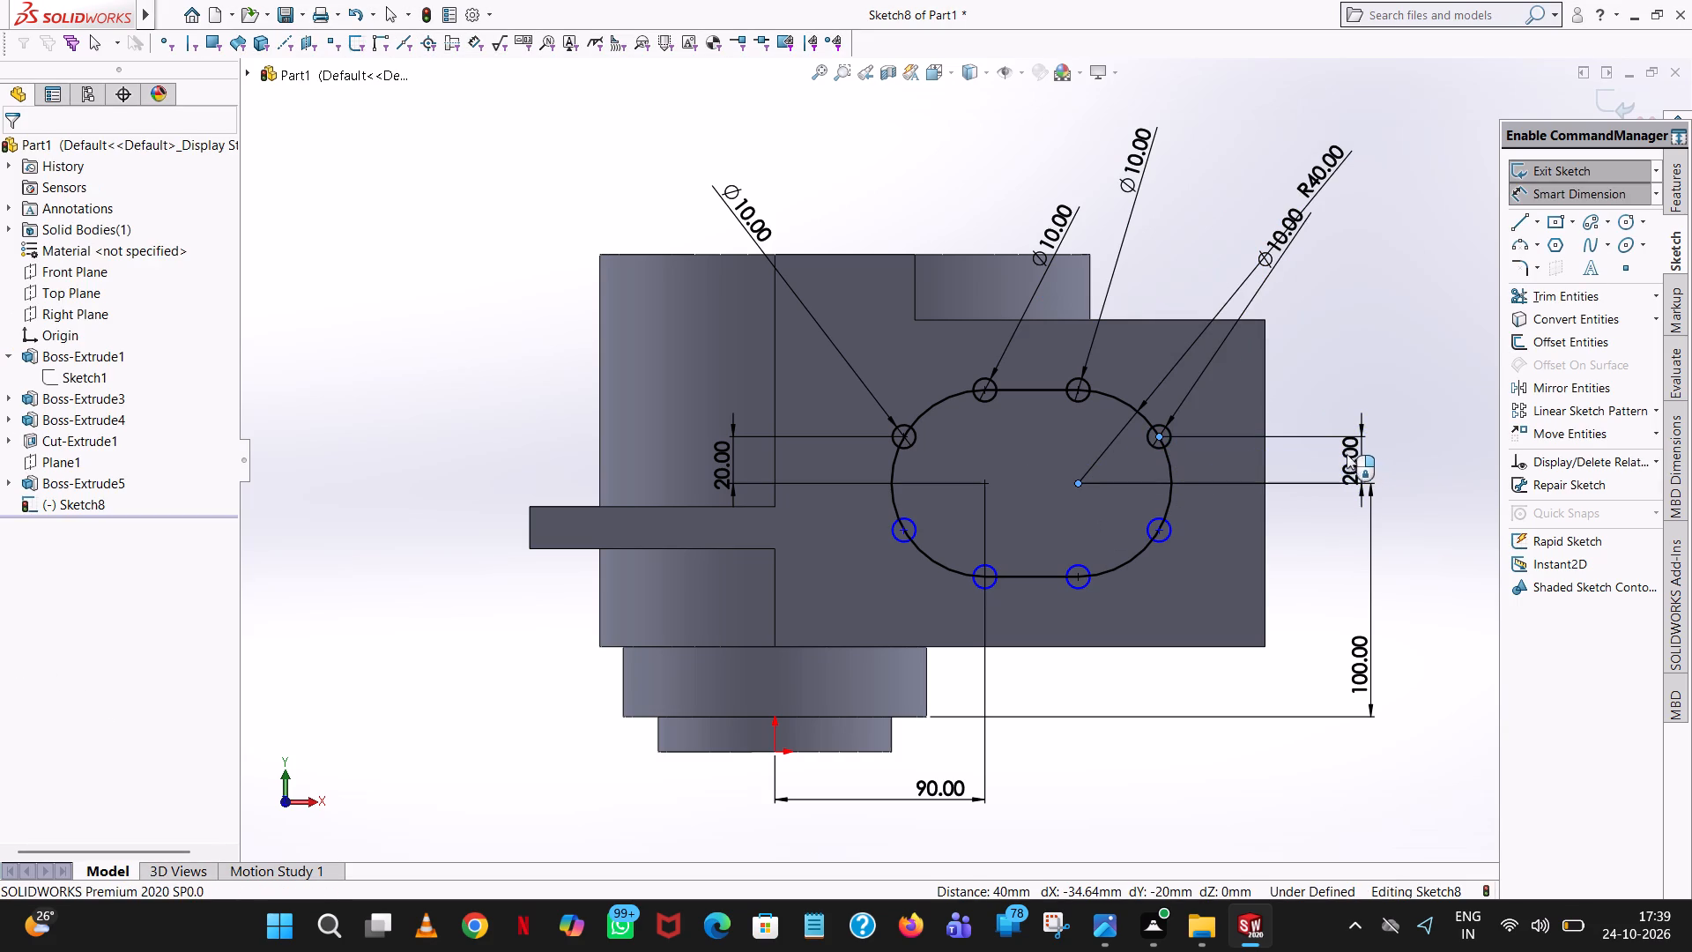
{"action": "left_click", "coordinate": [1294, 435]}
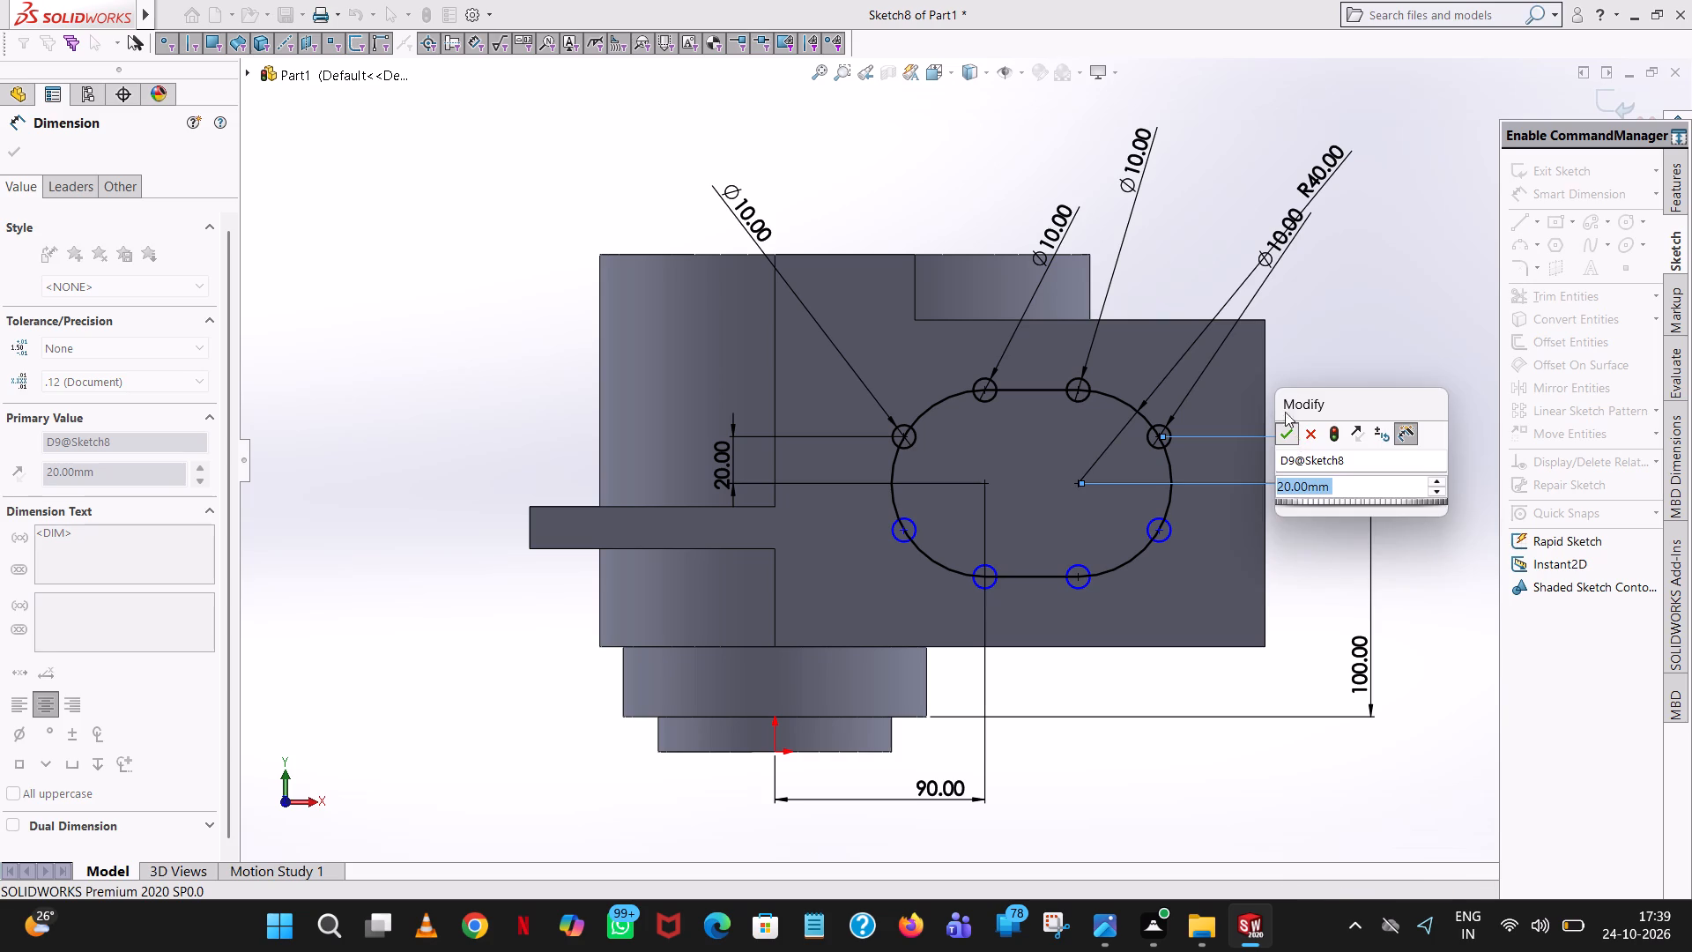
{"action": "left_click", "coordinate": [1310, 326]}
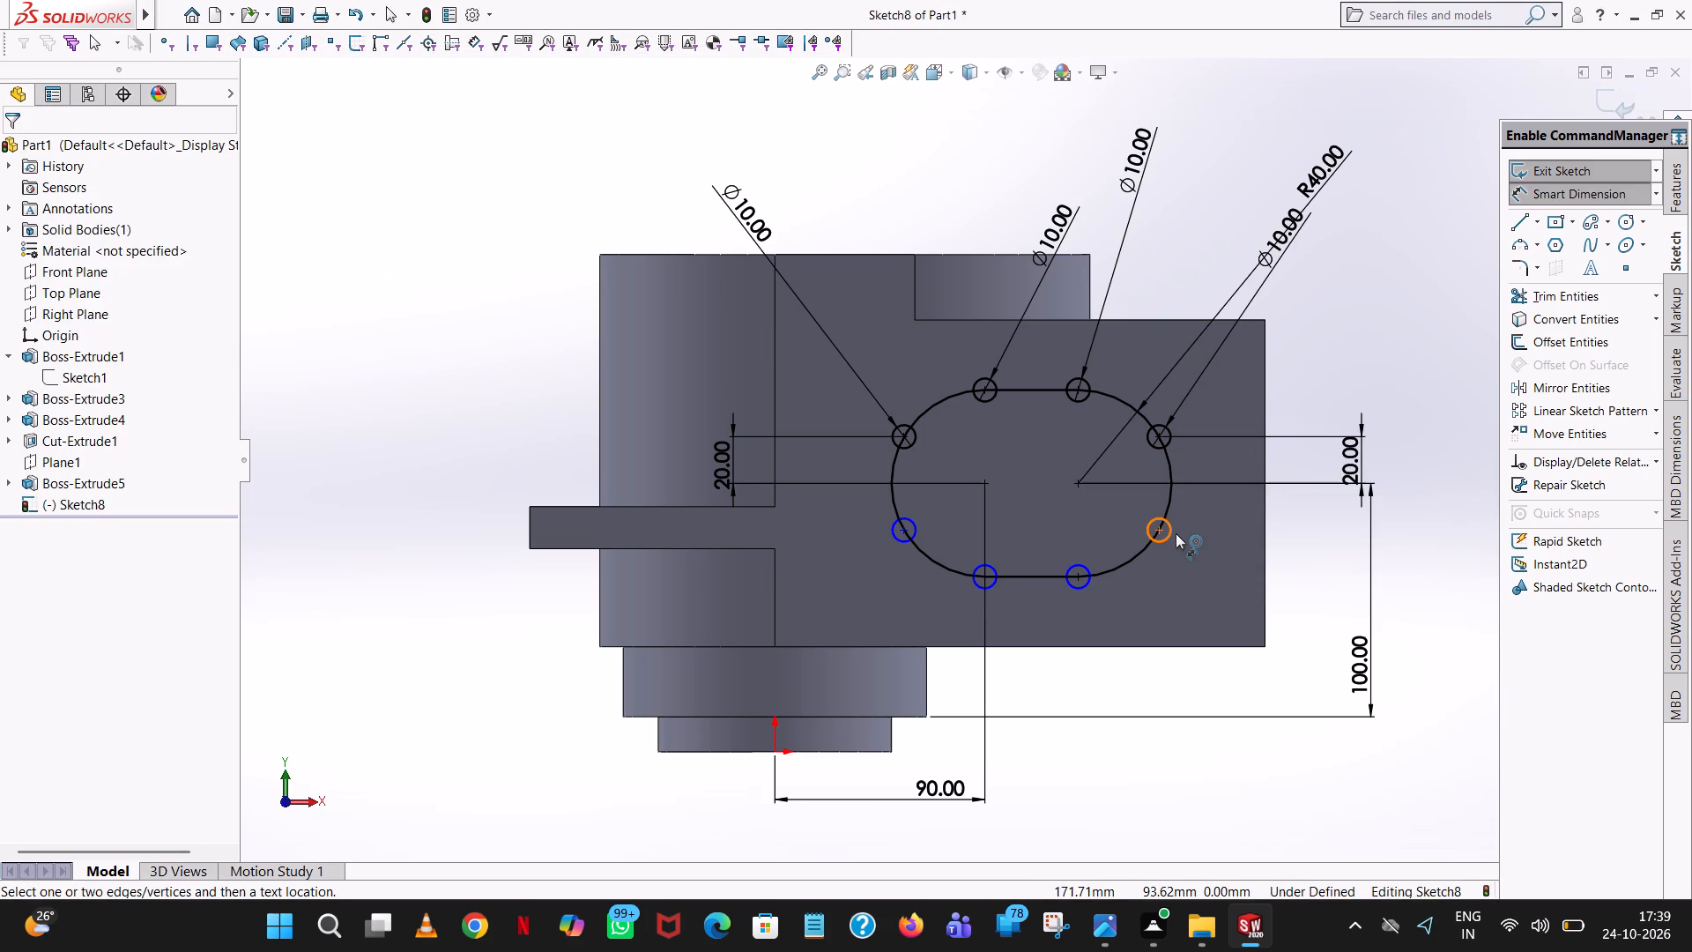
Dimension the lower hole circle on the slot's right arc by its diameter and its centre's vertical offset from the right arc centre.
{"action": "left_click", "coordinate": [1172, 532]}
{"action": "left_click", "coordinate": [1402, 496]}
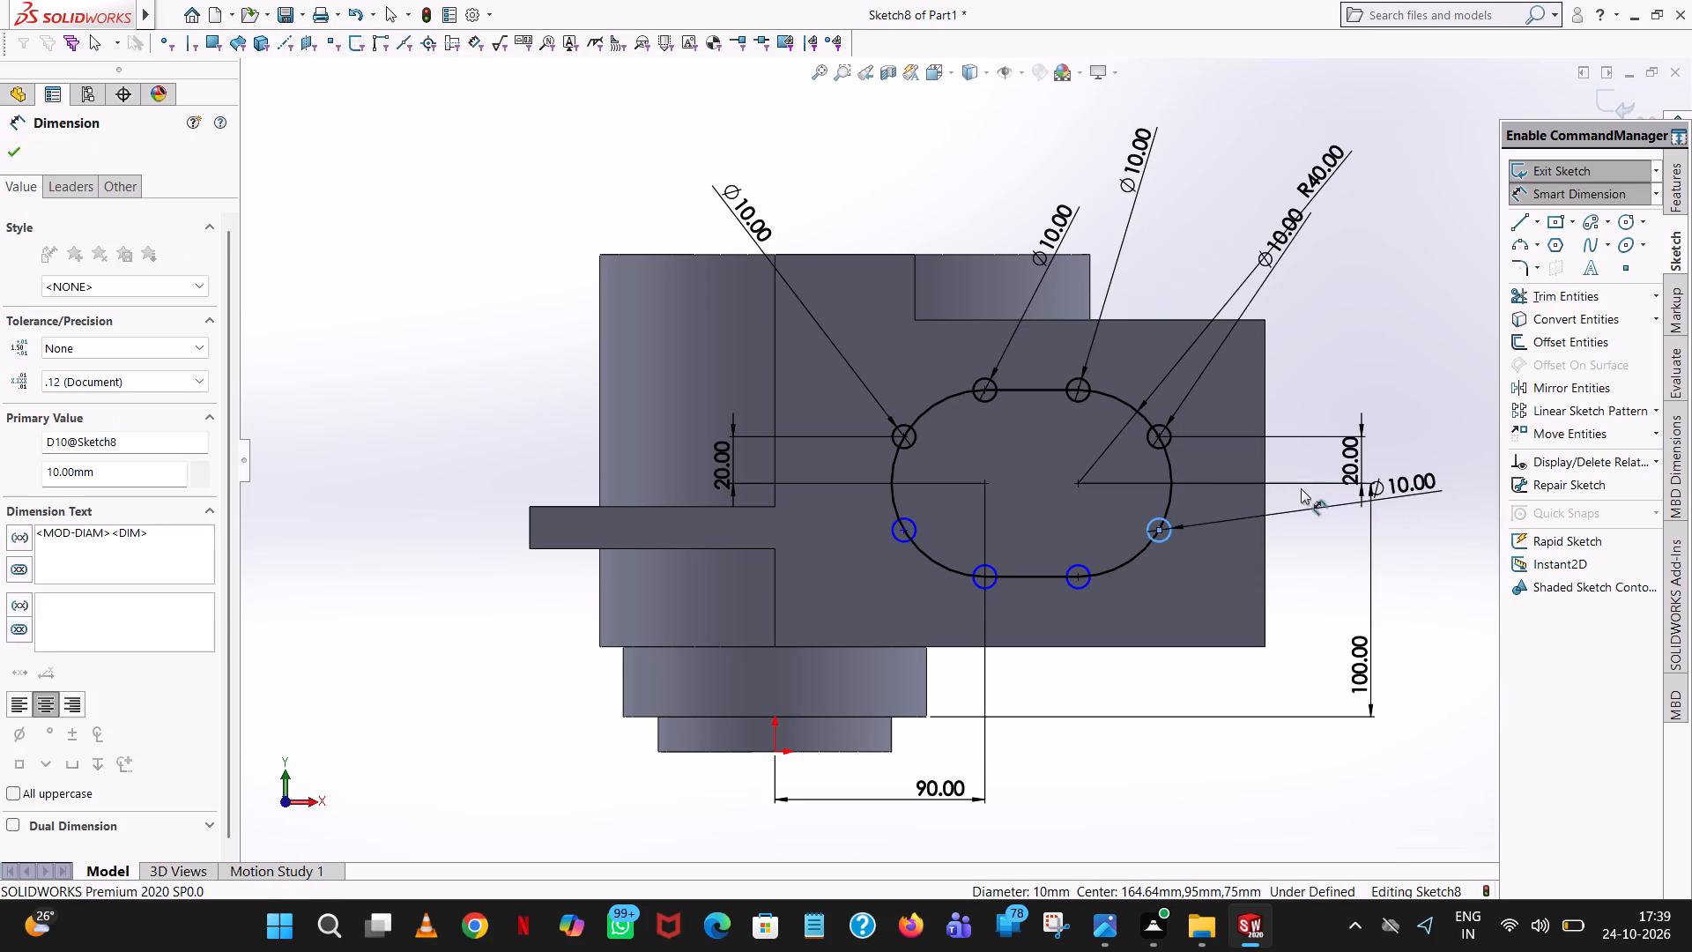
{"action": "left_click", "coordinate": [1322, 471]}
{"action": "left_click", "coordinate": [1324, 338]}
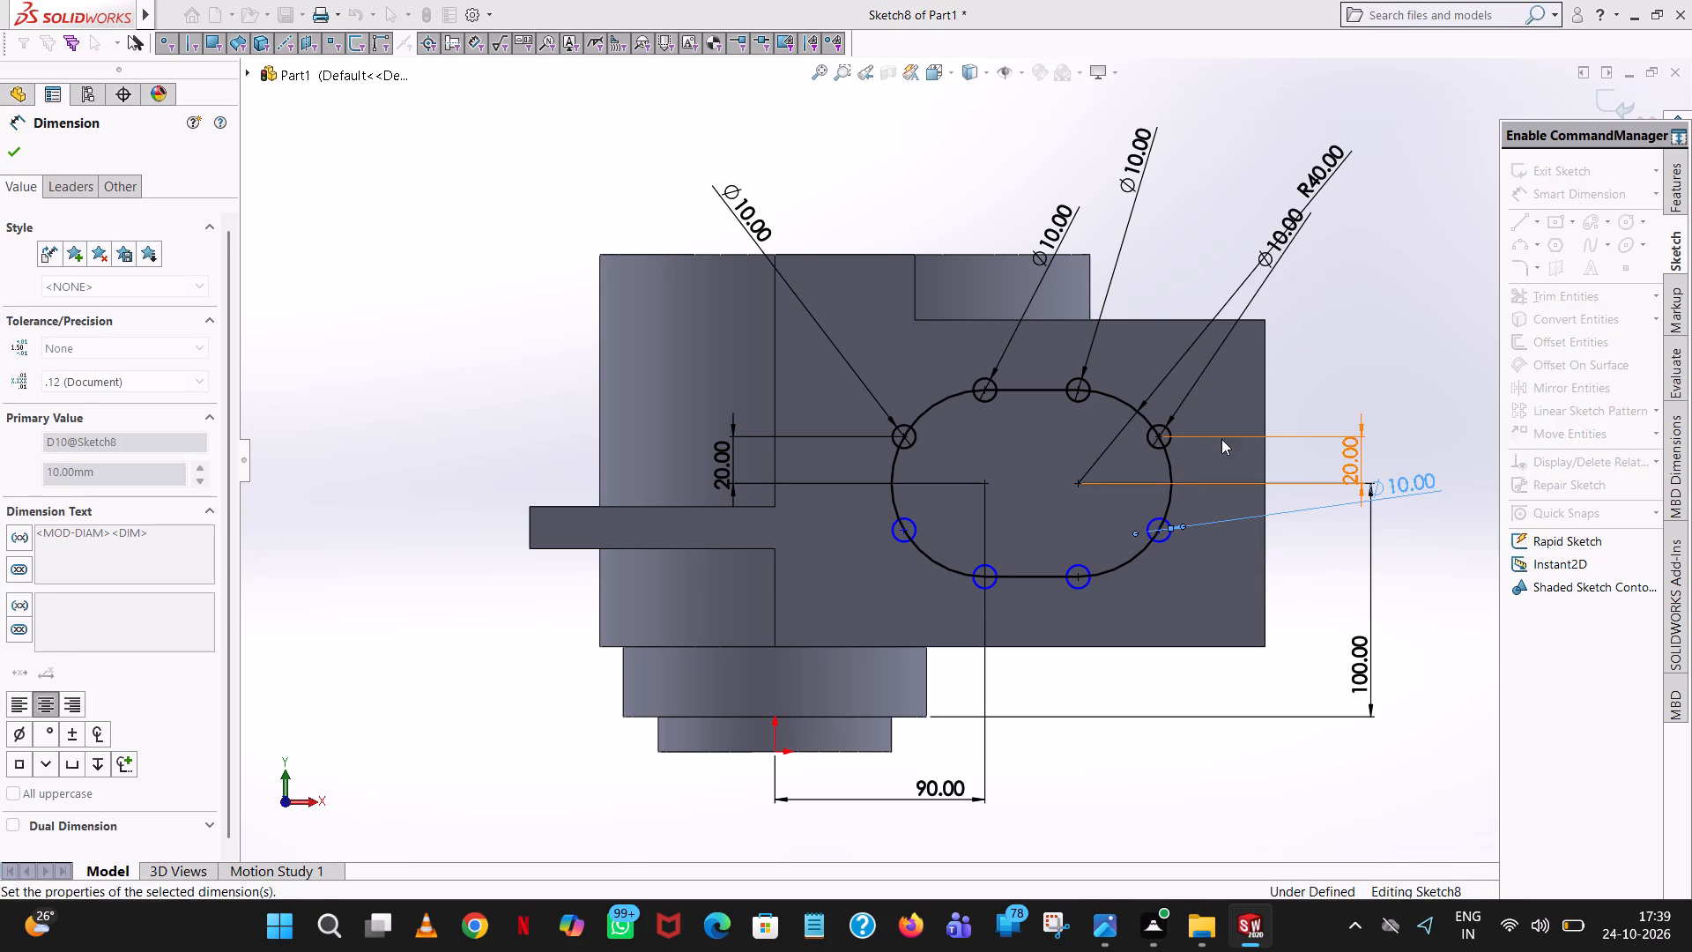
{"action": "left_click", "coordinate": [1157, 530]}
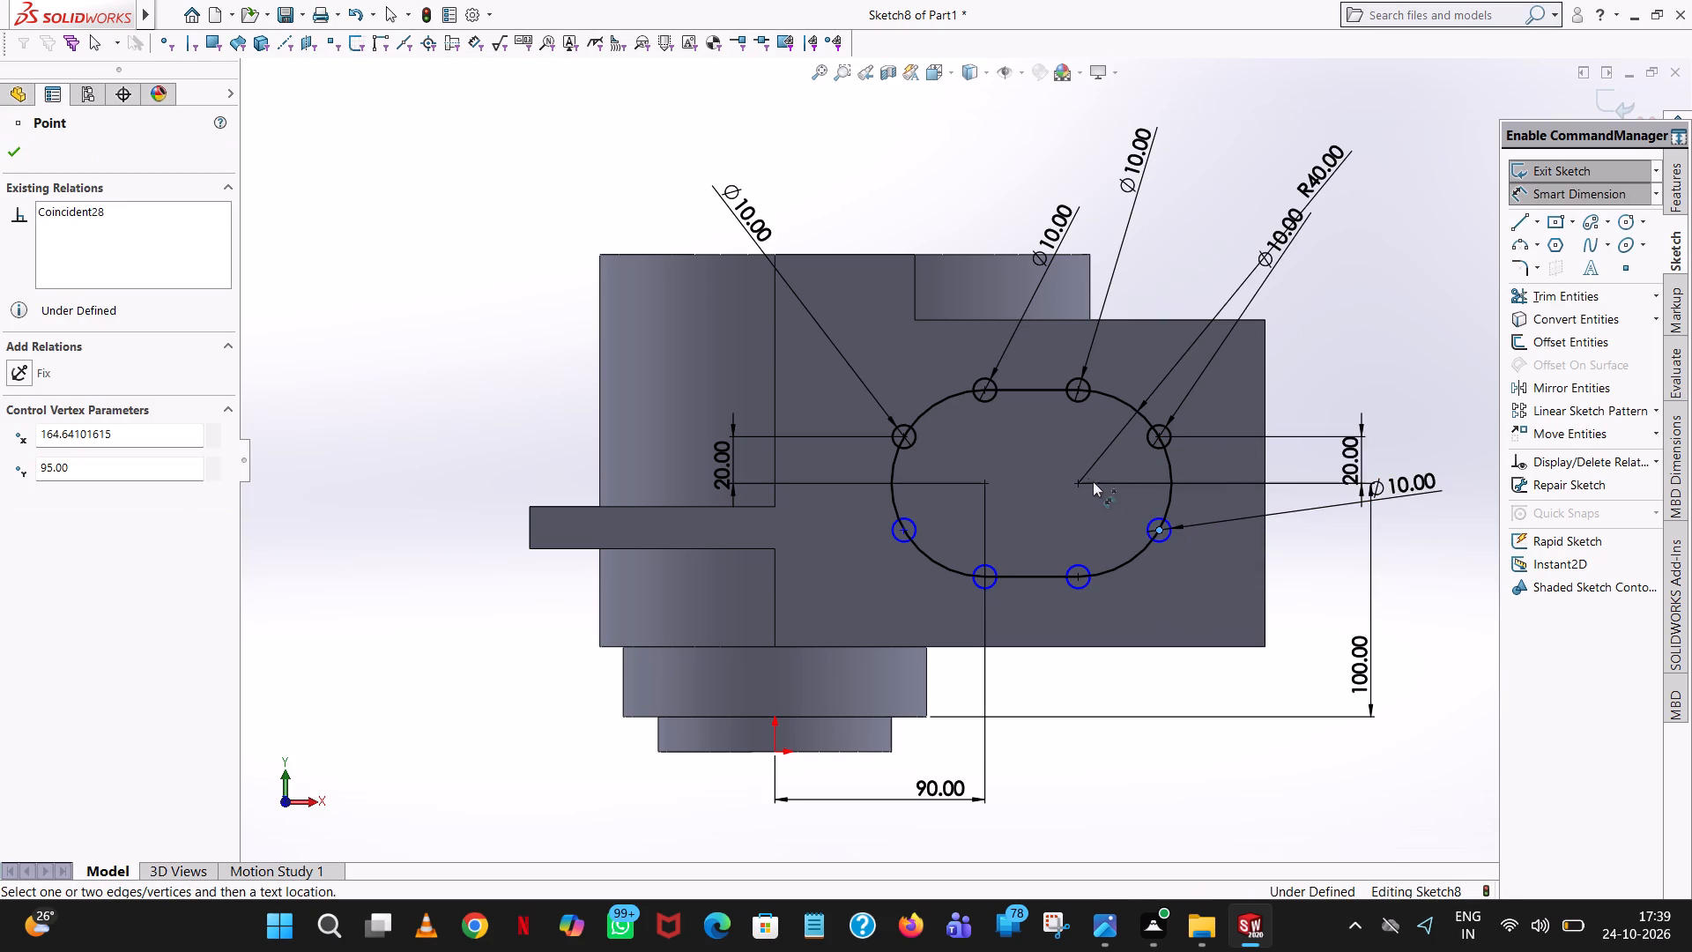
{"action": "left_click", "coordinate": [1081, 482]}
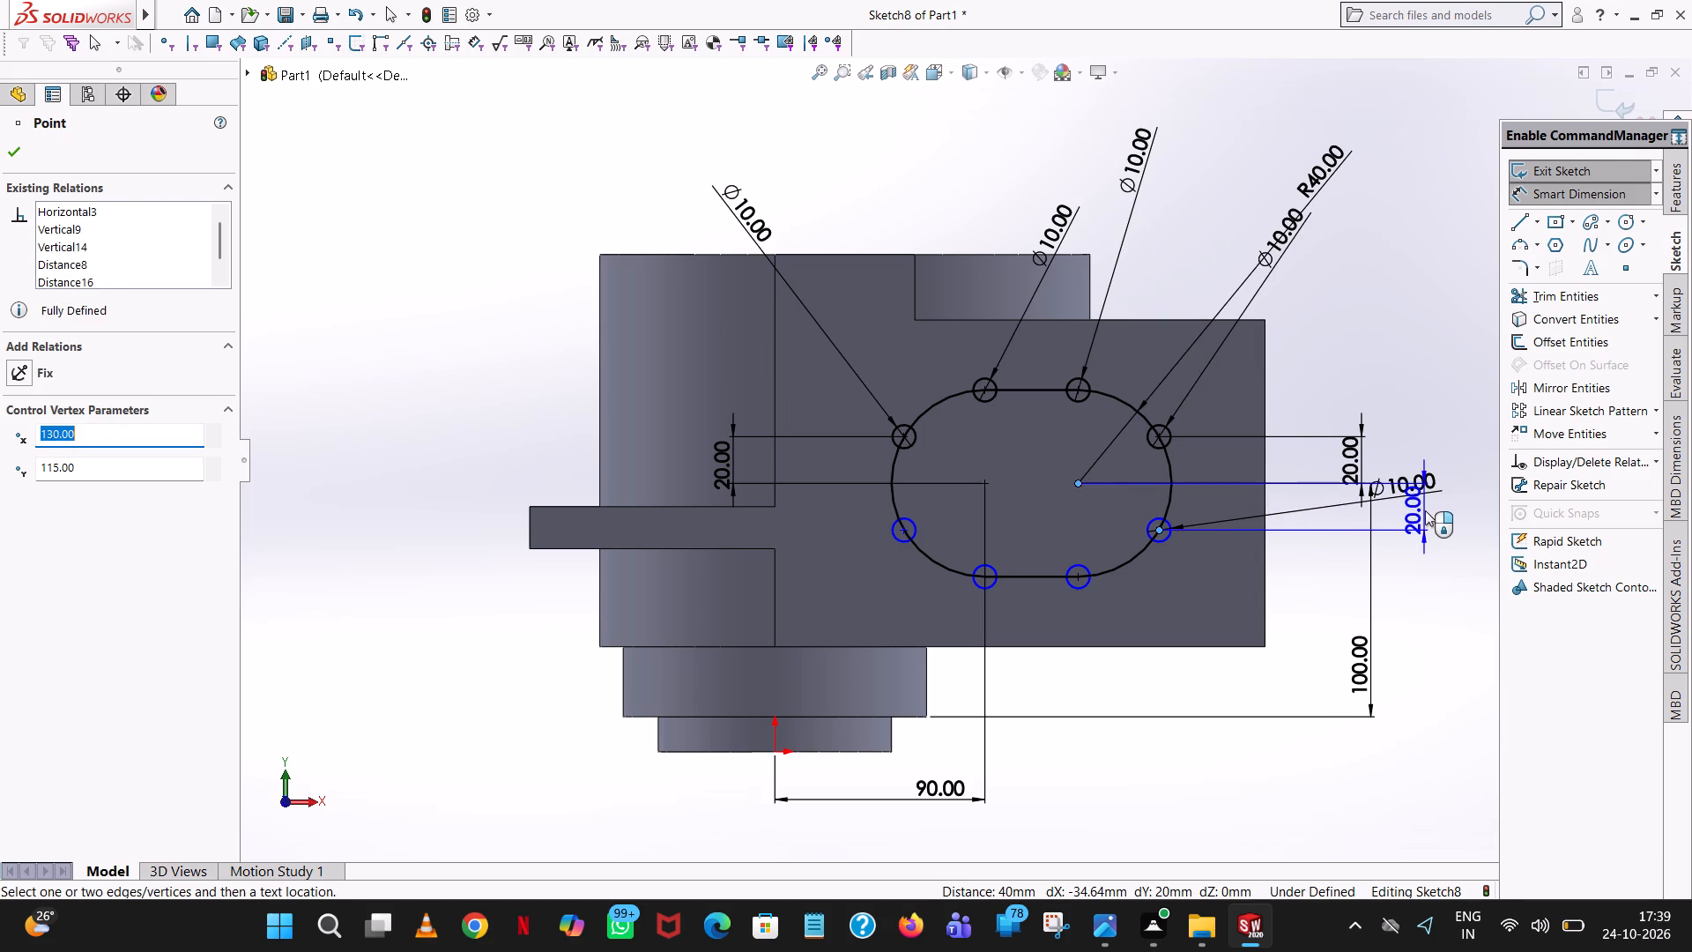
{"action": "left_click", "coordinate": [1425, 510]}
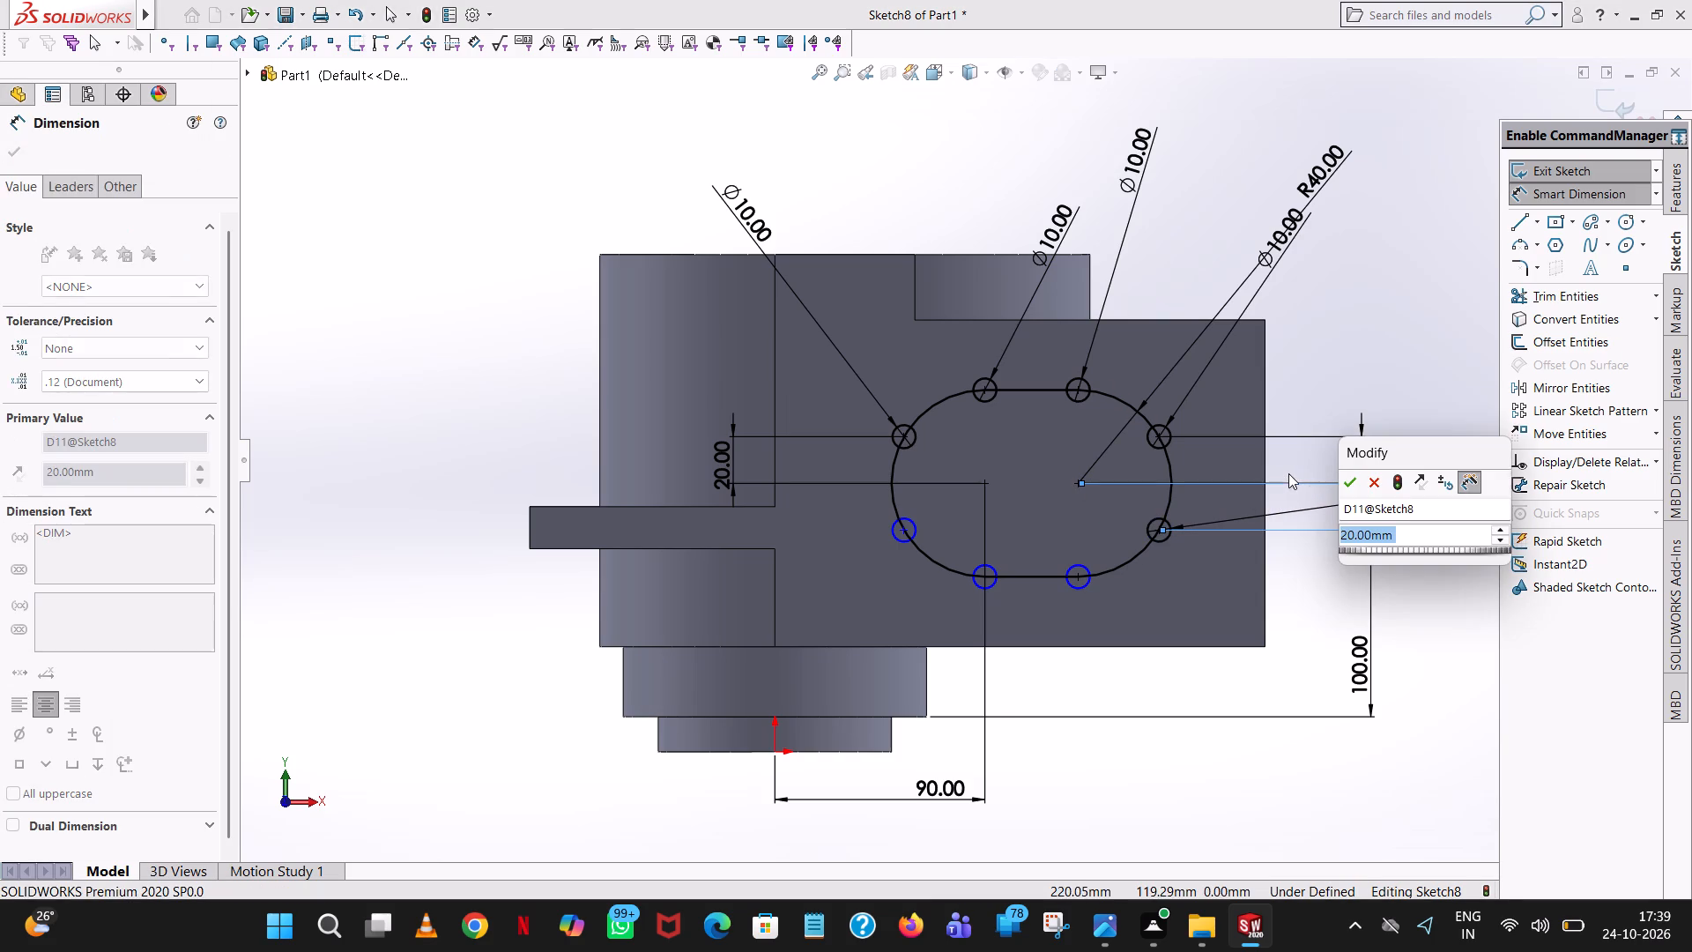
{"action": "left_click", "coordinate": [1352, 483]}
{"action": "left_click", "coordinate": [1366, 309]}
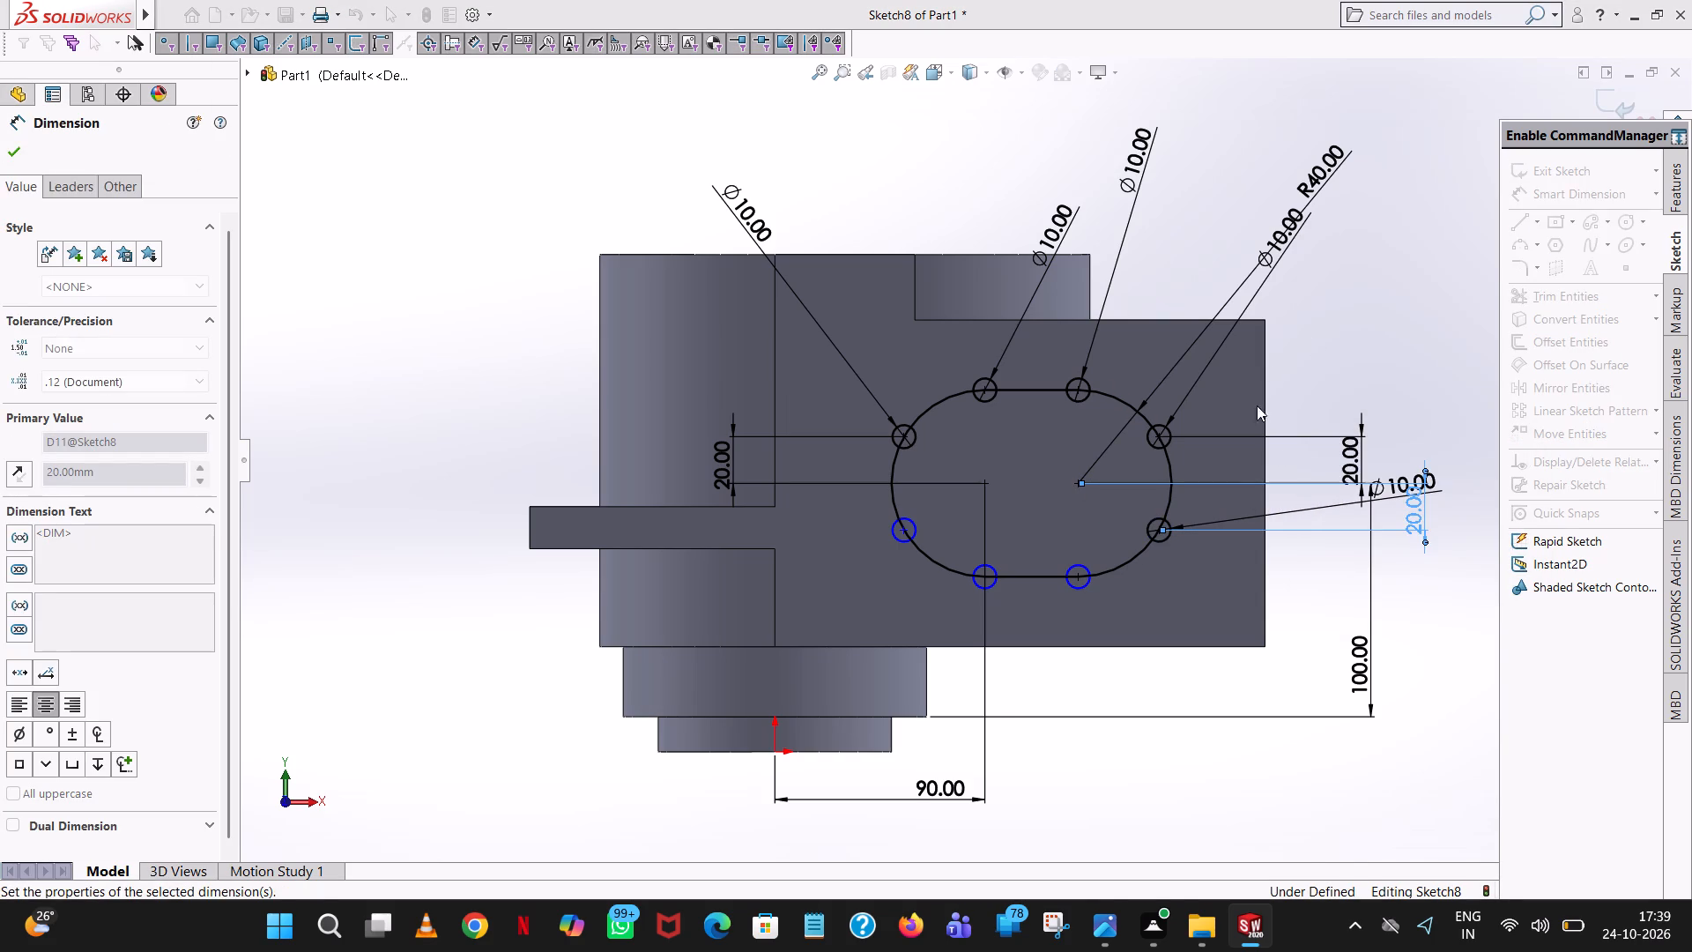
Dimension the diameters of the two hole circles at the ends of the slot's lower straight line.
{"action": "left_click", "coordinate": [1092, 579]}
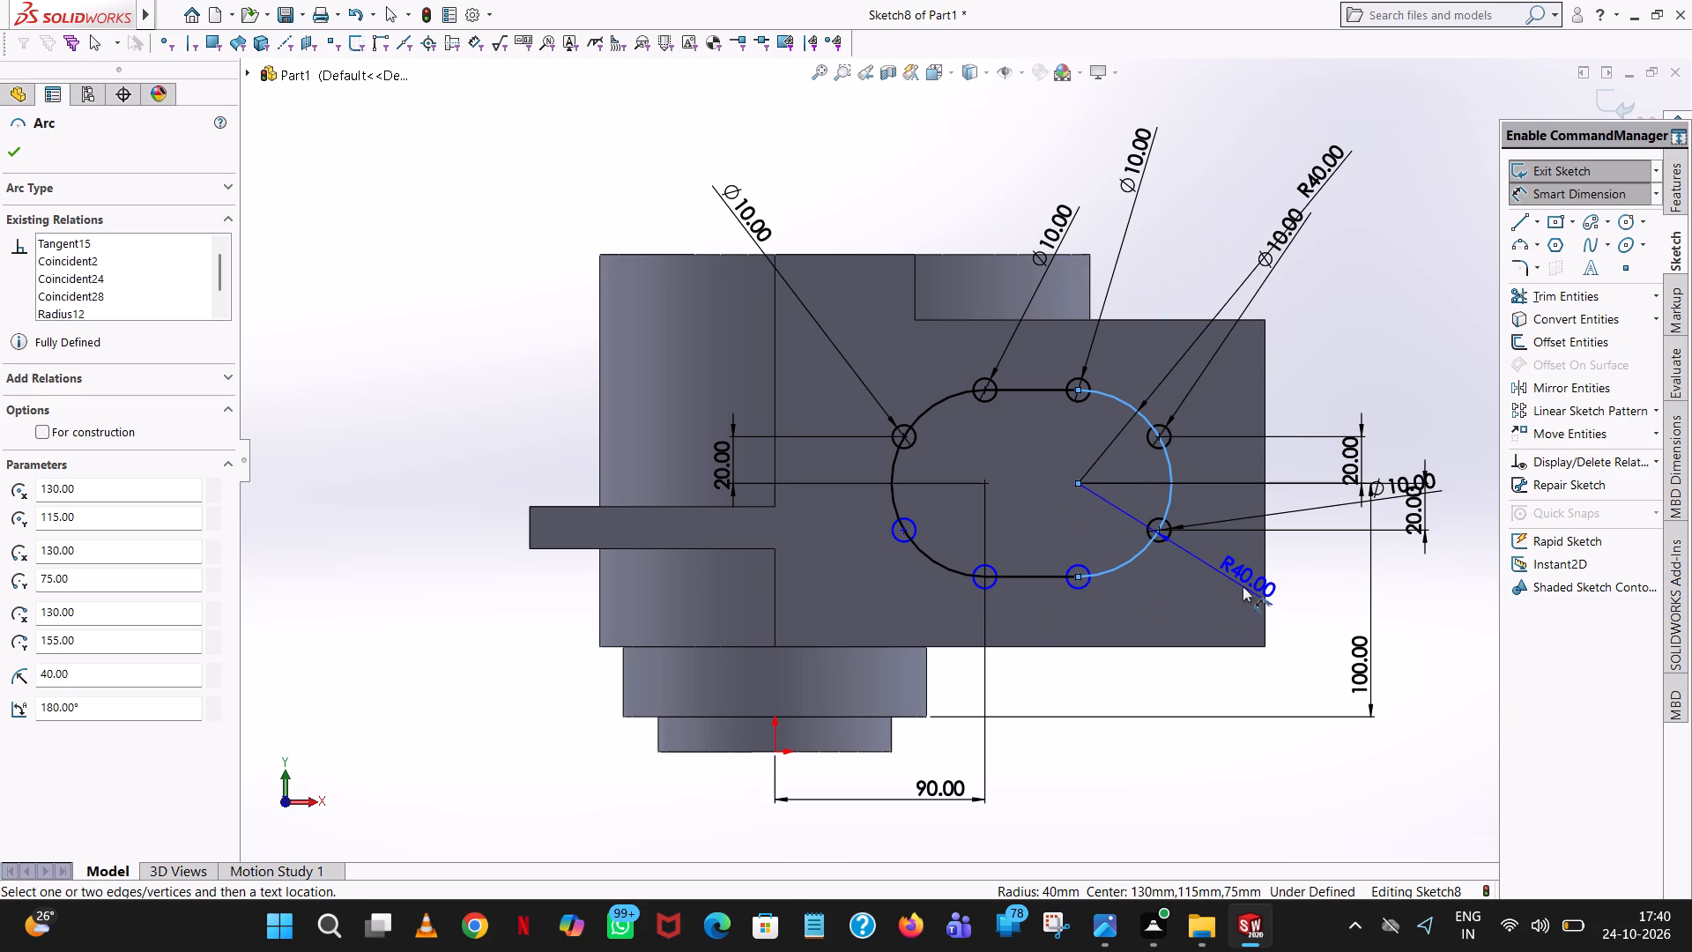
{"action": "key", "text": "Escape"}
{"action": "left_click", "coordinate": [1088, 584]}
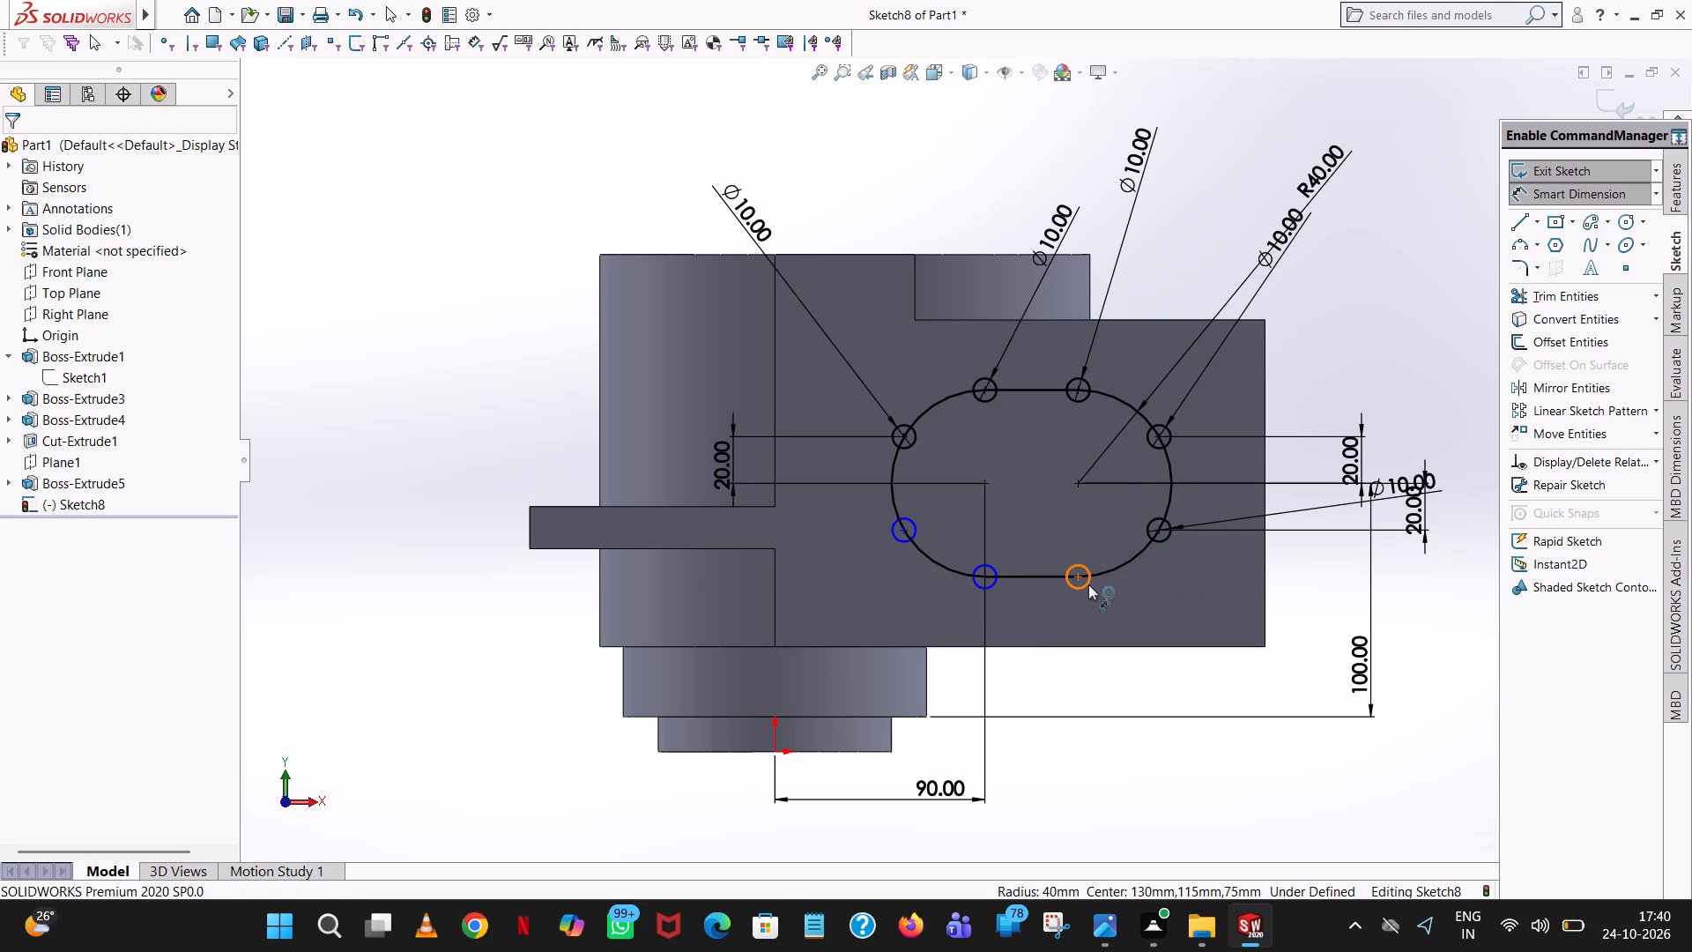
{"action": "left_click", "coordinate": [1309, 611]}
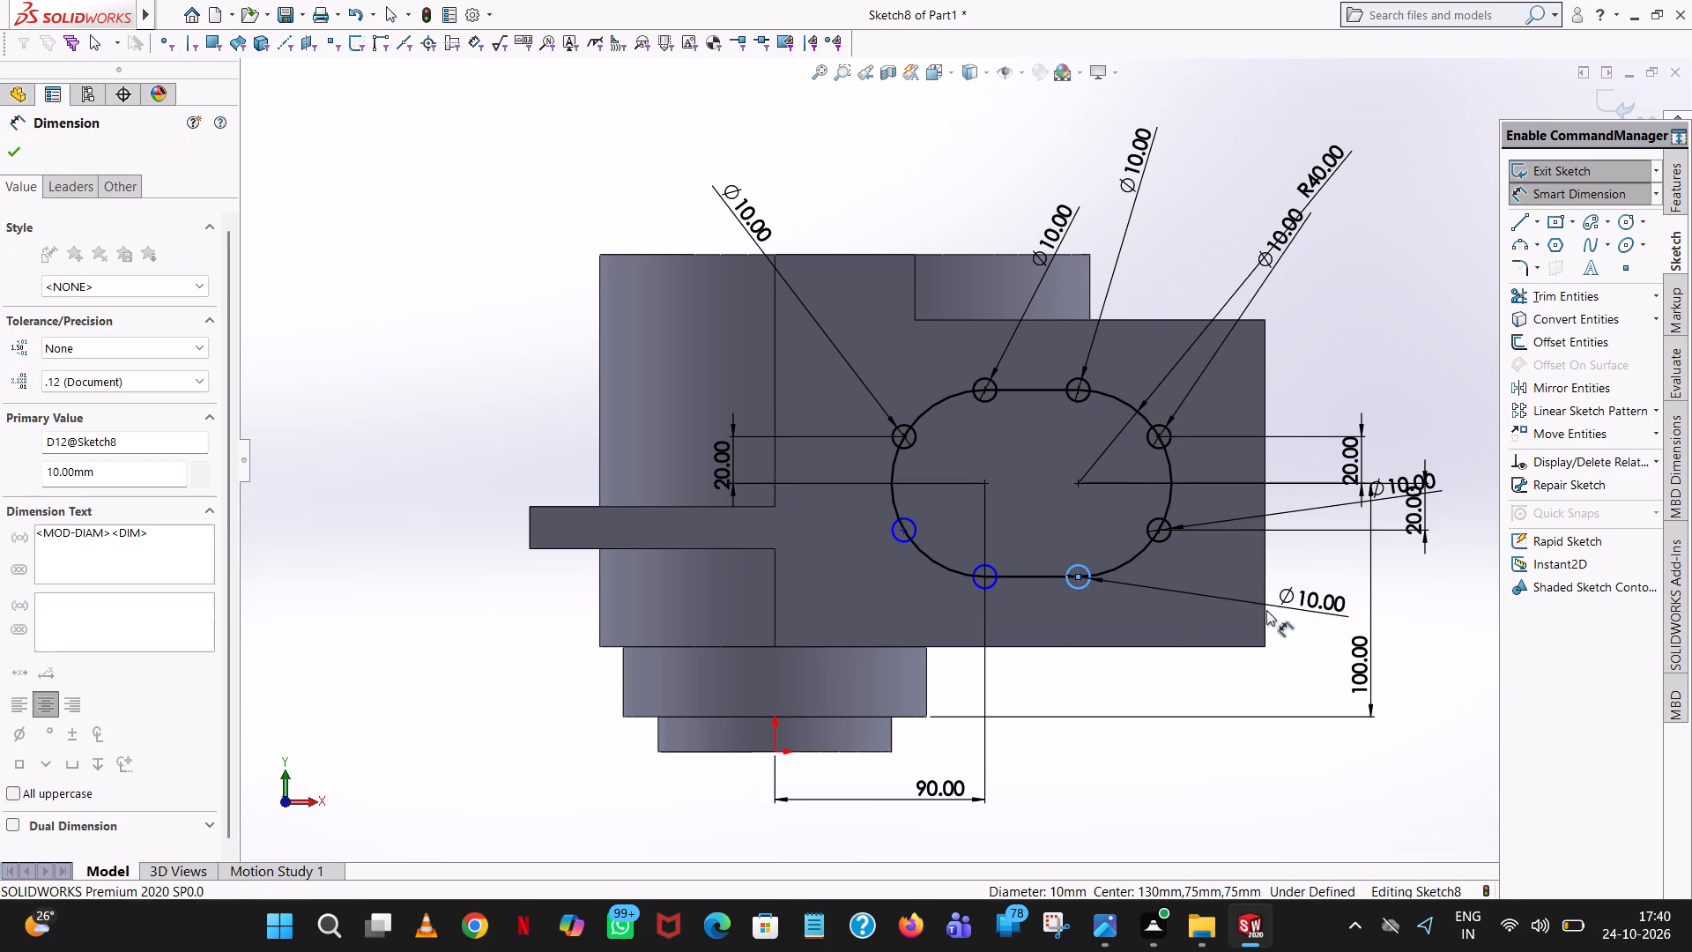
{"action": "left_click", "coordinate": [1224, 580]}
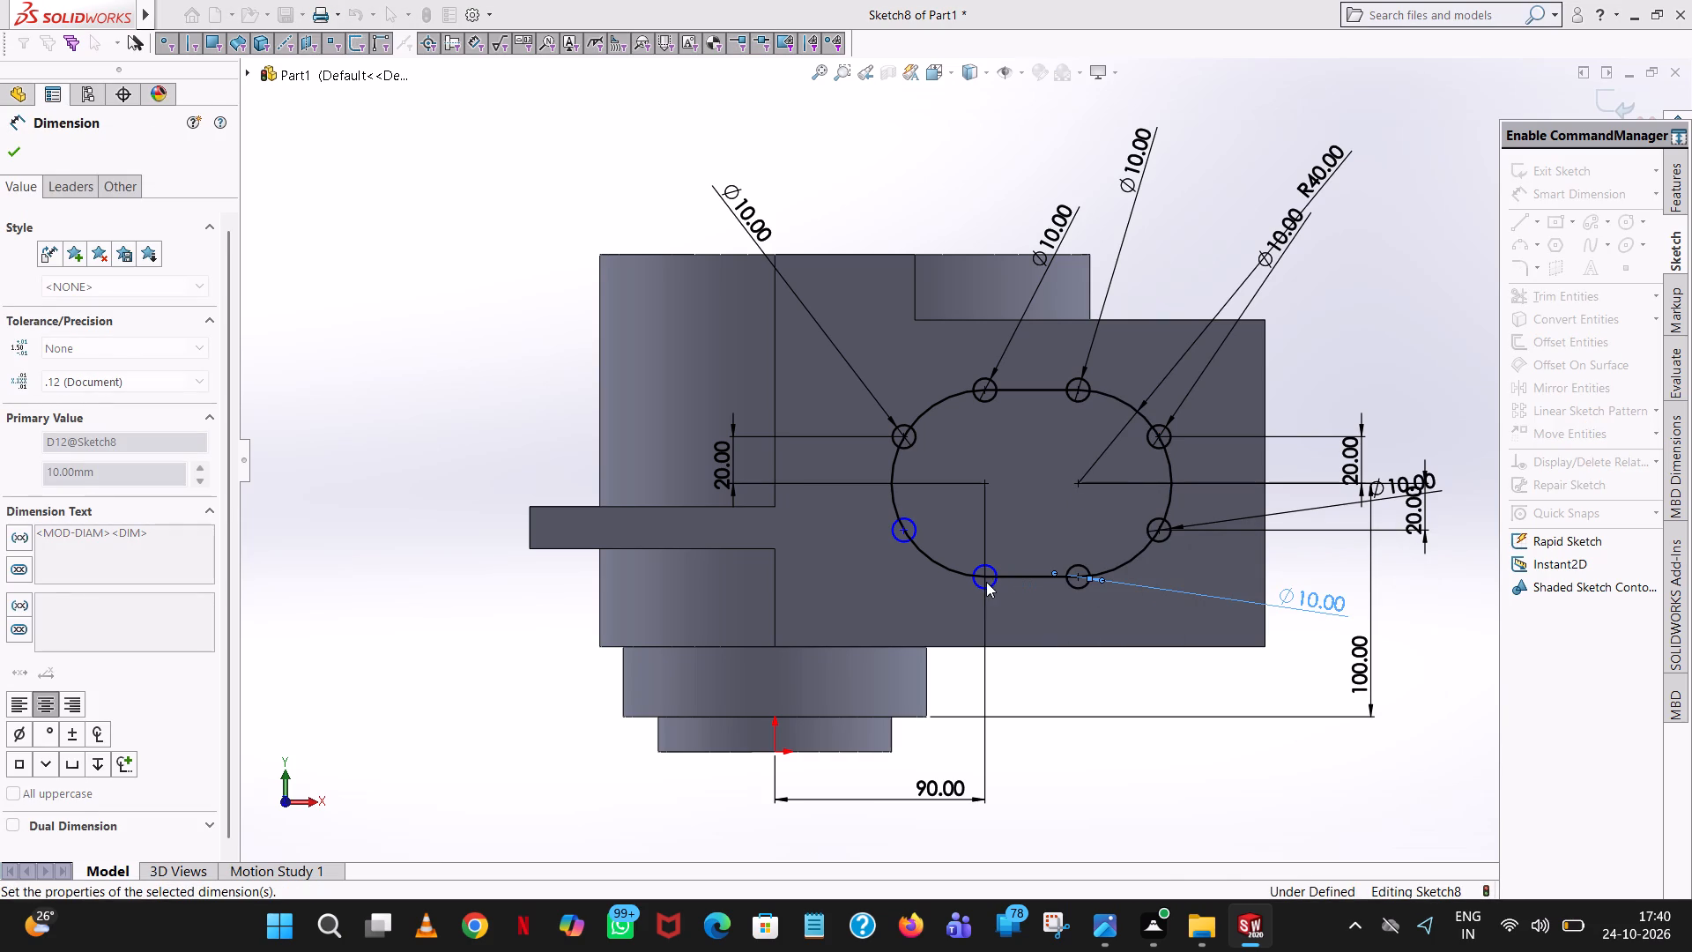
{"action": "left_click", "coordinate": [978, 583]}
{"action": "left_click", "coordinate": [1221, 717]}
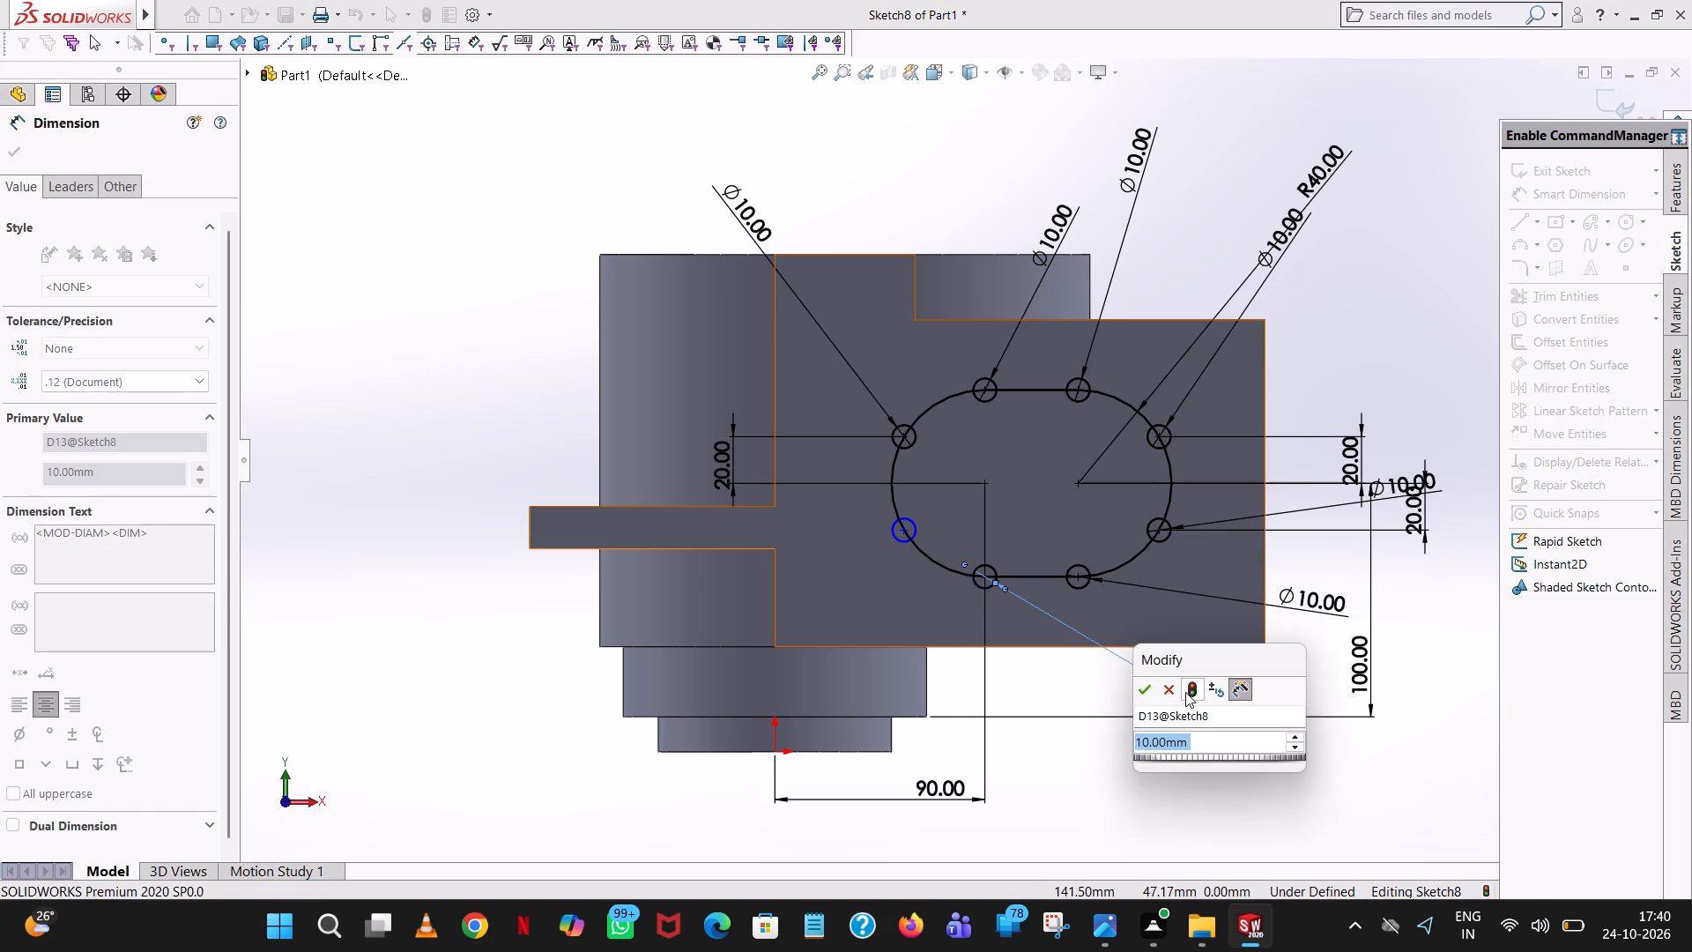
{"action": "left_click", "coordinate": [1142, 694]}
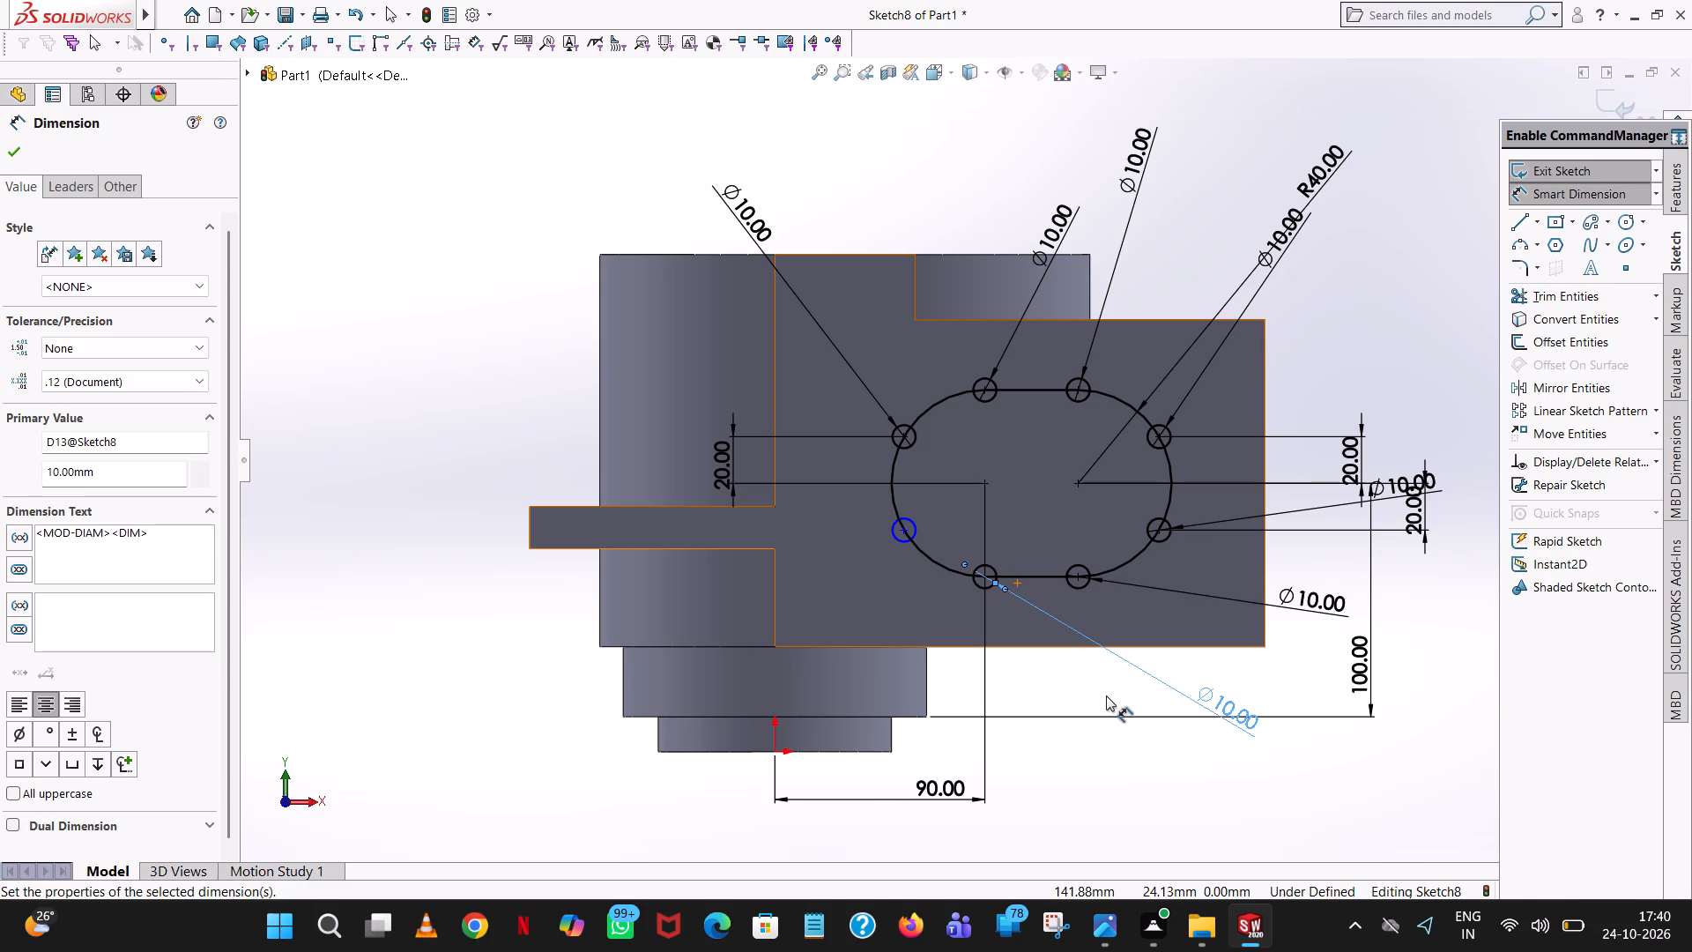
Dimension the lower hole circle on the slot's left arc by its diameter and its centre's vertical offset from the lower line's left endpoint.
{"action": "left_click", "coordinate": [902, 542]}
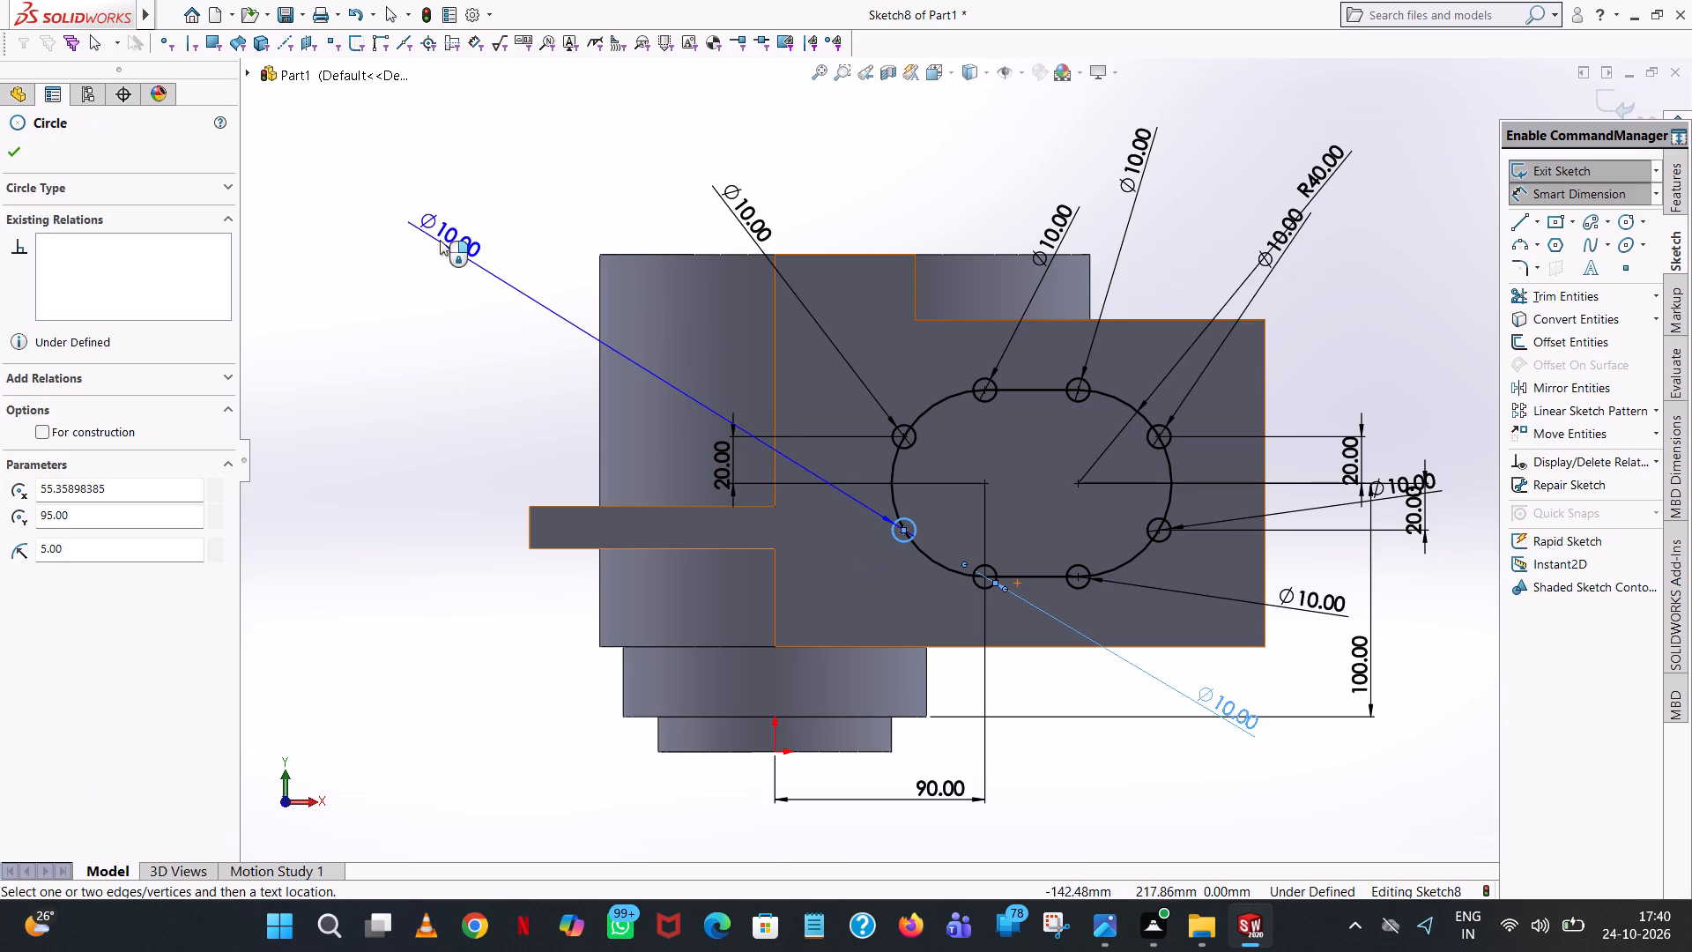
{"action": "left_click", "coordinate": [440, 240]}
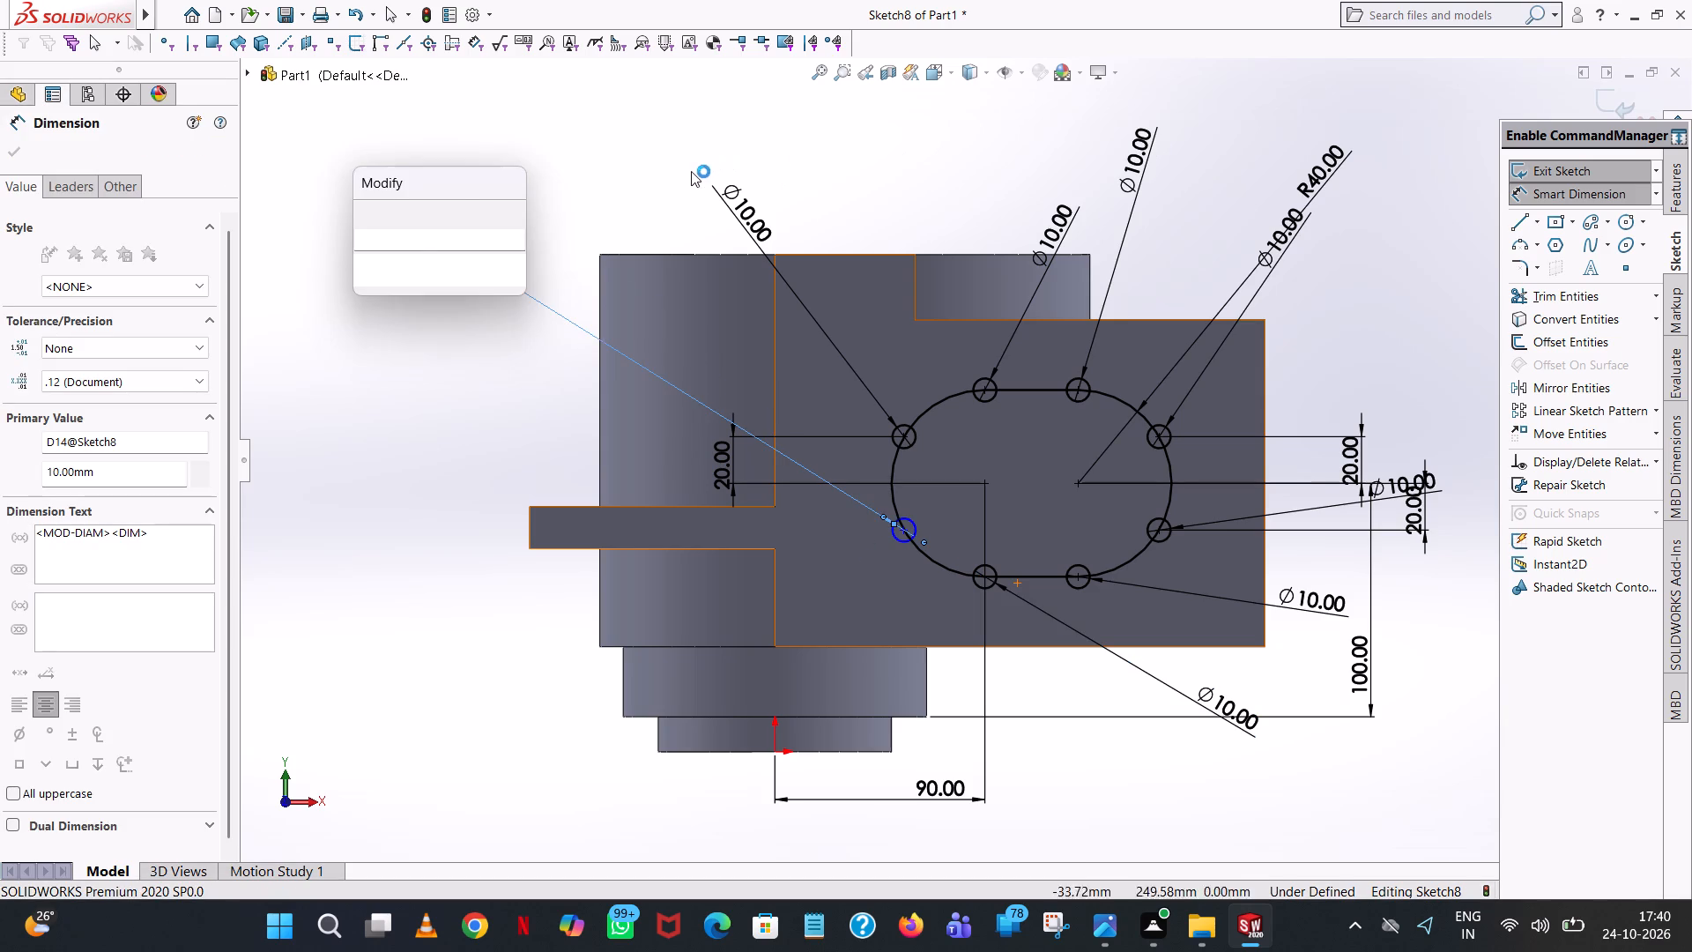
{"action": "left_click", "coordinate": [366, 217]}
{"action": "left_click", "coordinate": [874, 175]}
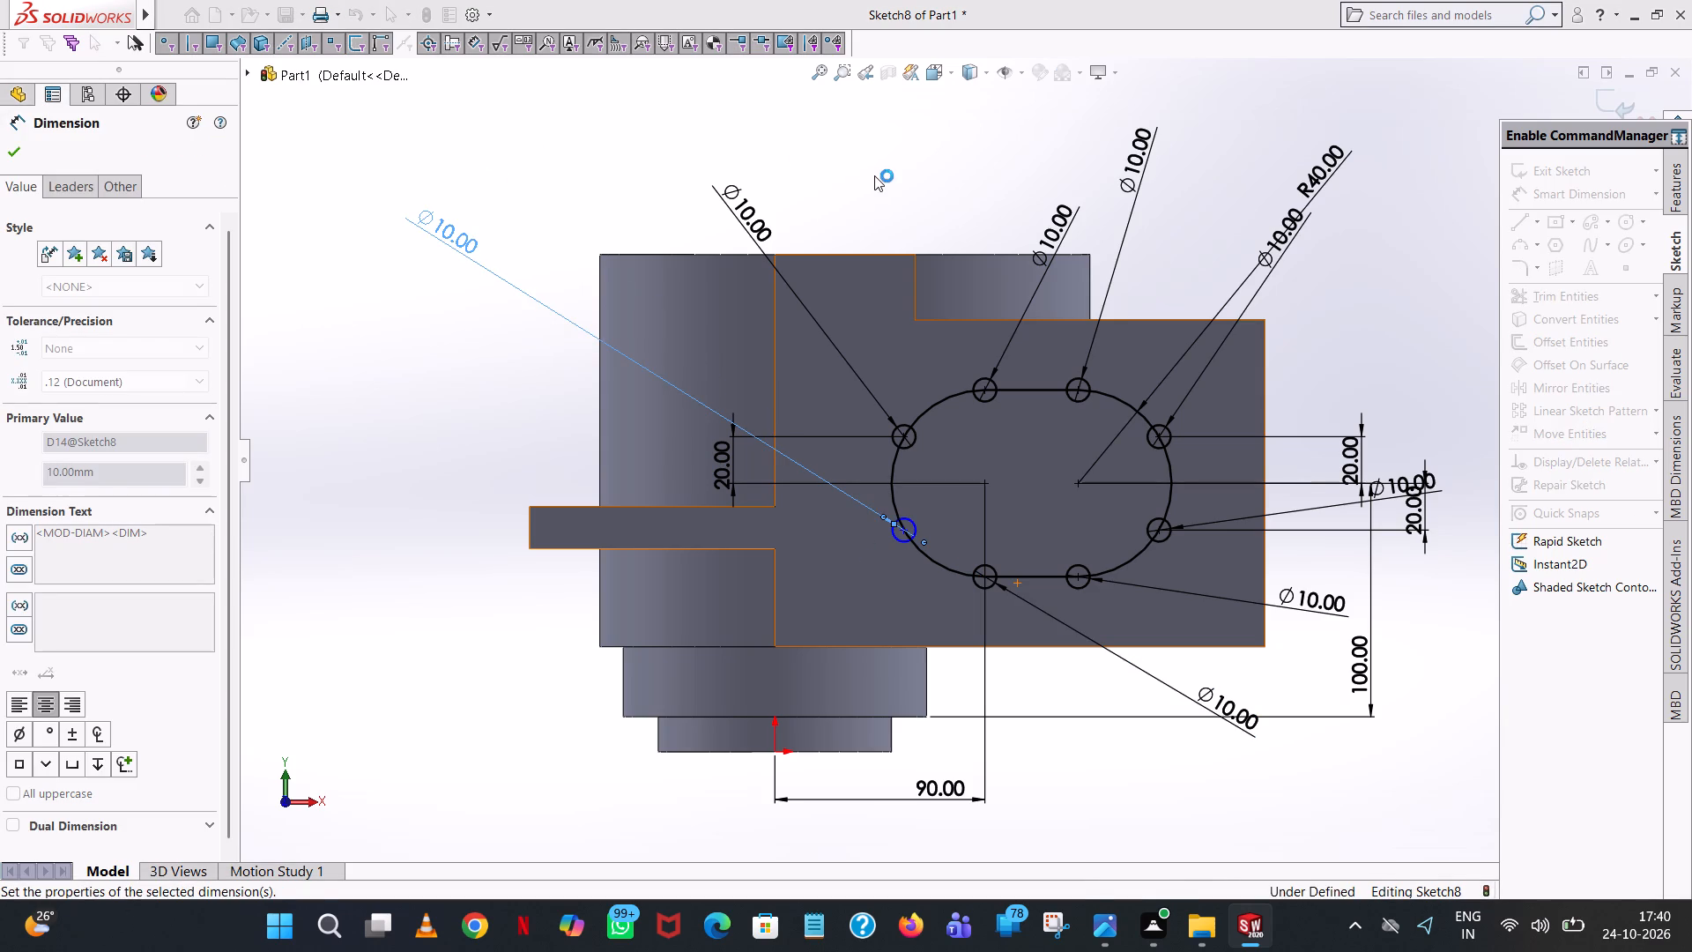
{"action": "scroll", "coordinate": [960, 450], "scroll_direction": "down", "scroll_amount": 4}
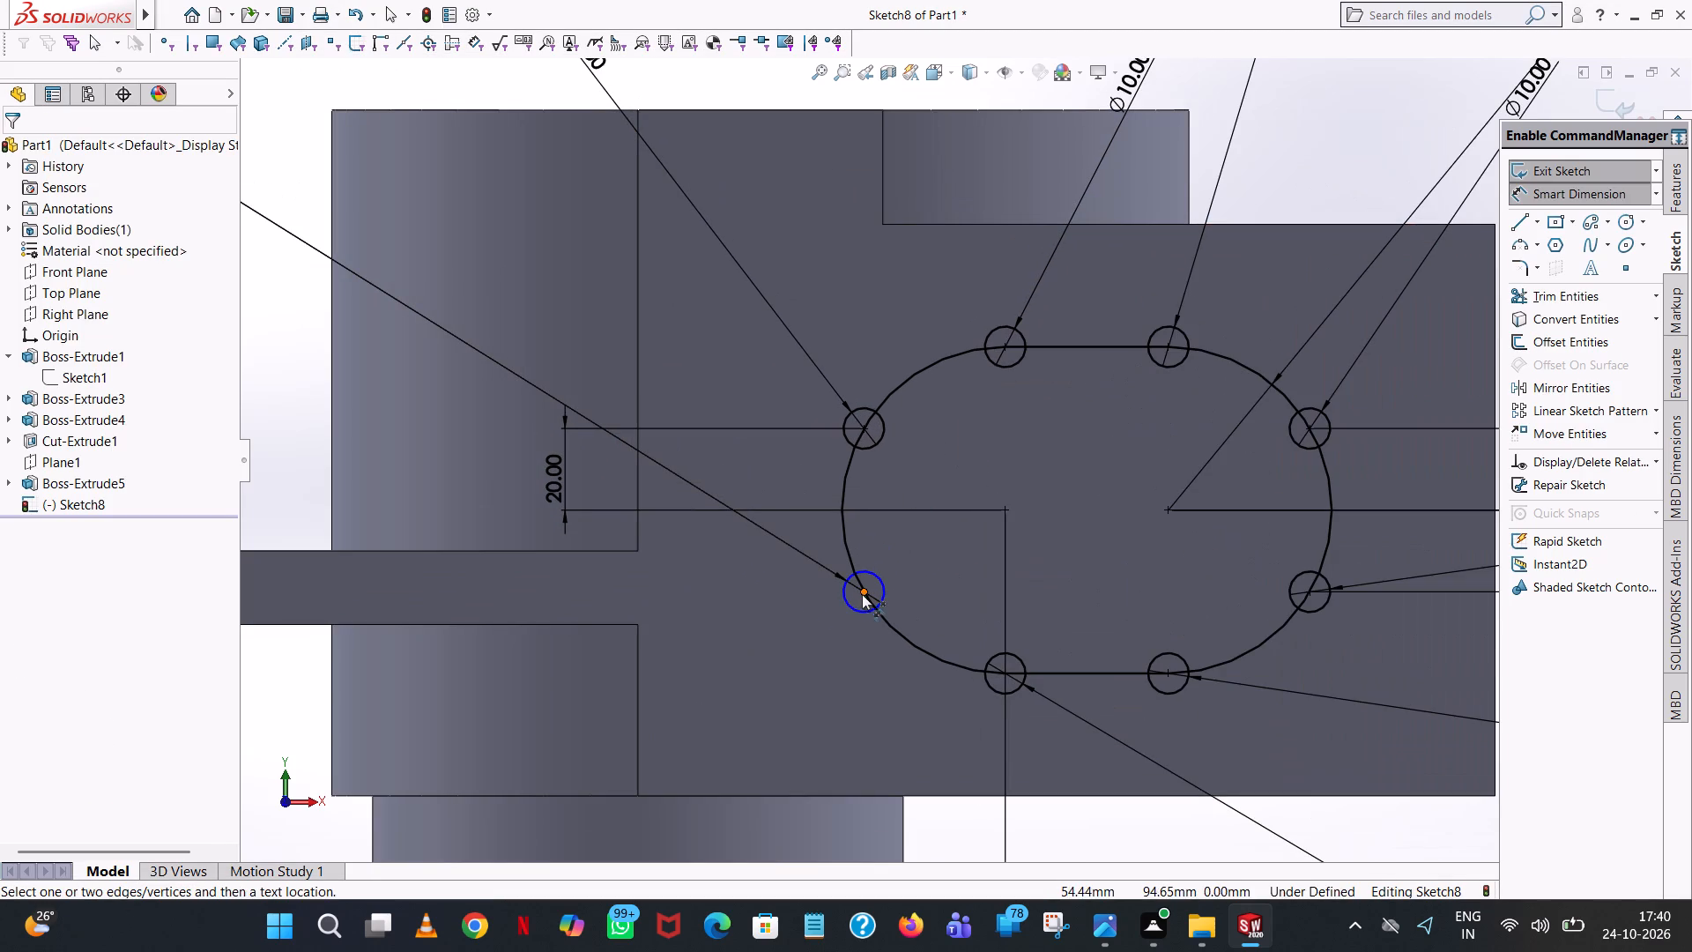
{"action": "left_click", "coordinate": [865, 596]}
{"action": "left_click", "coordinate": [1006, 671]}
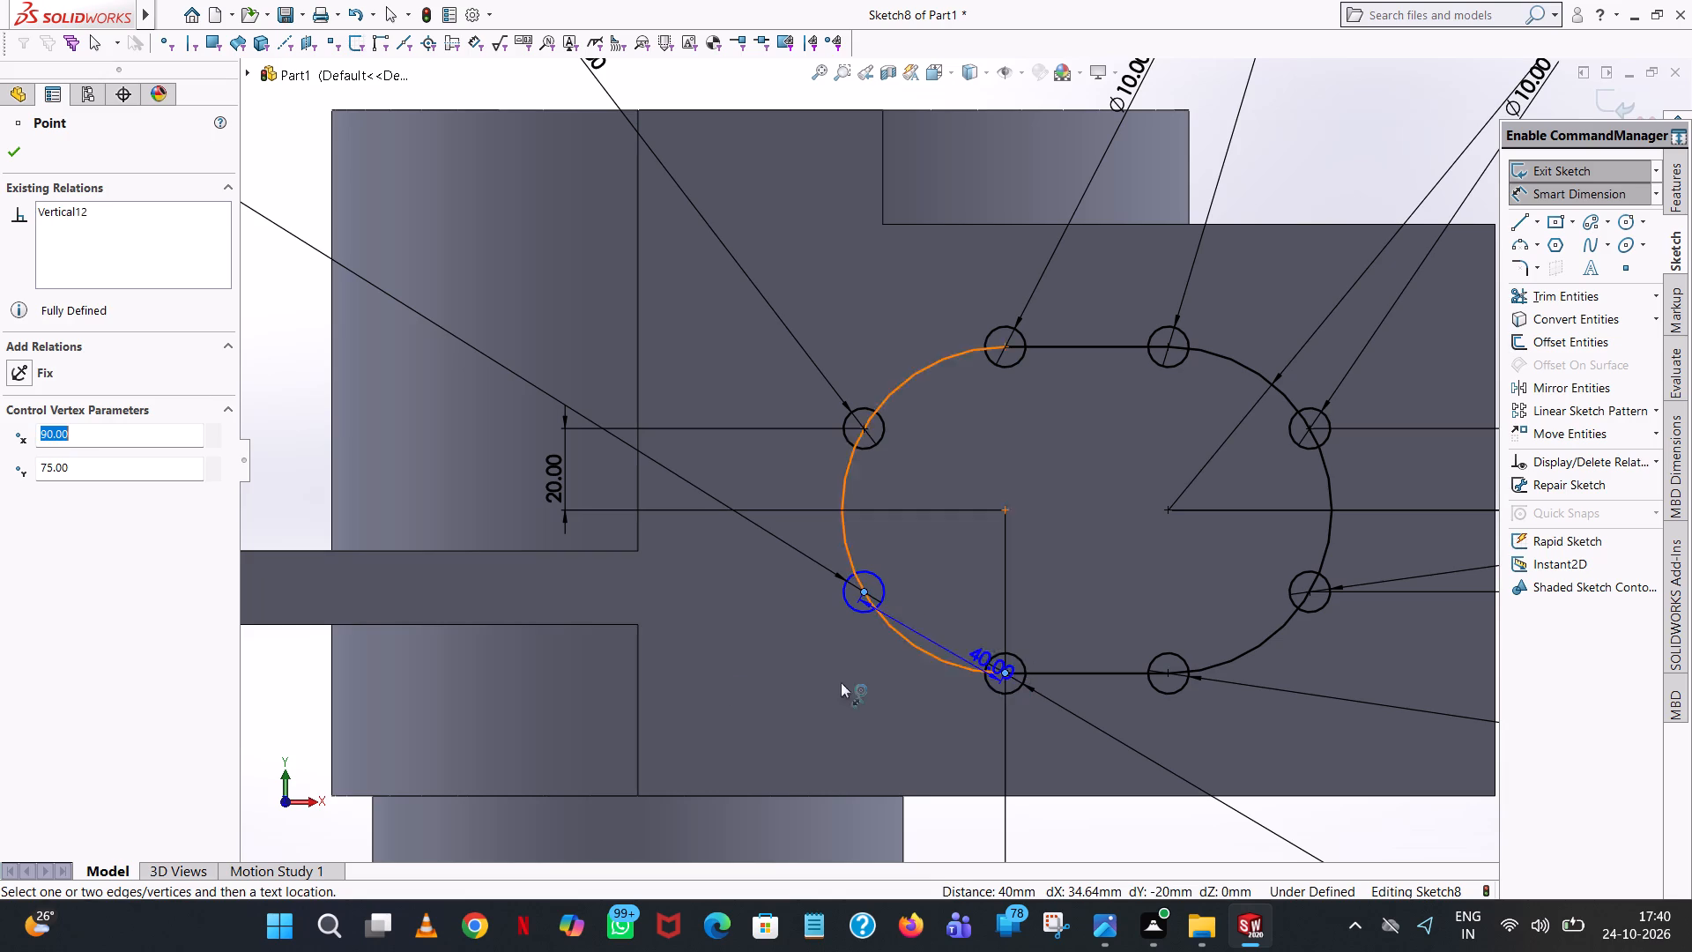
{"action": "scroll", "coordinate": [336, 595], "scroll_direction": "up", "scroll_amount": 6}
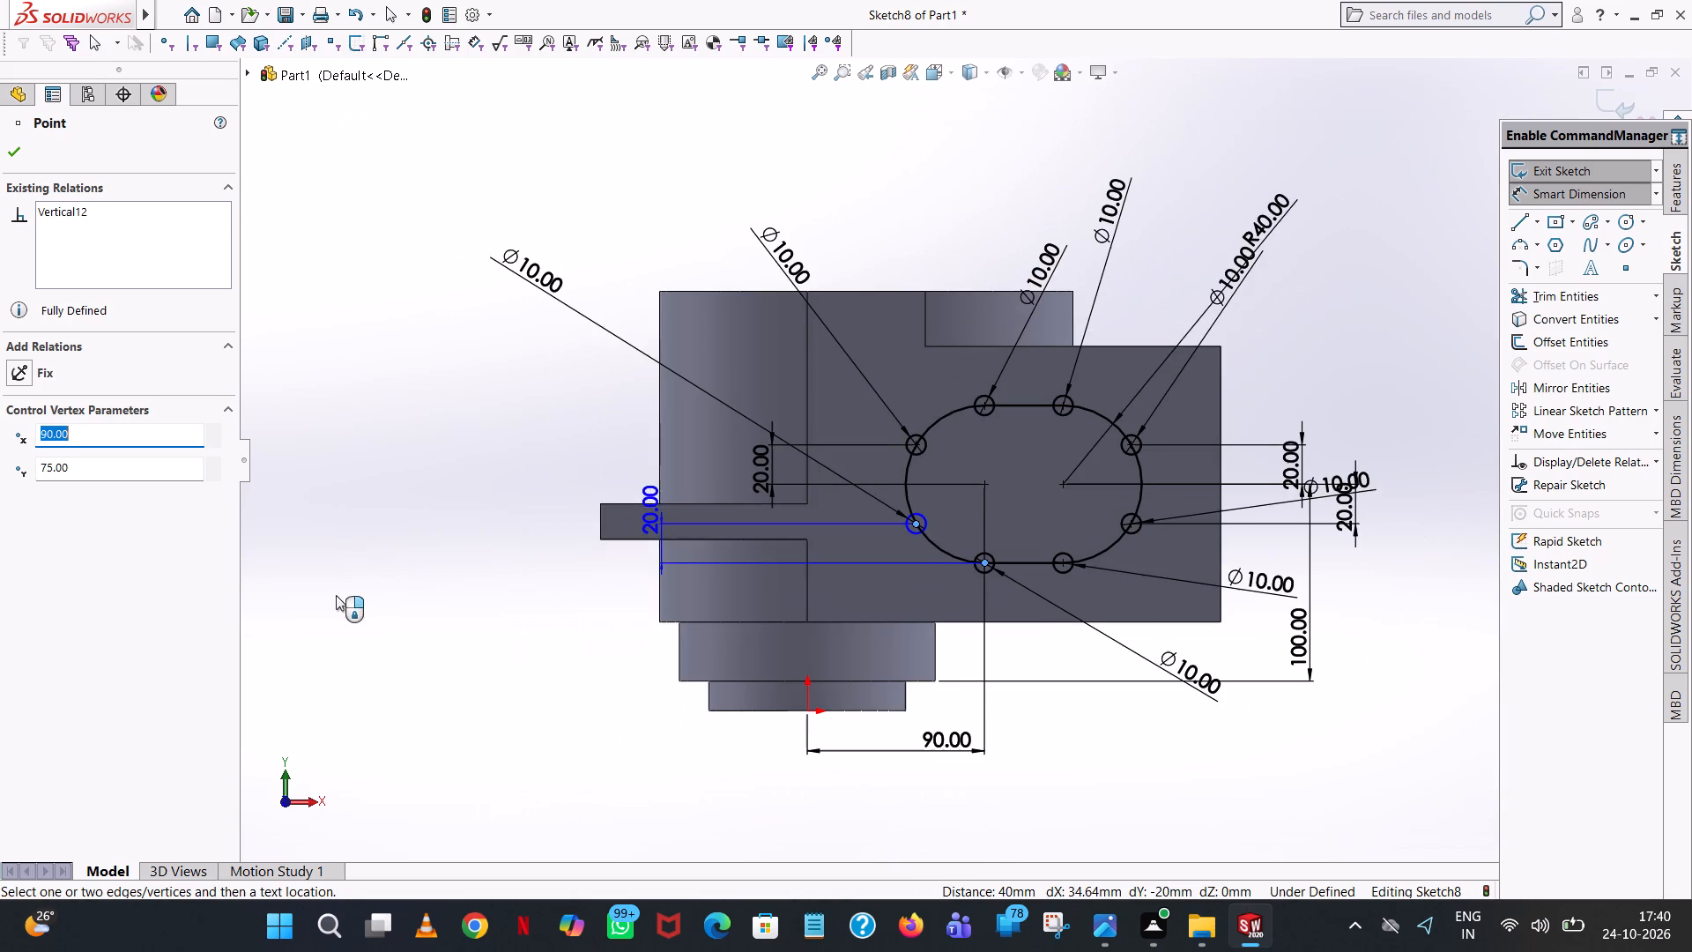
{"action": "left_click", "coordinate": [531, 542]}
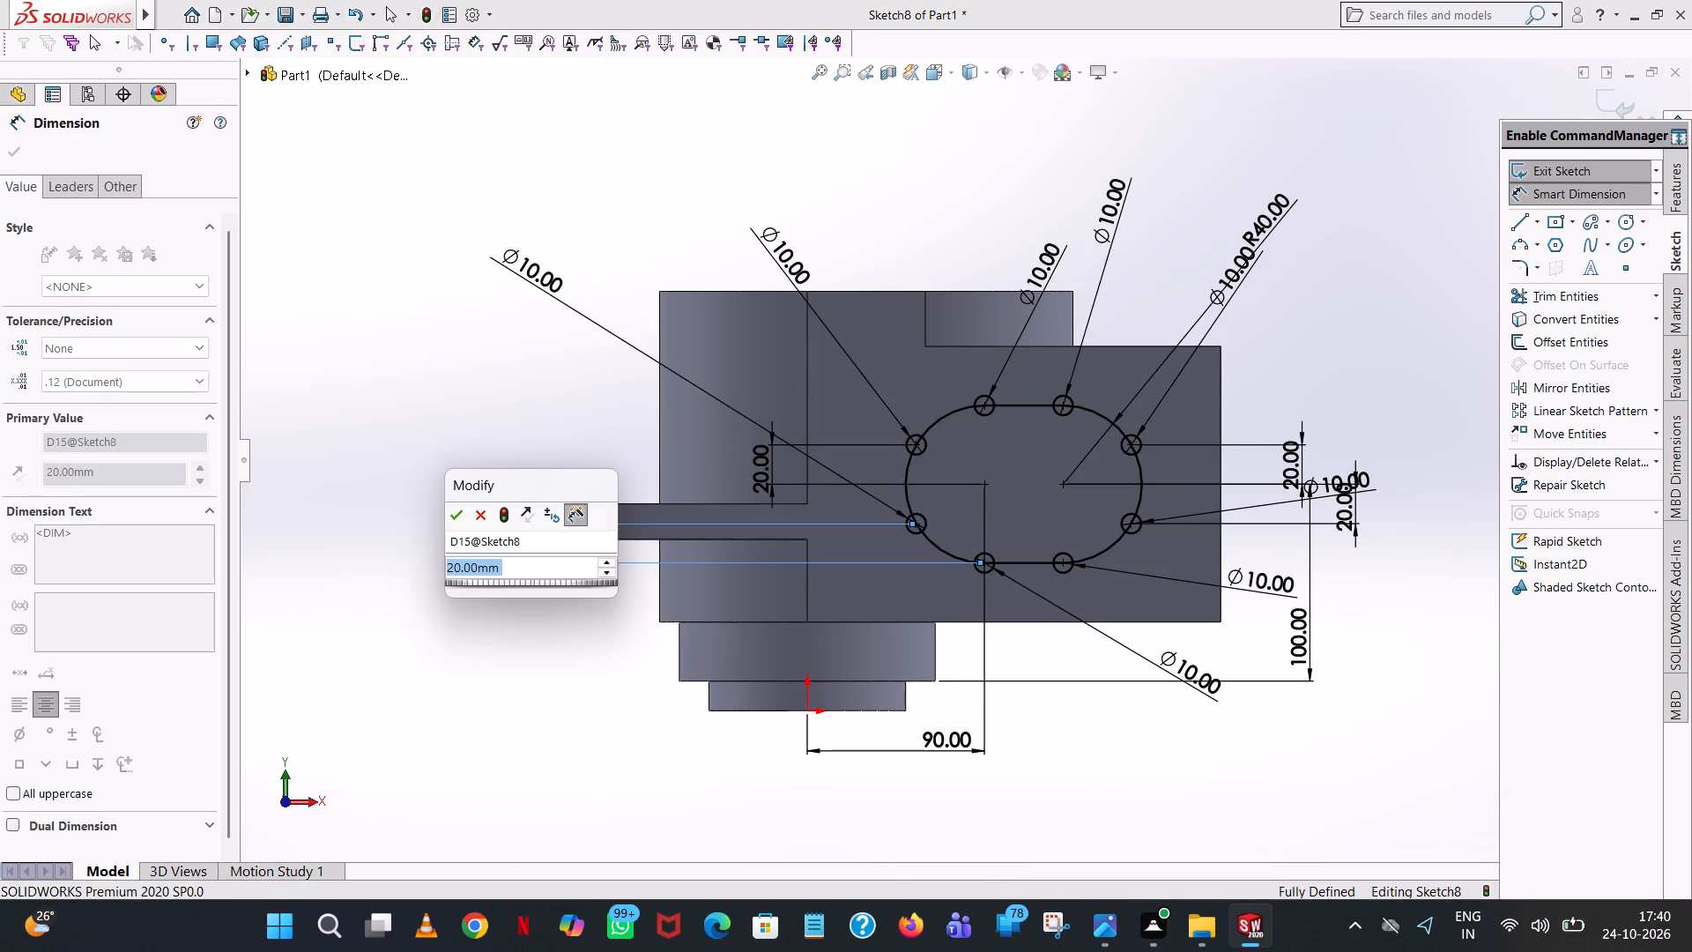
{"action": "left_click", "coordinate": [453, 515]}
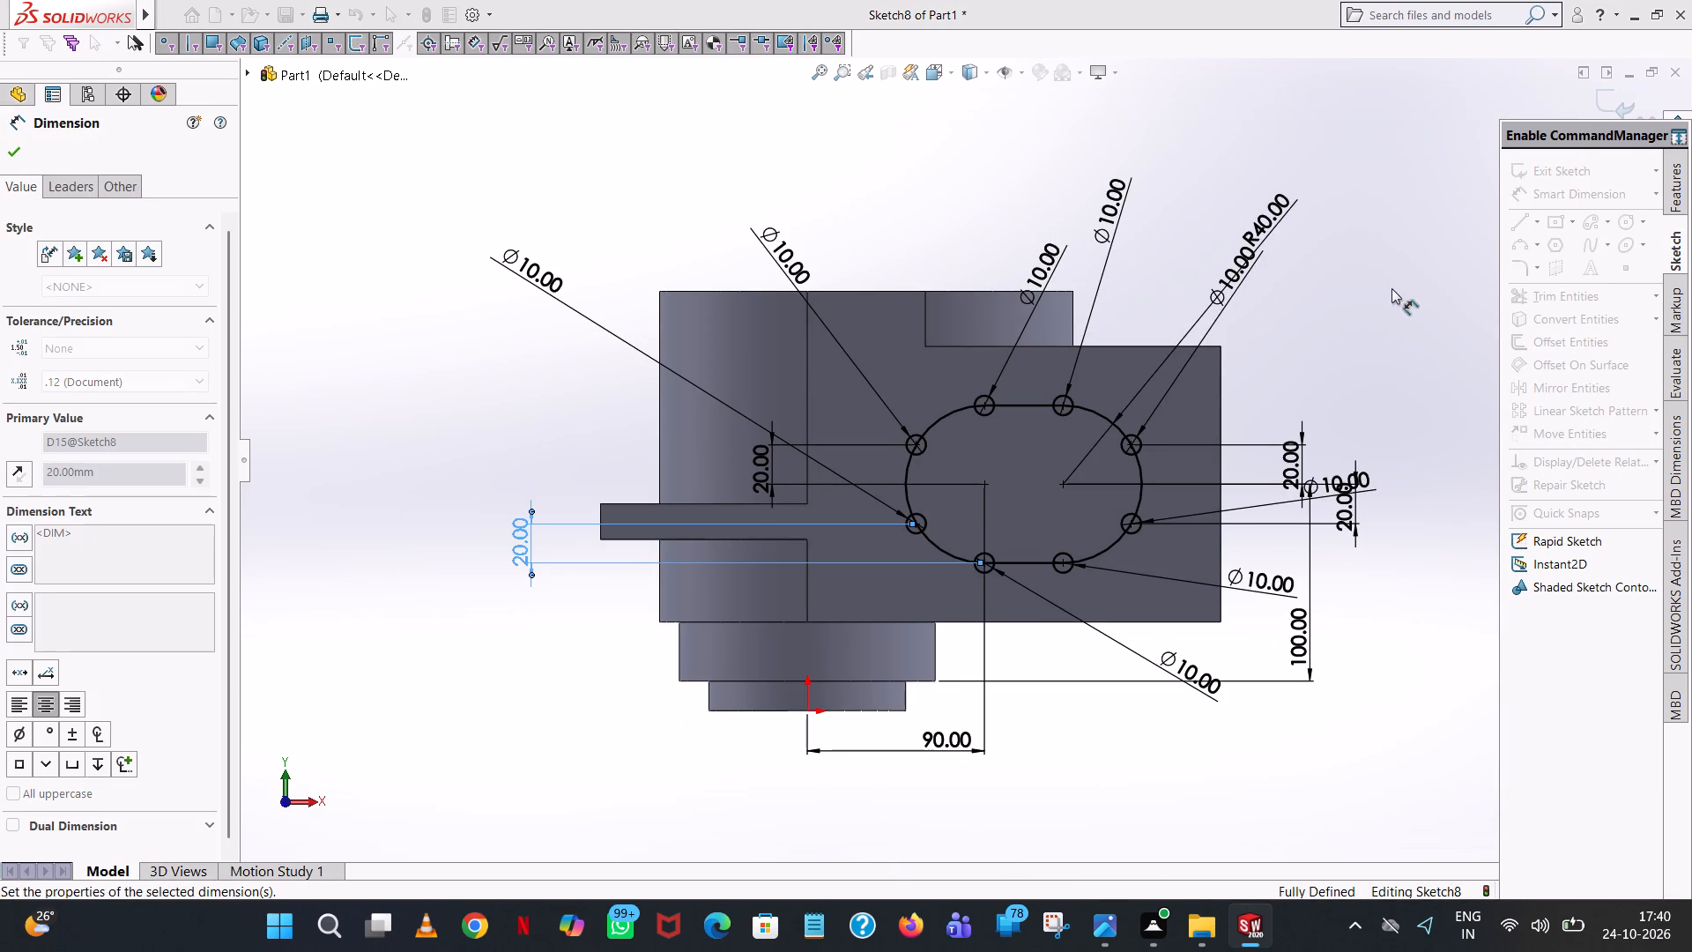
{"action": "left_click", "coordinate": [1342, 314]}
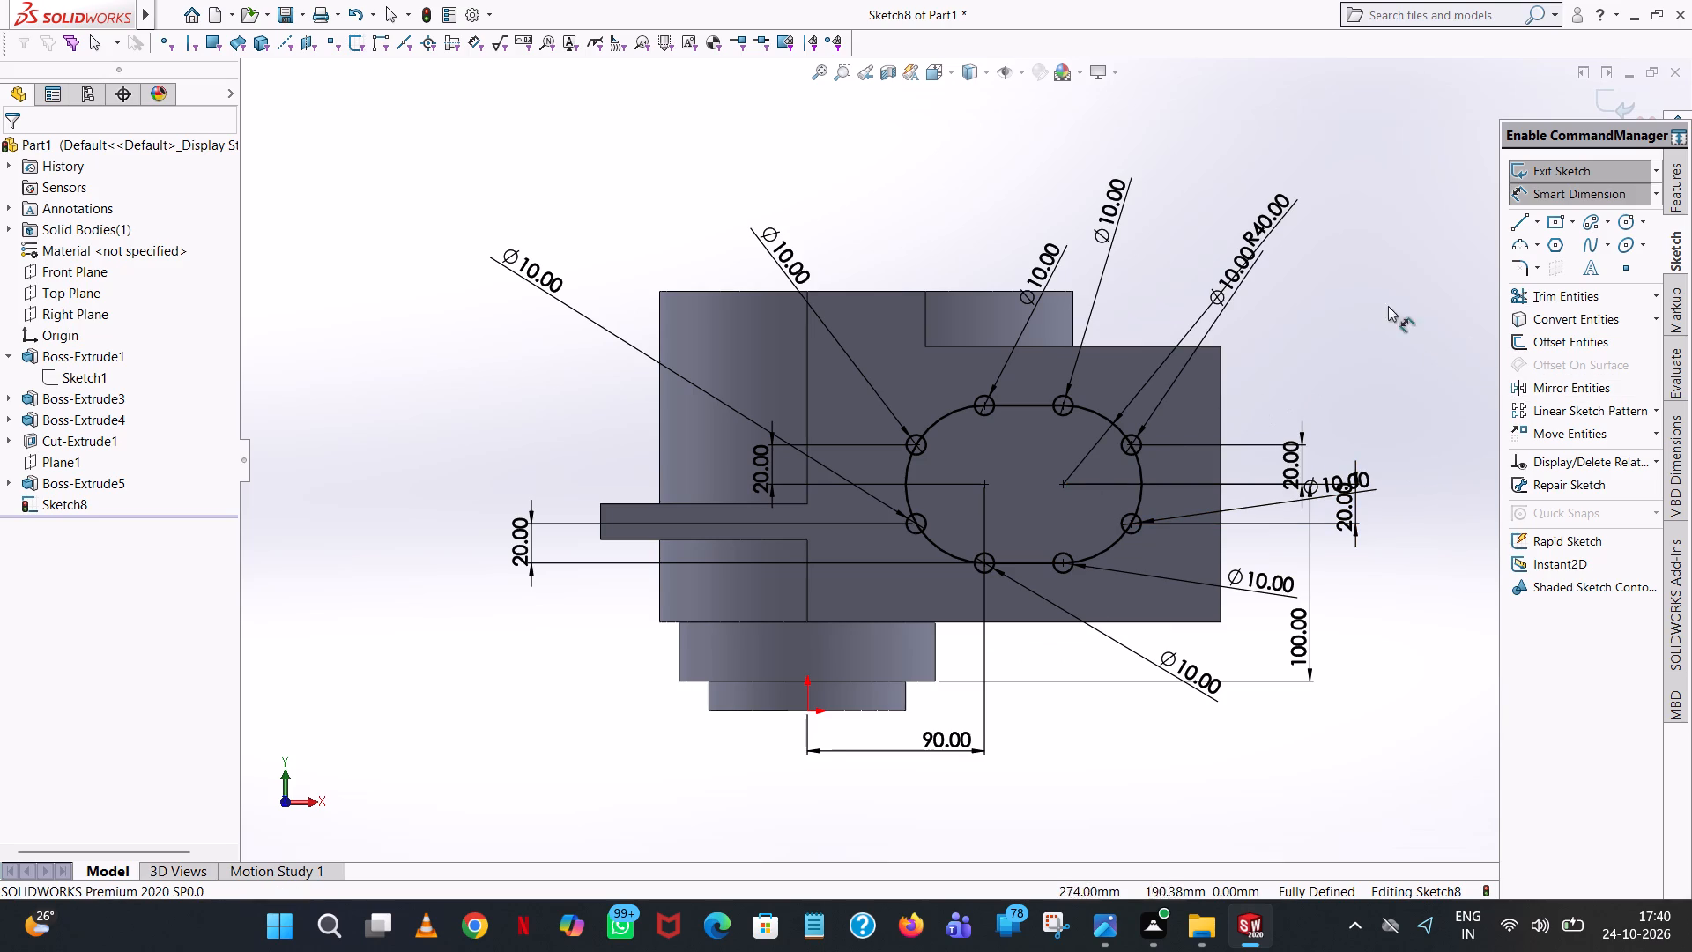
{"action": "left_click", "coordinate": [1529, 192]}
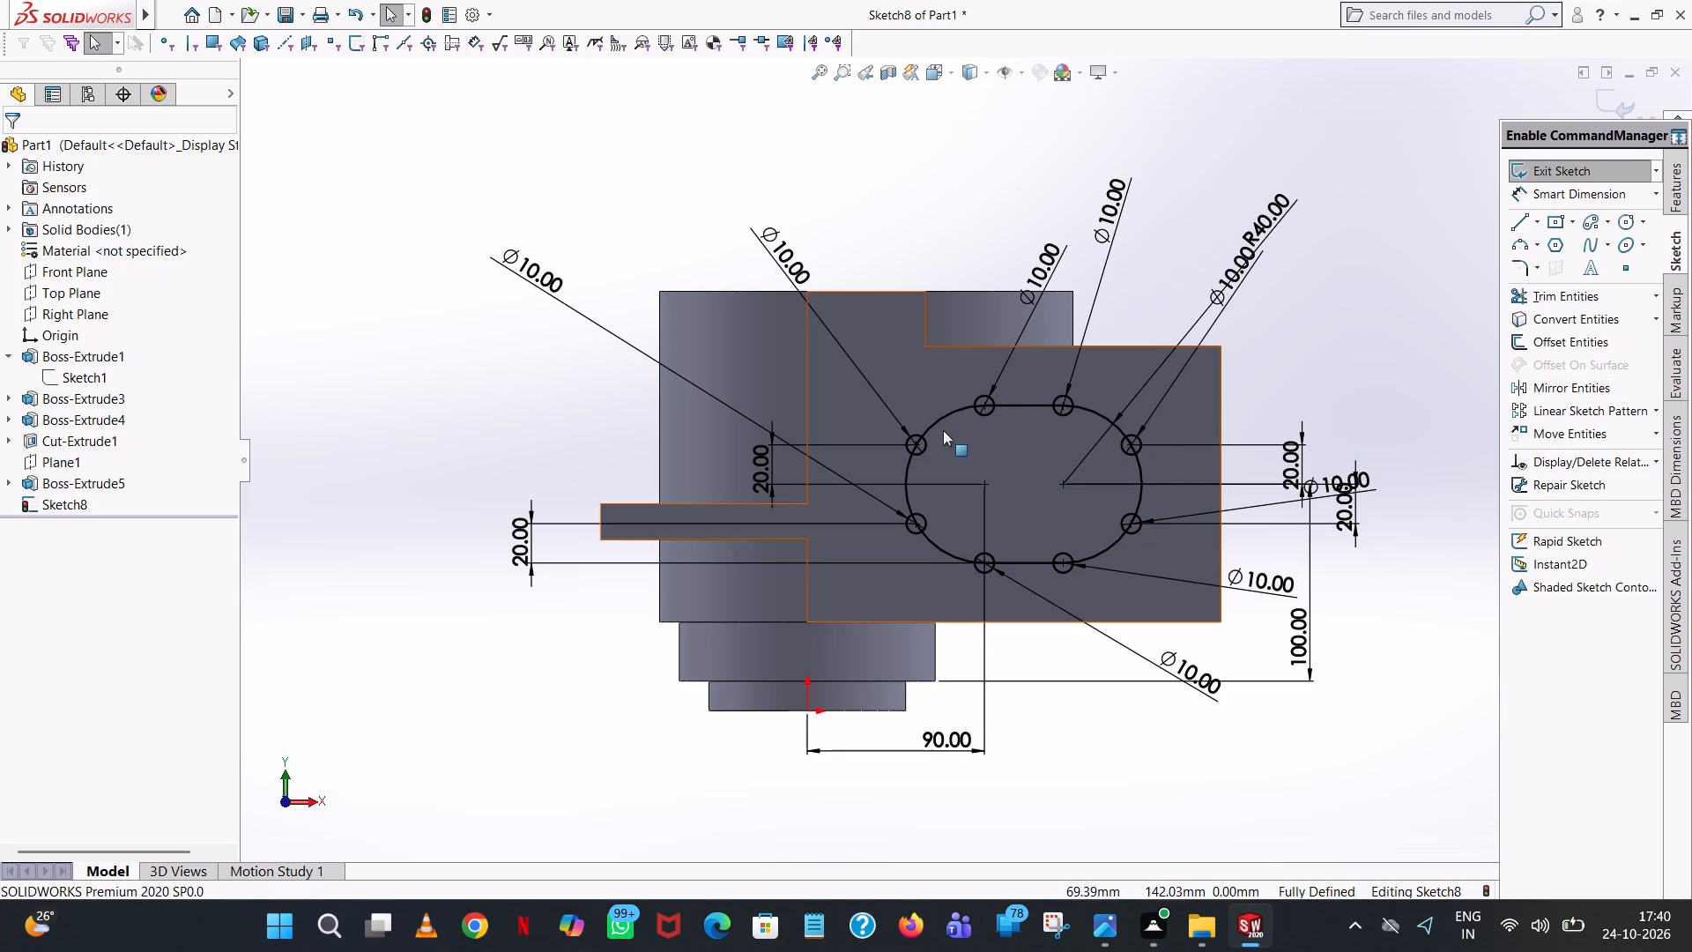
Convert the slot outline's two arcs and two straight lines to construction geometry.
{"action": "right_click", "coordinate": [939, 425]}
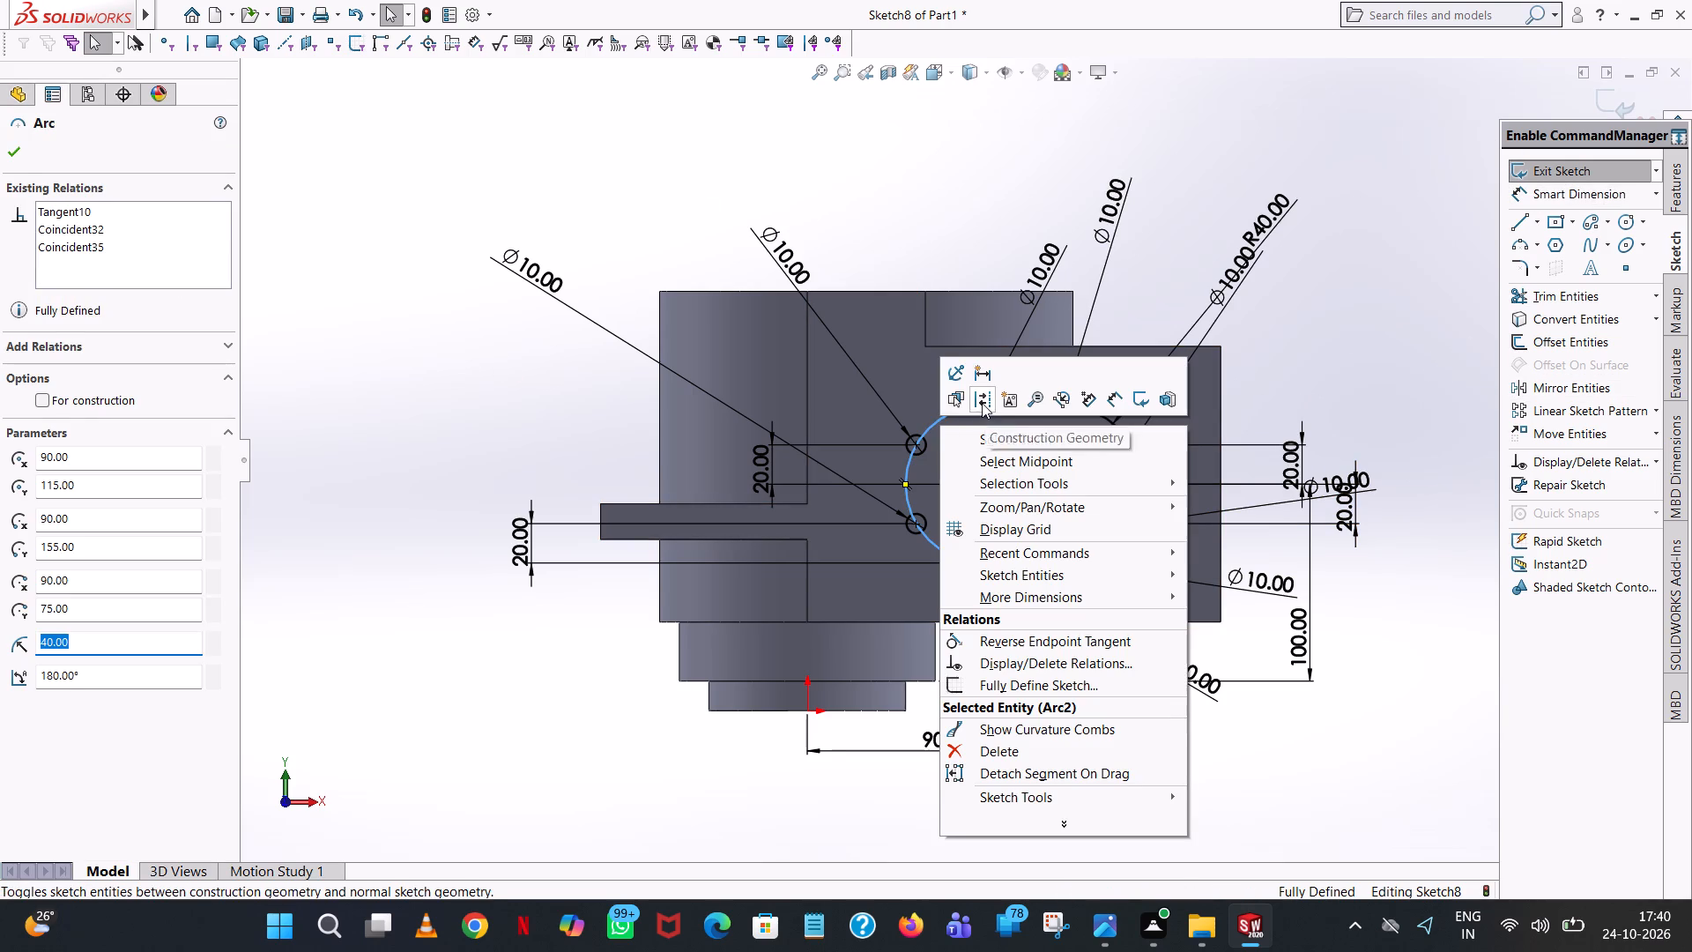
{"action": "left_click", "coordinate": [982, 403]}
{"action": "scroll", "coordinate": [1050, 456], "scroll_direction": "down", "scroll_amount": 6}
{"action": "right_click", "coordinate": [966, 323]}
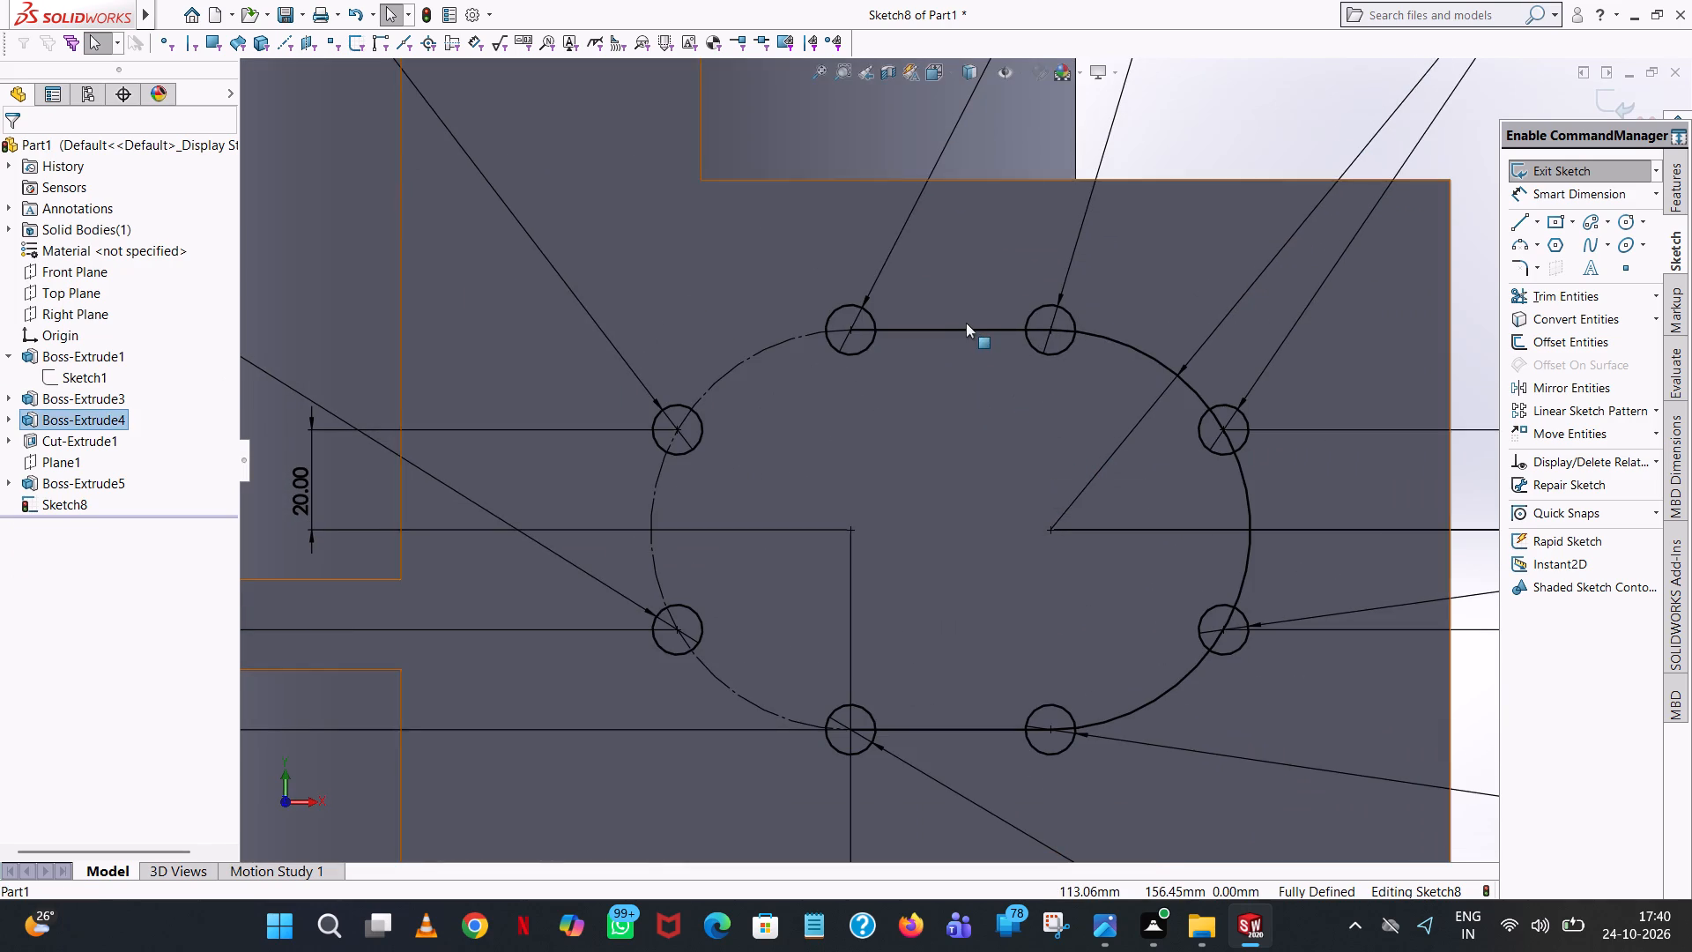
{"action": "left_click", "coordinate": [1277, 92]}
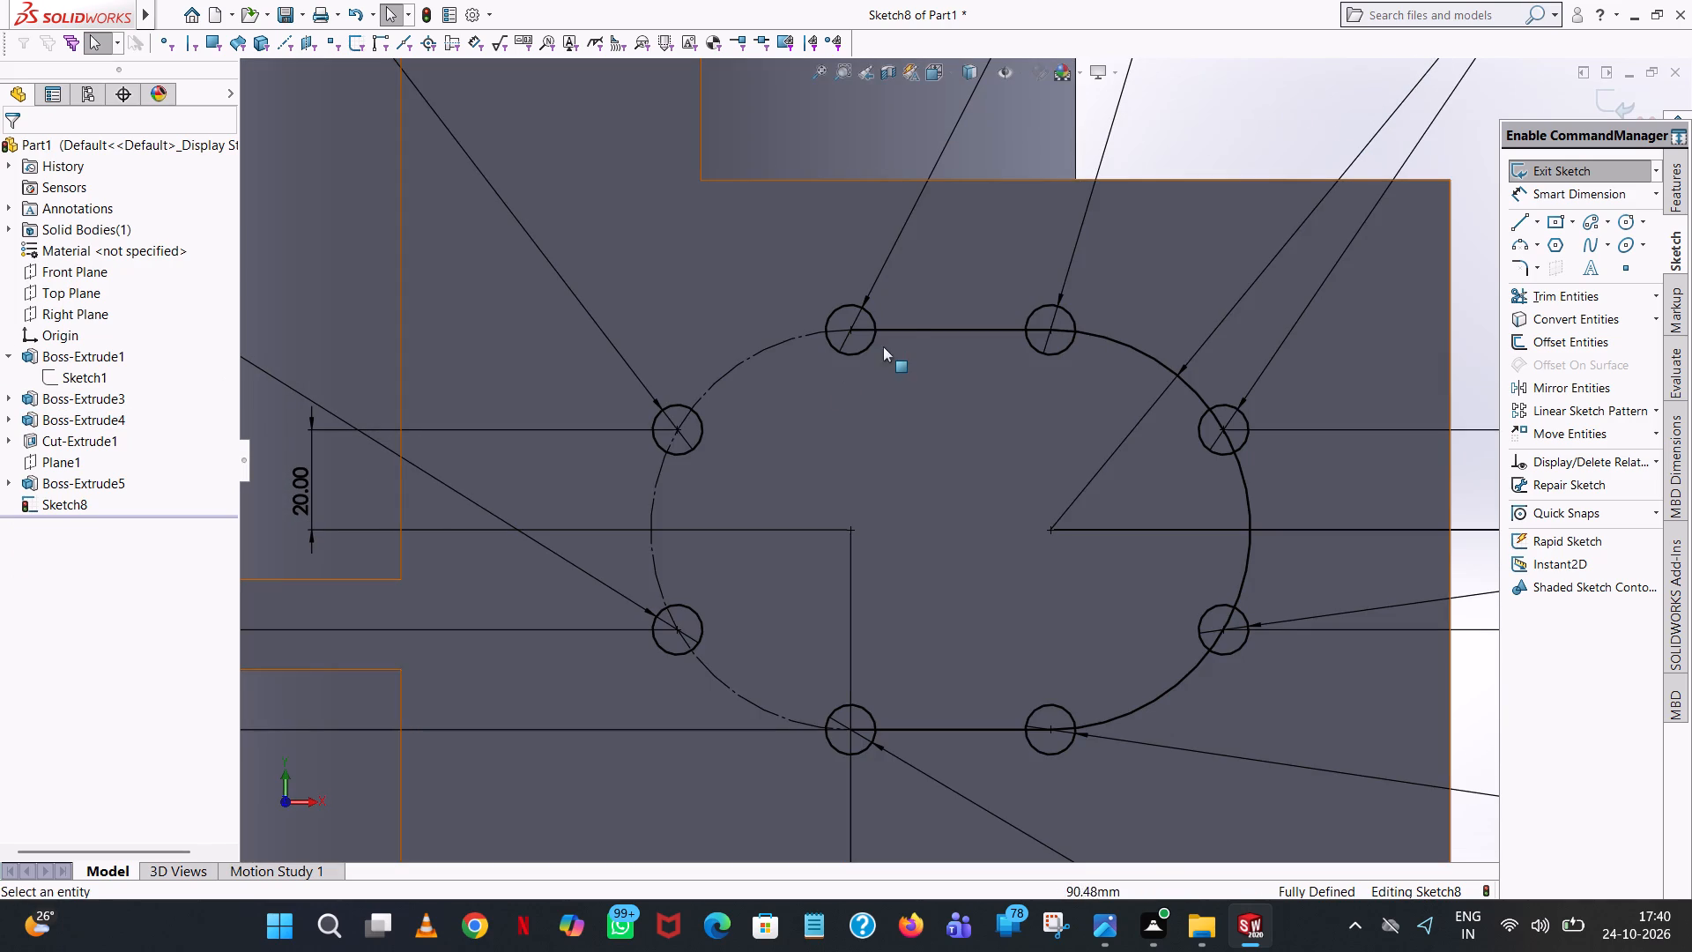
{"action": "right_click", "coordinate": [913, 333]}
{"action": "left_click", "coordinate": [956, 310]}
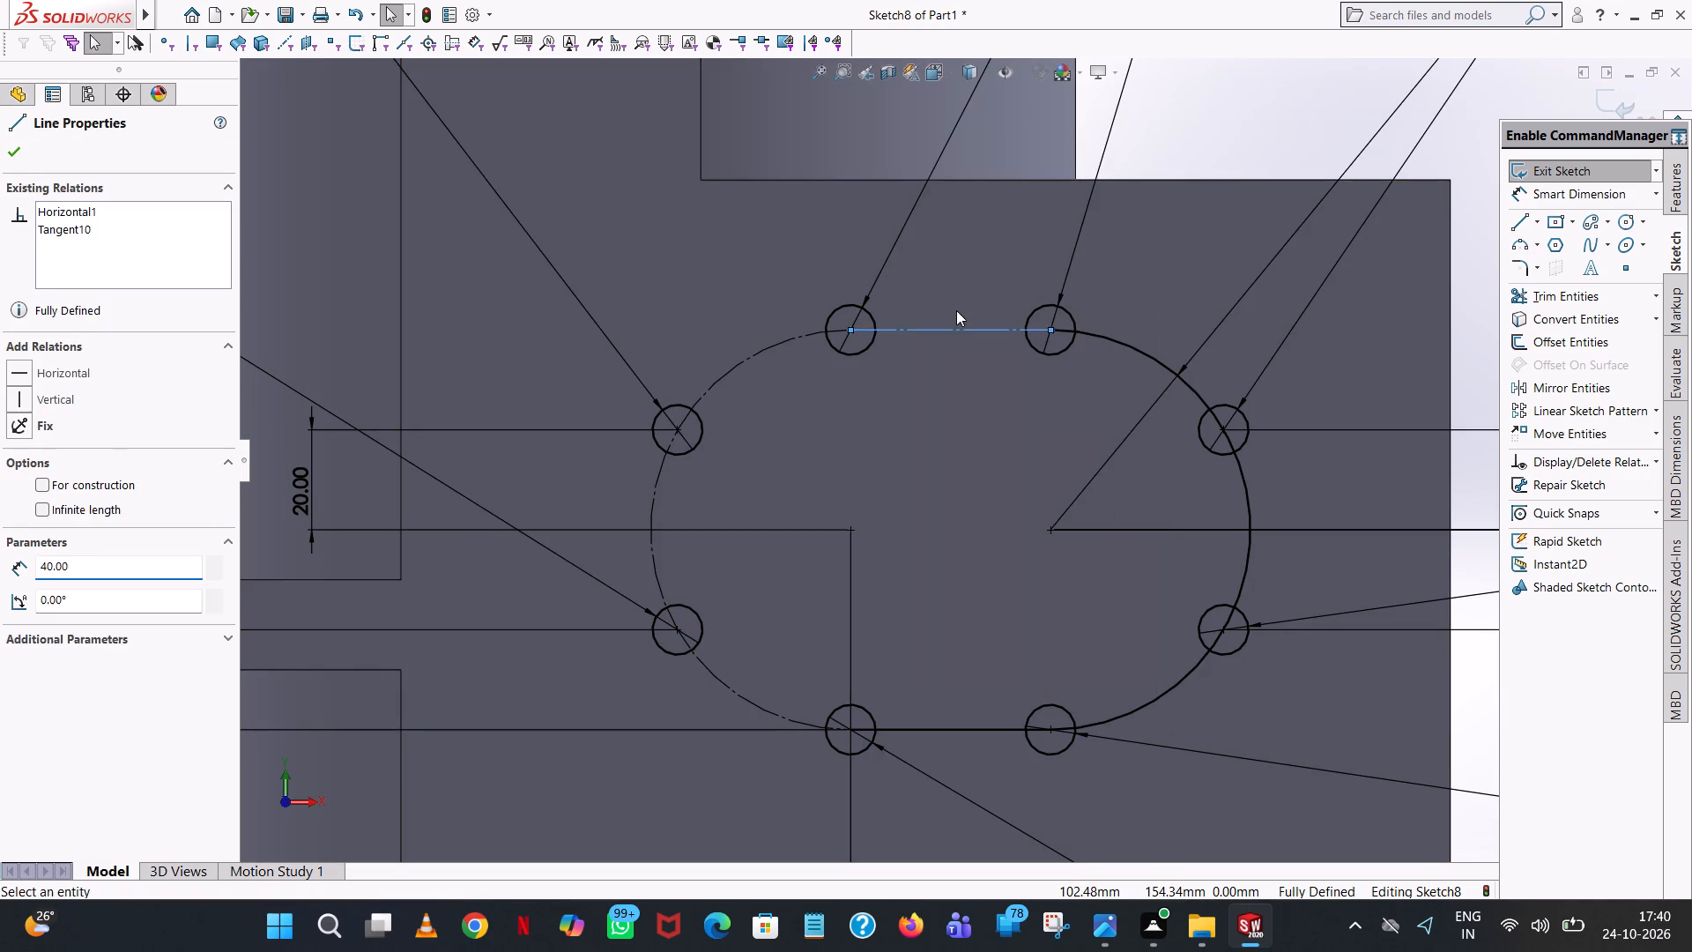
{"action": "right_click", "coordinate": [1132, 347]}
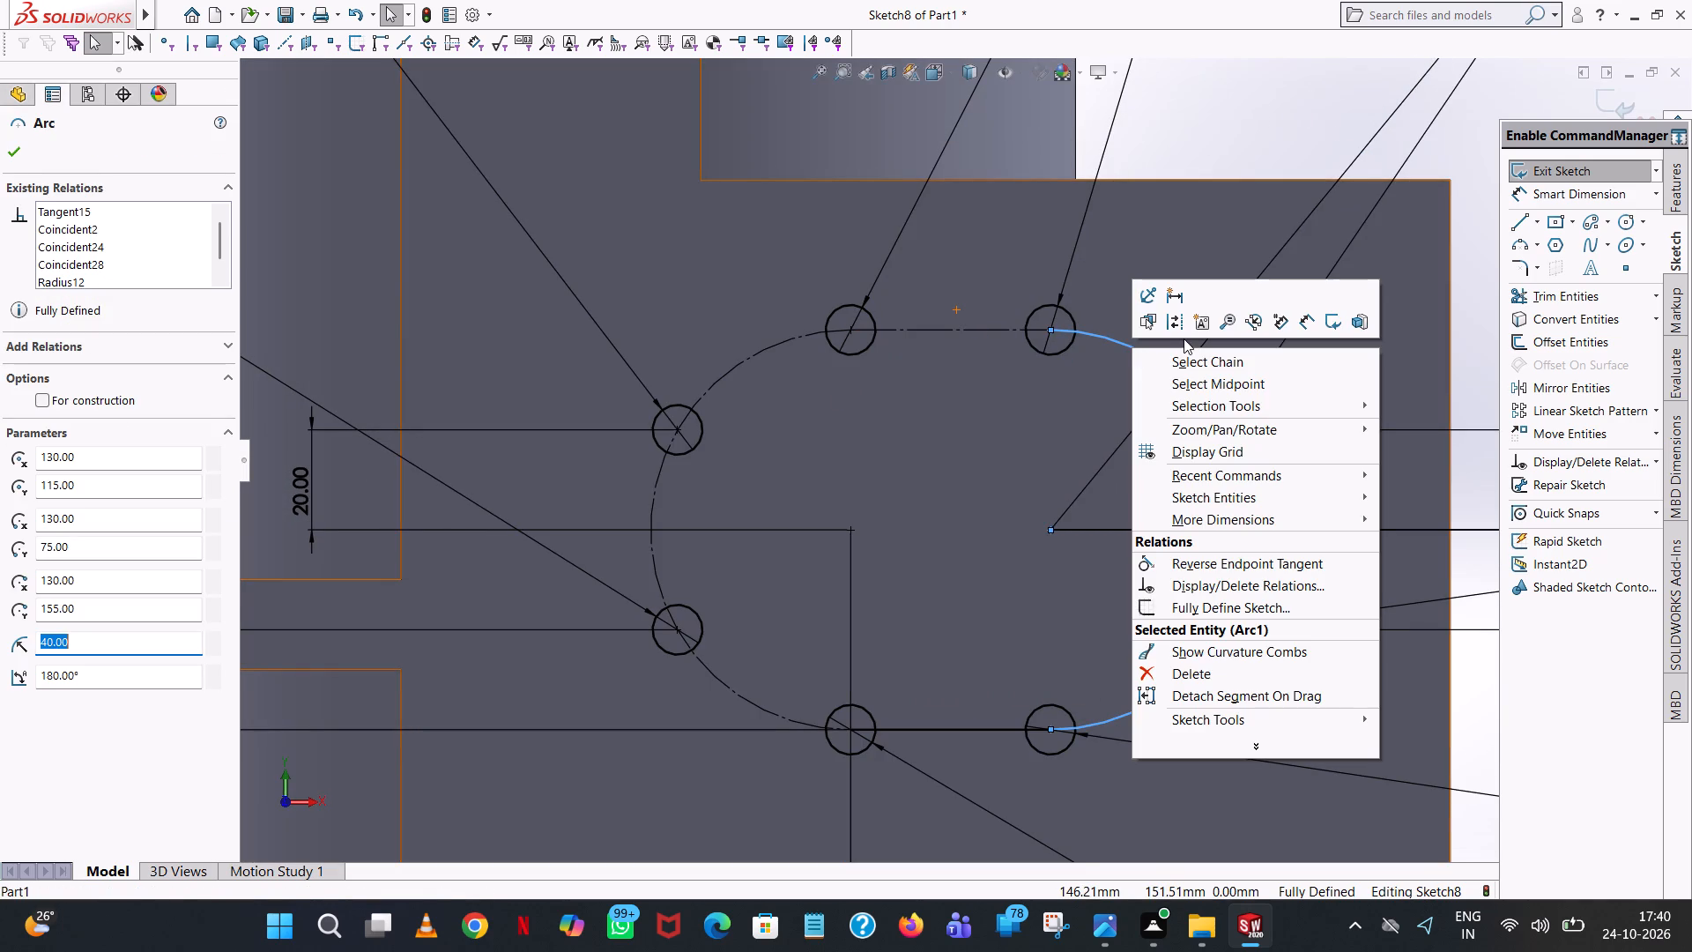
{"action": "left_click", "coordinate": [1174, 325]}
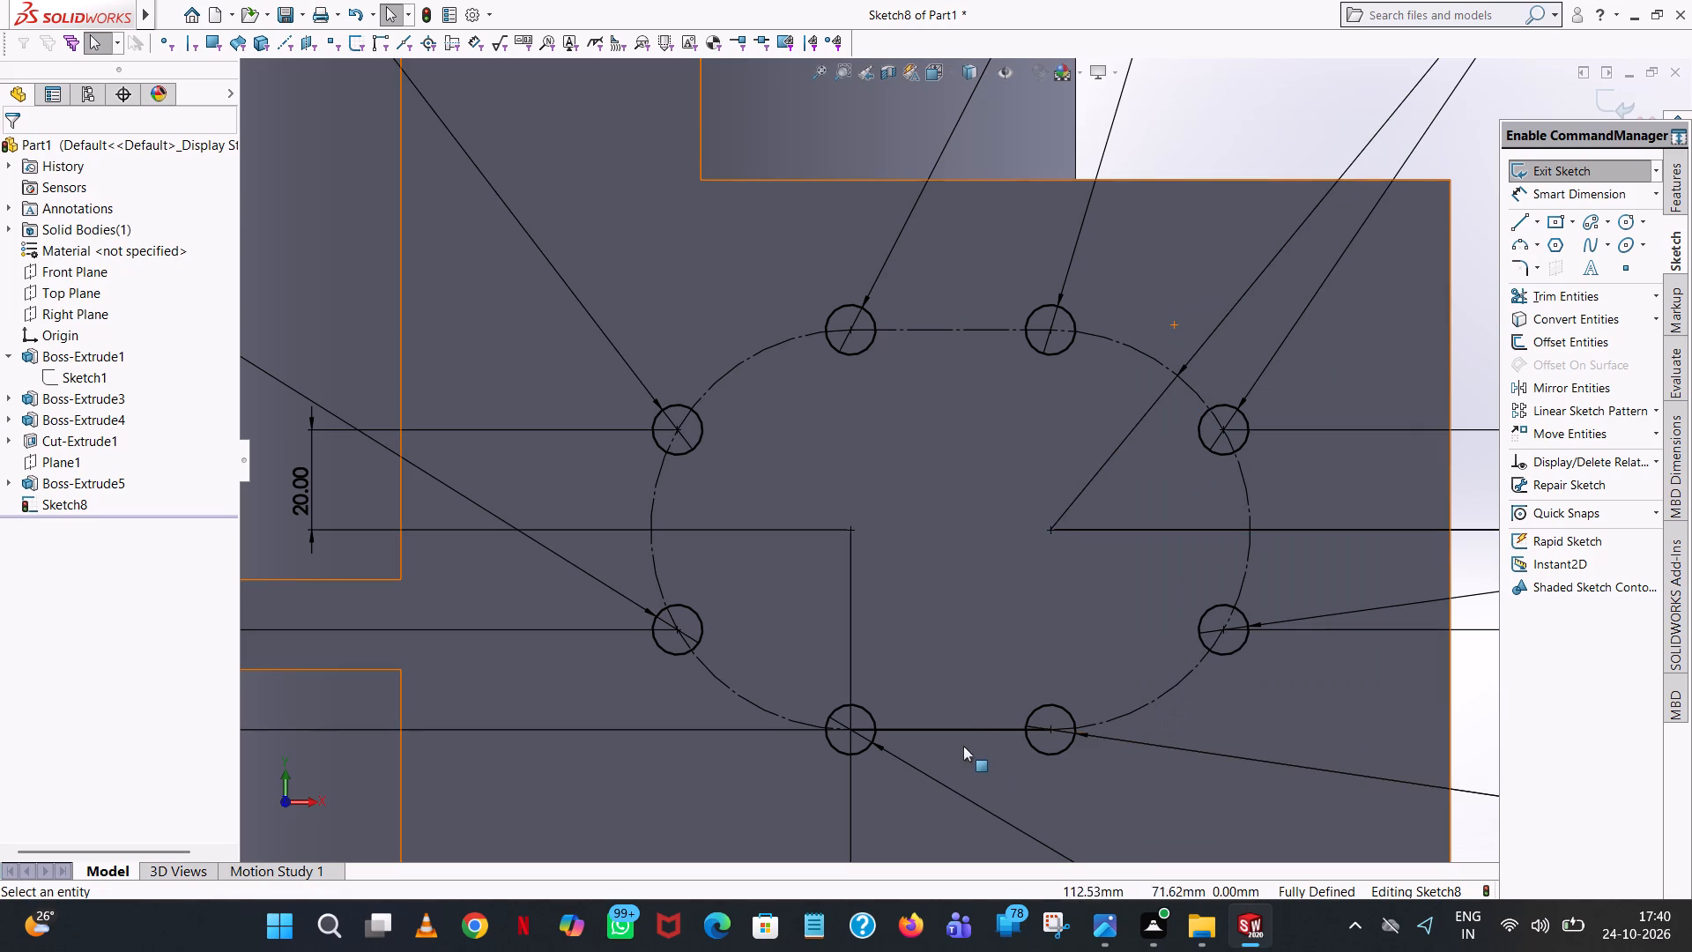
{"action": "right_click", "coordinate": [950, 729]}
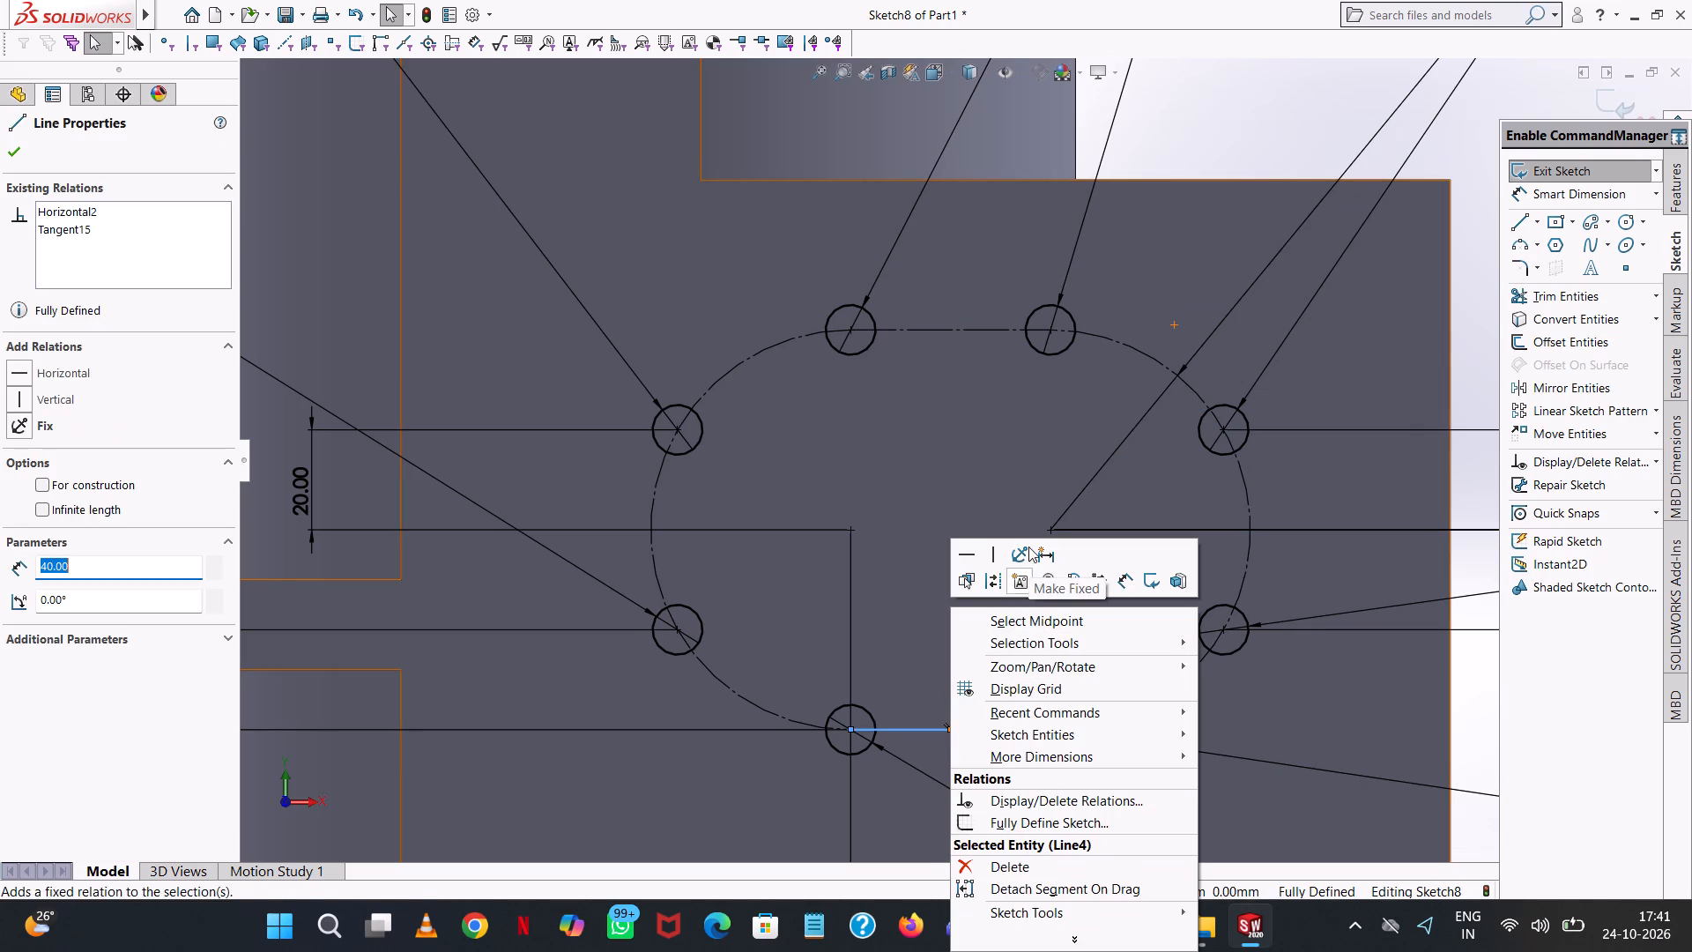
{"action": "left_click", "coordinate": [997, 576]}
Cut-extrude the eight hole circles into the side flange block with a blind depth of 94 mm.
{"action": "scroll", "coordinate": [1091, 490], "scroll_direction": "up", "scroll_amount": 2}
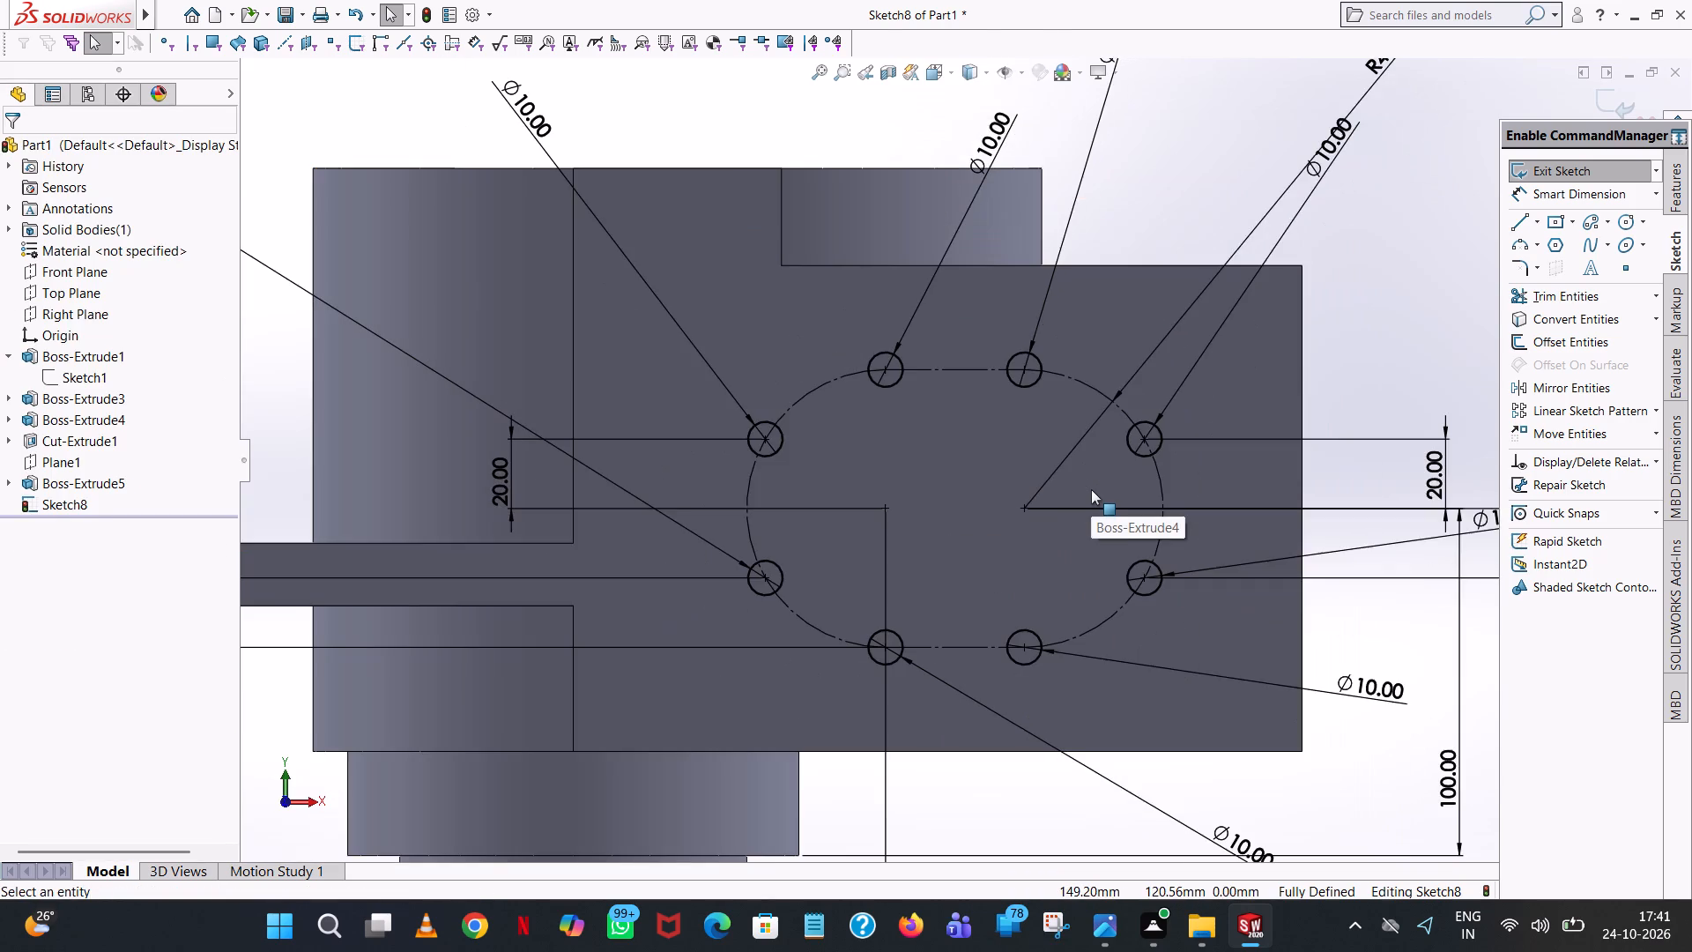
{"action": "scroll", "coordinate": [1091, 489], "scroll_direction": "up", "scroll_amount": 6}
{"action": "middle_click_drag", "start_coordinate": [1214, 383], "coordinate": [1213, 383]}
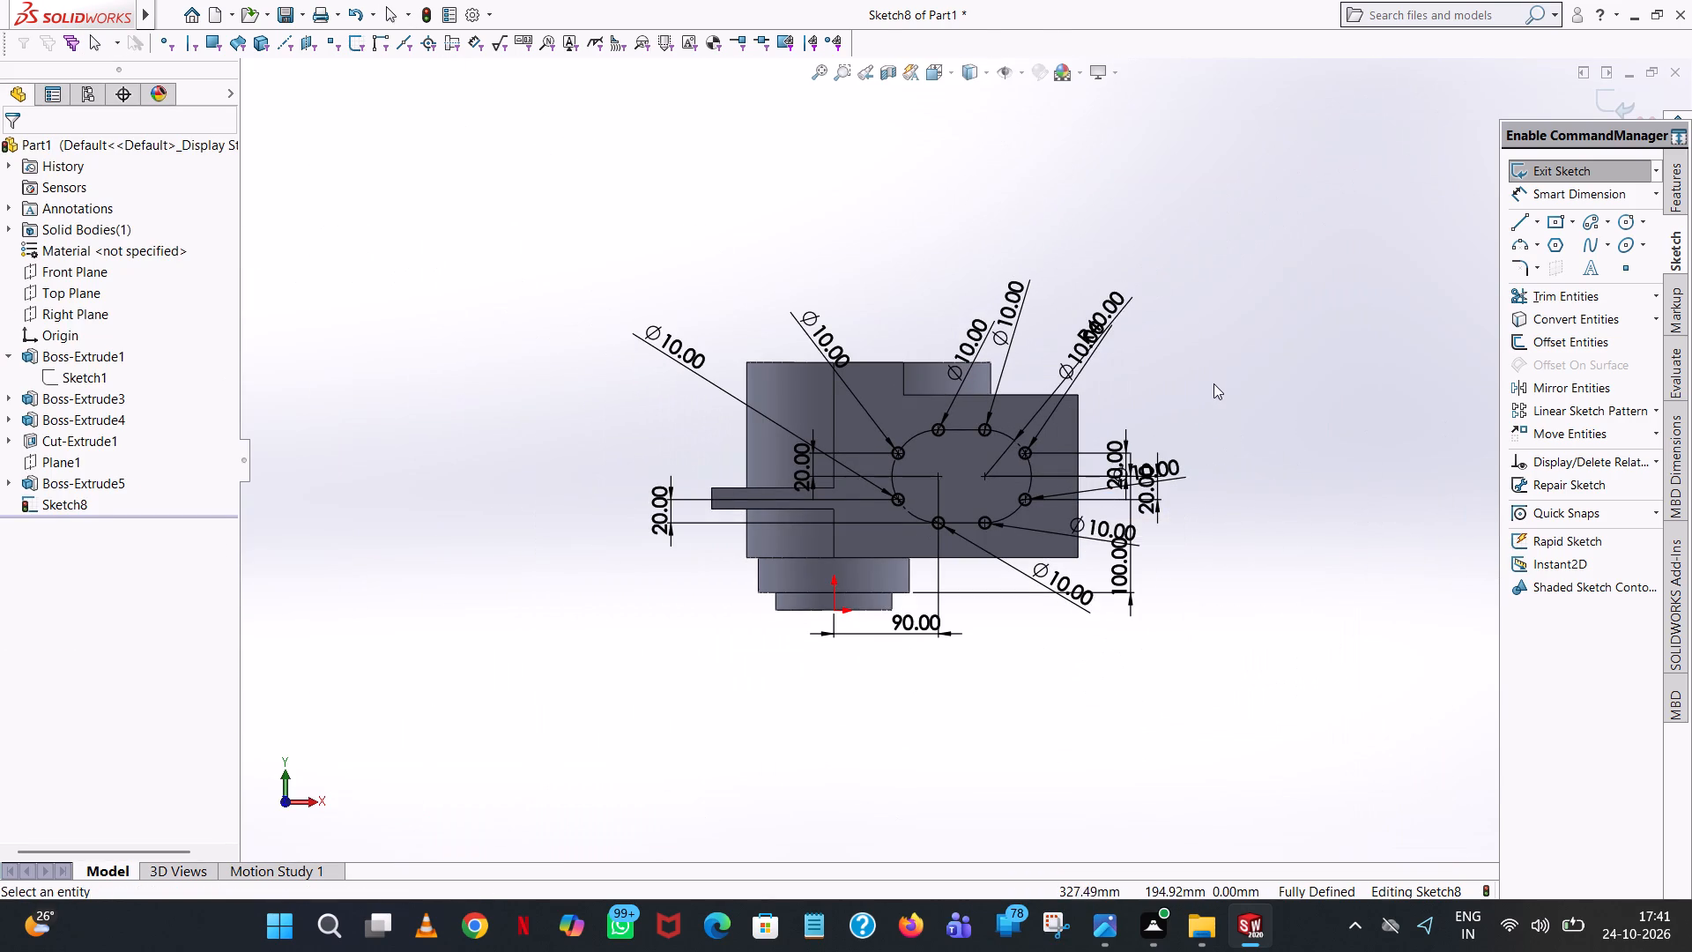
{"action": "middle_click_drag", "start_coordinate": [1213, 383], "coordinate": [1111, 450]}
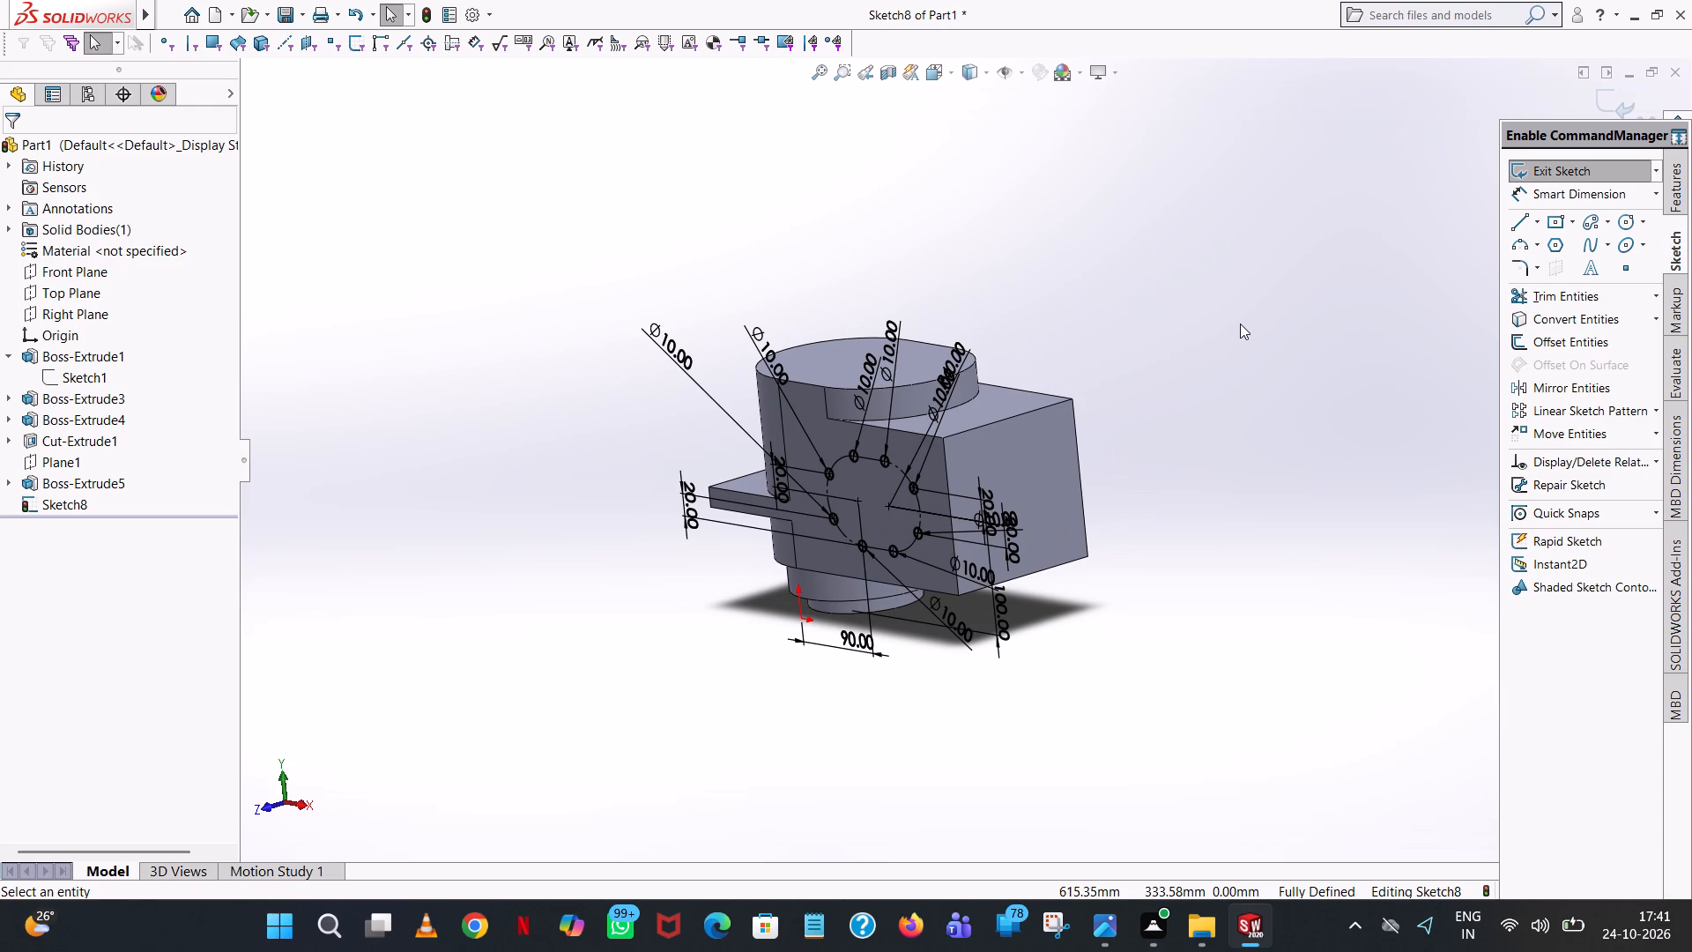
{"action": "left_click", "coordinate": [1673, 175]}
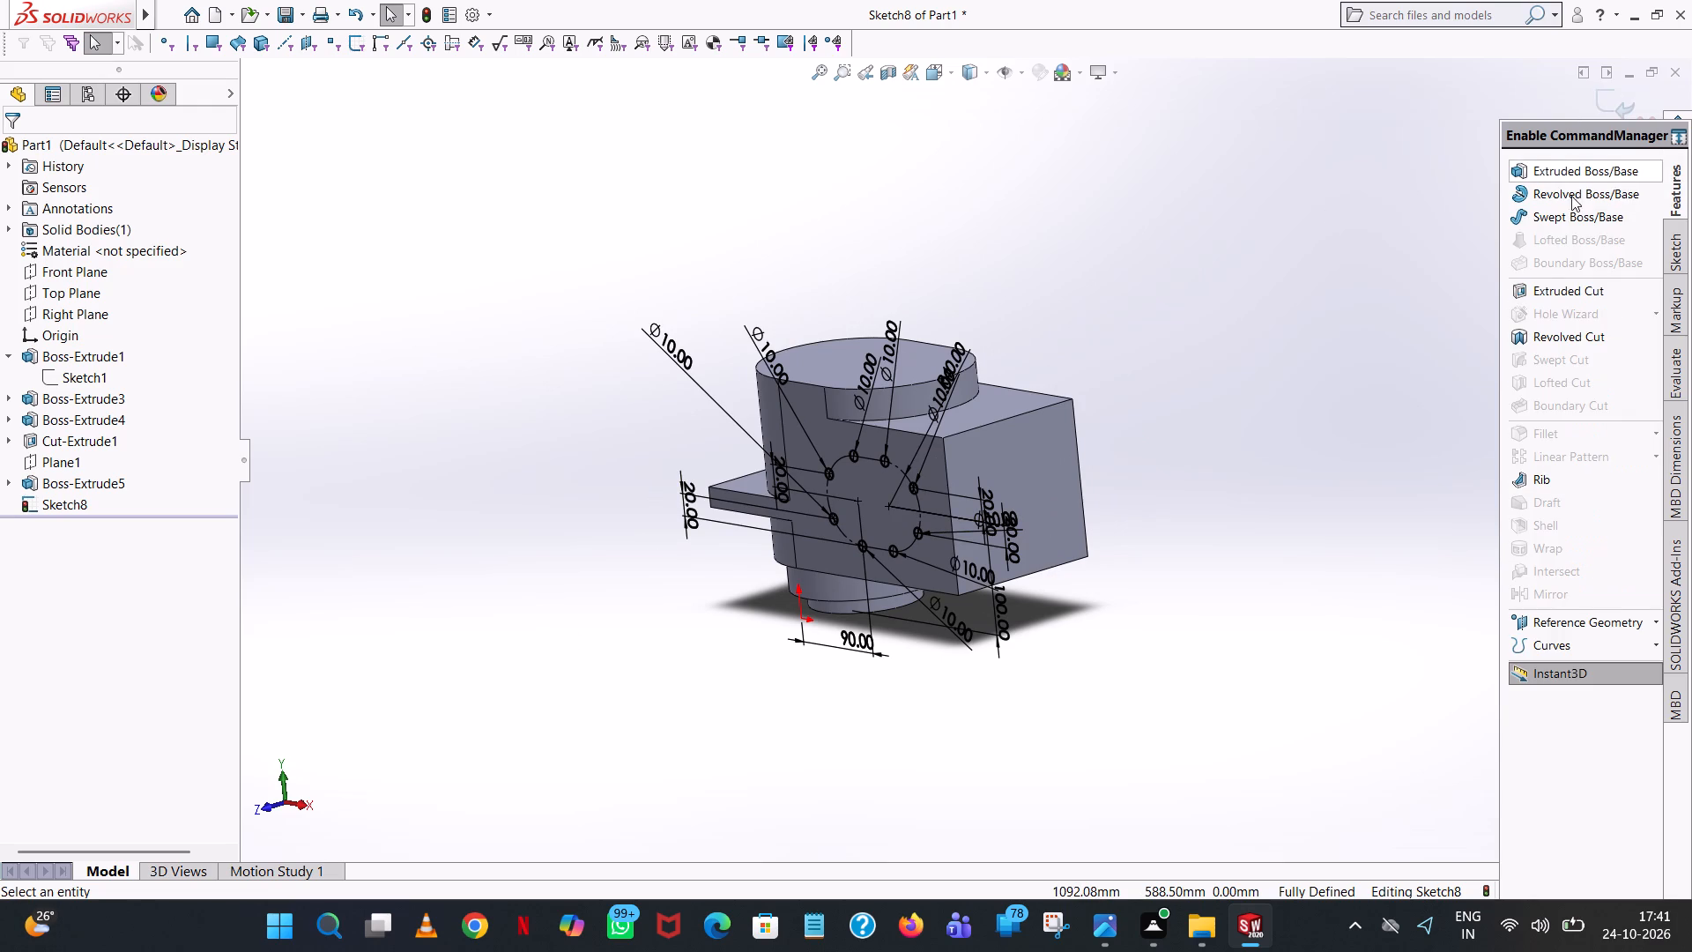
{"action": "left_click", "coordinate": [1552, 283]}
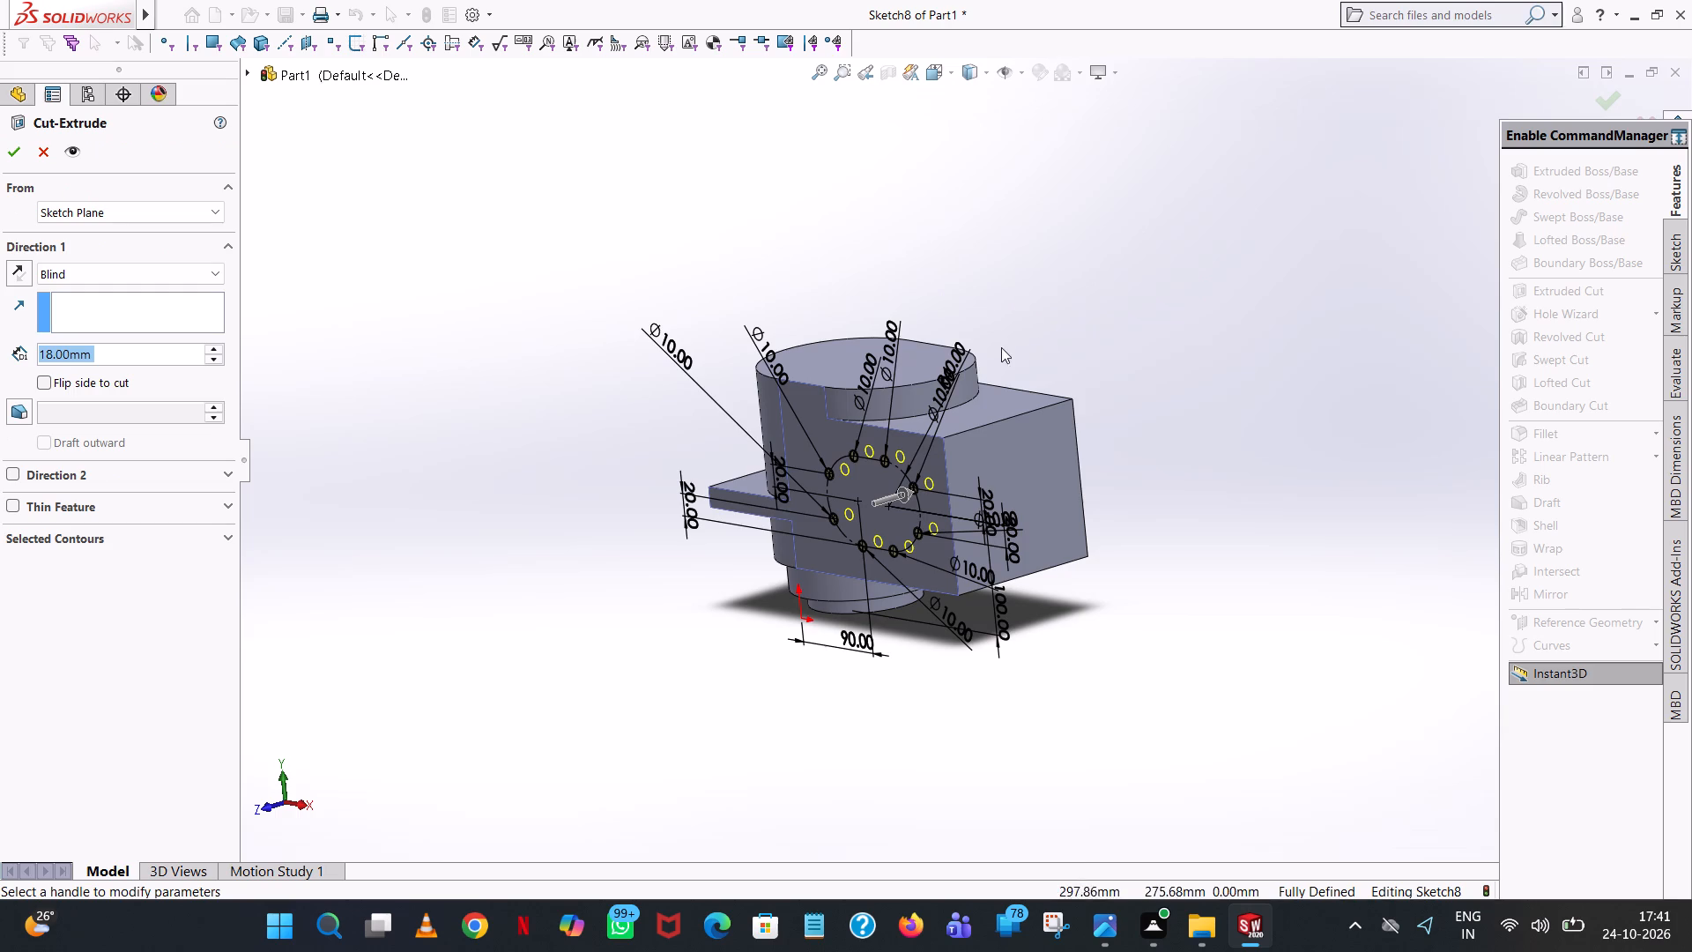
{"action": "middle_click_drag", "start_coordinate": [1145, 362], "coordinate": [1064, 440]}
{"action": "left_click_drag", "start_coordinate": [856, 511], "coordinate": [911, 505]}
{"action": "left_click", "coordinate": [929, 501]}
{"action": "left_click", "coordinate": [919, 499]}
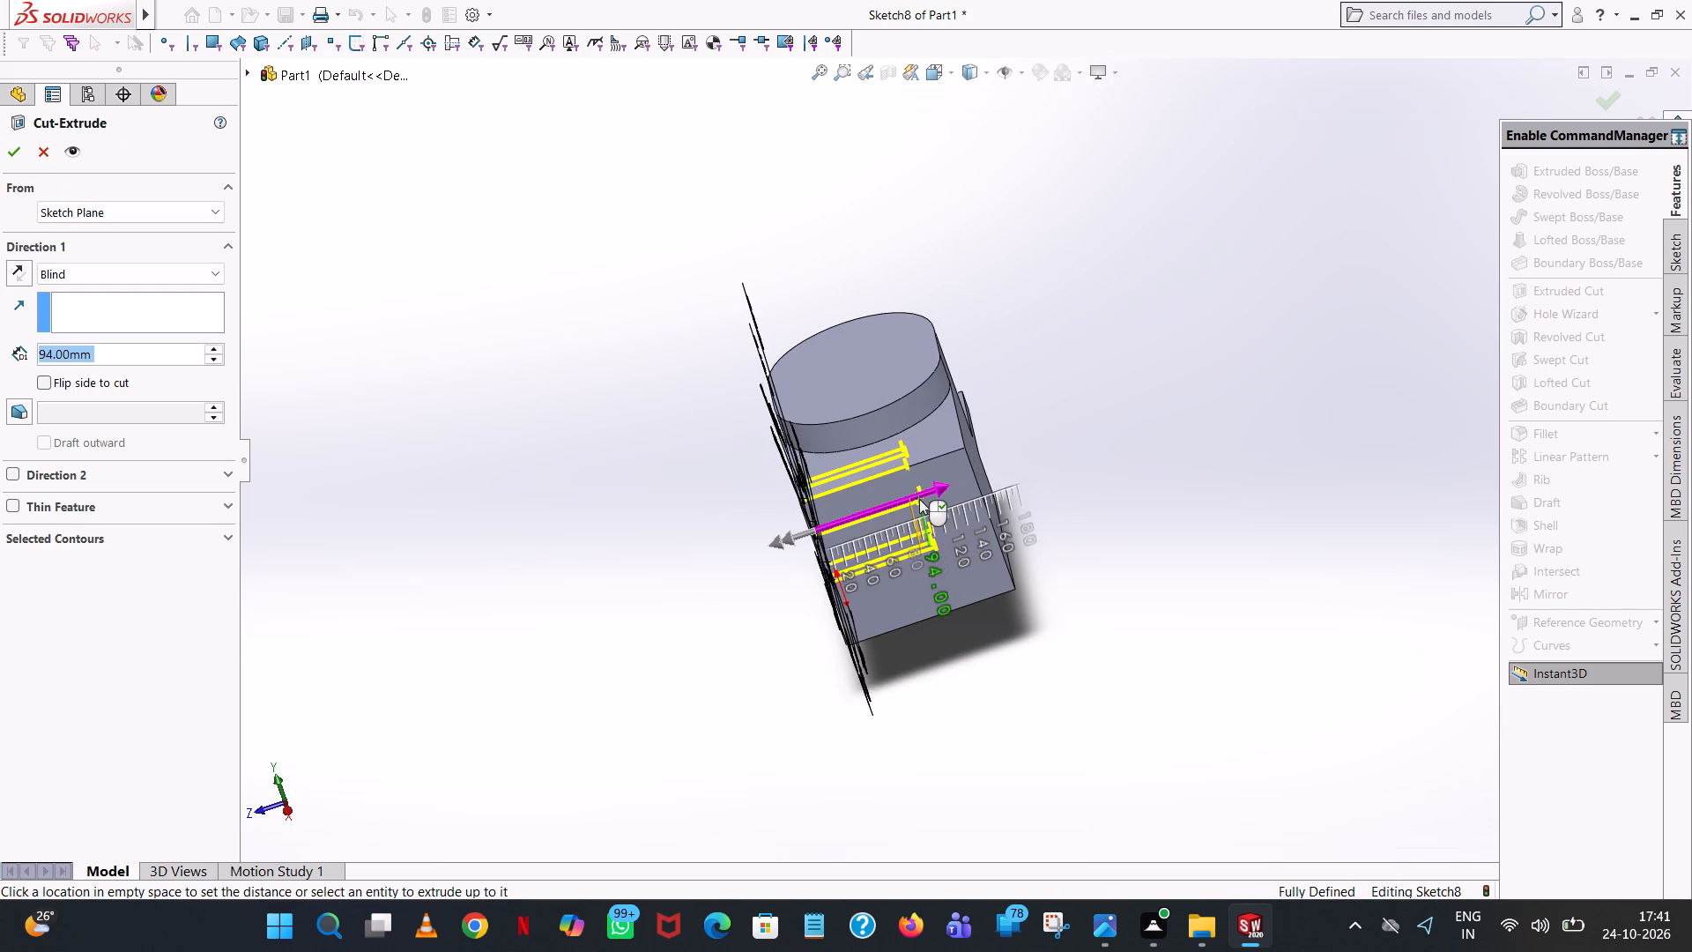
{"action": "left_click", "coordinate": [13, 145]}
{"action": "left_click", "coordinate": [1115, 221]}
Start an Extruded Boss sketch on the side flange's drilled face and view it normal to the sketch plane.
{"action": "middle_click_drag", "start_coordinate": [1092, 224], "coordinate": [1282, 120]}
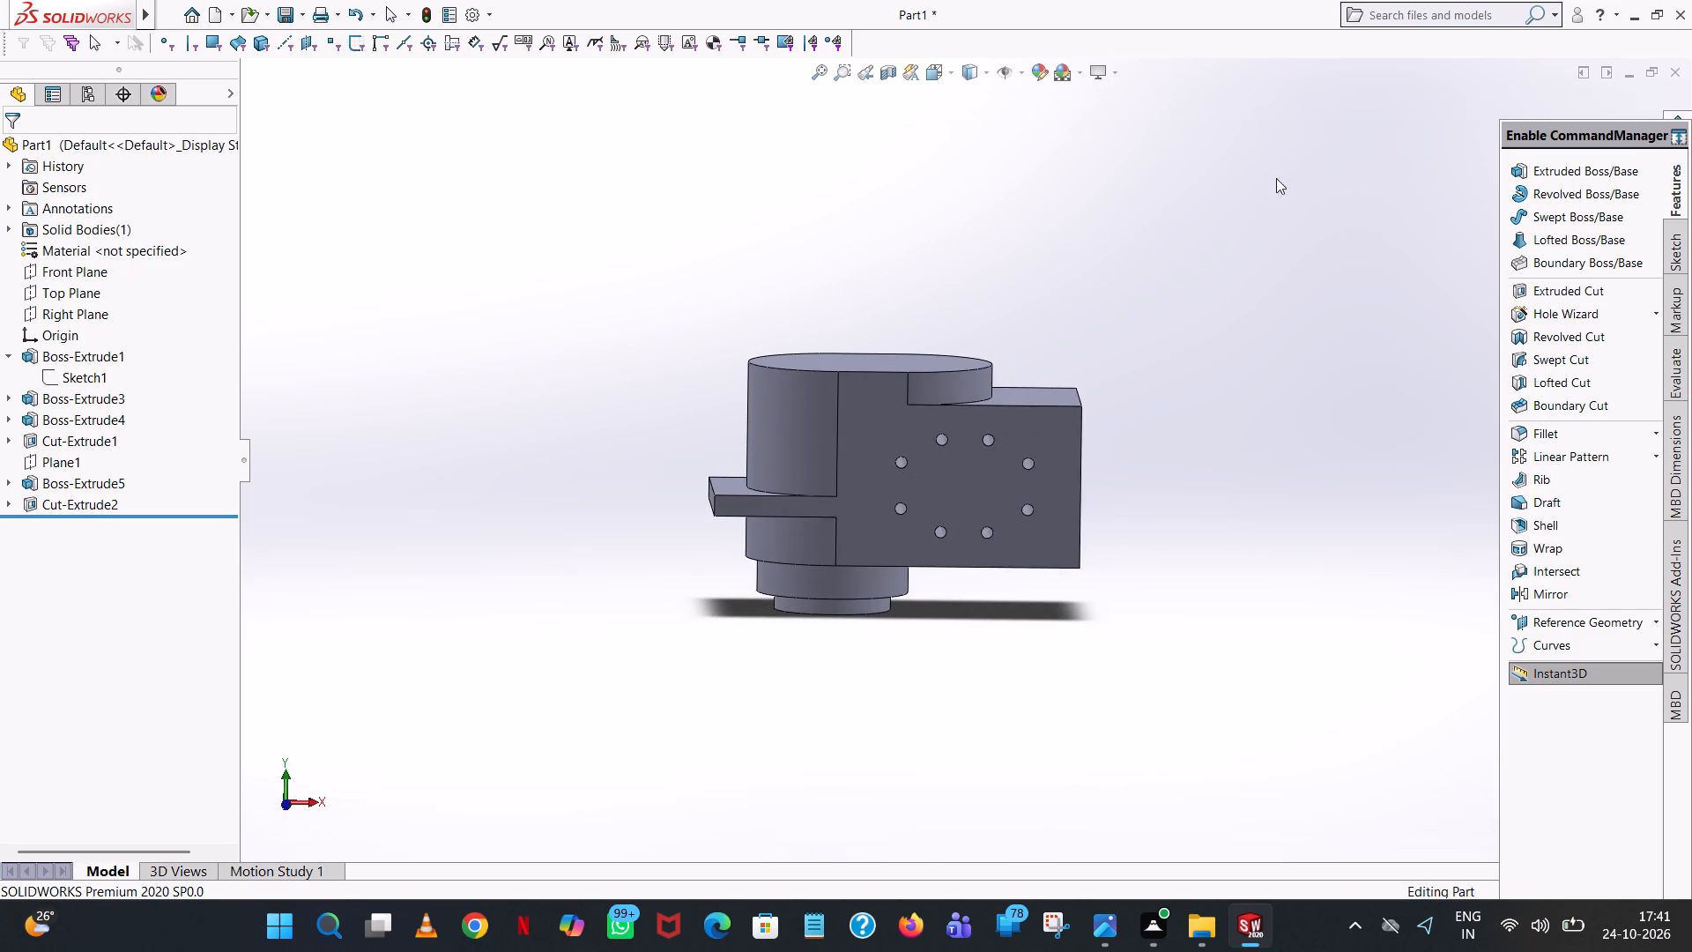
{"action": "scroll", "coordinate": [1005, 459], "scroll_direction": "down", "scroll_amount": 6}
{"action": "middle_click_drag", "start_coordinate": [1003, 457], "coordinate": [1008, 422]}
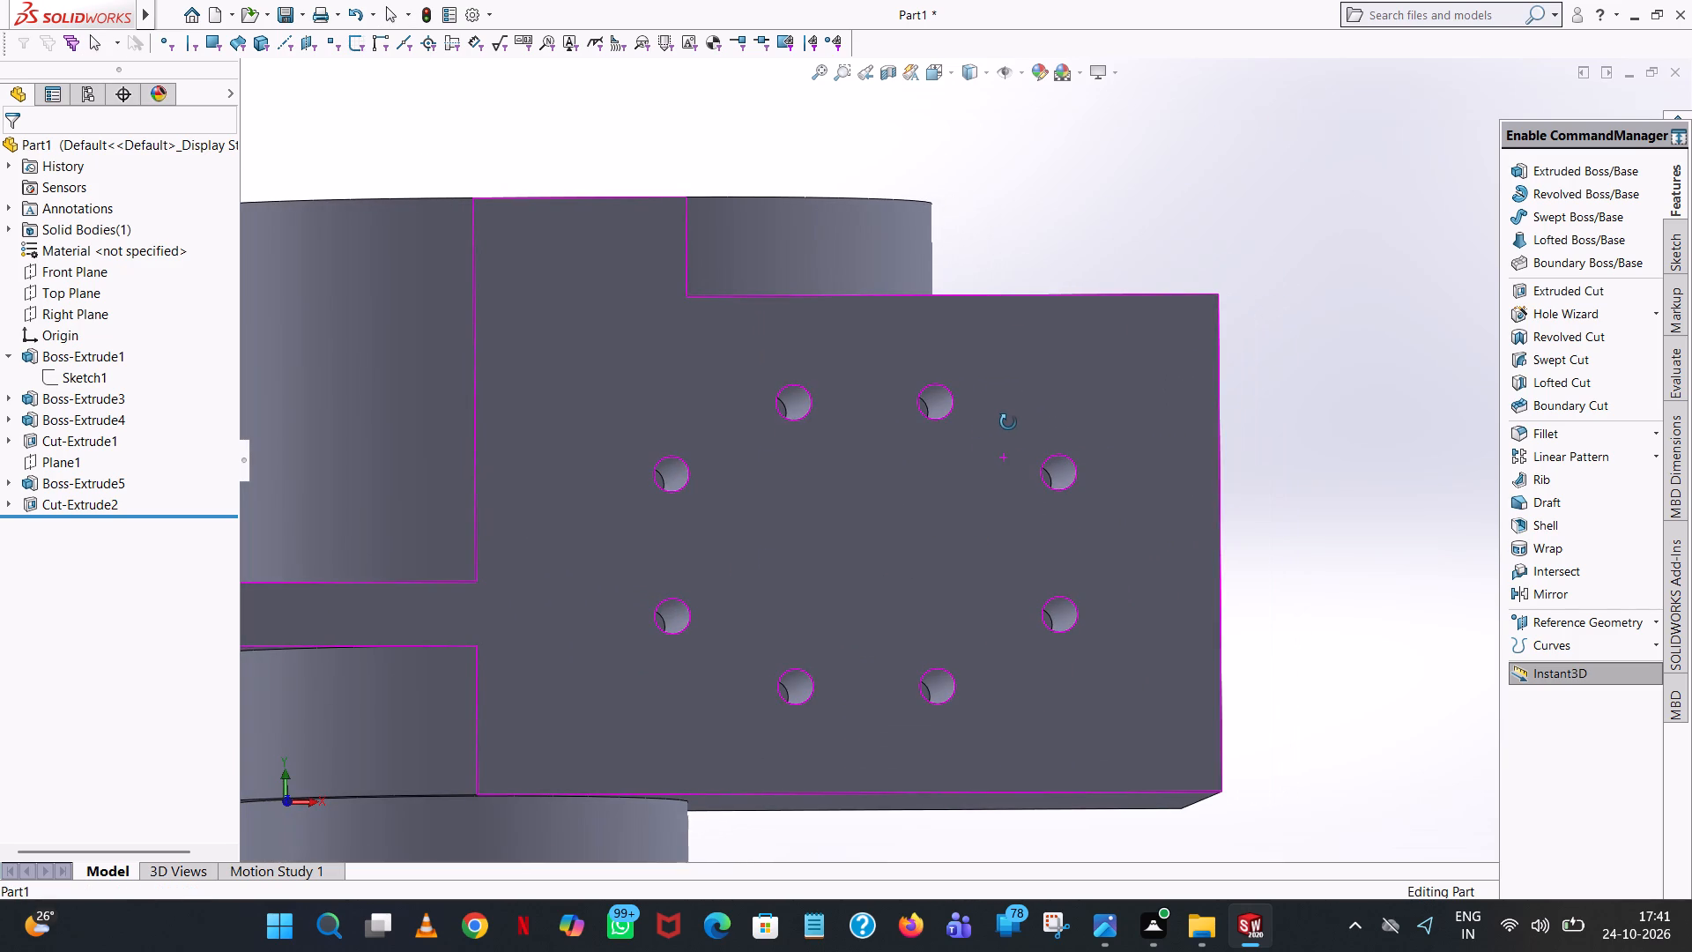
{"action": "middle_click_drag", "start_coordinate": [1008, 422], "coordinate": [1210, 658]}
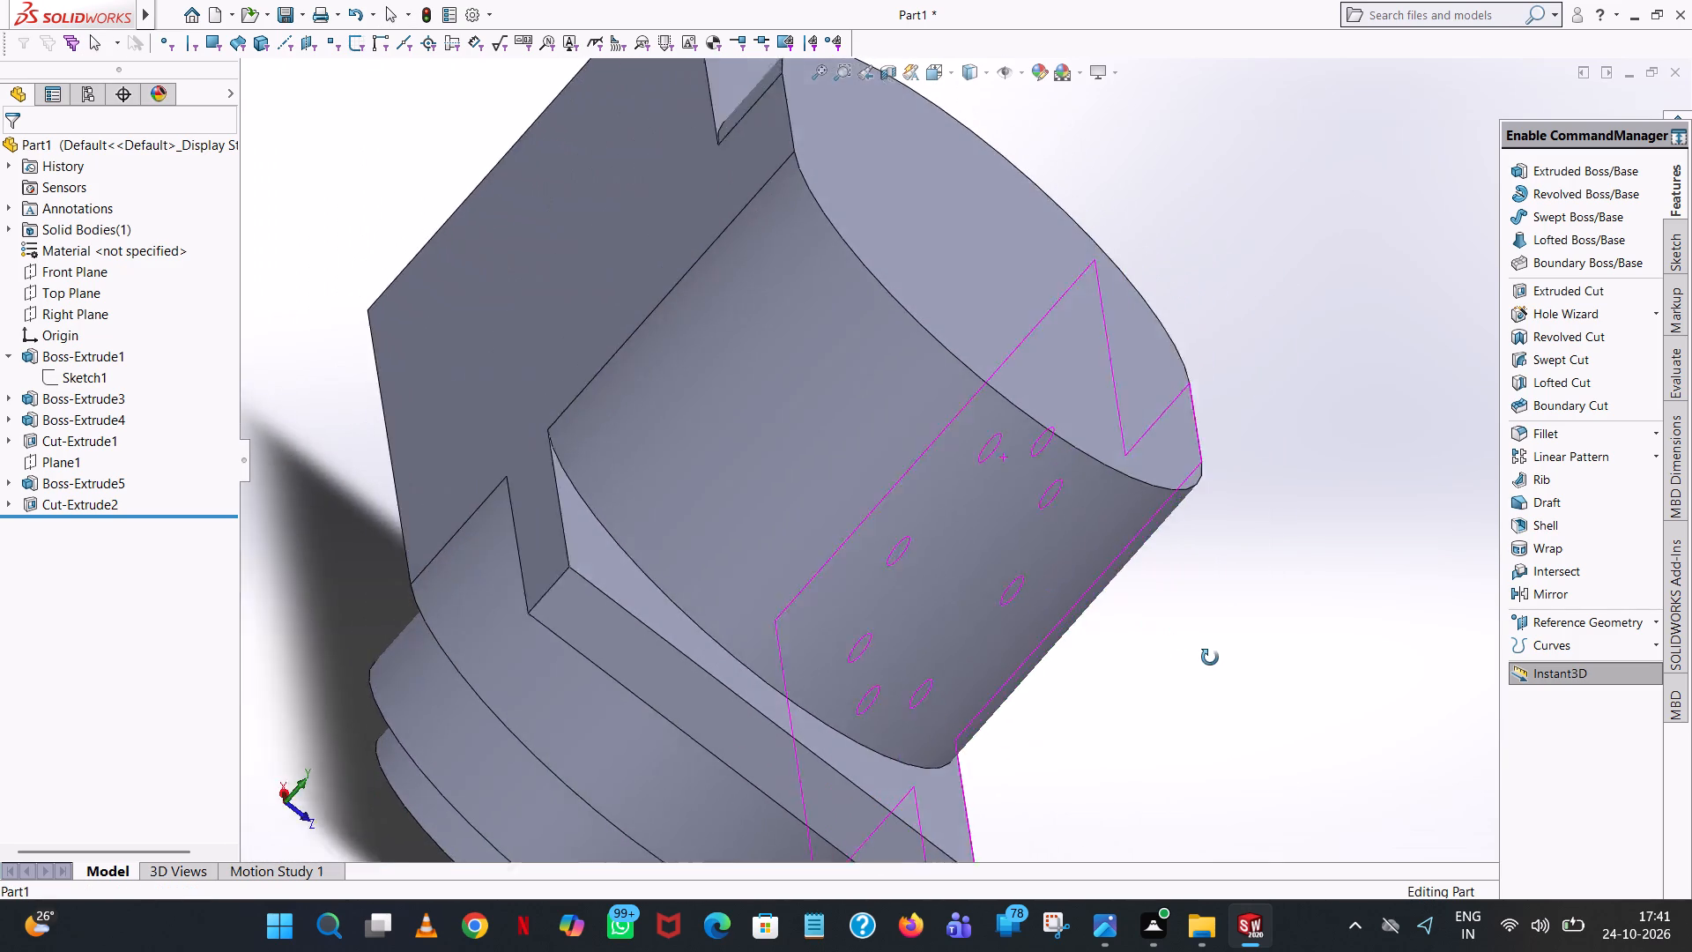
{"action": "middle_click_drag", "start_coordinate": [1210, 658], "coordinate": [1033, 492]}
{"action": "scroll", "coordinate": [1033, 492], "scroll_direction": "up", "scroll_amount": 2}
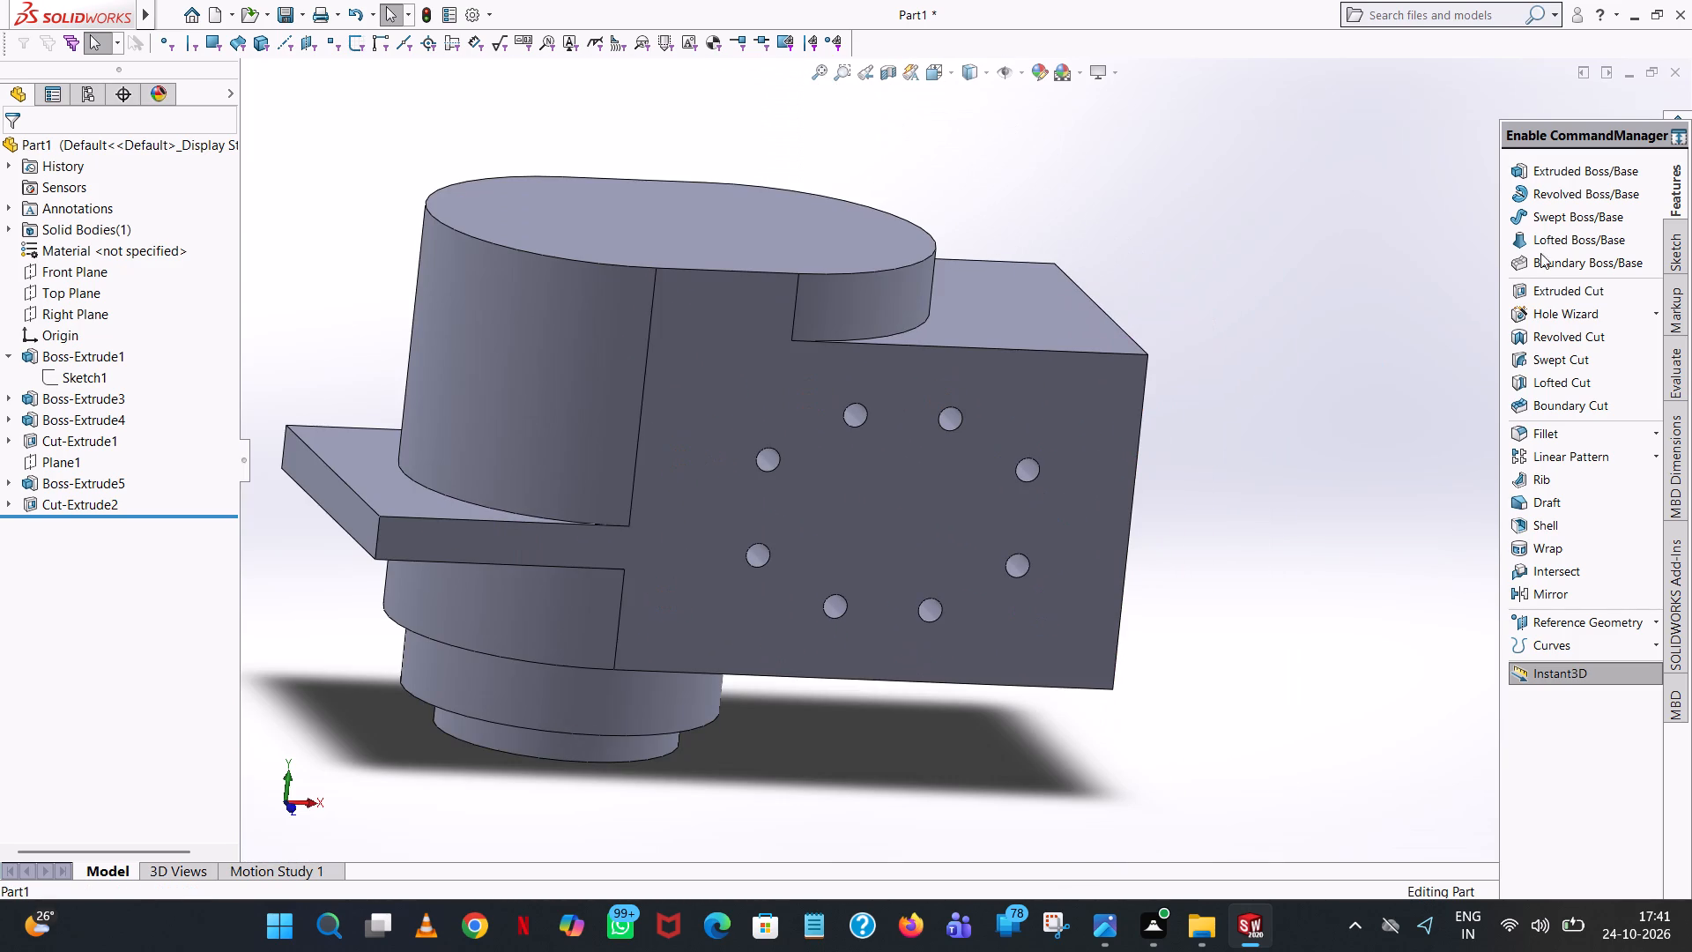
{"action": "left_click", "coordinate": [1586, 178]}
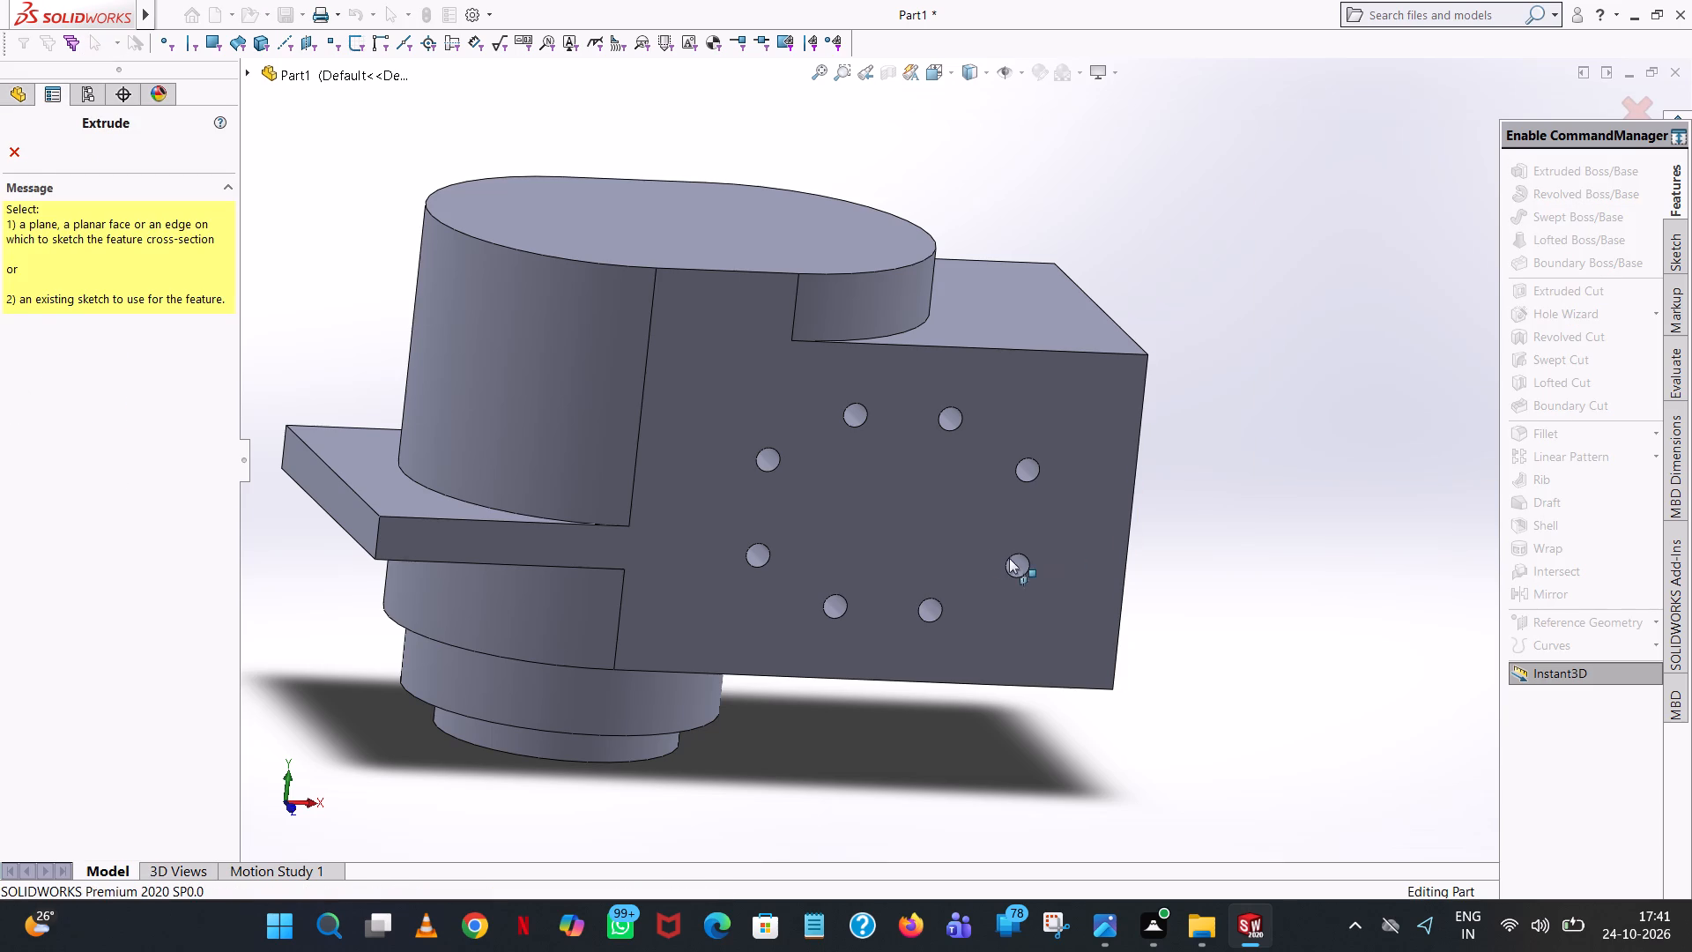
{"action": "left_click", "coordinate": [961, 523]}
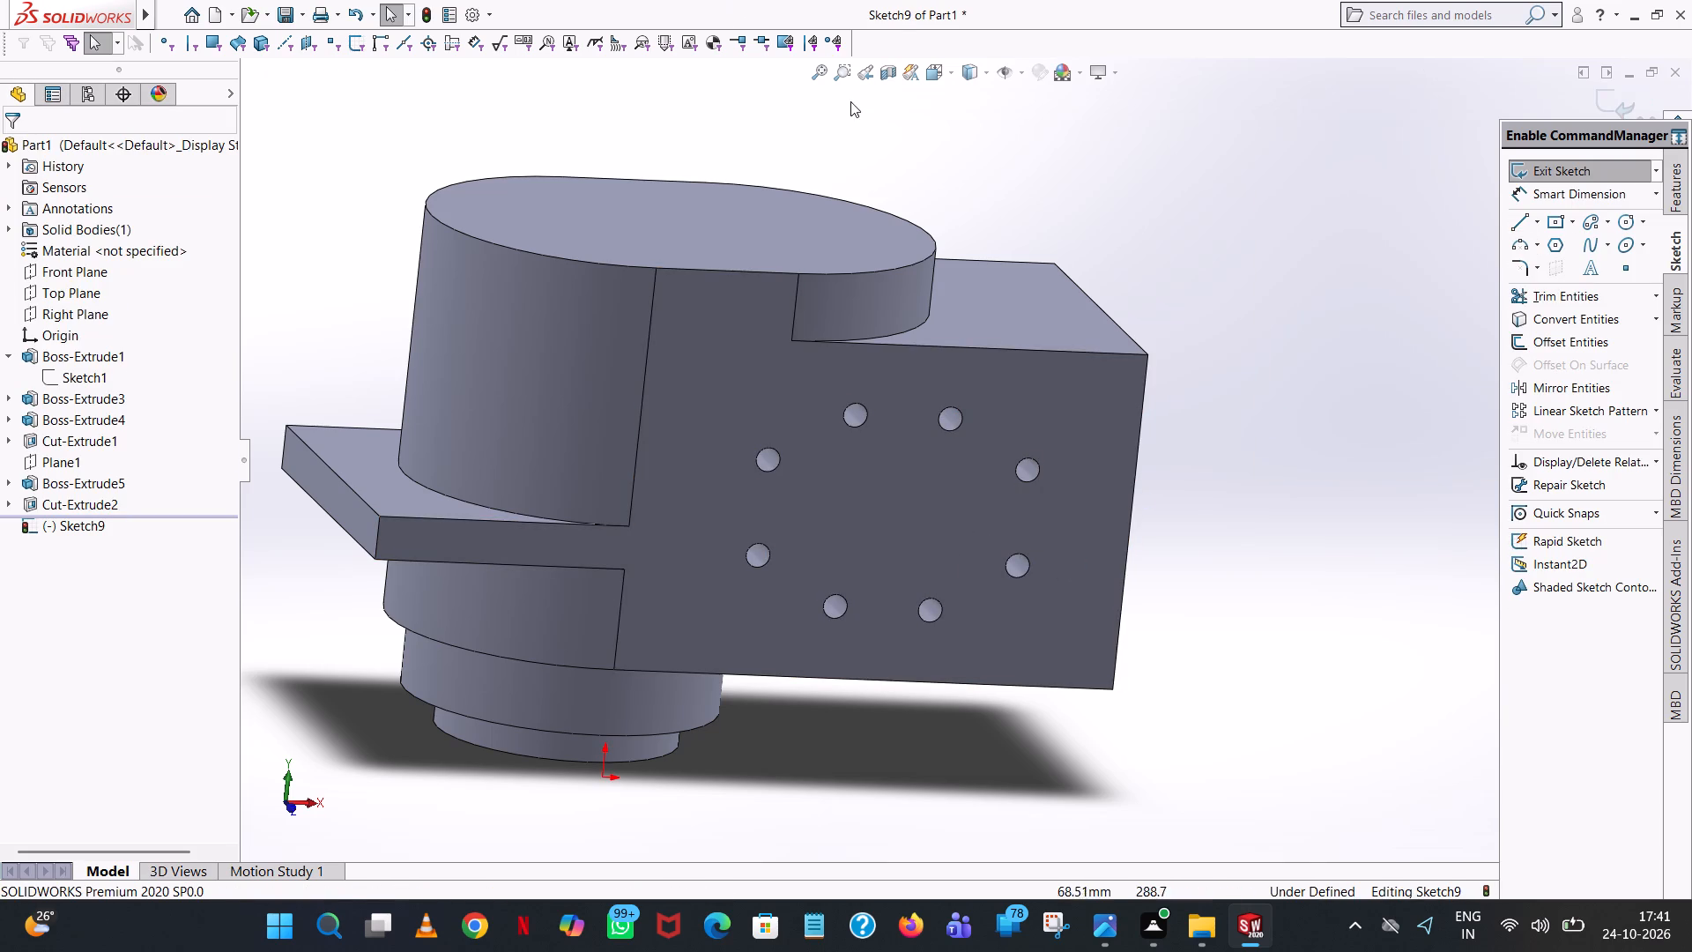
{"action": "left_click", "coordinate": [954, 71]}
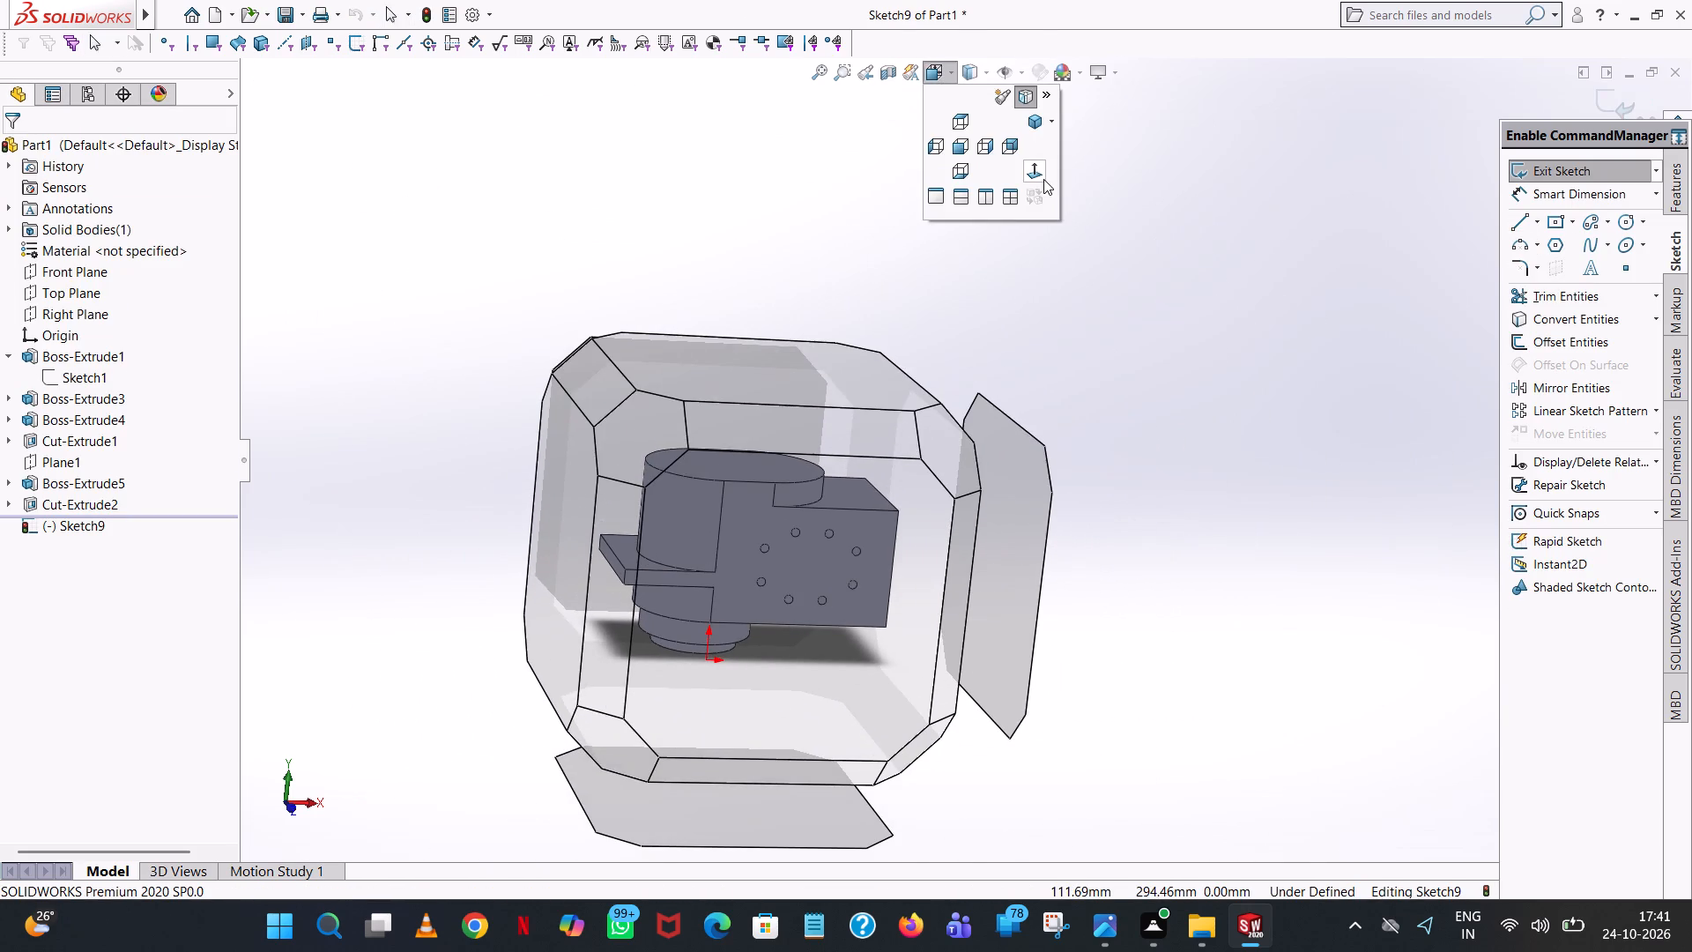
{"action": "left_click", "coordinate": [1043, 178]}
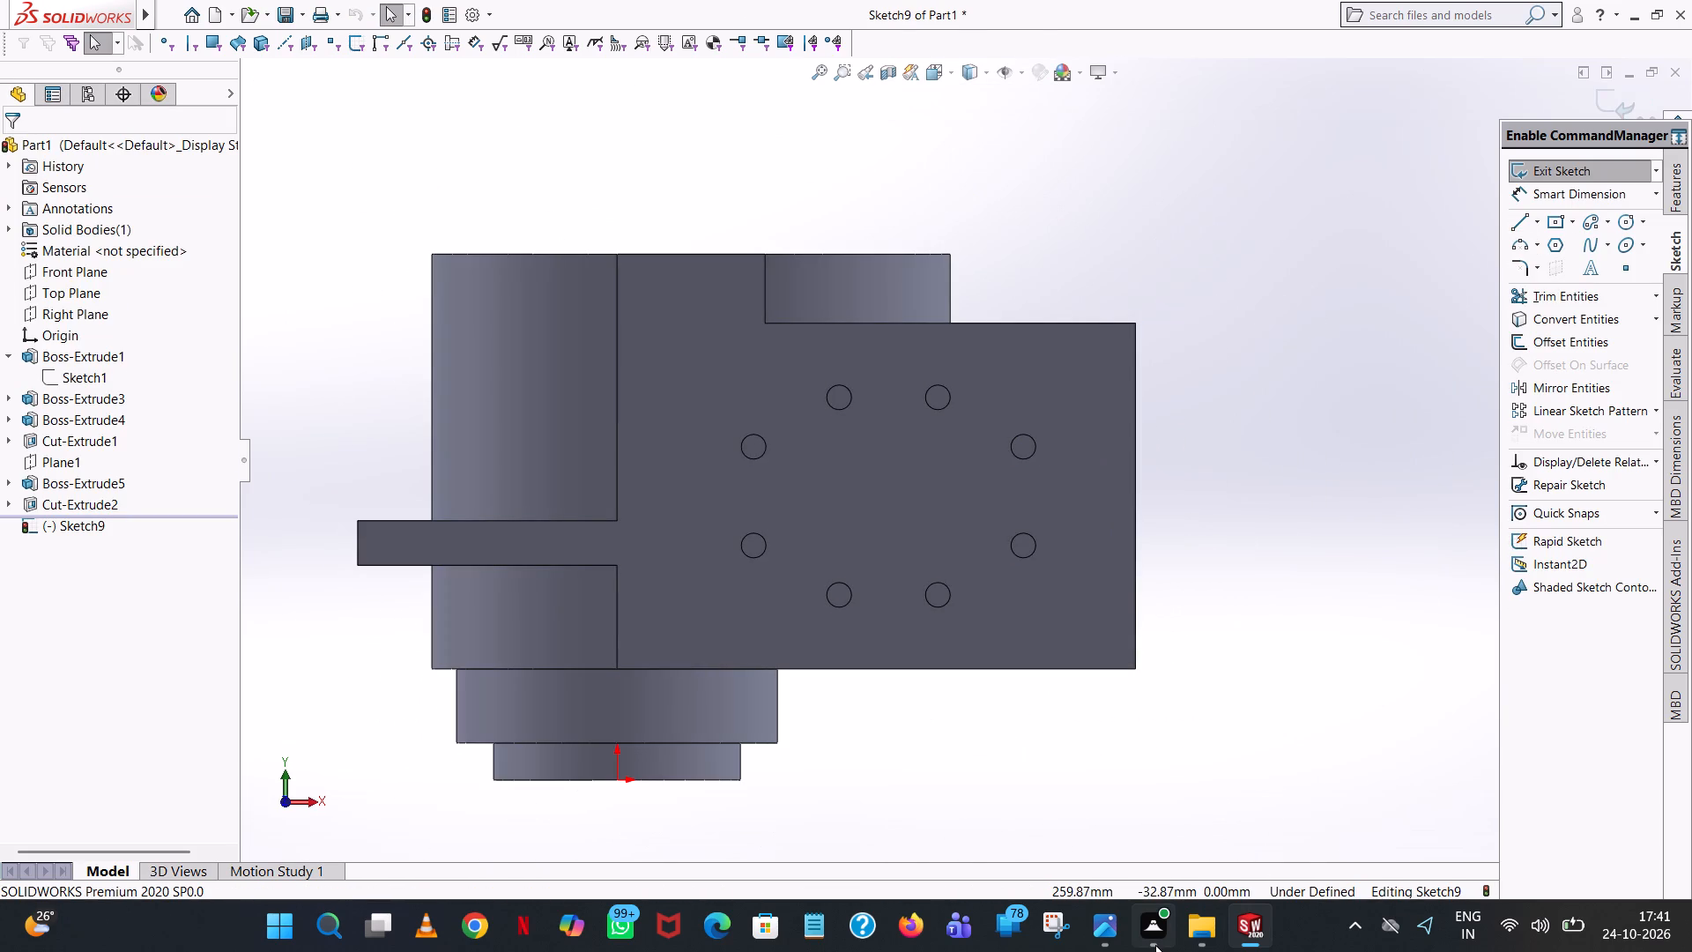
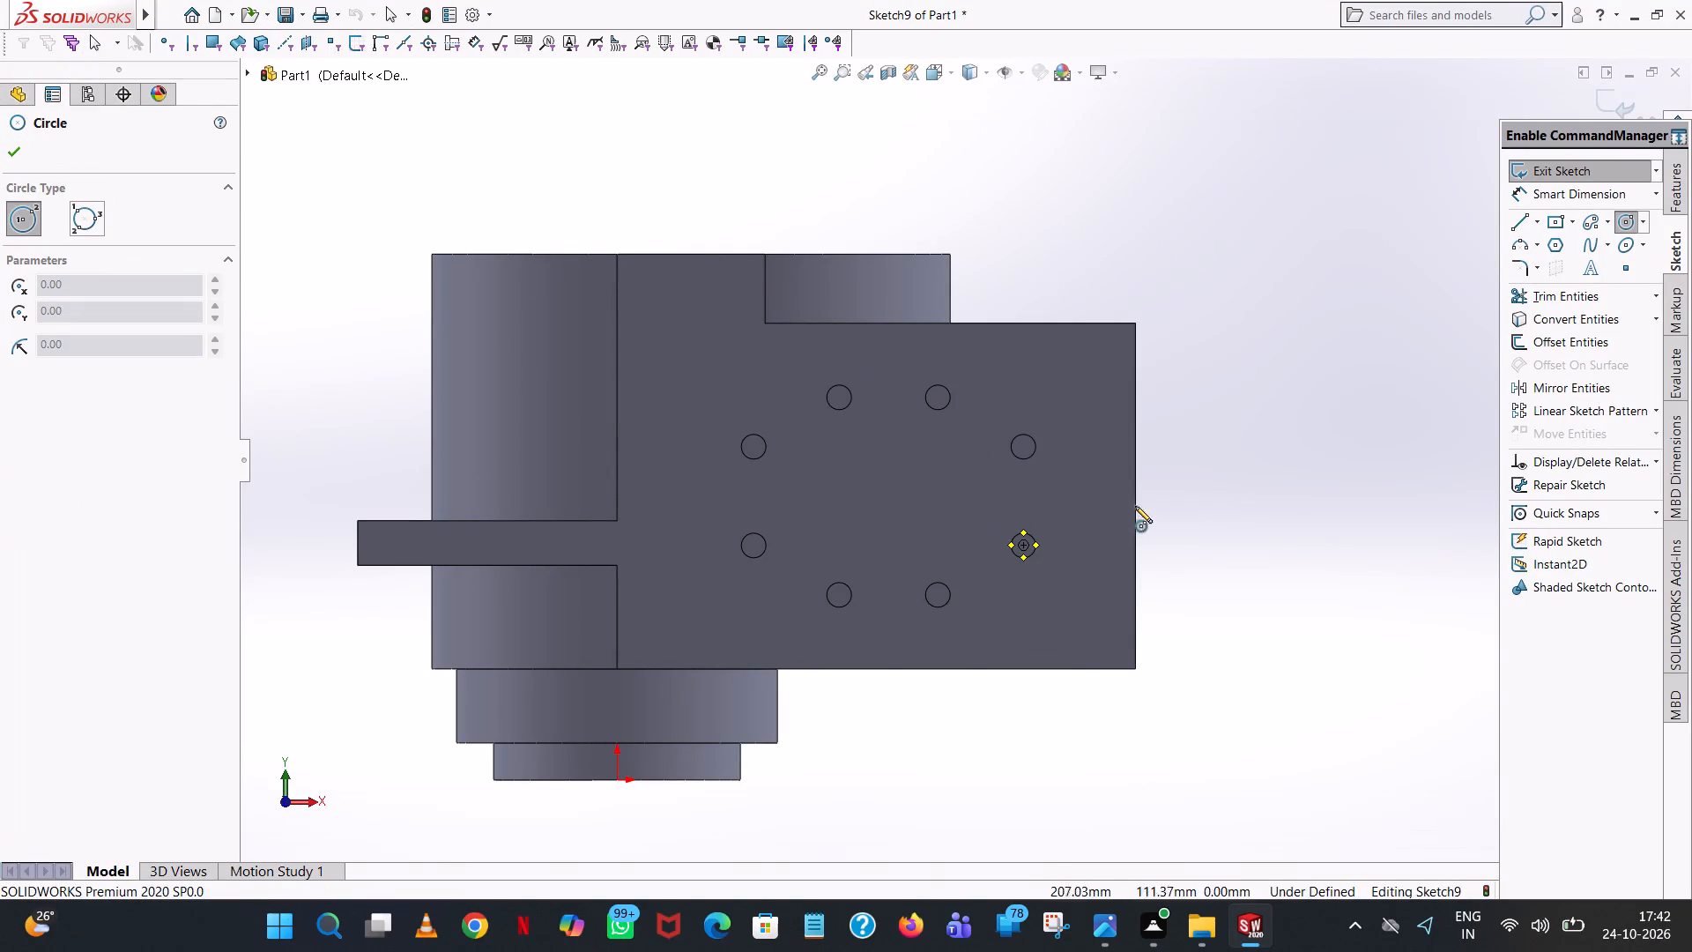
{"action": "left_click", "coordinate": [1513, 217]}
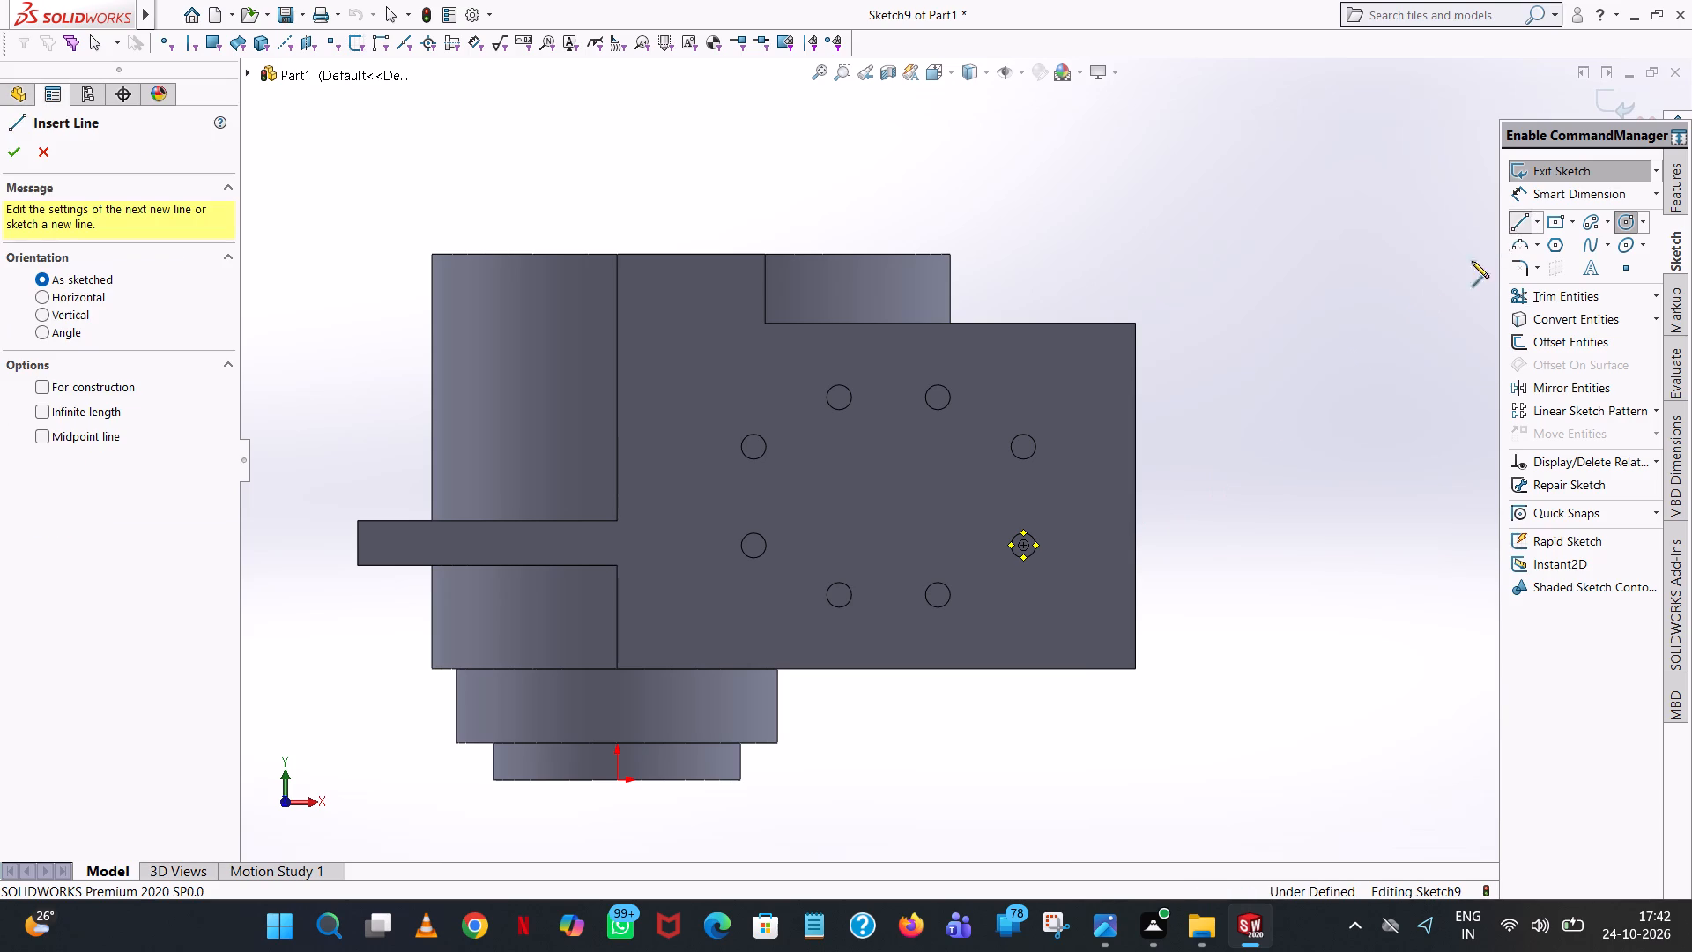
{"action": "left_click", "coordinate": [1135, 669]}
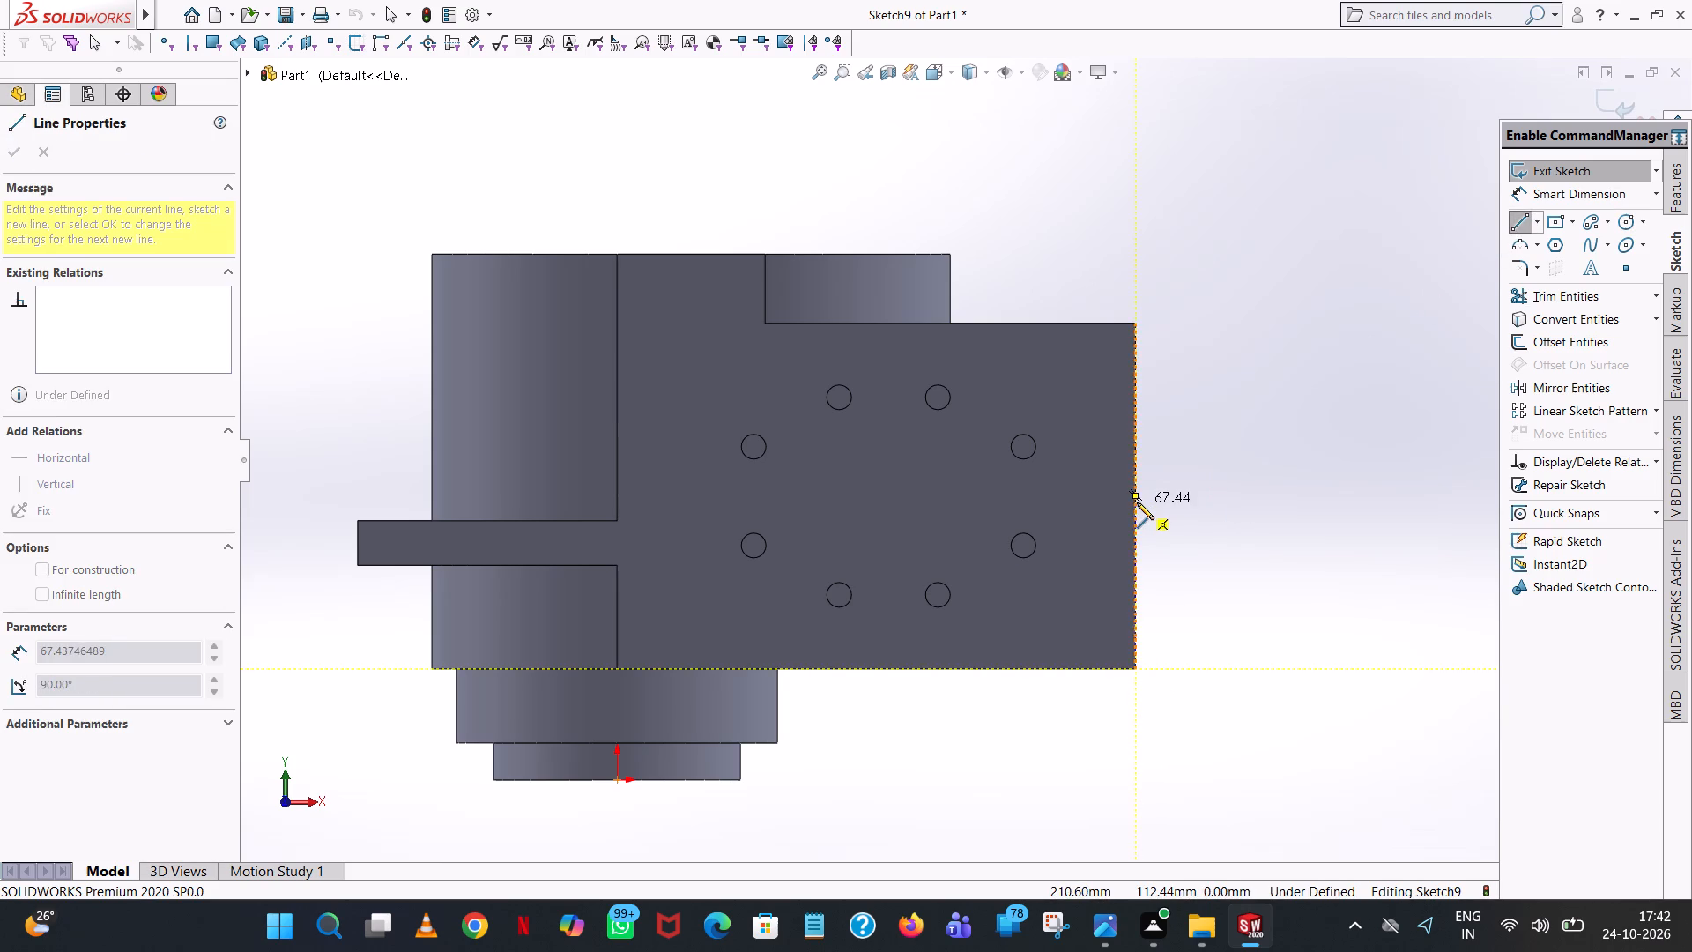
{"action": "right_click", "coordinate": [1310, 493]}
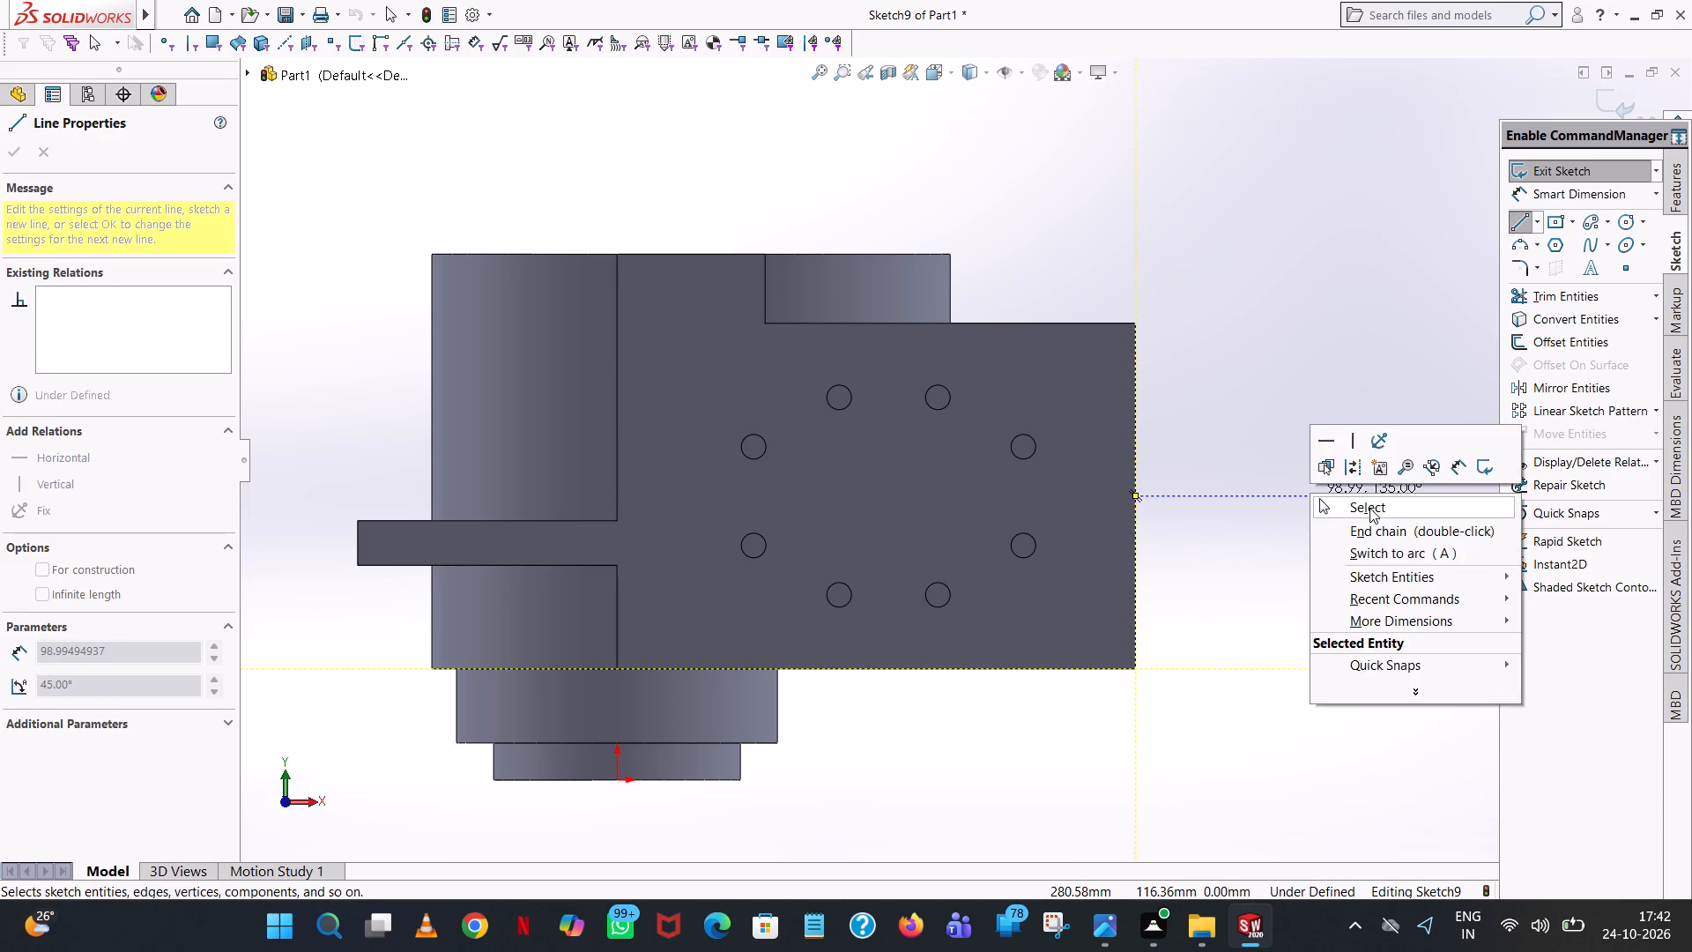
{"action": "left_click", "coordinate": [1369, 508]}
Sketch a horizontal reference line inward from the midpoint of the flange's right edge, with a length of 25+55 (80 mm).
{"action": "left_click", "coordinate": [1514, 220]}
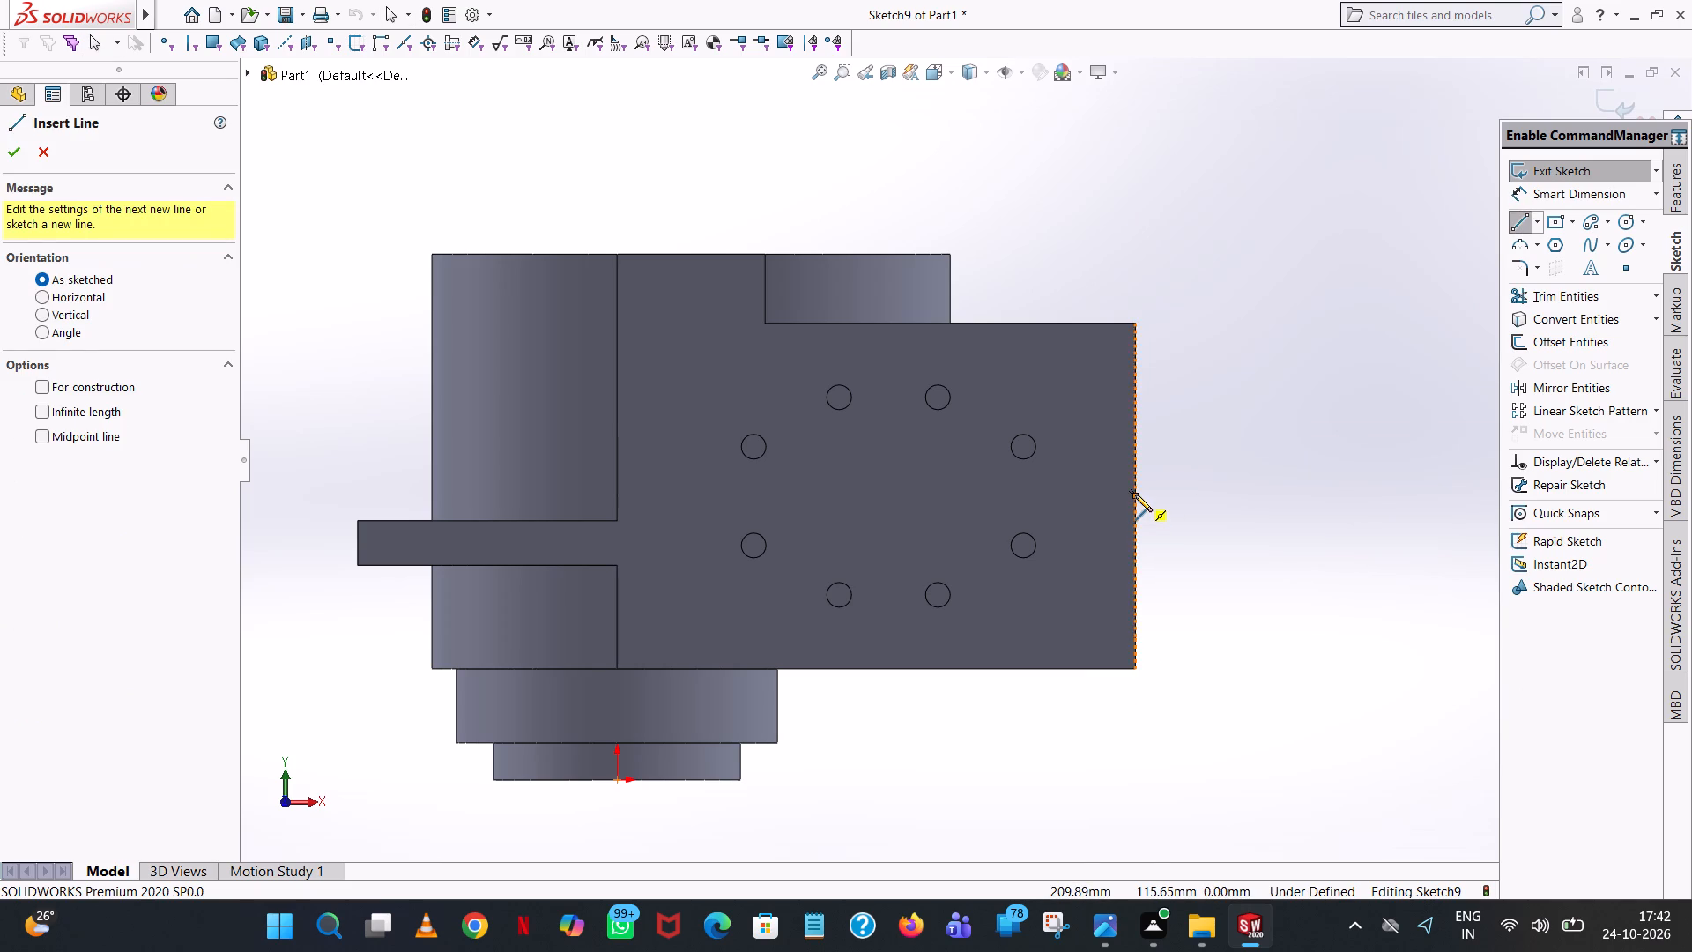
{"action": "left_click", "coordinate": [1135, 495]}
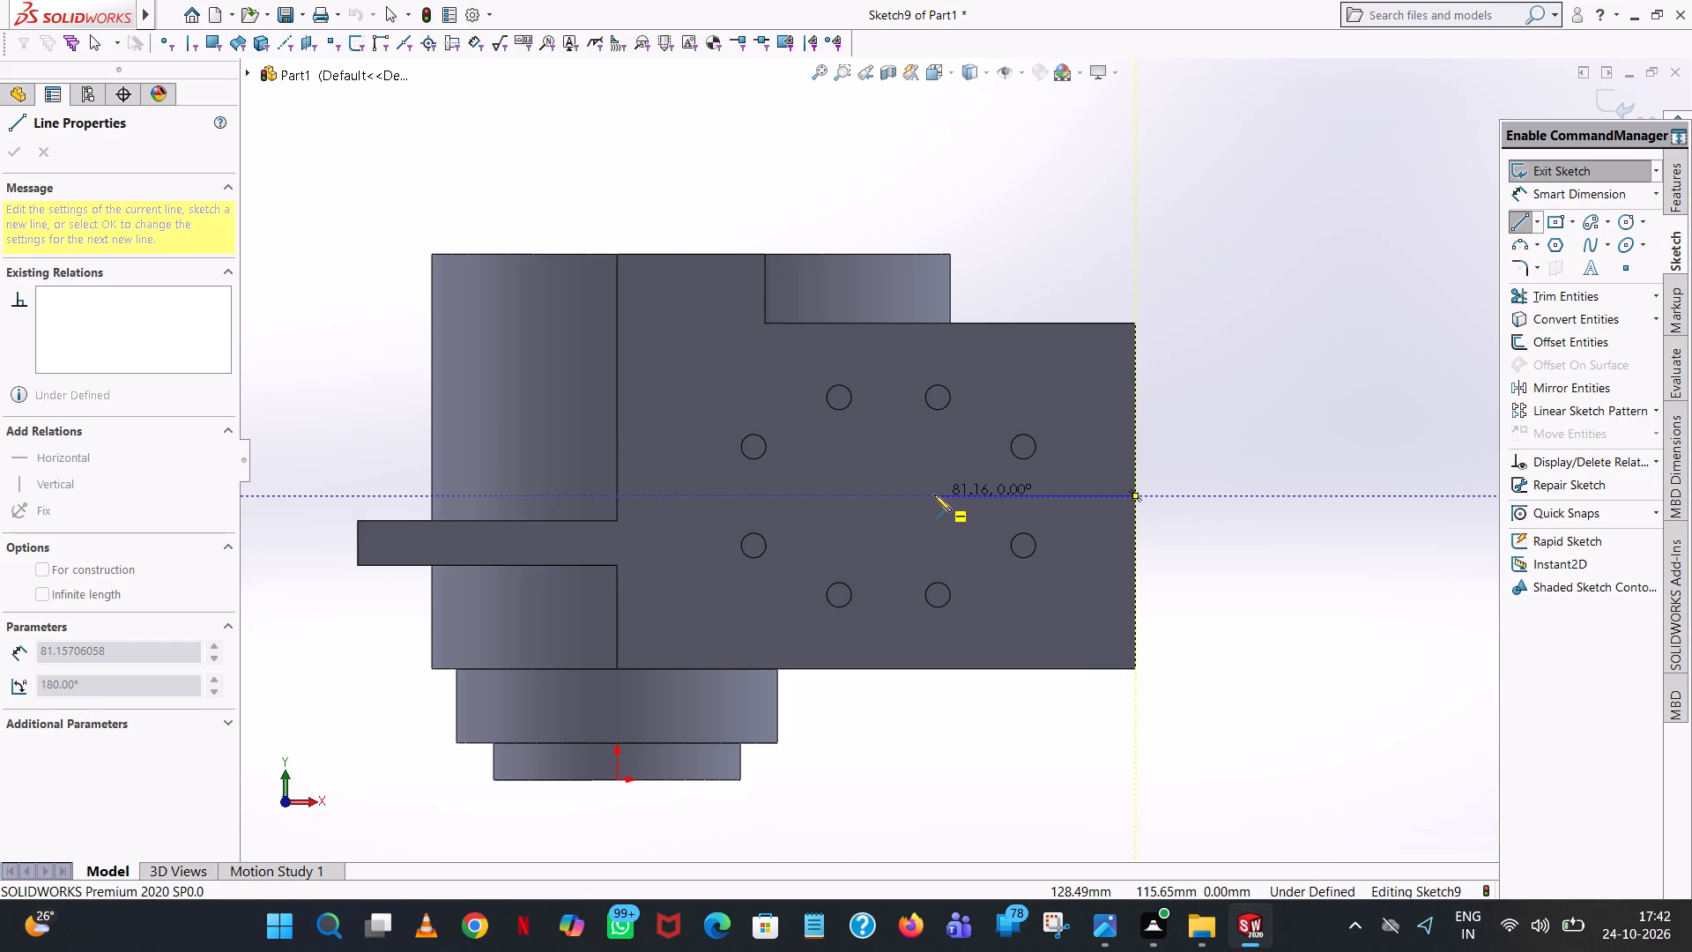
{"action": "left_click", "coordinate": [934, 495]}
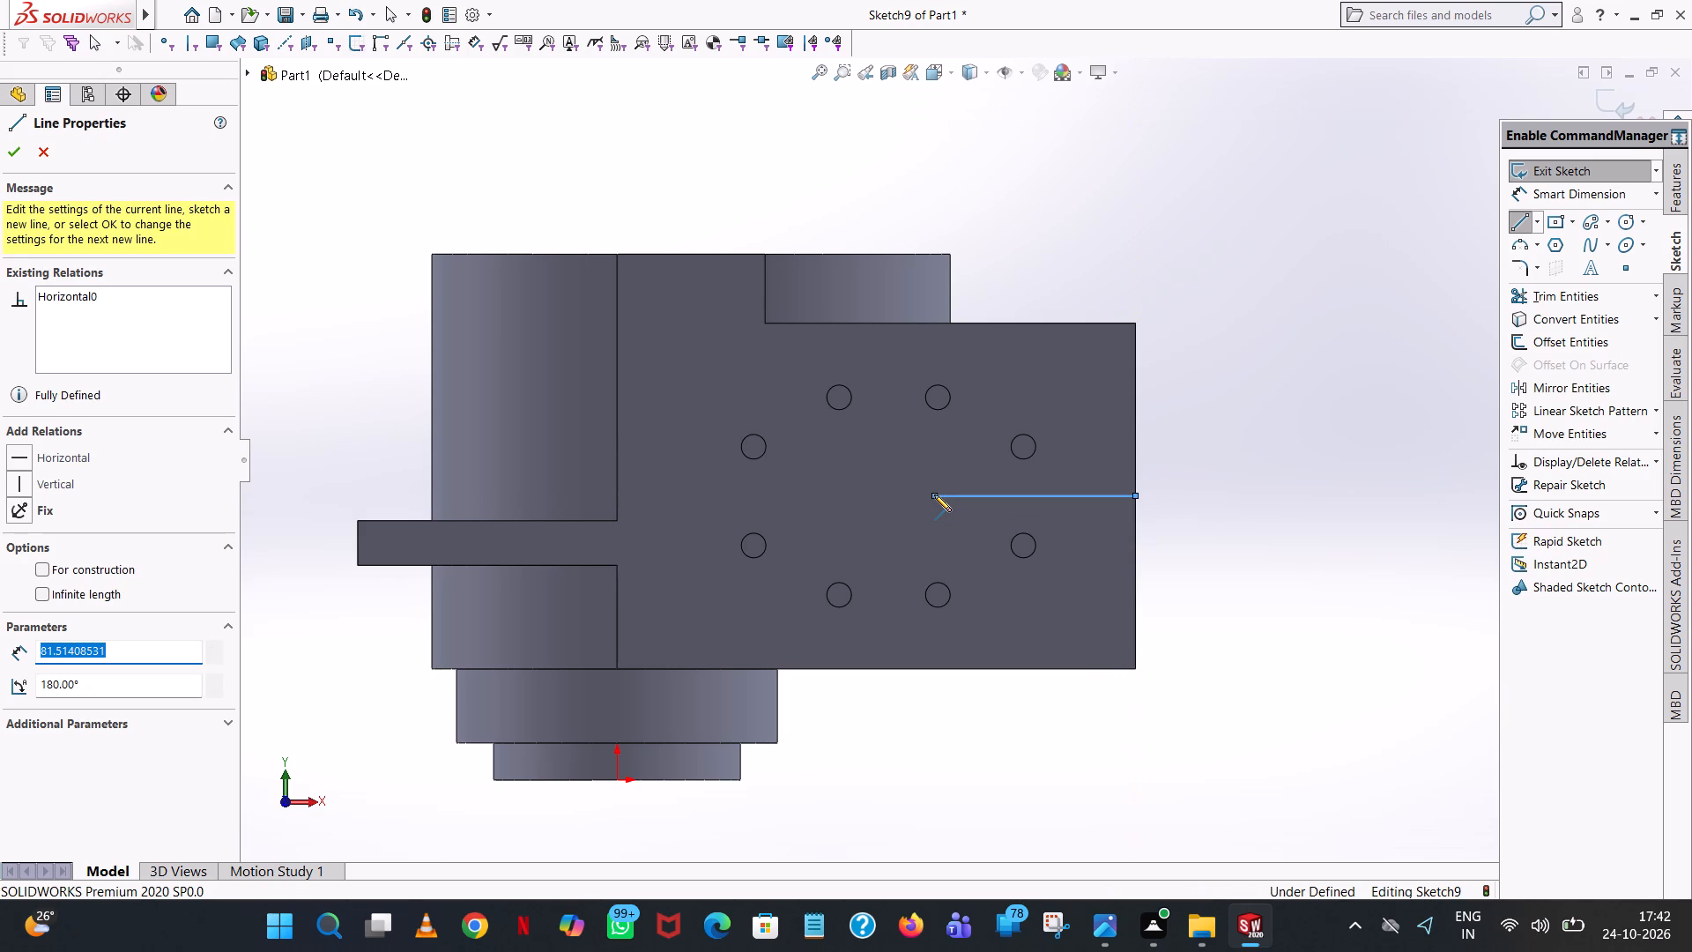
{"action": "type", "text": "25+"}
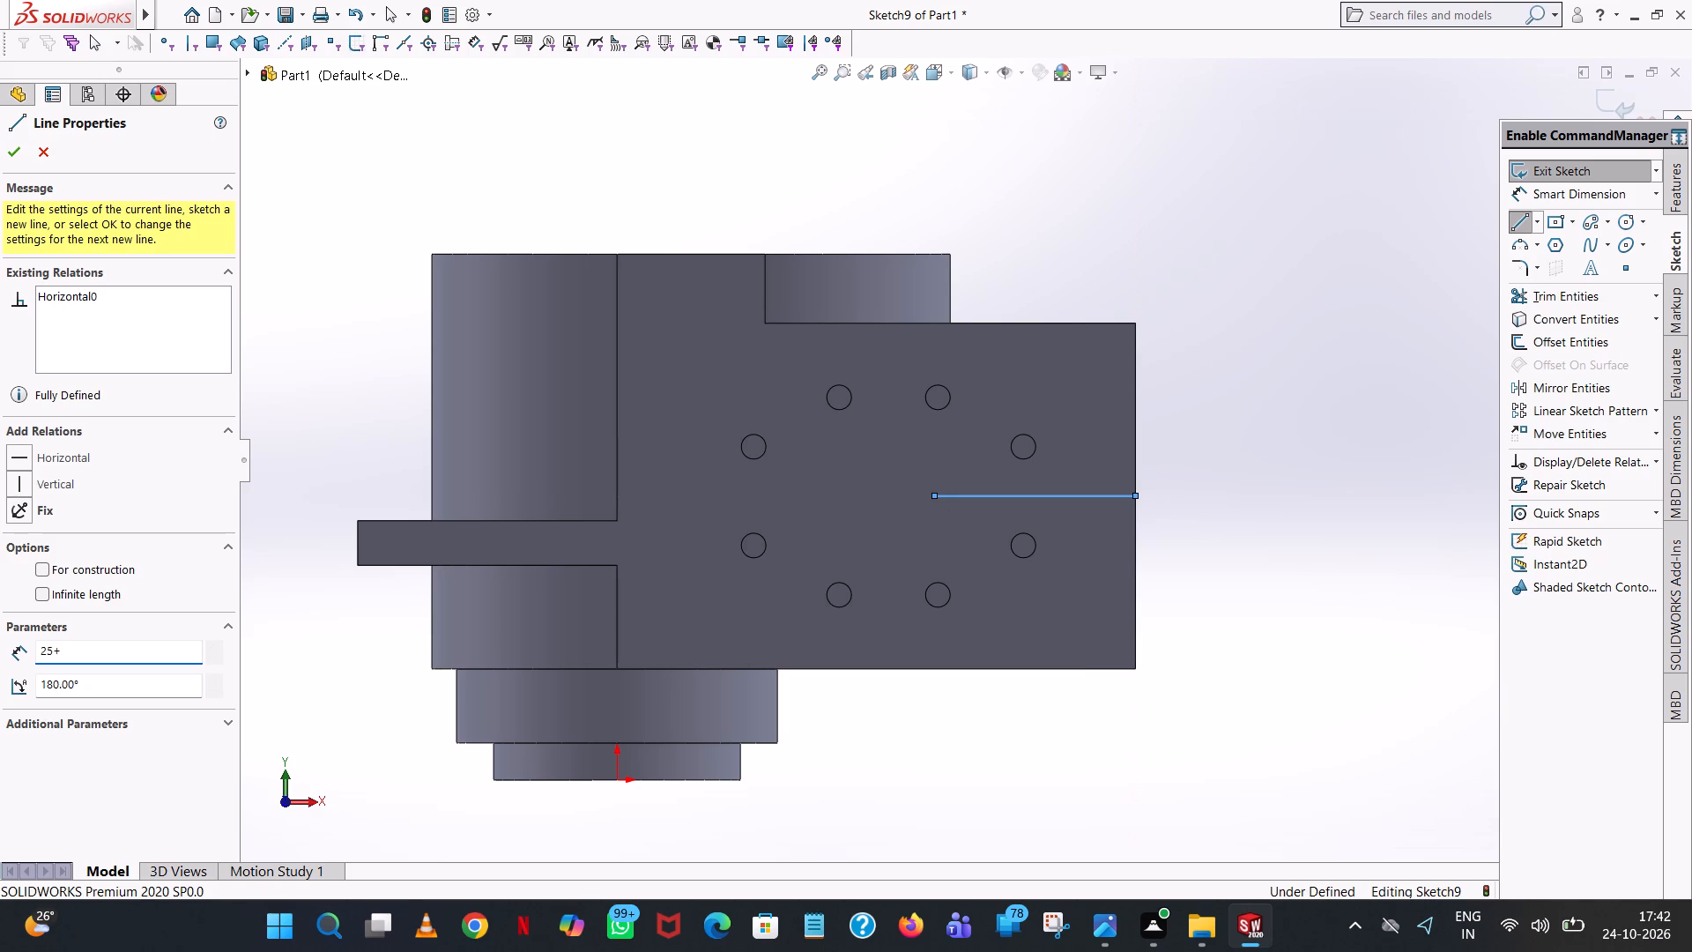
{"action": "type", "text": "55"}
{"action": "key", "text": "Return"}
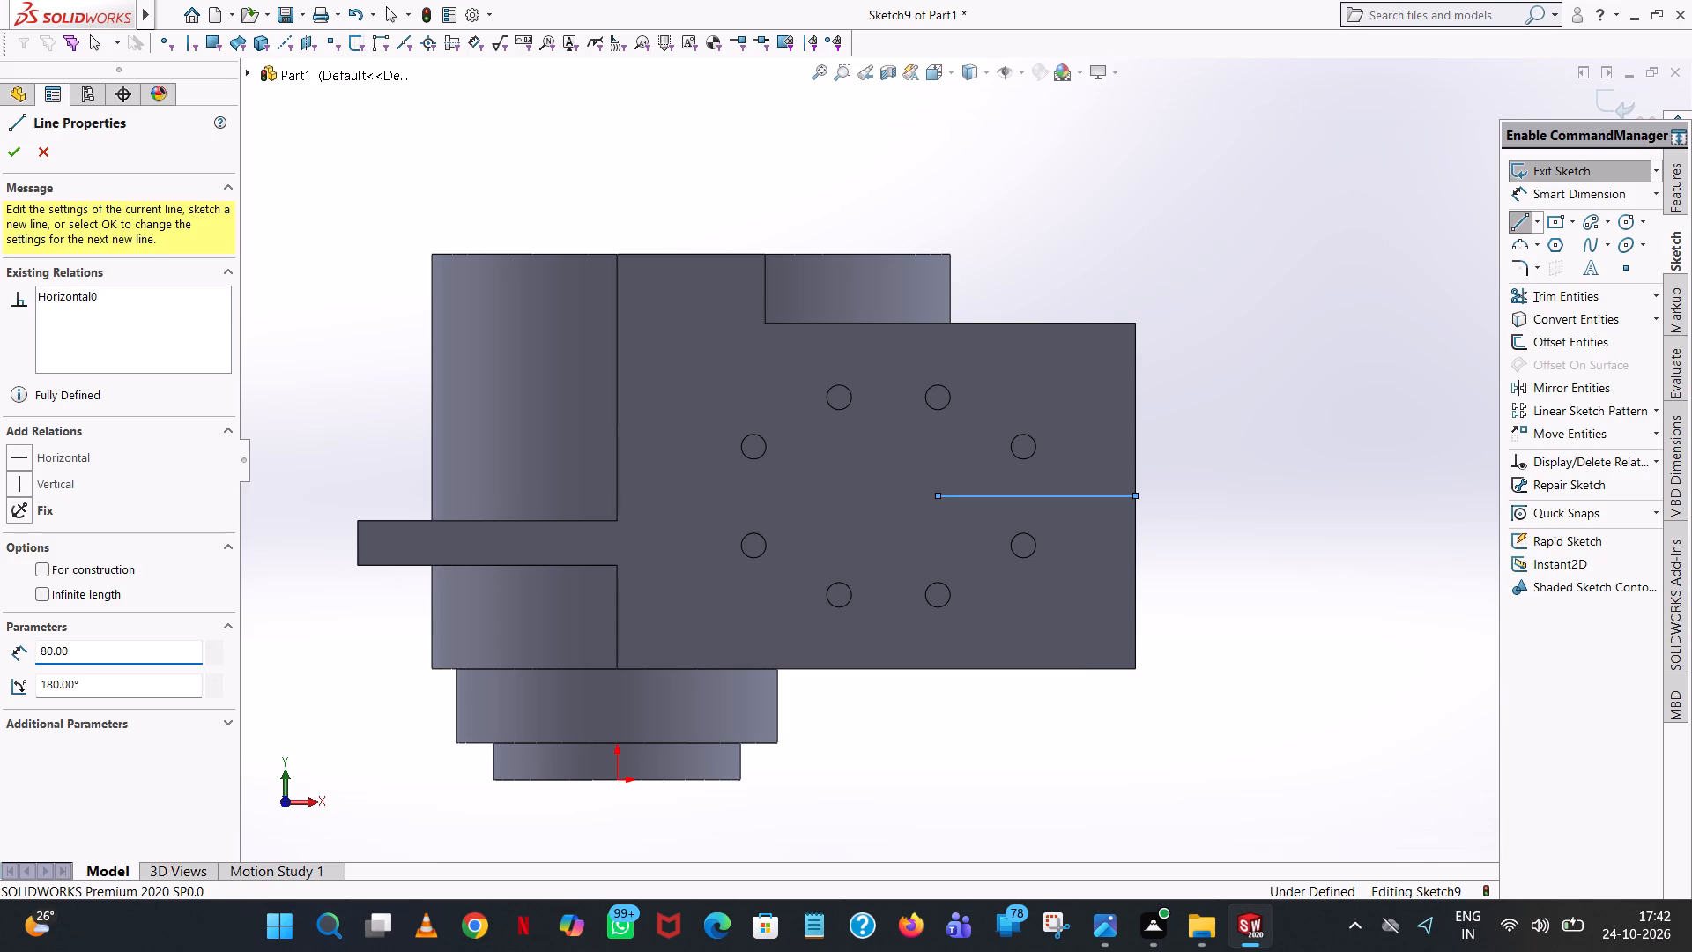
{"action": "right_click", "coordinate": [934, 495]}
{"action": "left_click", "coordinate": [1010, 514]}
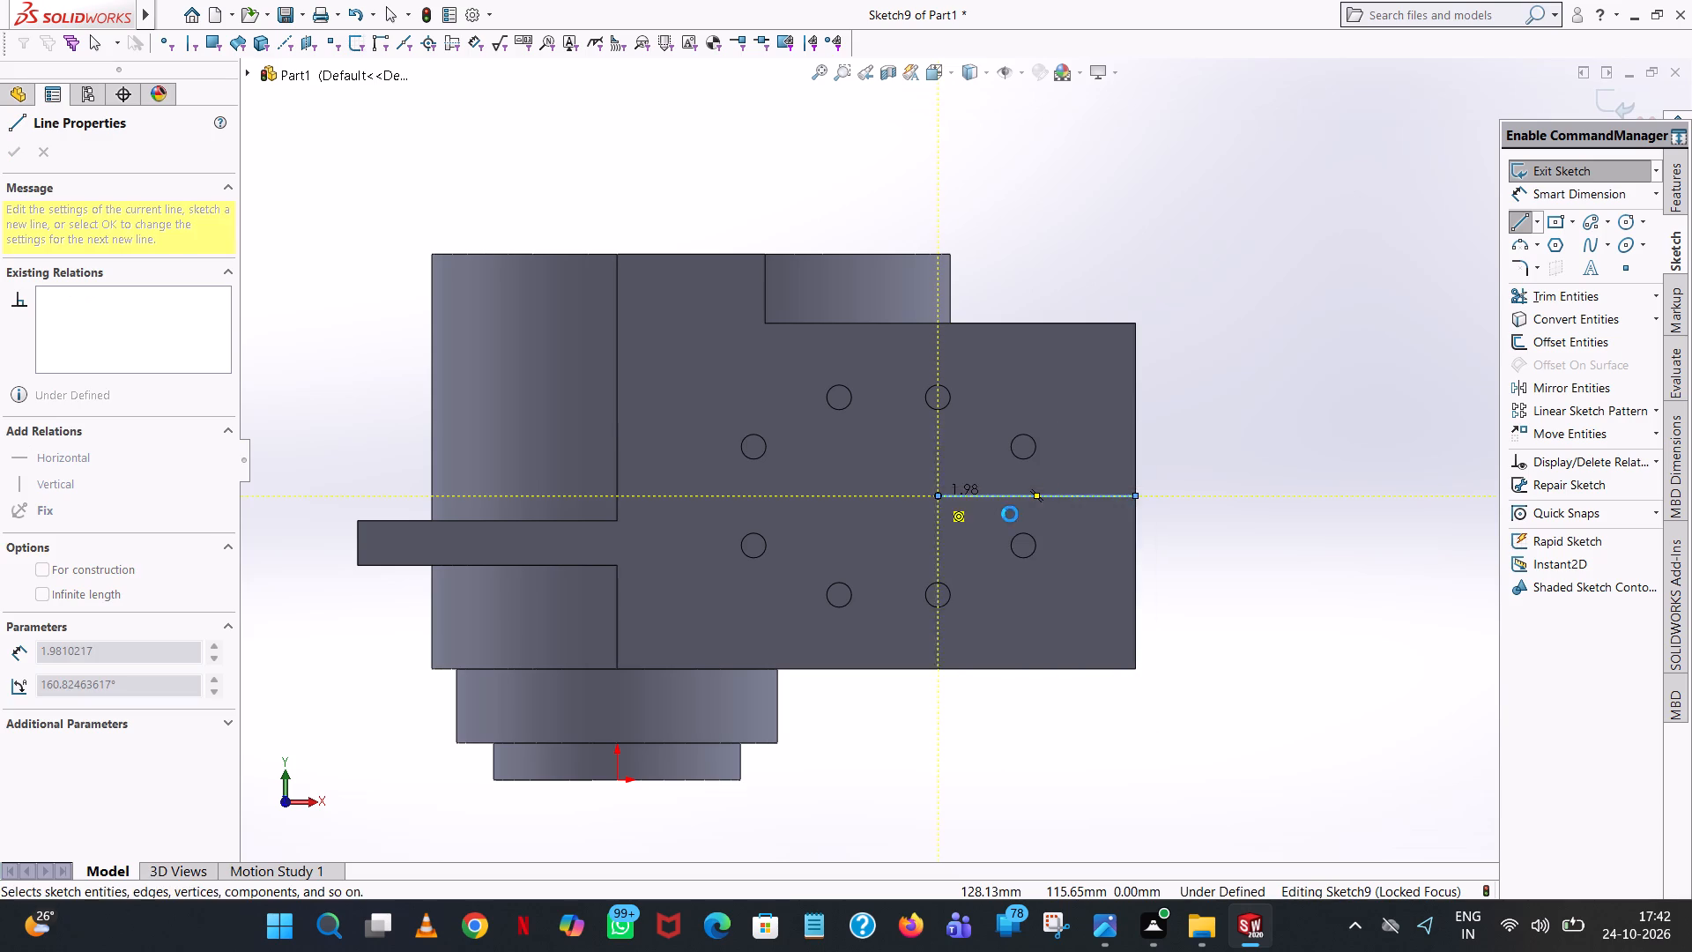
Sketch a circle of 30 mm radius centred on the inner endpoint of the 80 mm line.
{"action": "left_click", "coordinate": [1632, 226]}
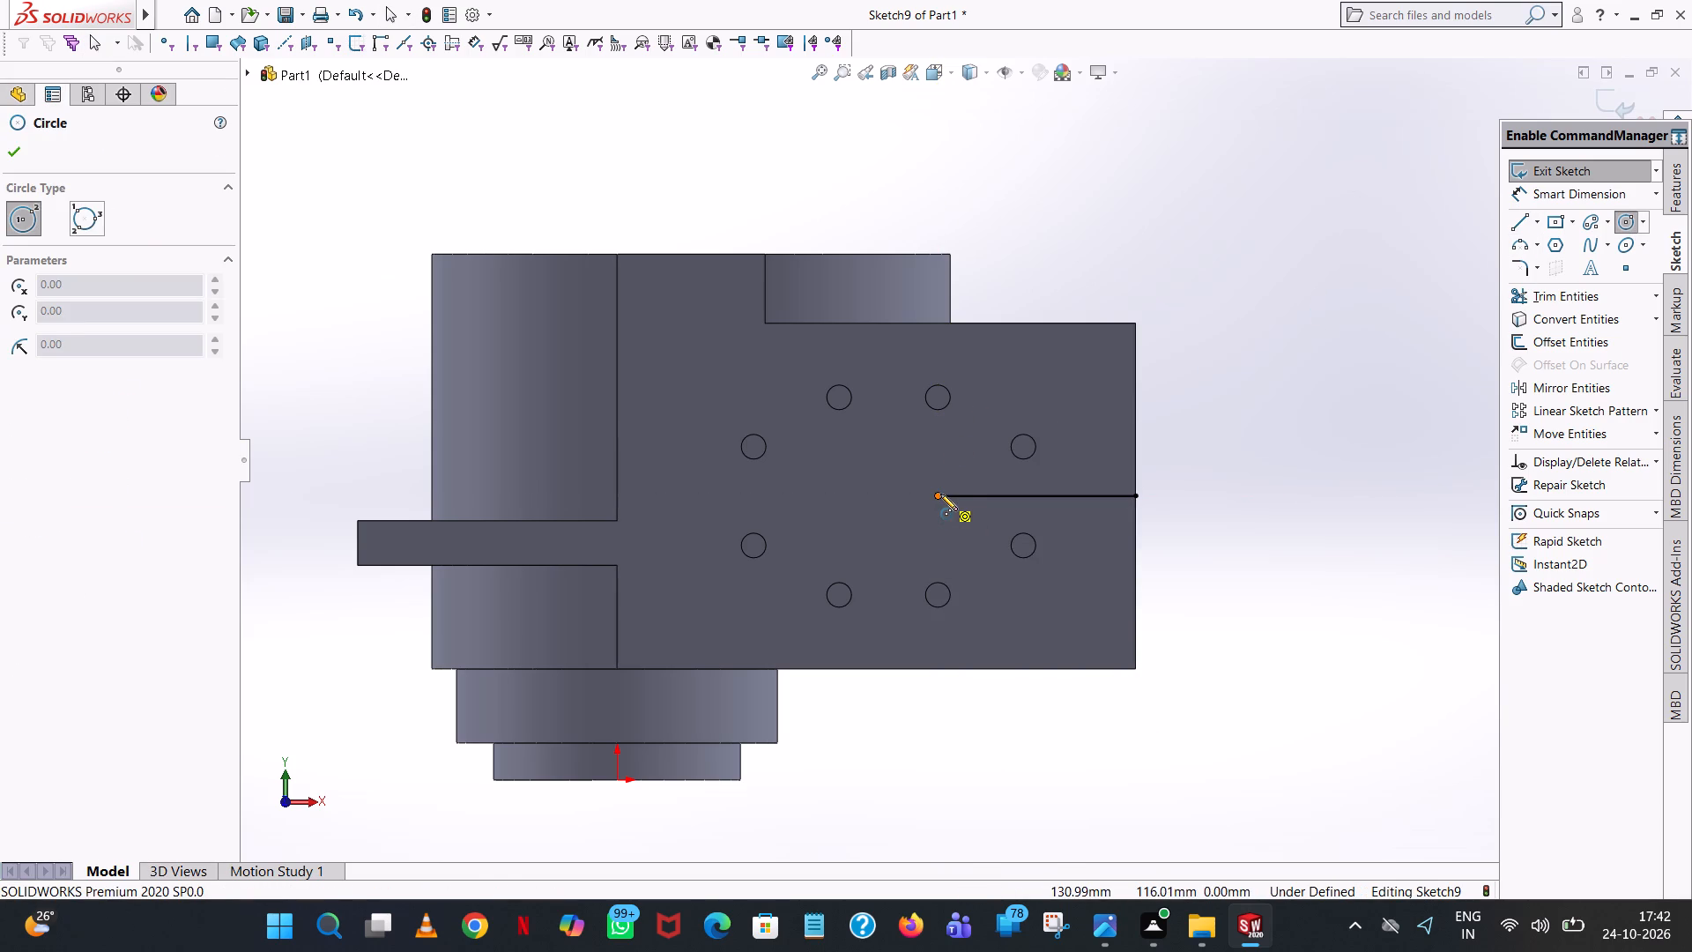
{"action": "left_click", "coordinate": [939, 495]}
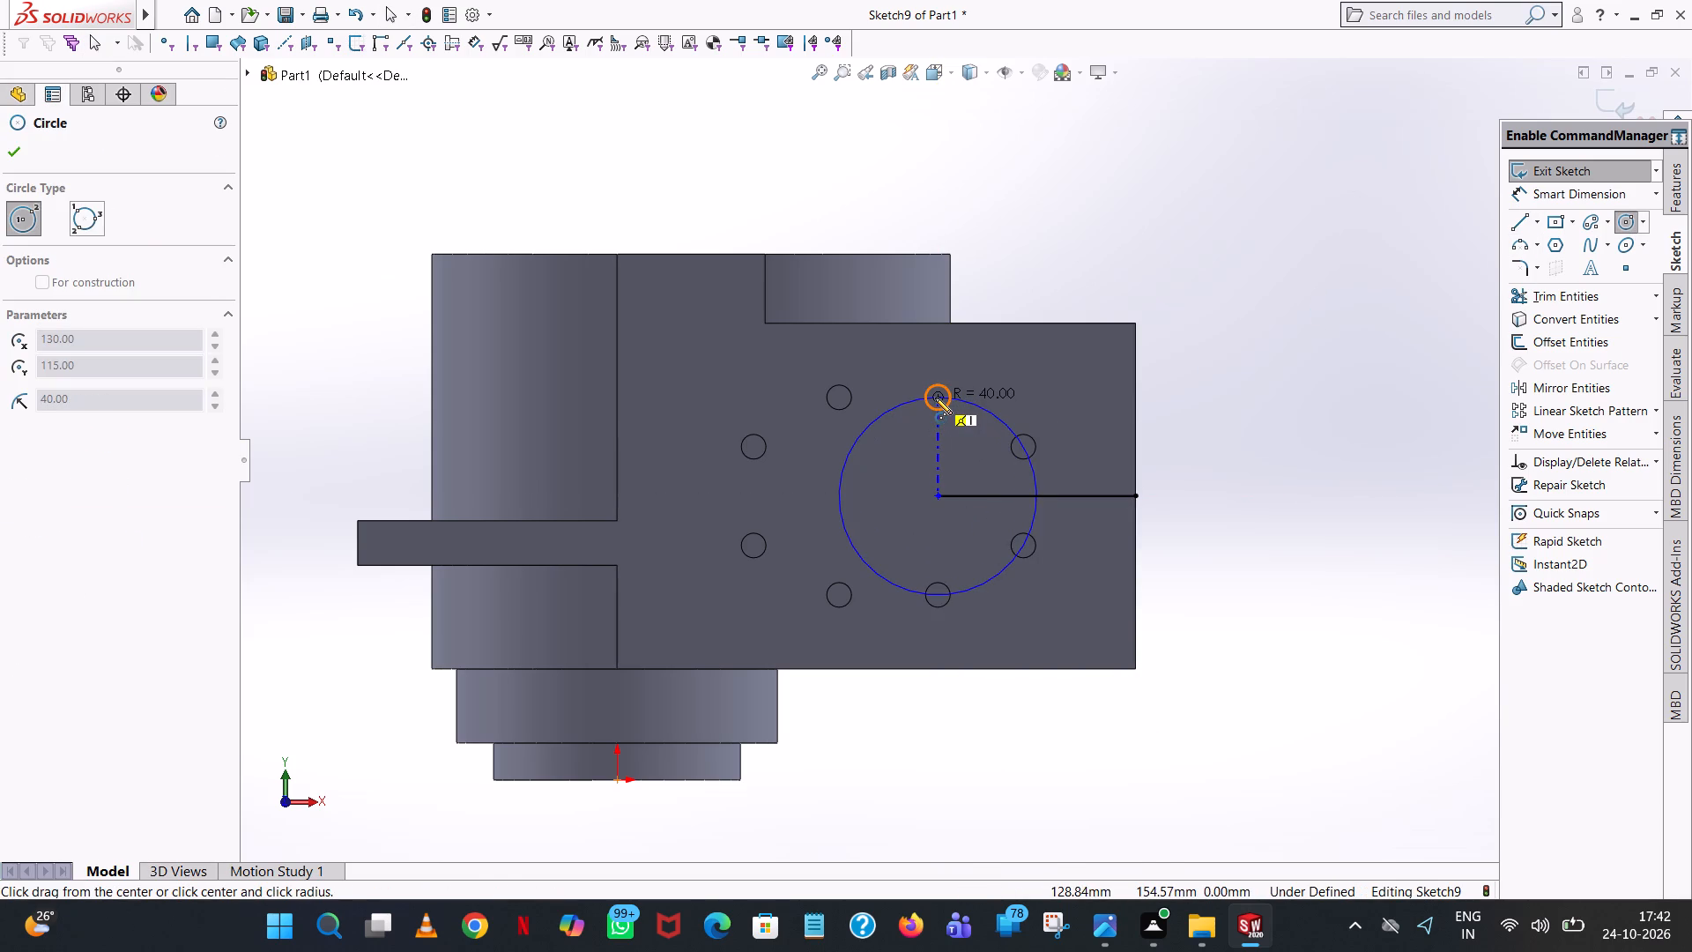
{"action": "scroll", "coordinate": [935, 398], "scroll_direction": "down", "scroll_amount": 5}
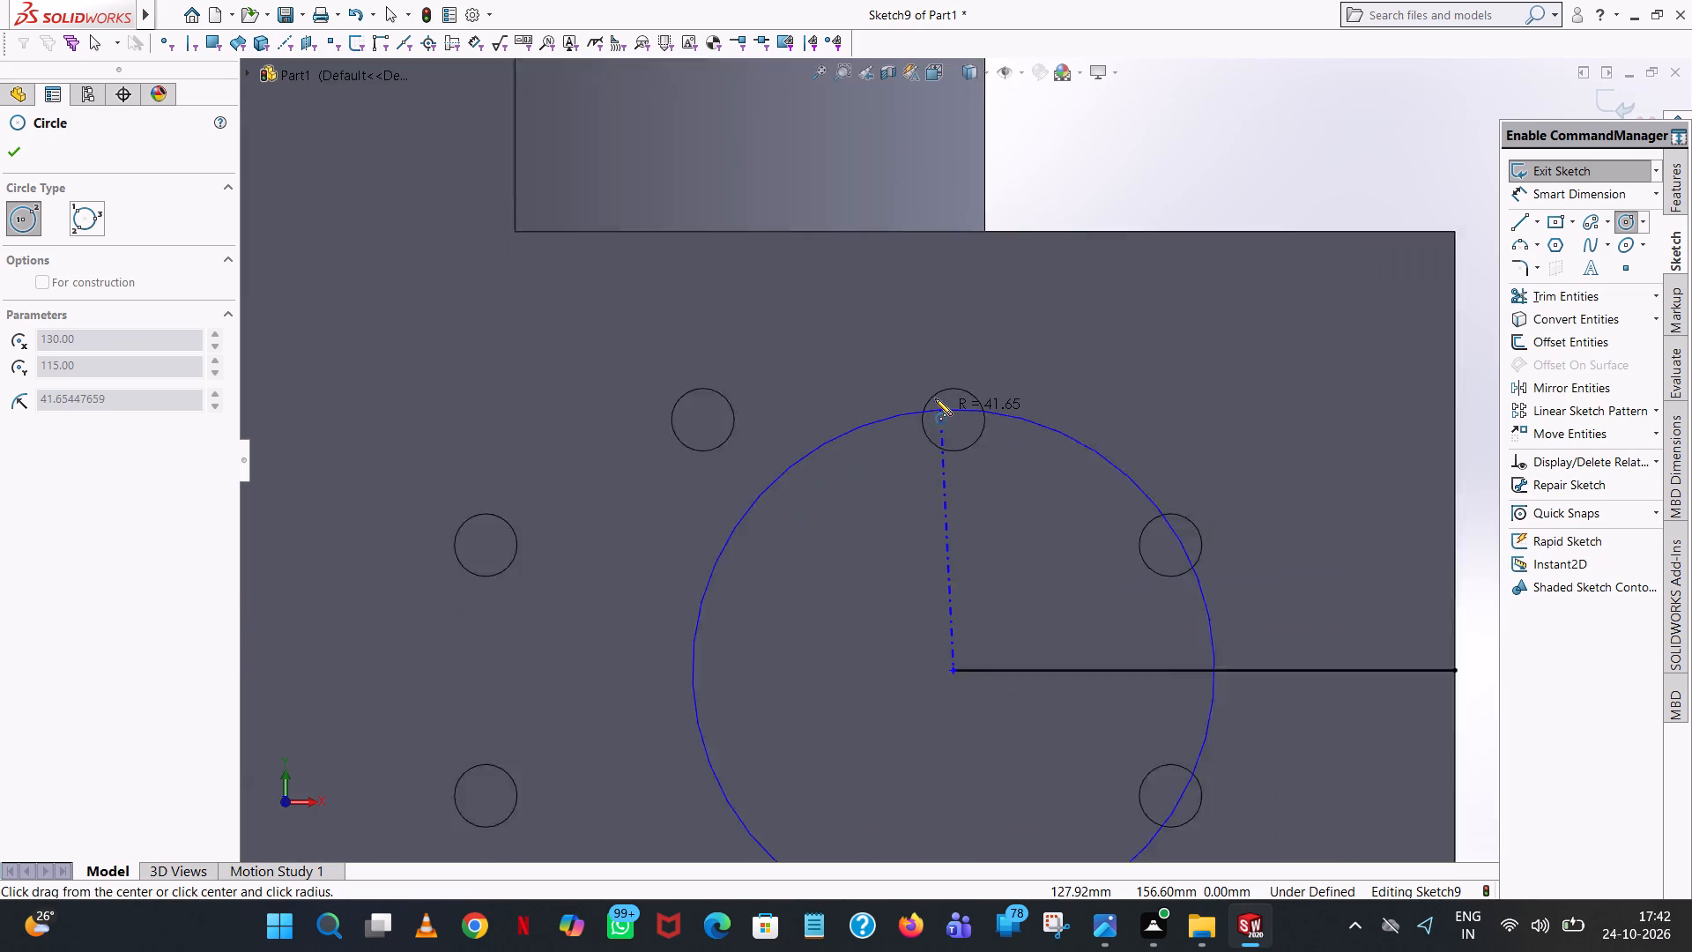
{"action": "scroll", "coordinate": [935, 398], "scroll_direction": "down", "scroll_amount": 2}
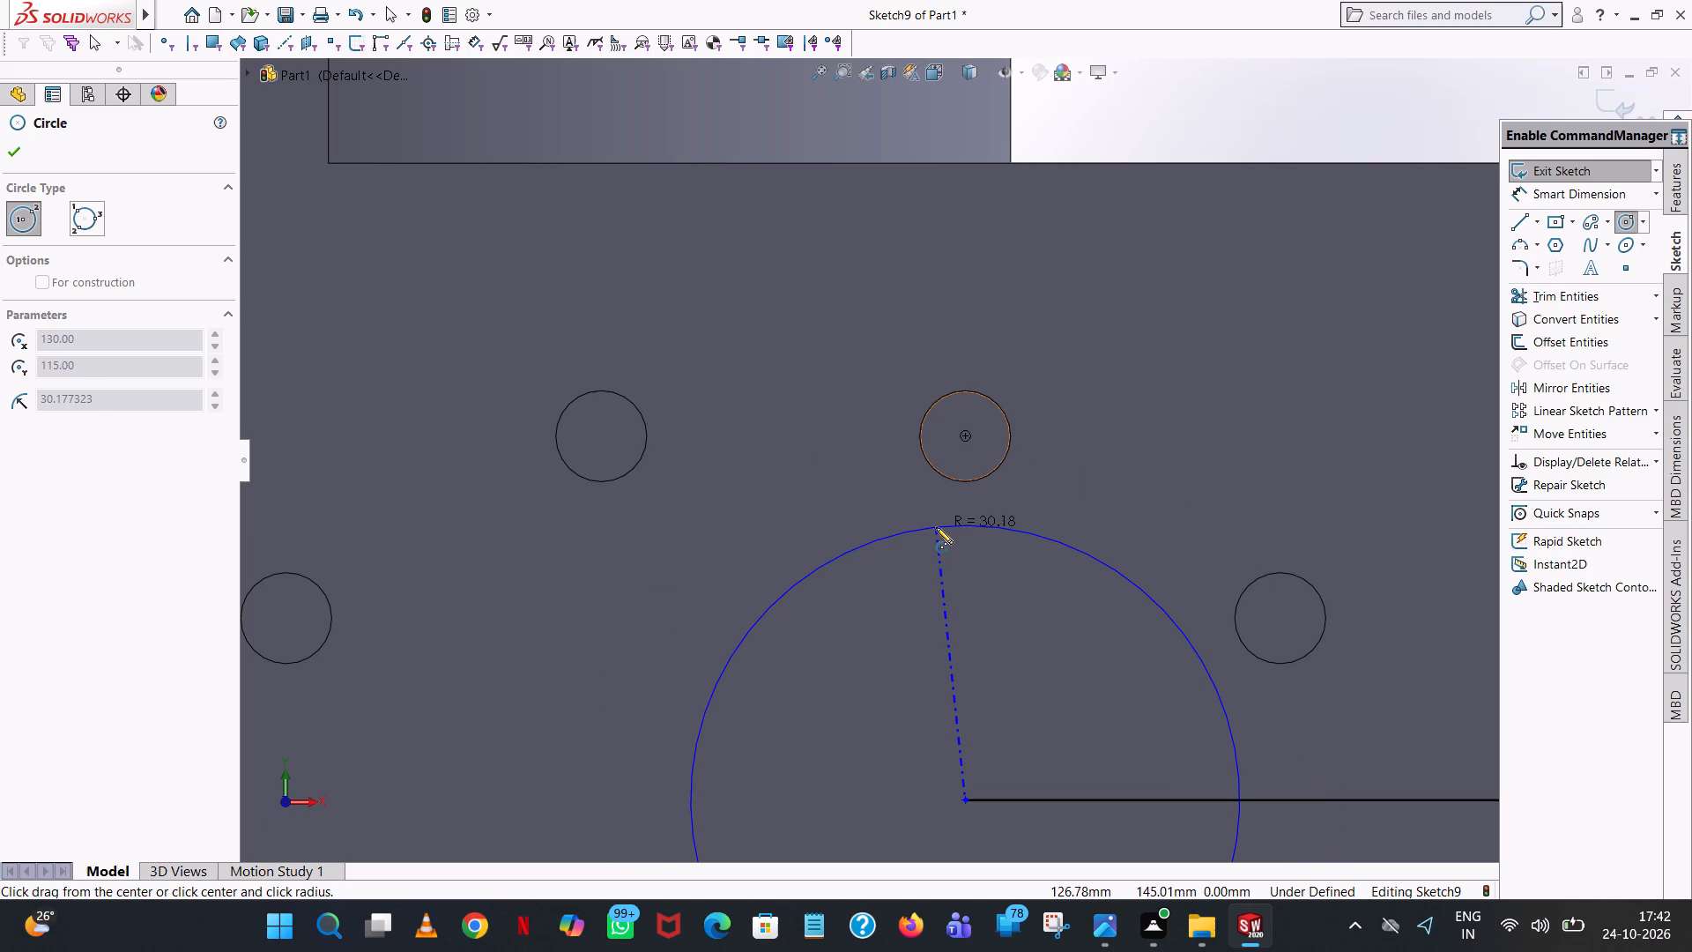
{"action": "left_click", "coordinate": [954, 527]}
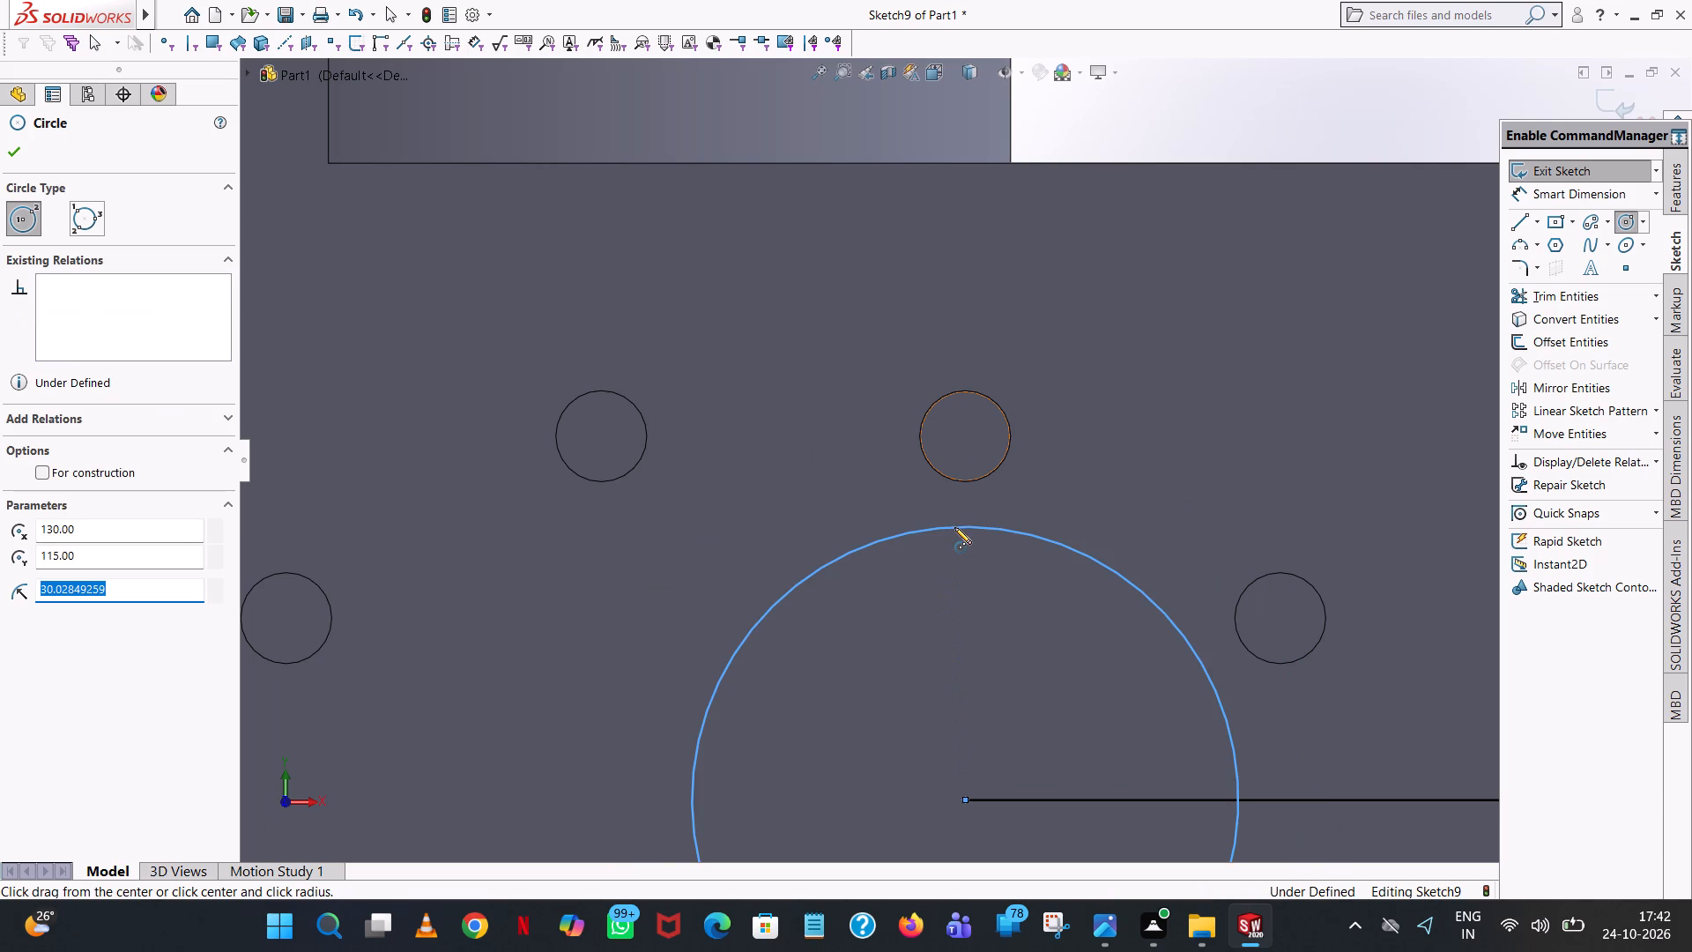
{"action": "type", "text": "30"}
{"action": "key", "text": "Return"}
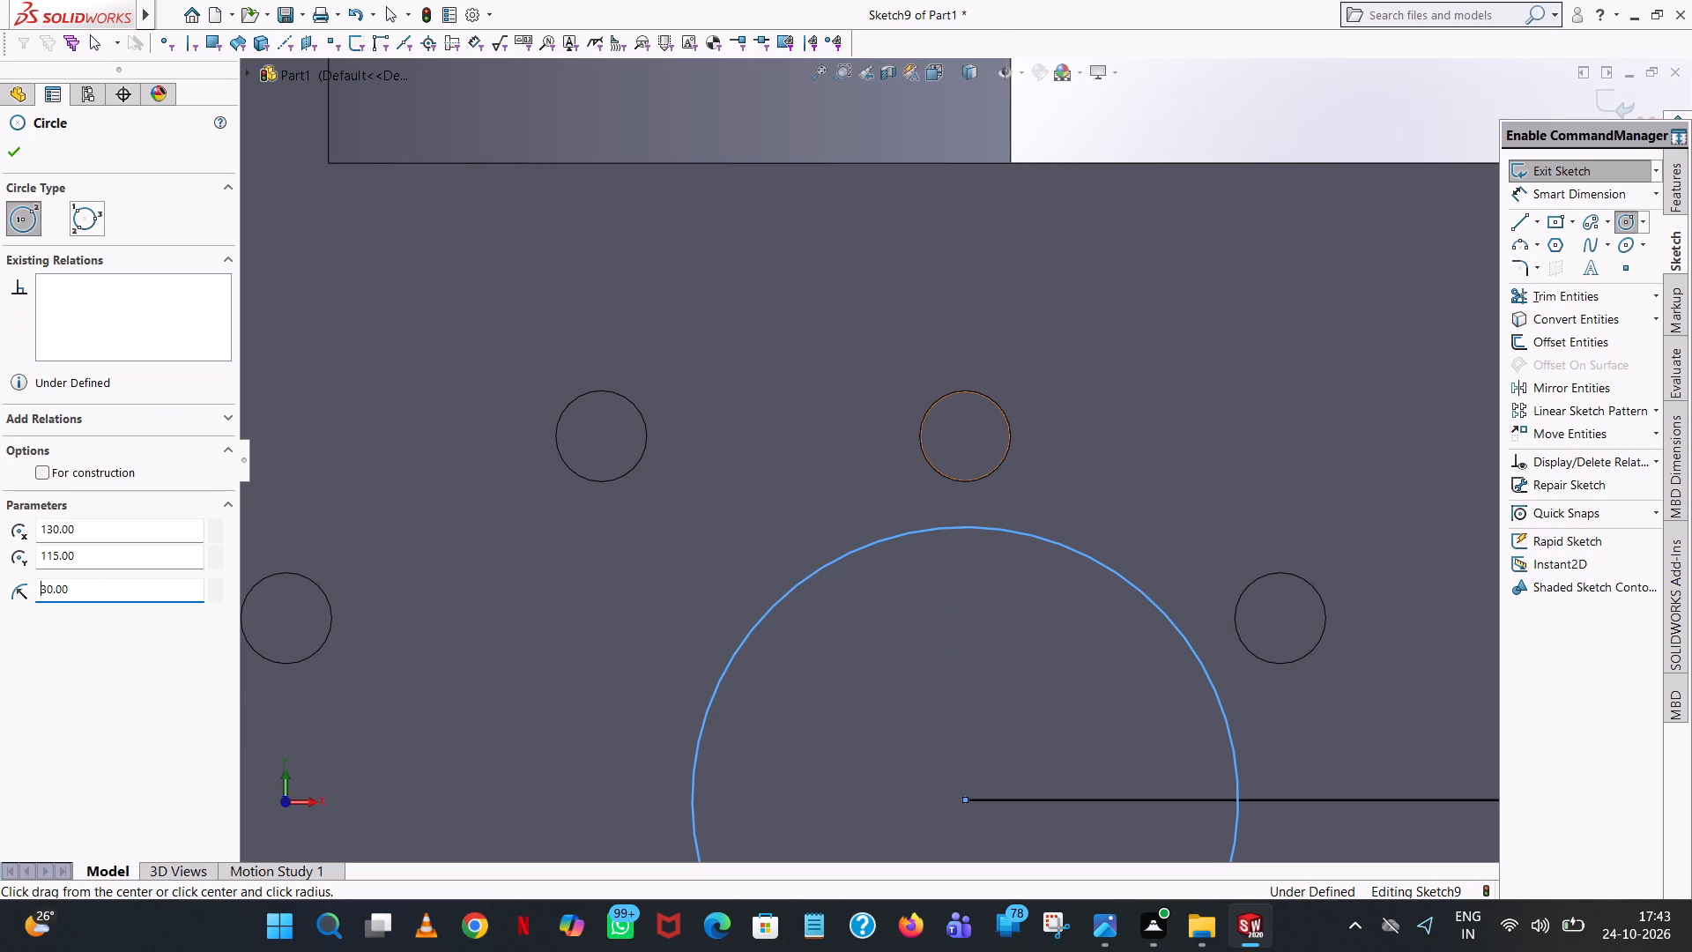
{"action": "scroll", "coordinate": [954, 527], "scroll_direction": "up", "scroll_amount": 7}
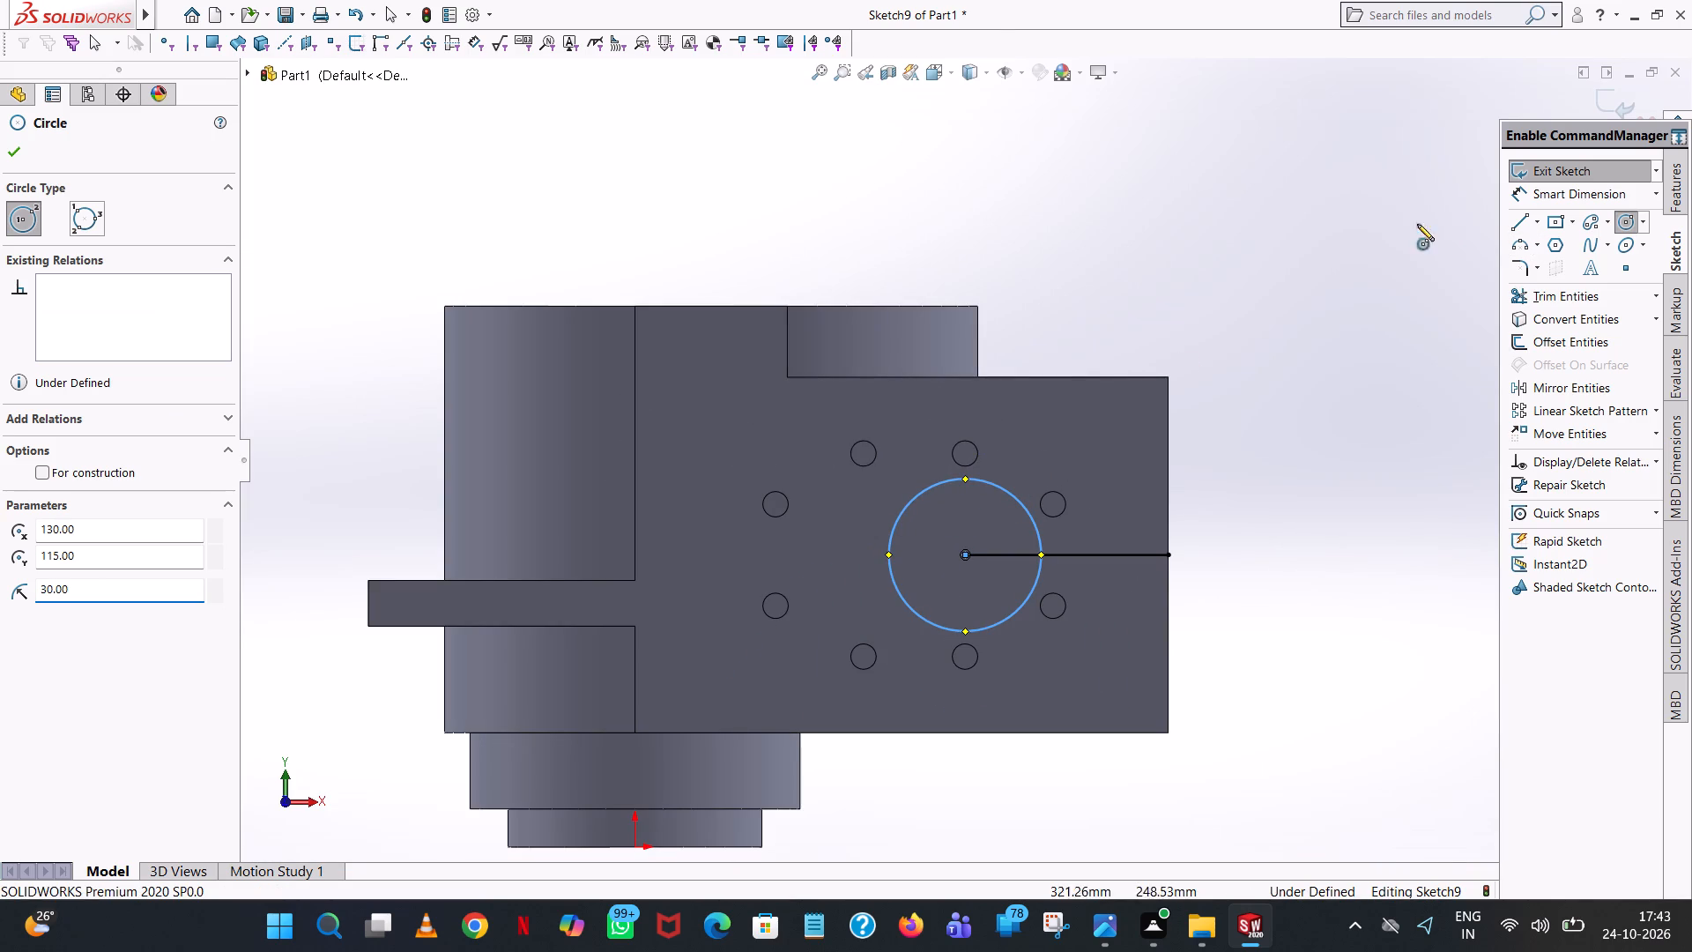
{"action": "left_click", "coordinate": [12, 145]}
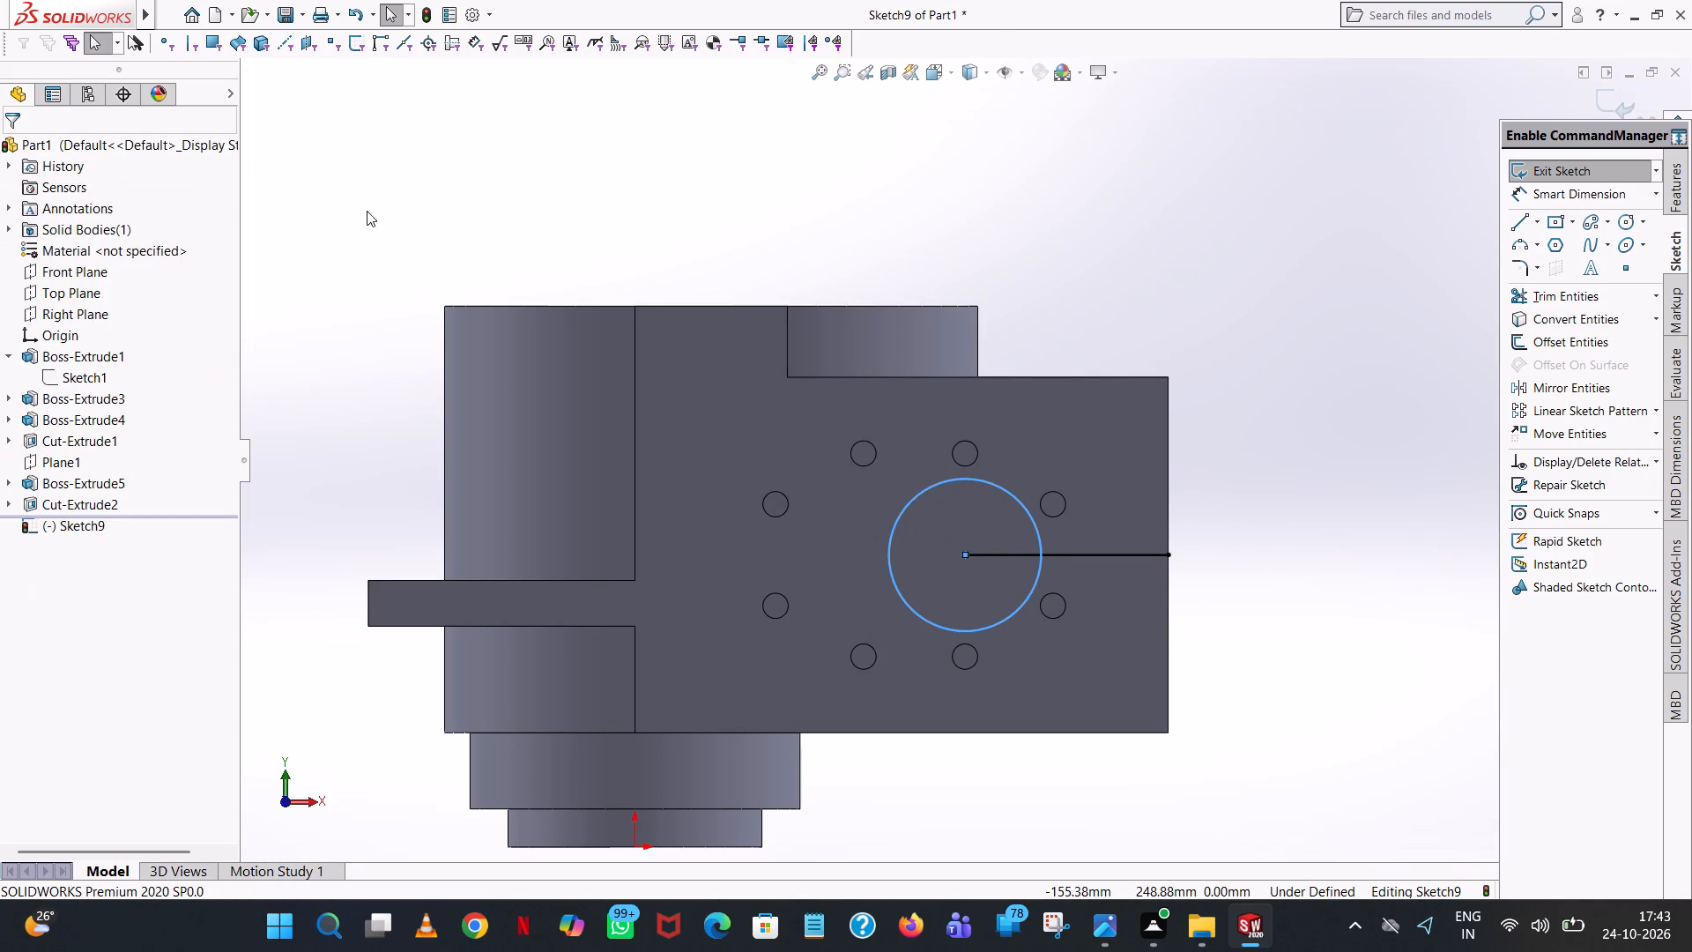
{"action": "left_click", "coordinate": [1082, 245]}
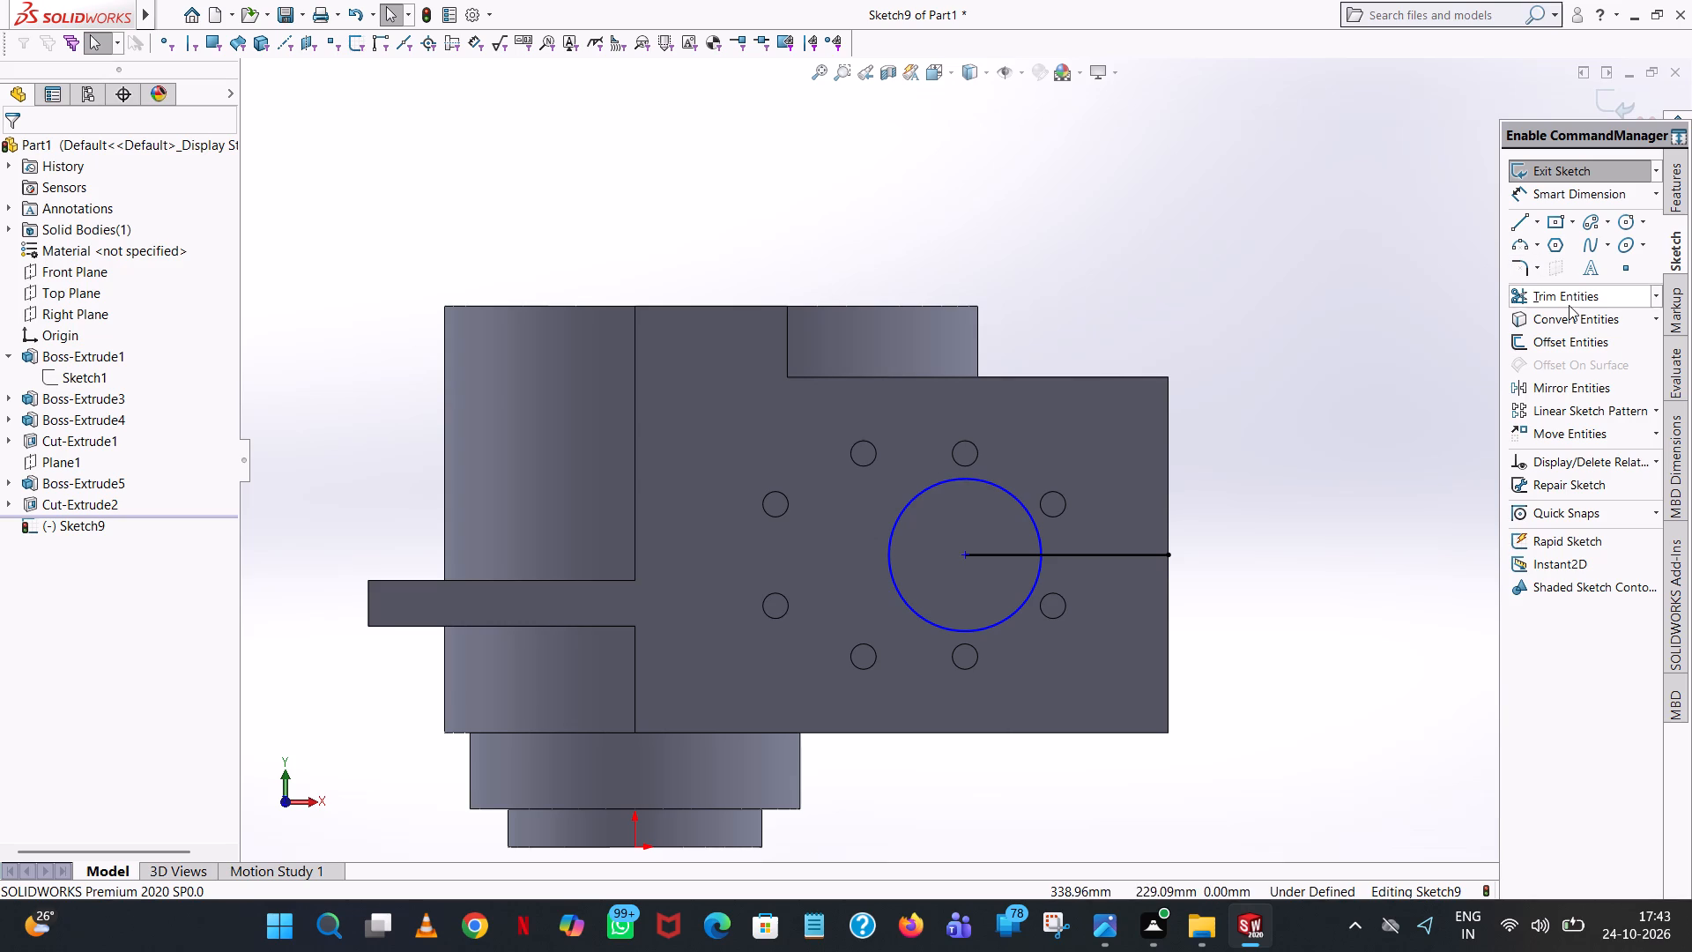
Trim away the 80 mm reference line both outside and inside the circle.
{"action": "left_click", "coordinate": [1569, 305]}
{"action": "left_click", "coordinate": [1081, 548]}
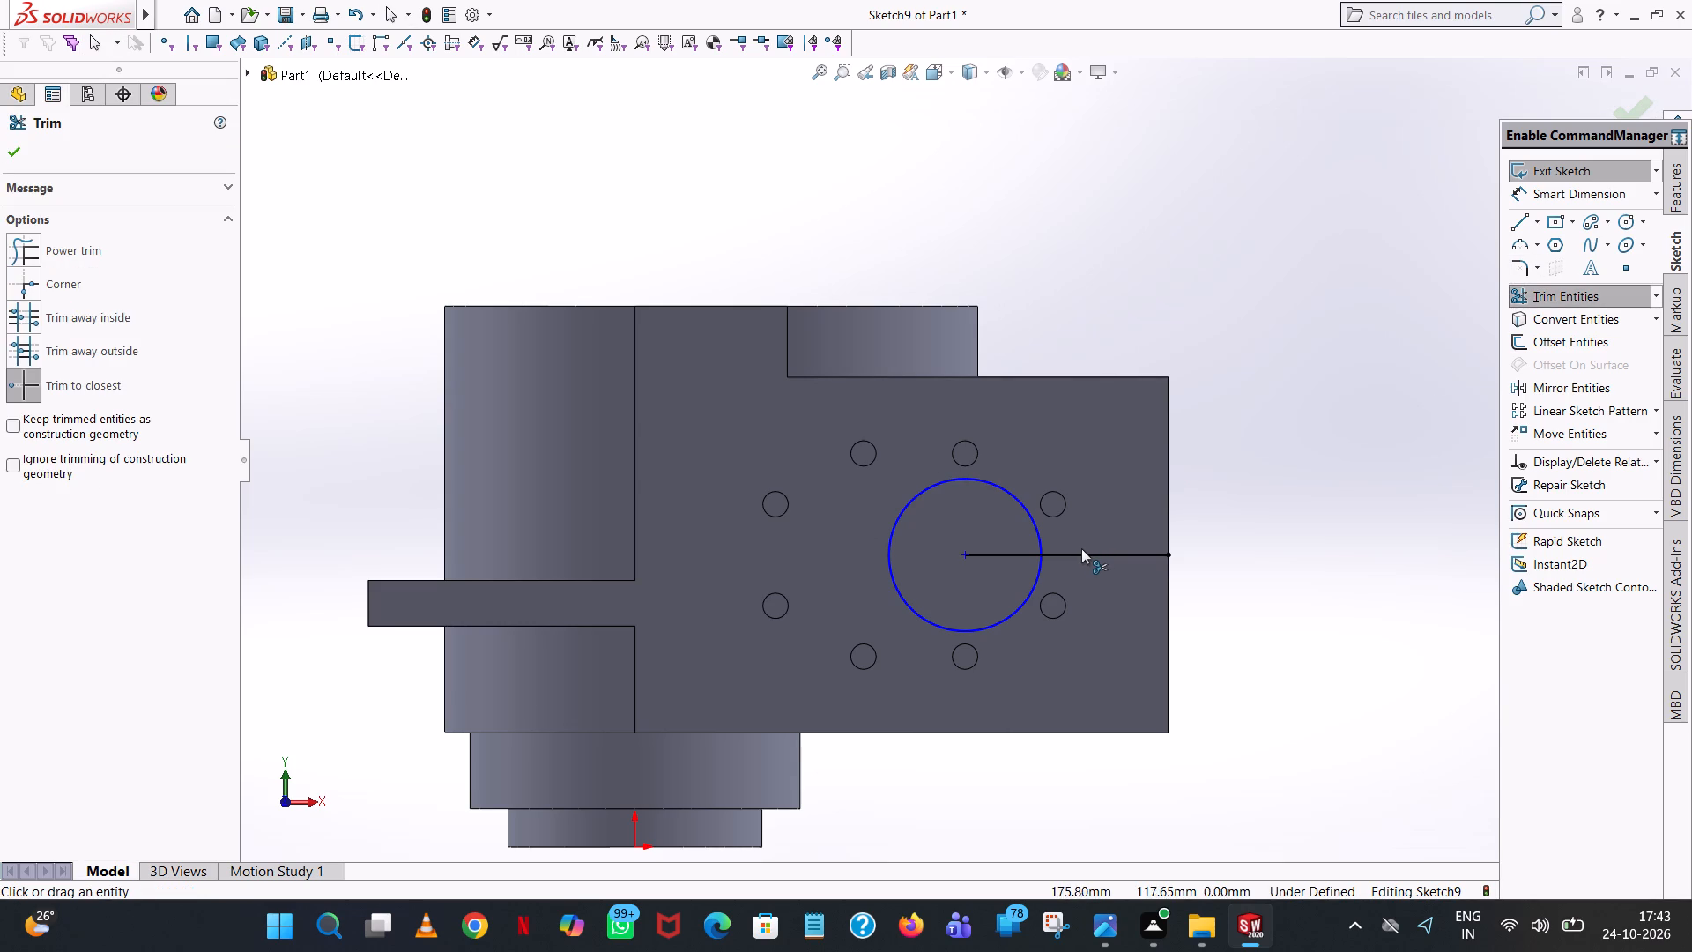
{"action": "left_click", "coordinate": [1079, 553]}
{"action": "left_click", "coordinate": [1015, 553]}
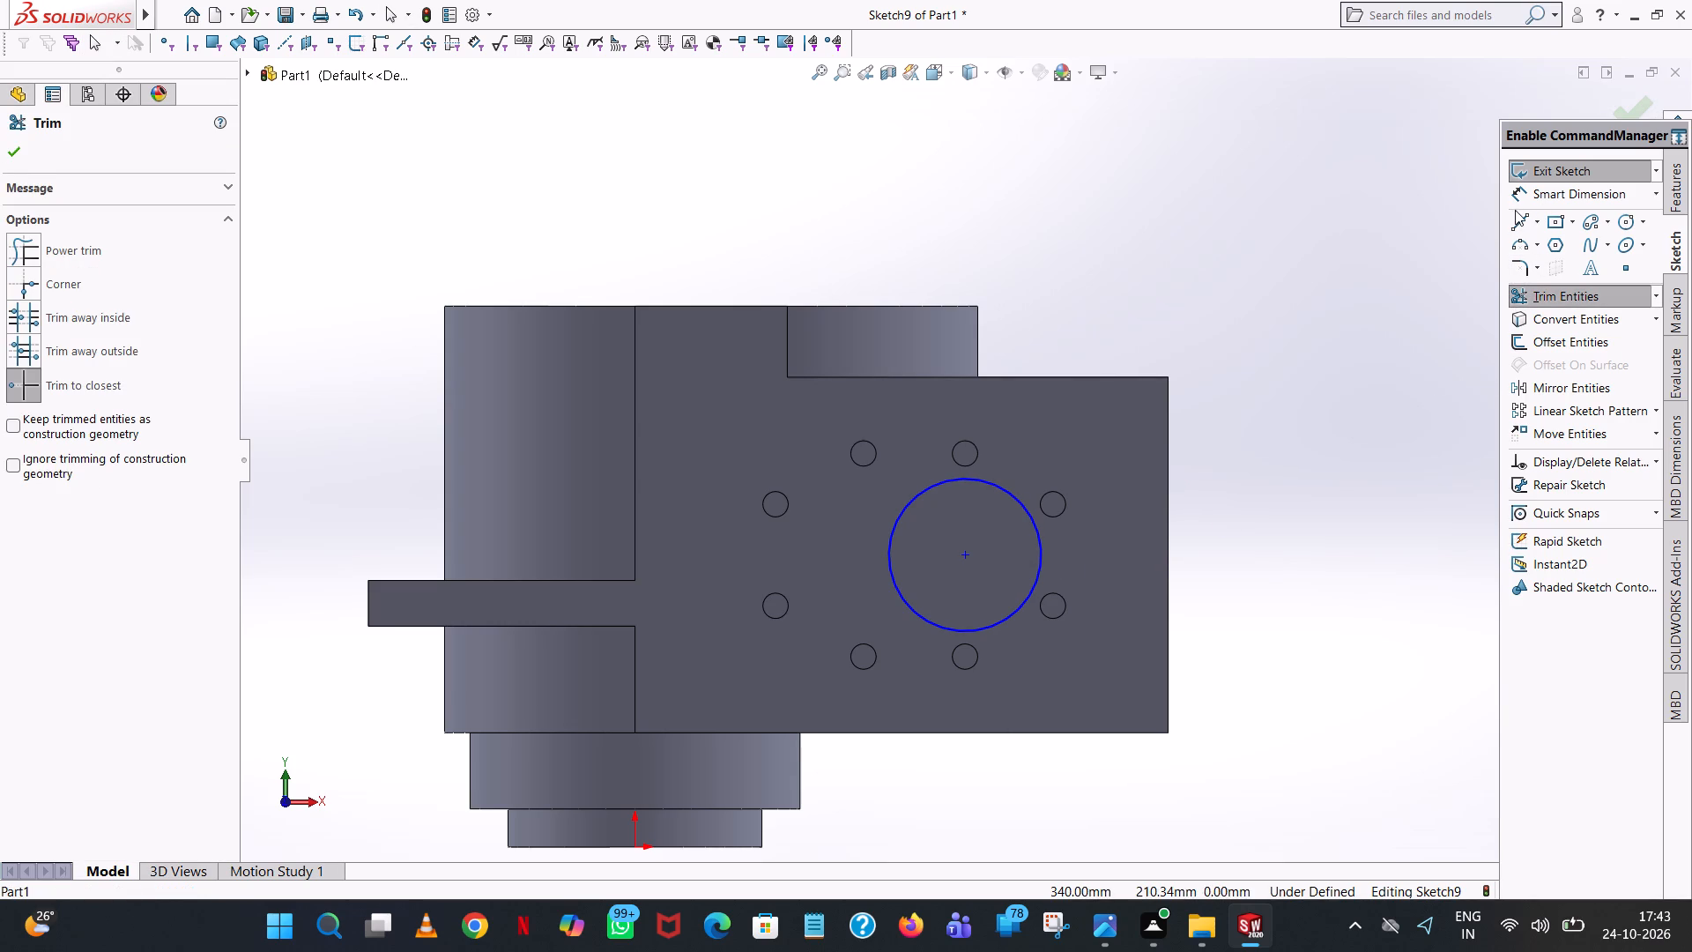
Sketch a 40 mm horizontal line from the circle's centre toward the left side of the hole pattern.
{"action": "left_click", "coordinate": [1515, 225]}
{"action": "left_click", "coordinate": [961, 554]}
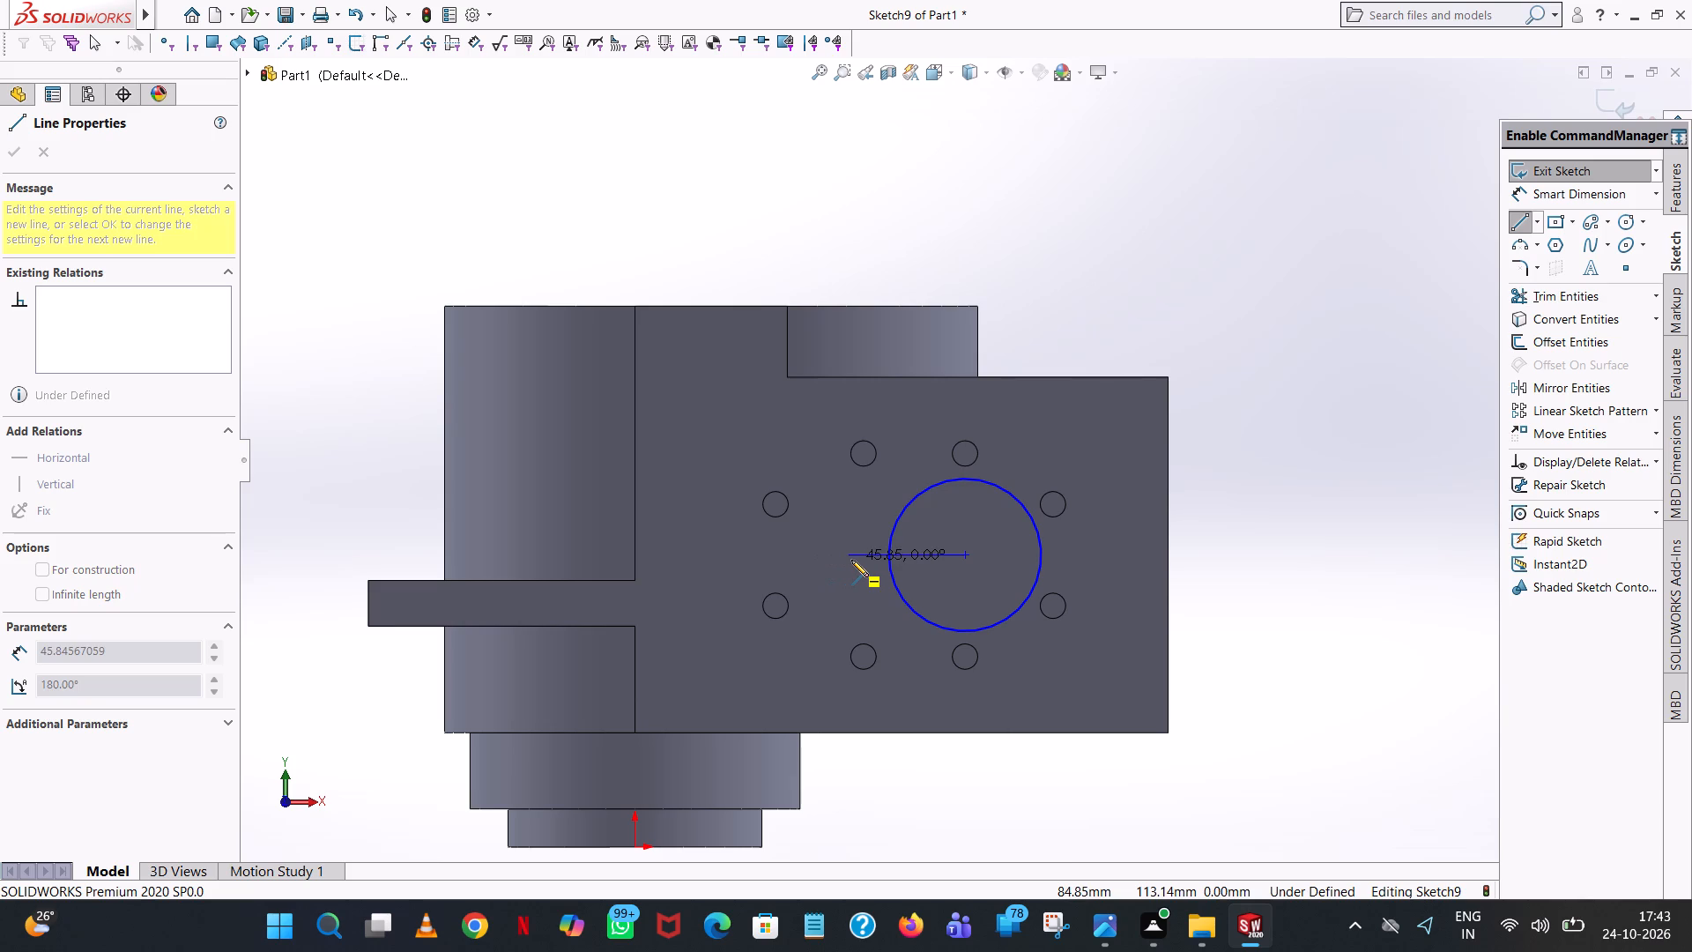
{"action": "left_click", "coordinate": [863, 560]}
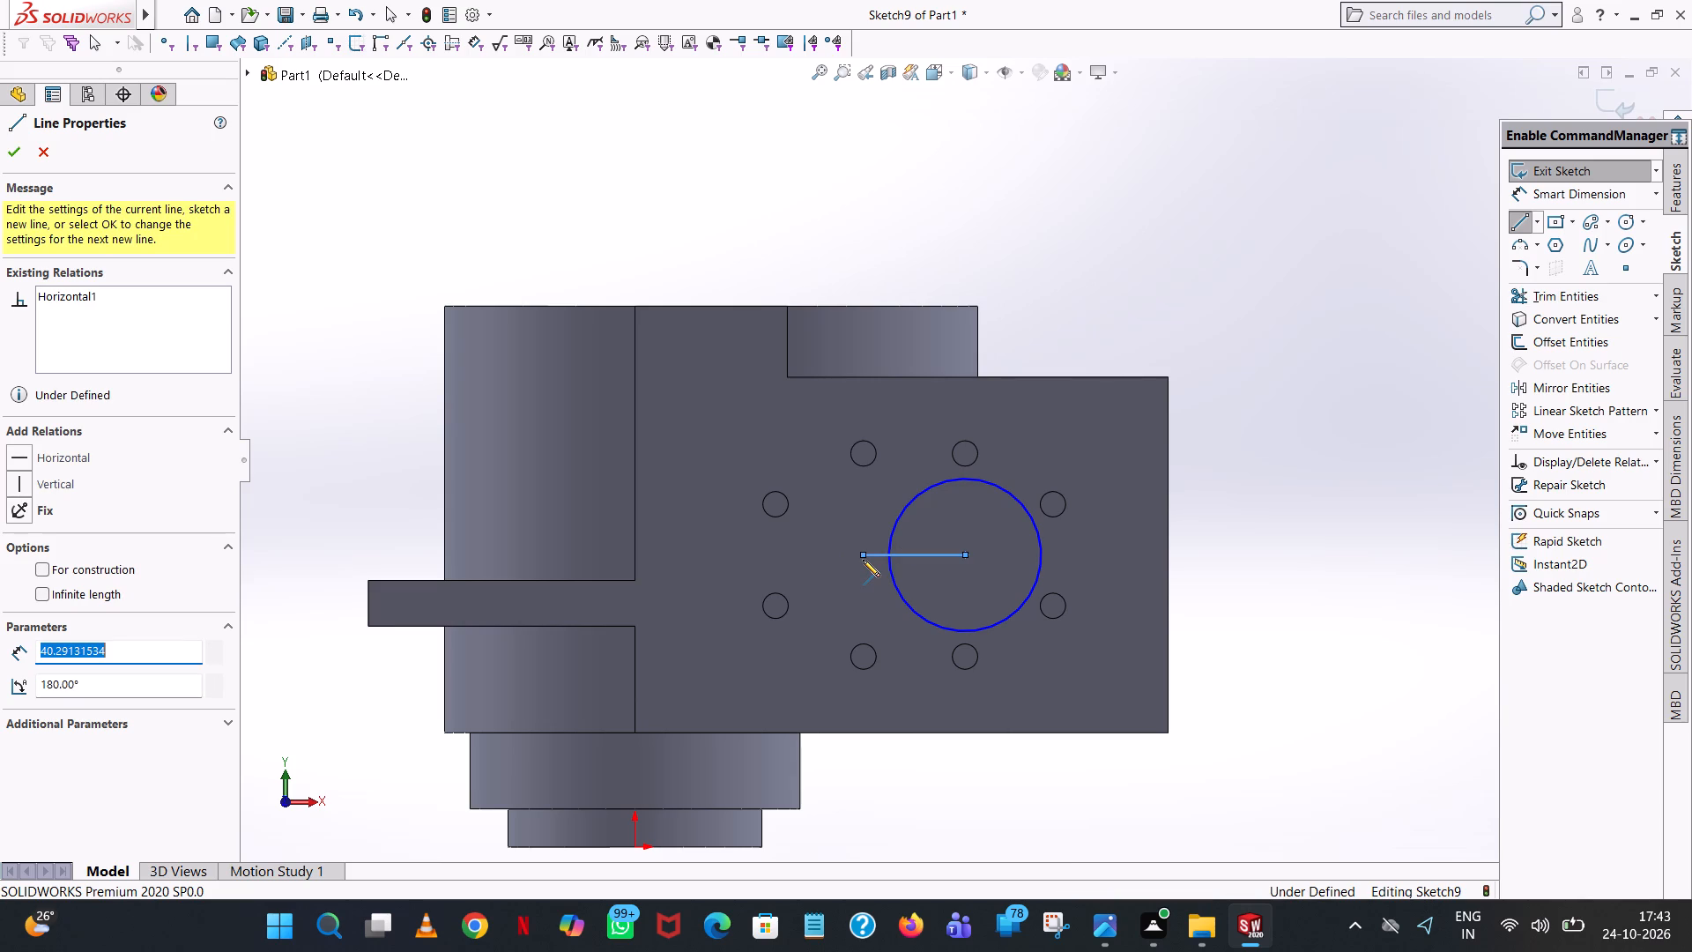
{"action": "type", "text": "40"}
{"action": "key", "text": "Return"}
{"action": "key", "text": "Return"}
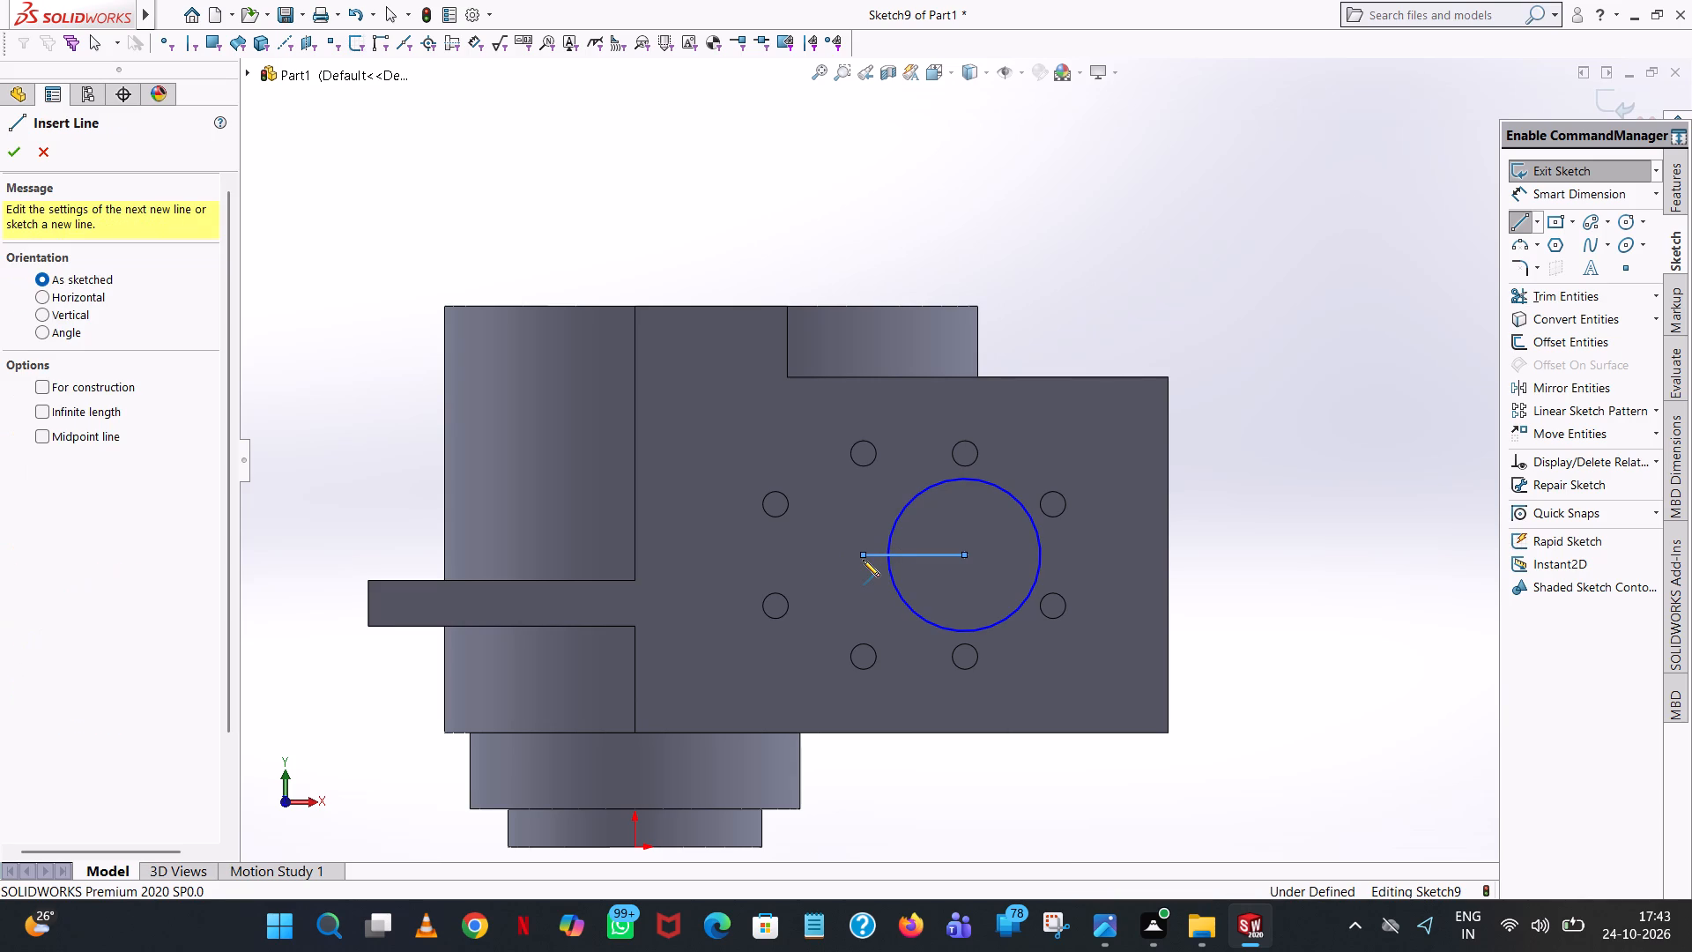
{"action": "right_click", "coordinate": [863, 560]}
{"action": "left_click", "coordinate": [933, 589]}
{"action": "left_click", "coordinate": [940, 580]}
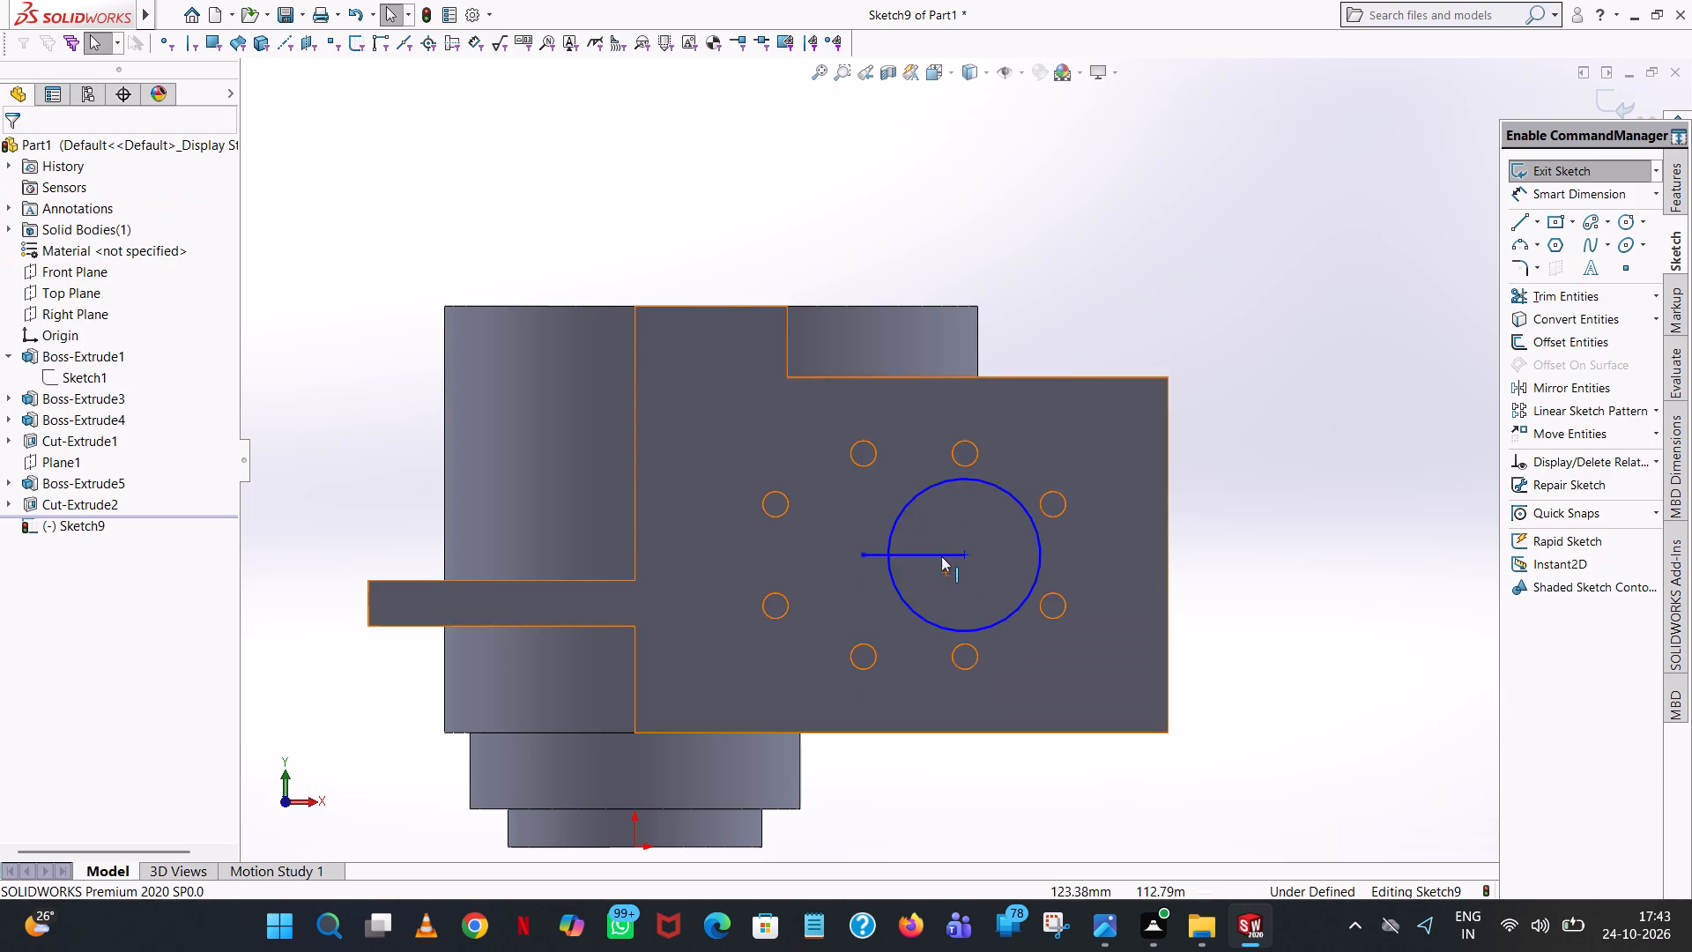
{"action": "left_click", "coordinate": [939, 555]}
Sketch a second circle of 30 mm radius centred on the left endpoint of the 40 mm line.
{"action": "scroll", "coordinate": [937, 555], "scroll_direction": "down", "scroll_amount": 4}
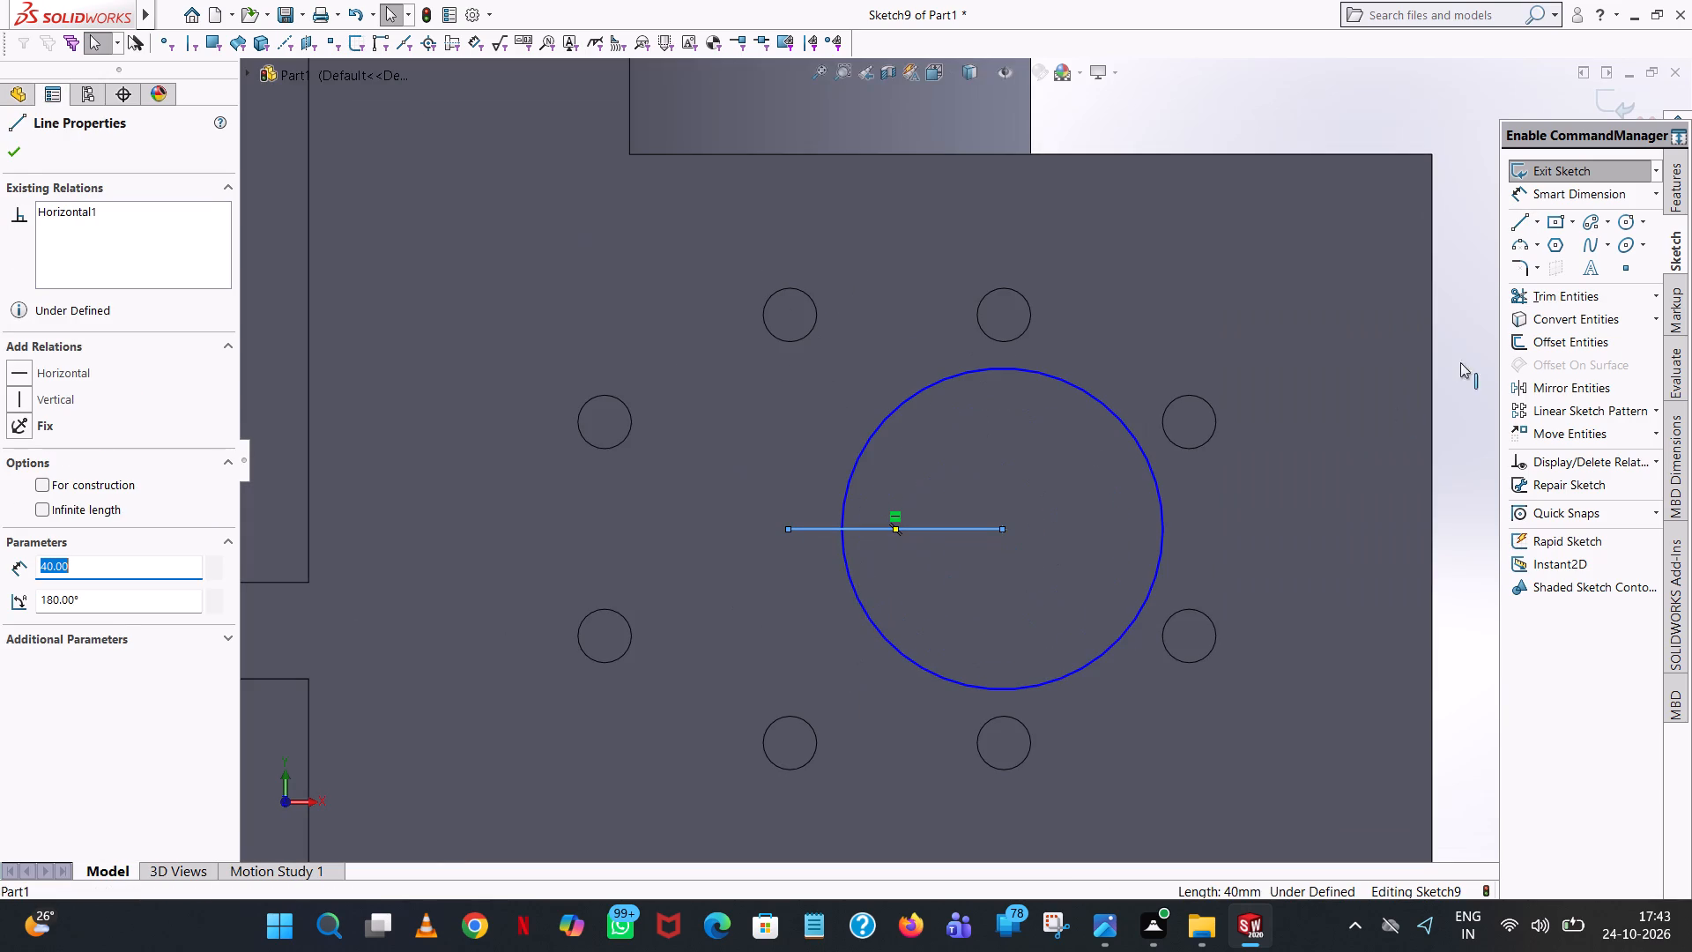
{"action": "left_click", "coordinate": [1625, 223]}
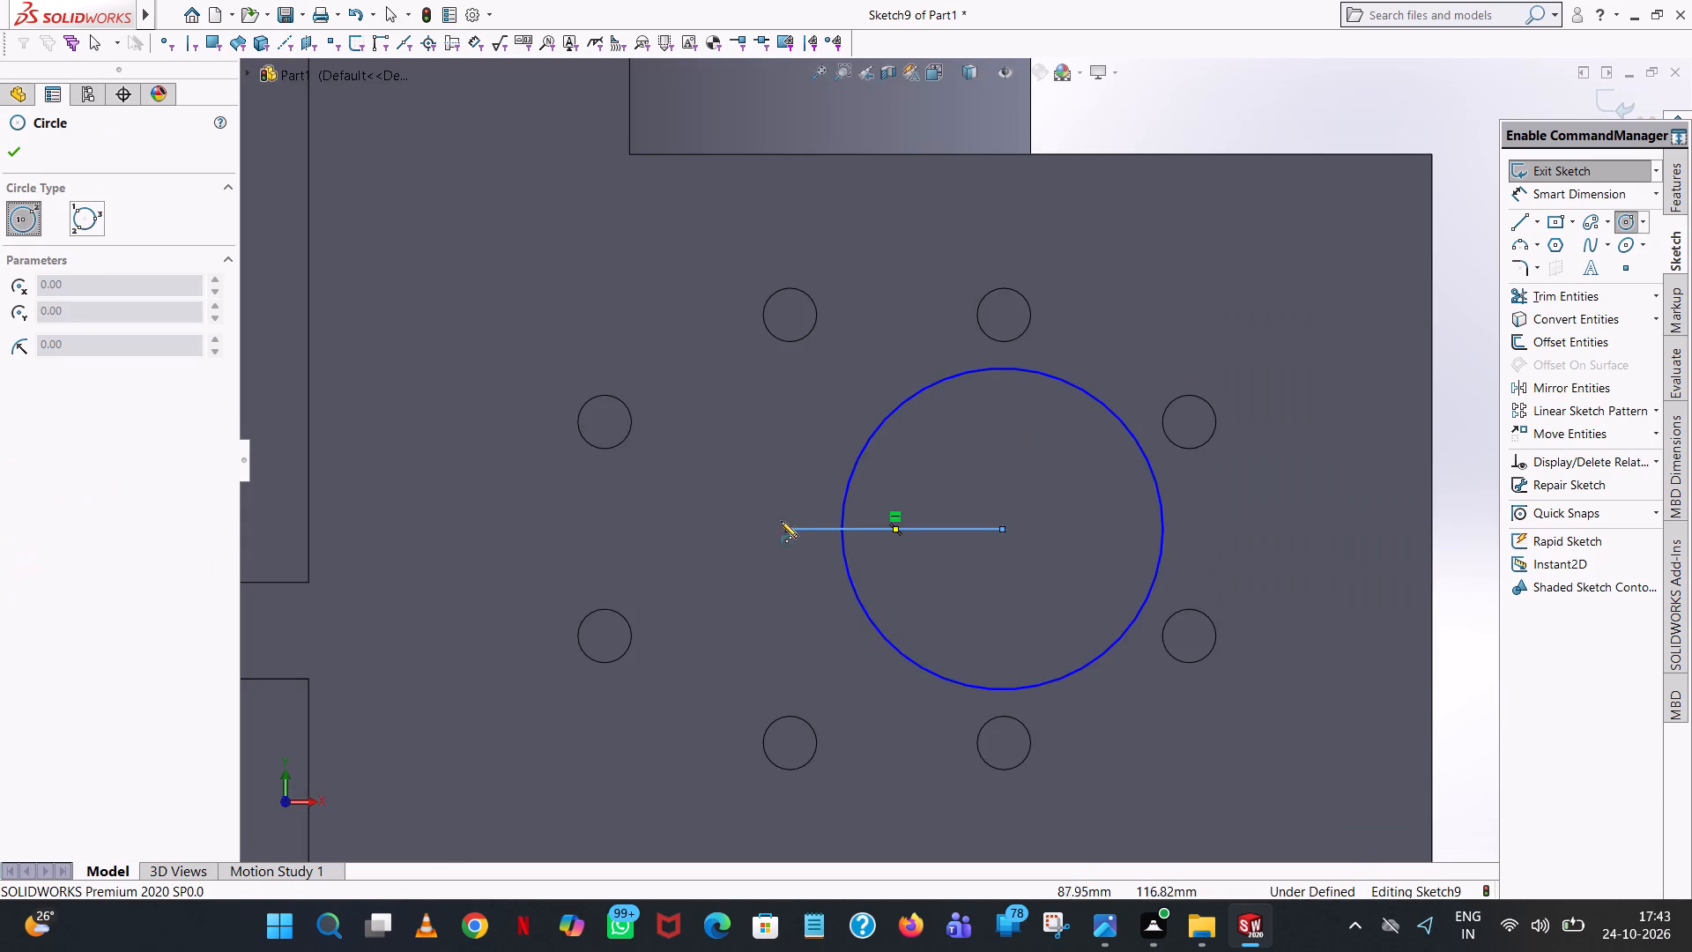
{"action": "left_click", "coordinate": [787, 530]}
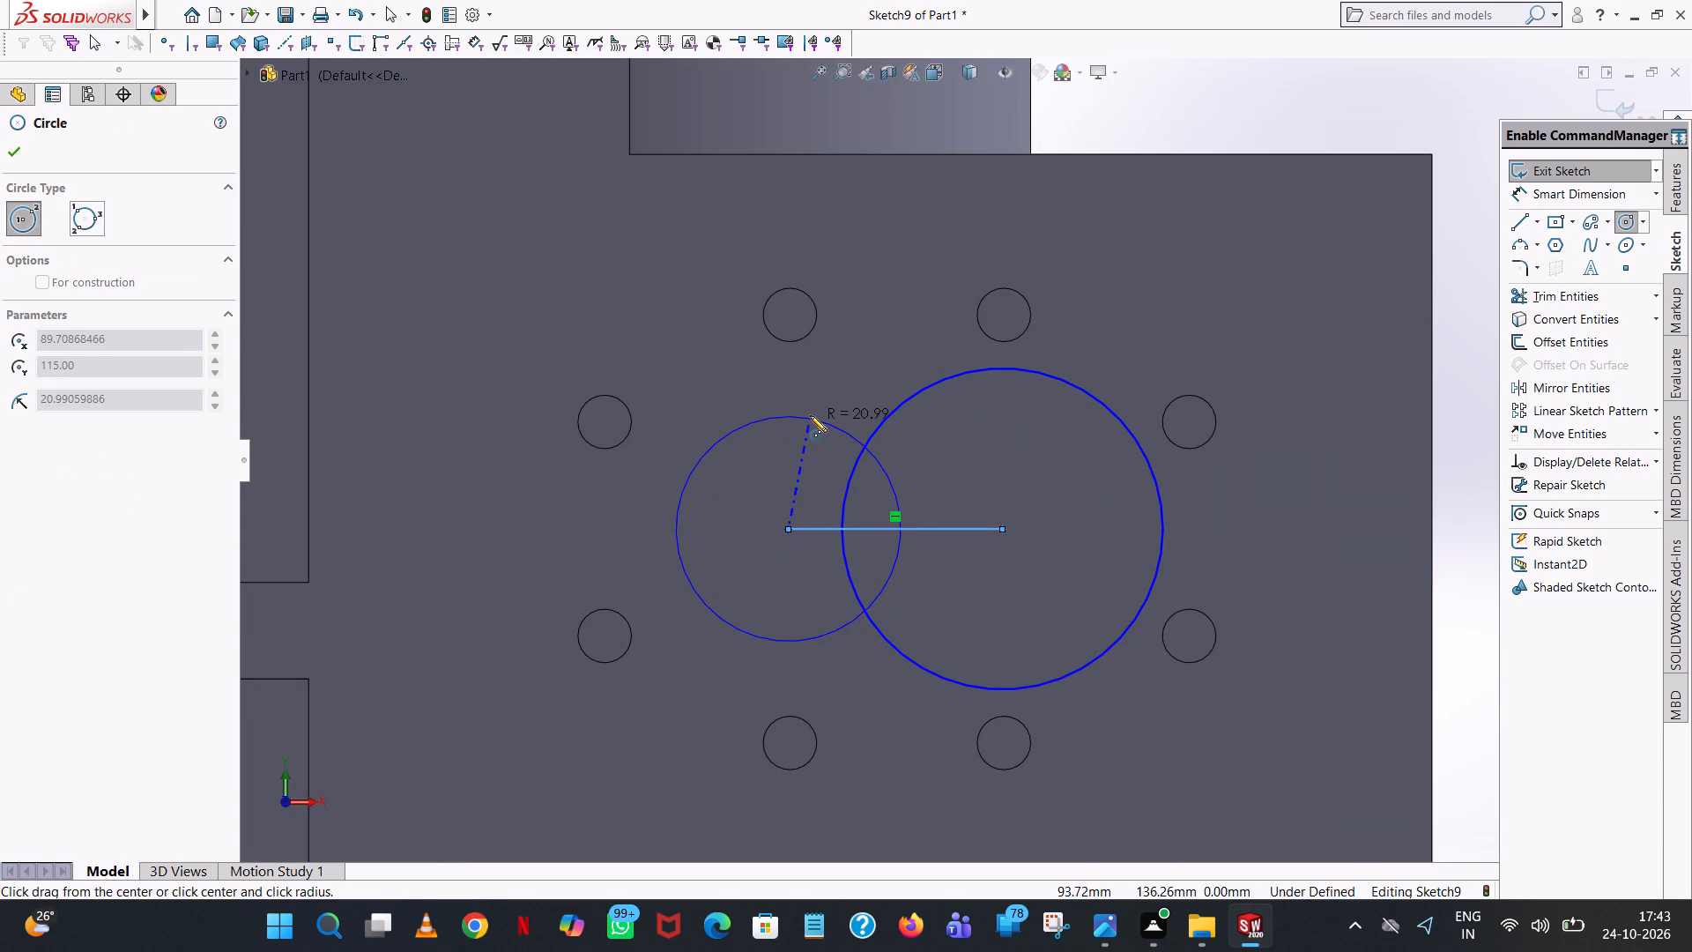
{"action": "left_click", "coordinate": [810, 415]}
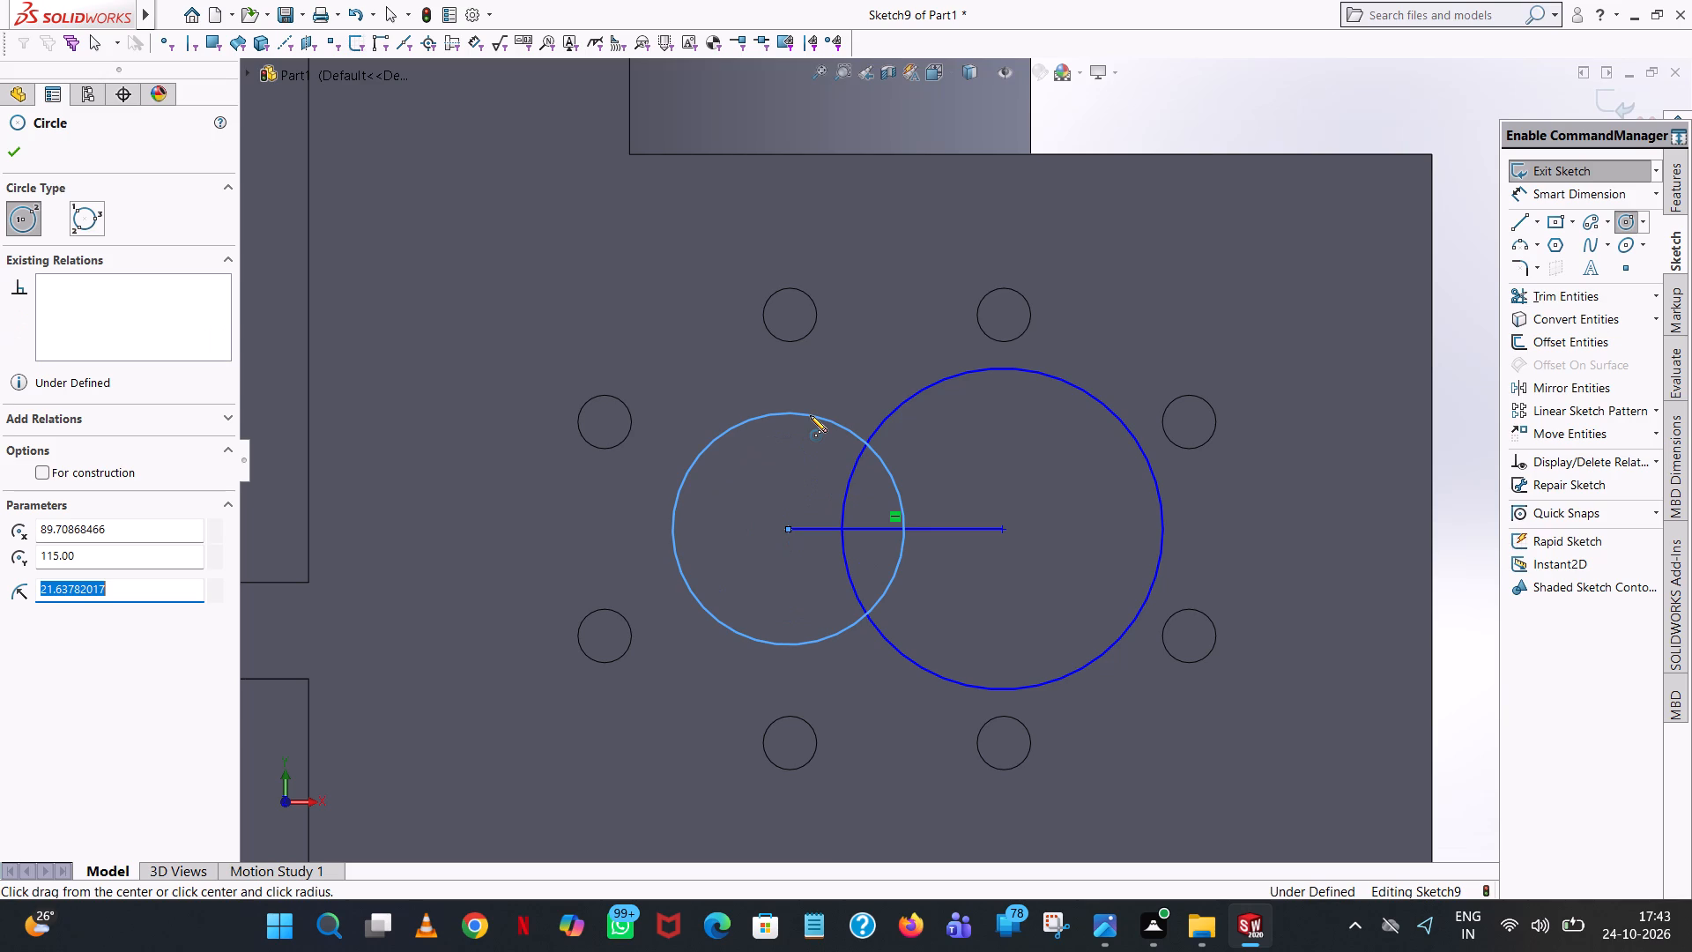
{"action": "type", "text": "30"}
{"action": "key", "text": "Return"}
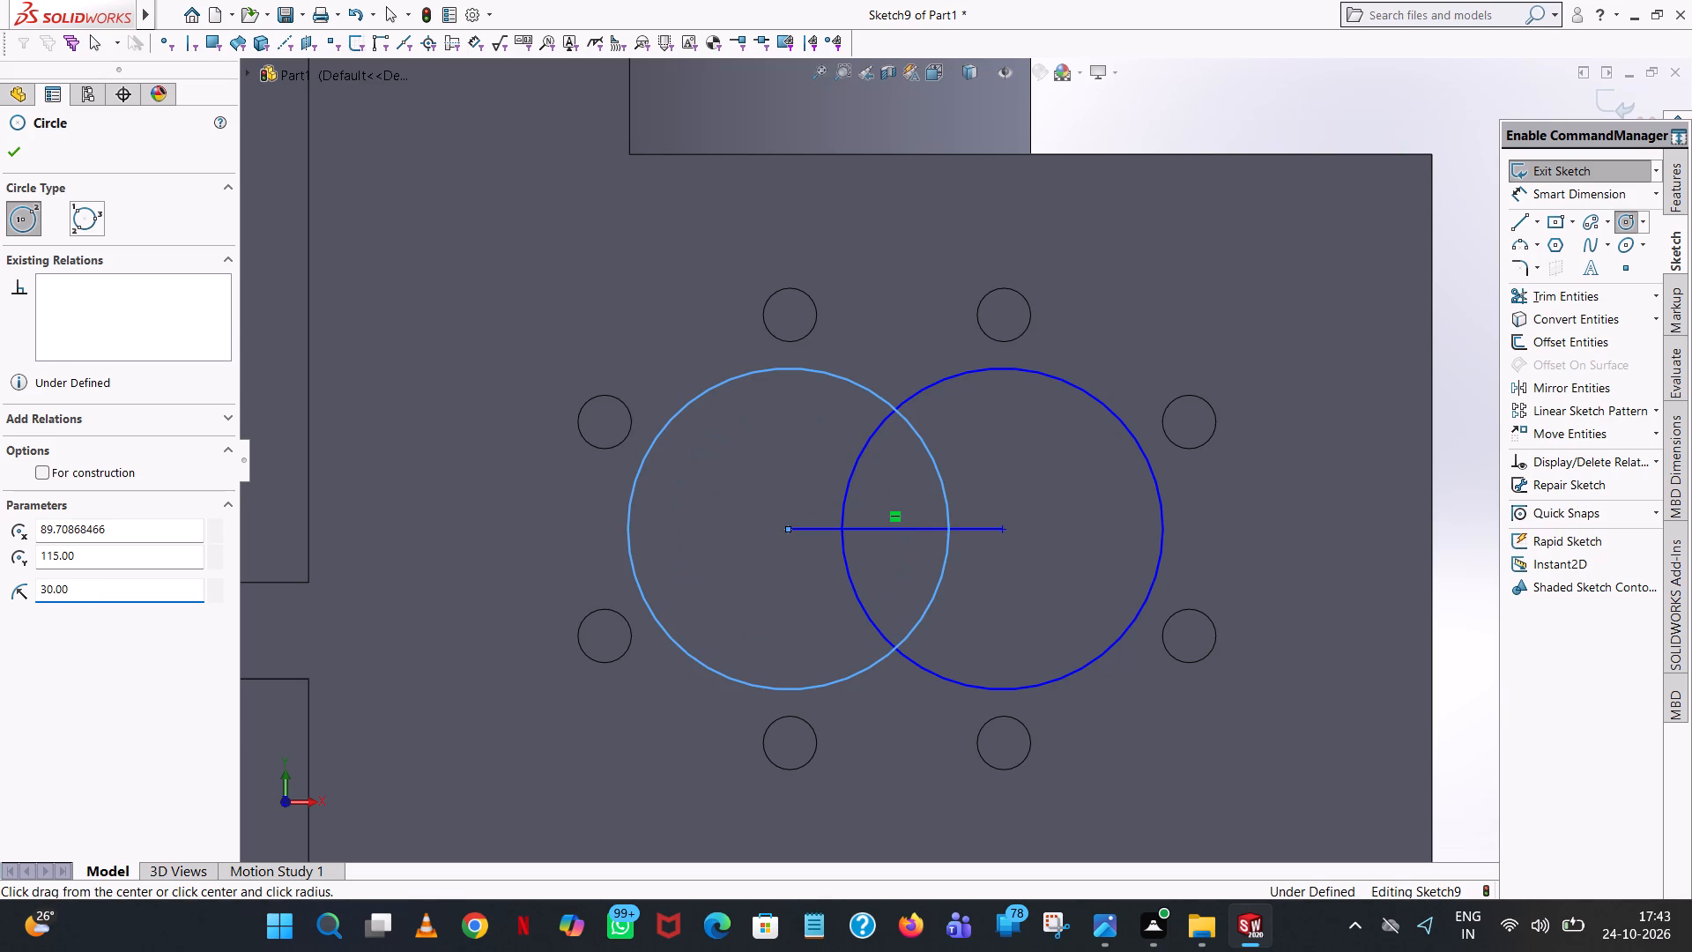
{"action": "left_click", "coordinate": [15, 157]}
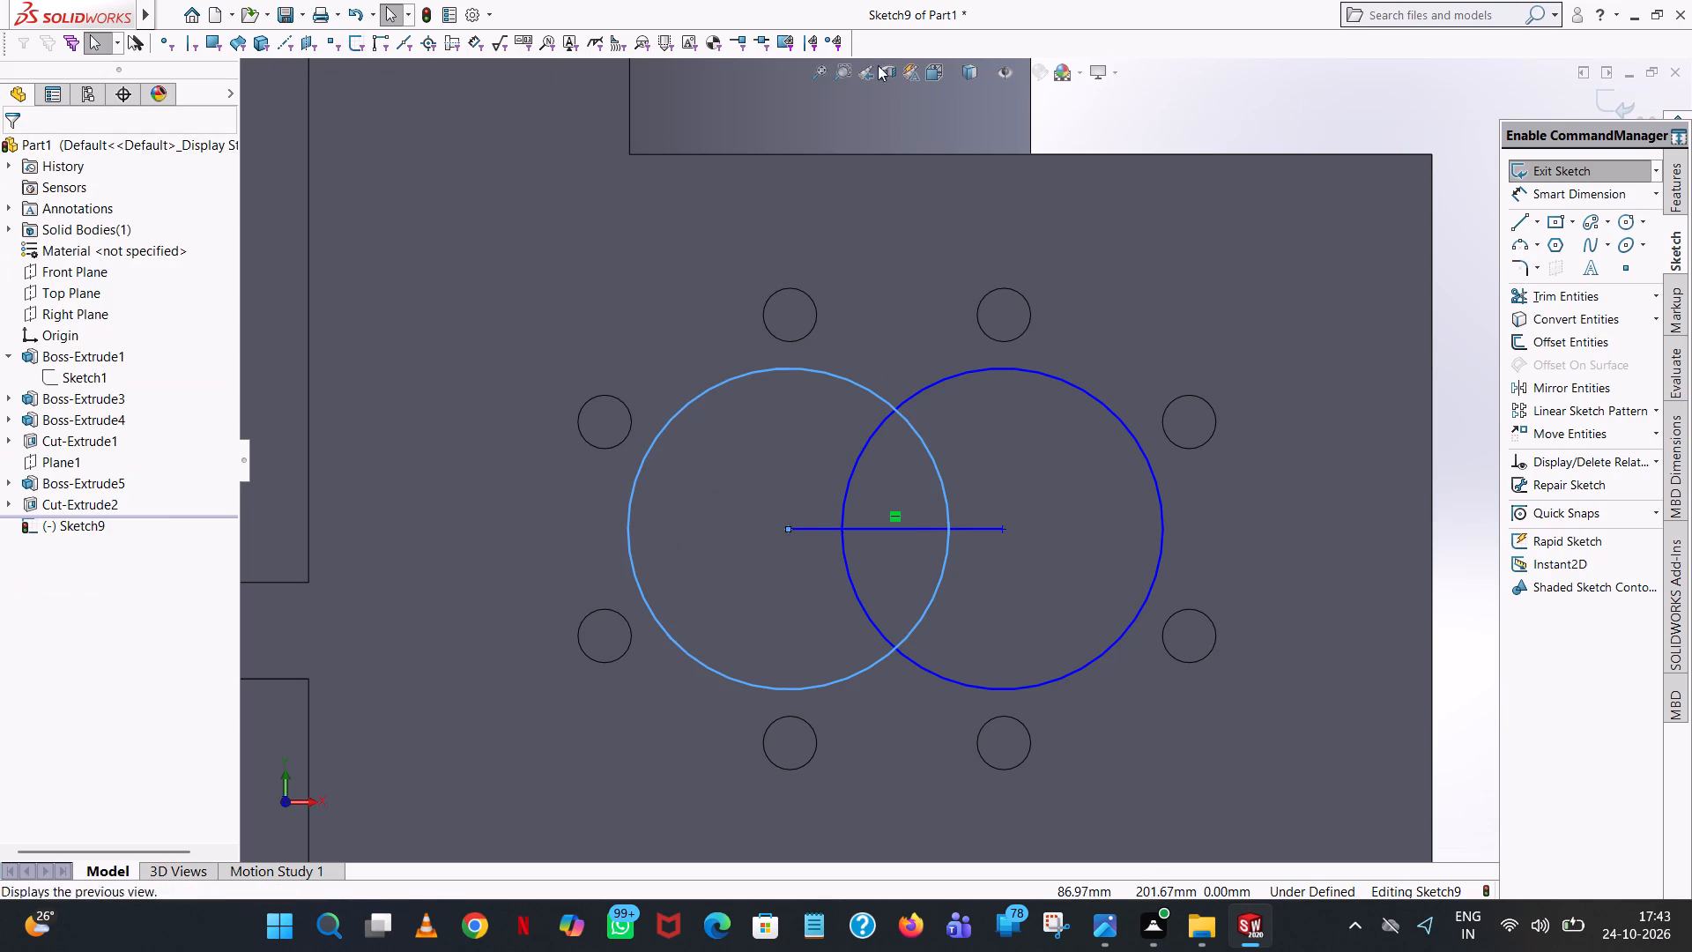
Trim away the 40 mm line and the two overlapping inner arcs, leaving the outer outline of the two circles.
{"action": "left_click", "coordinate": [1525, 288]}
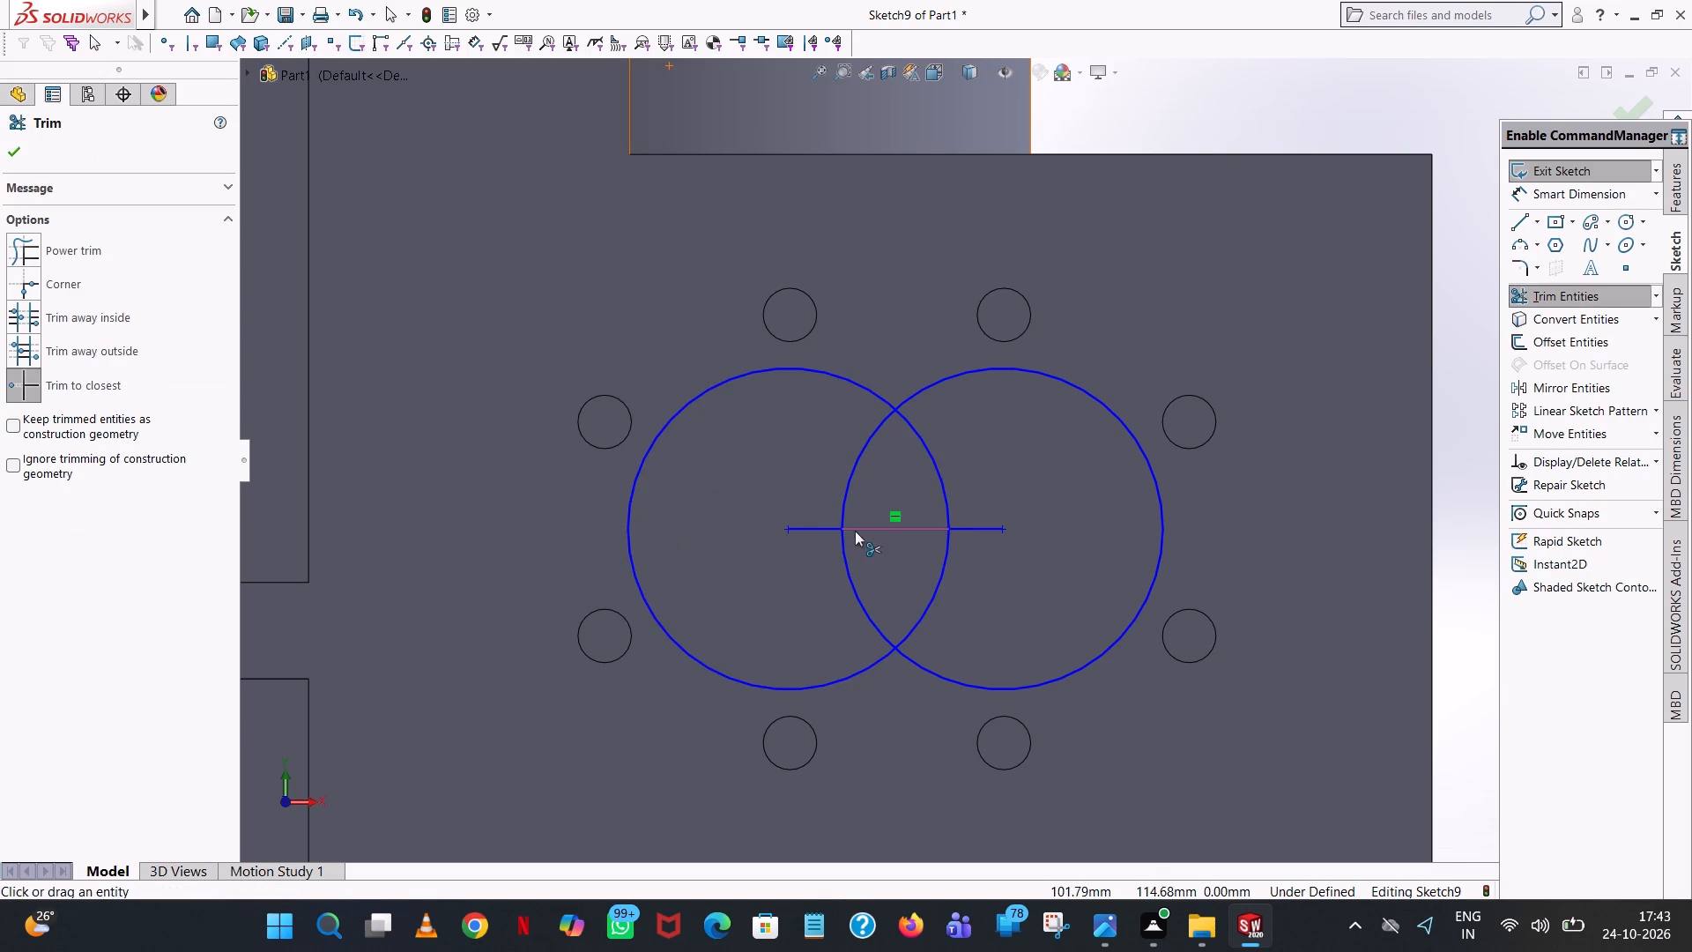
{"action": "left_click", "coordinate": [855, 531]}
{"action": "left_click", "coordinate": [810, 531]}
{"action": "left_click", "coordinate": [991, 526]}
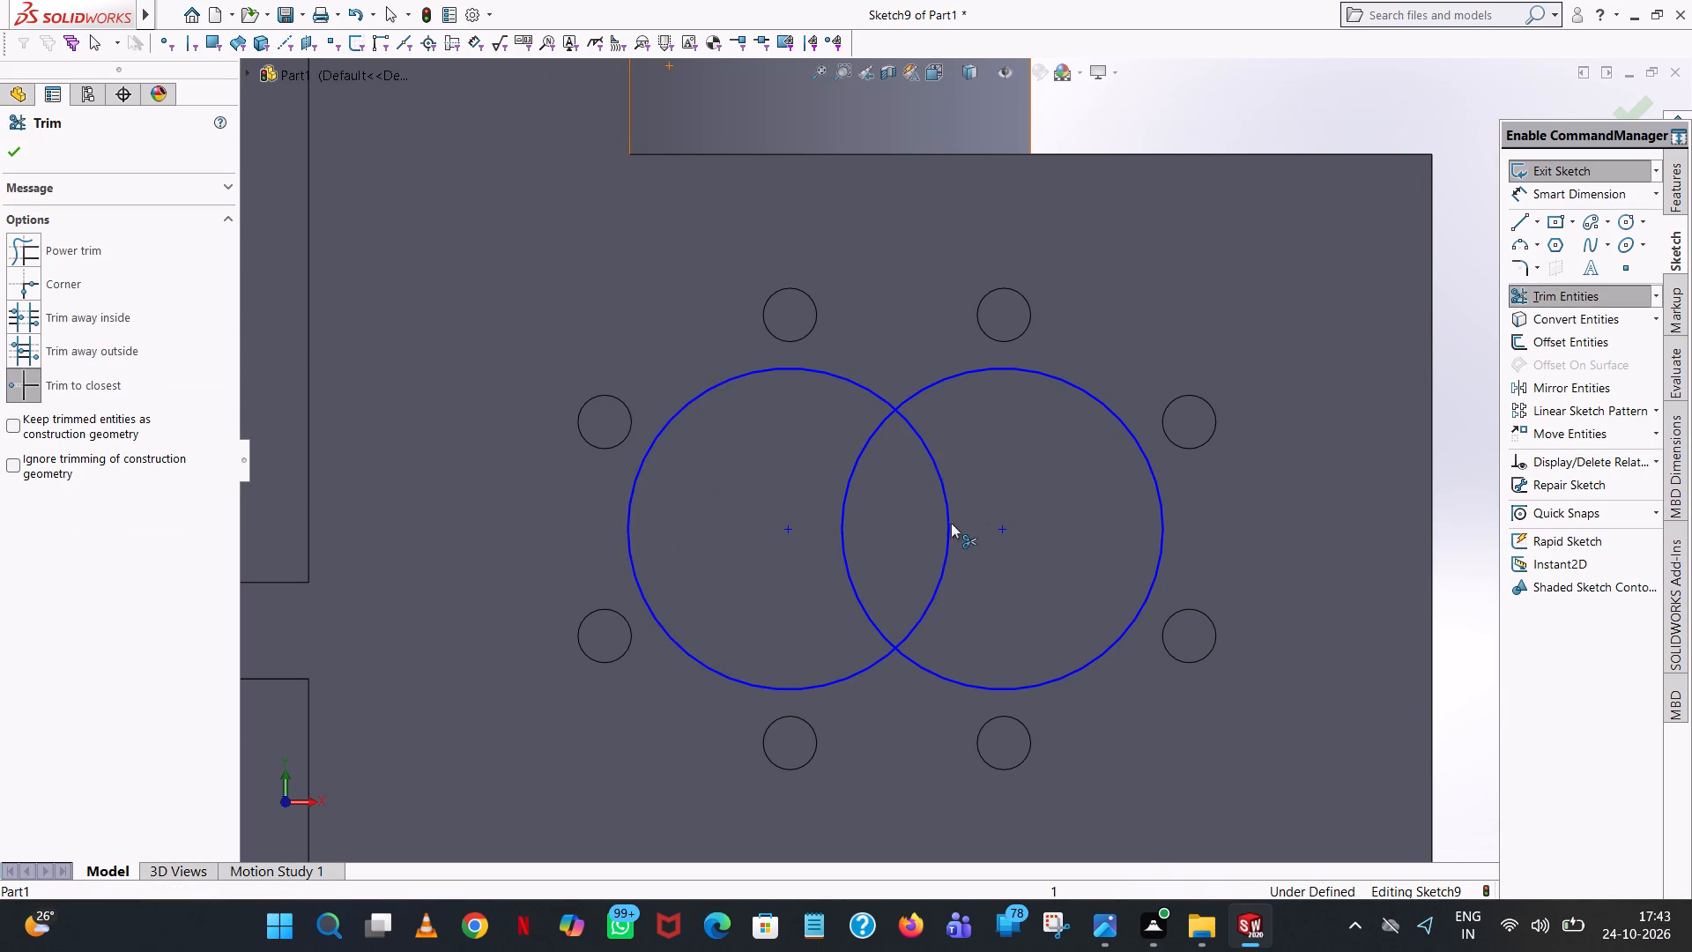
{"action": "left_click", "coordinate": [945, 521]}
{"action": "left_click", "coordinate": [844, 517]}
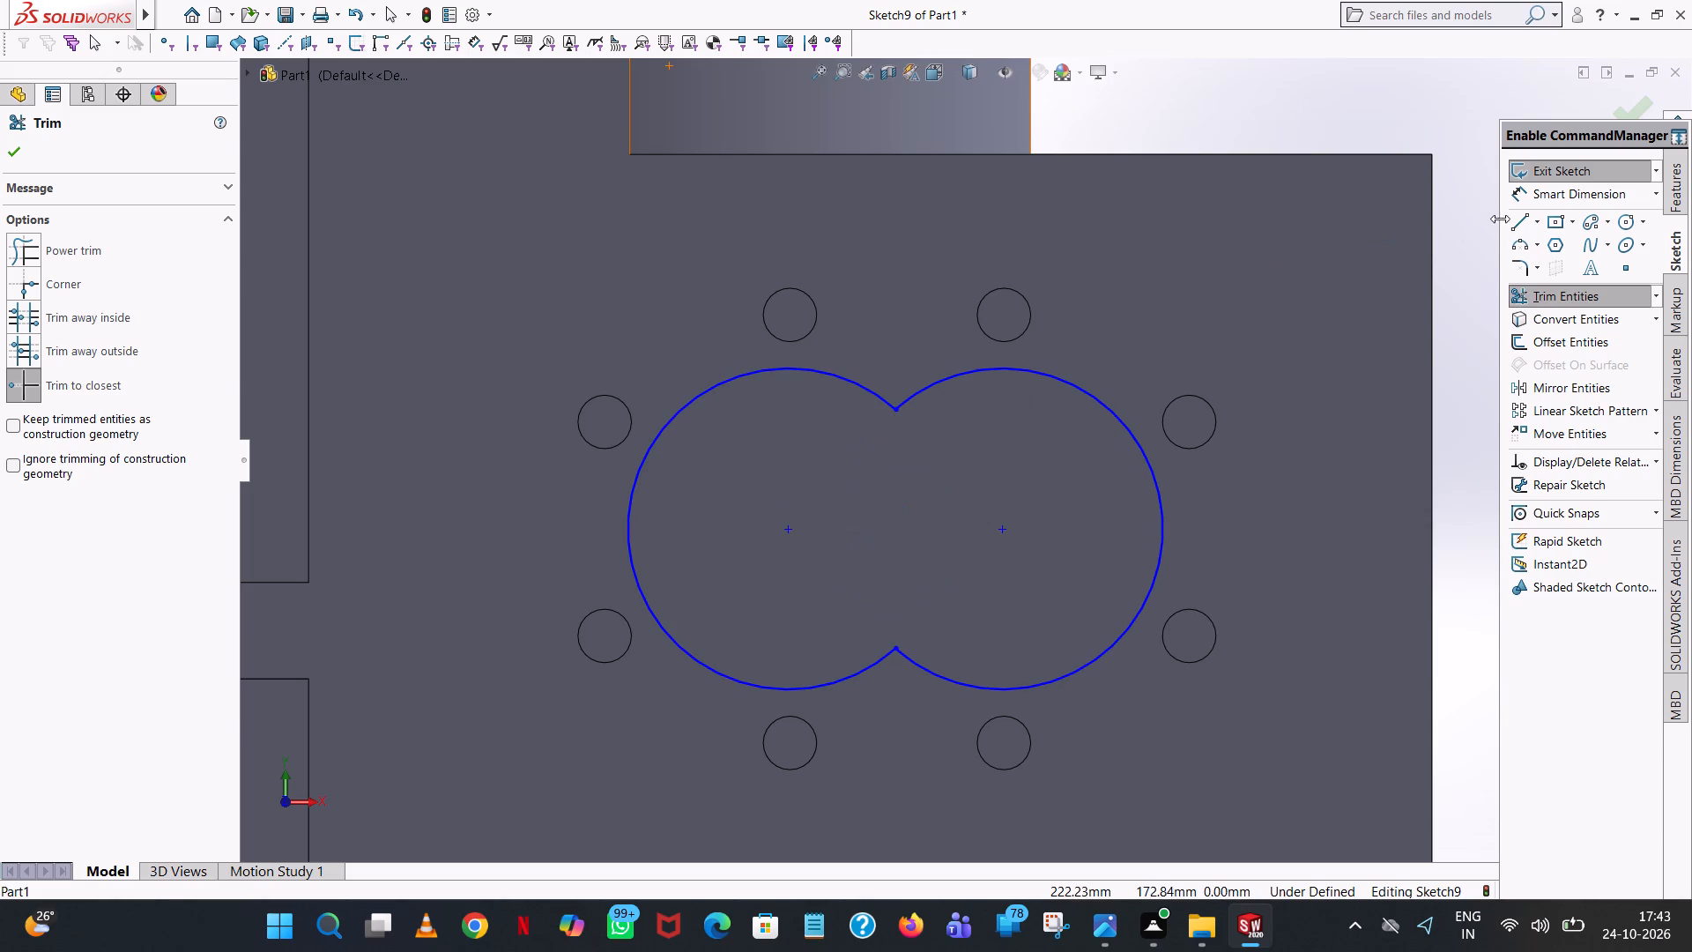
Sketch two 40 mm horizontal lines joining the two arcs at their top and bottom tangent points.
{"action": "left_click", "coordinate": [1510, 216]}
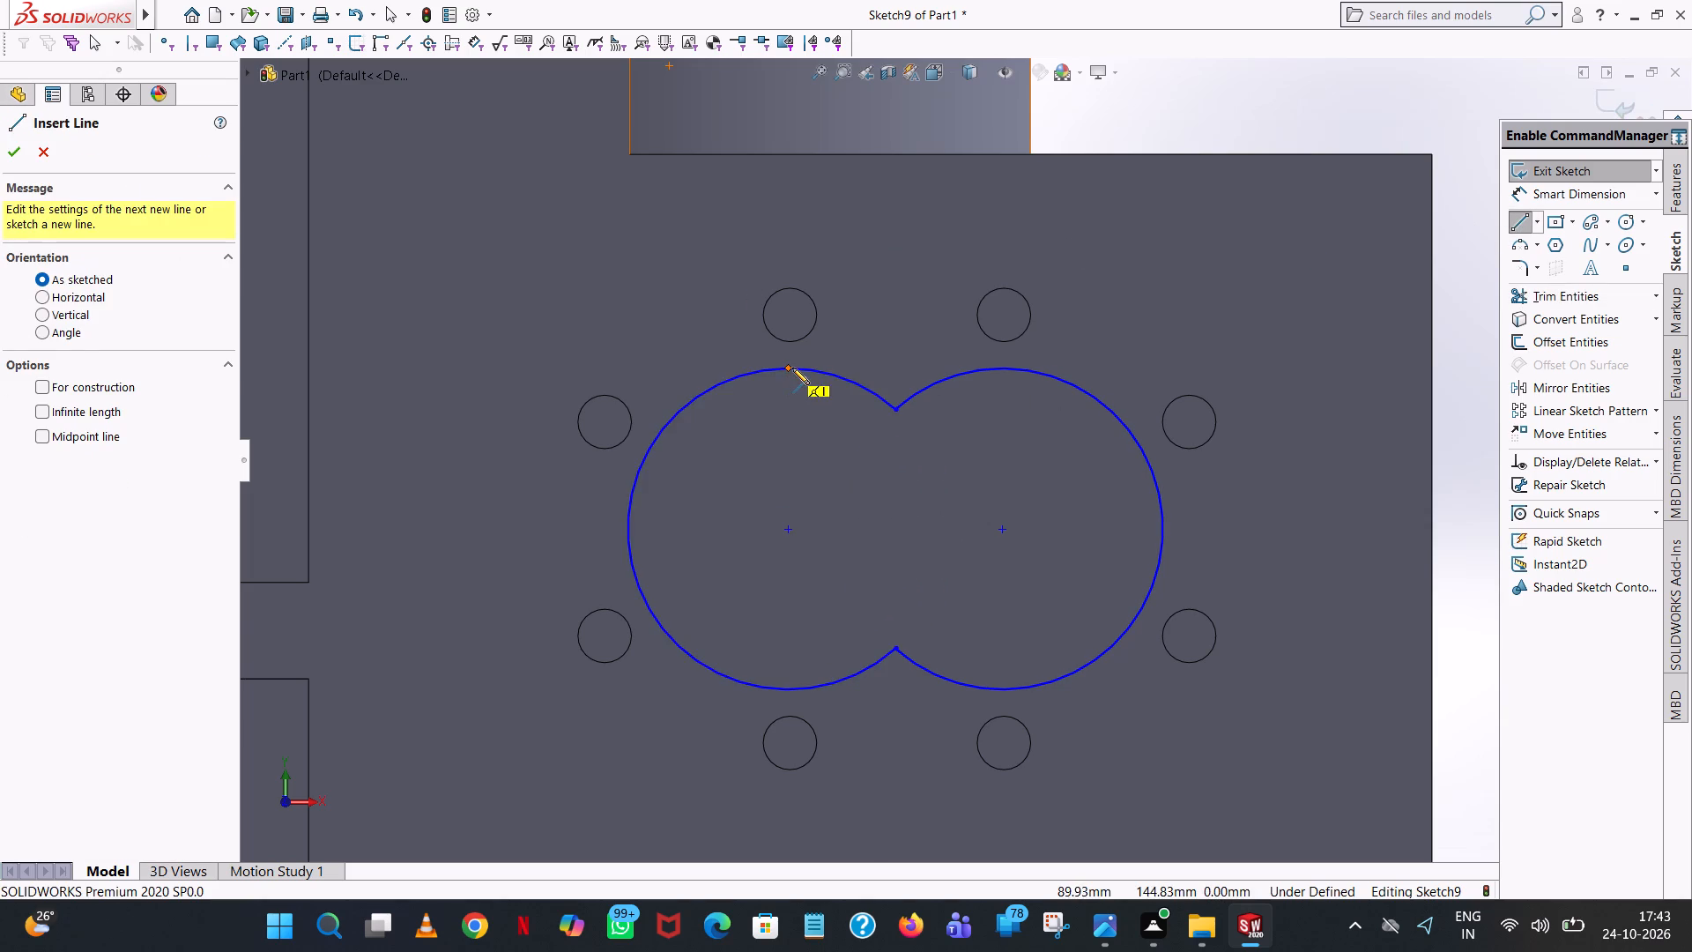
{"action": "left_click", "coordinate": [787, 366]}
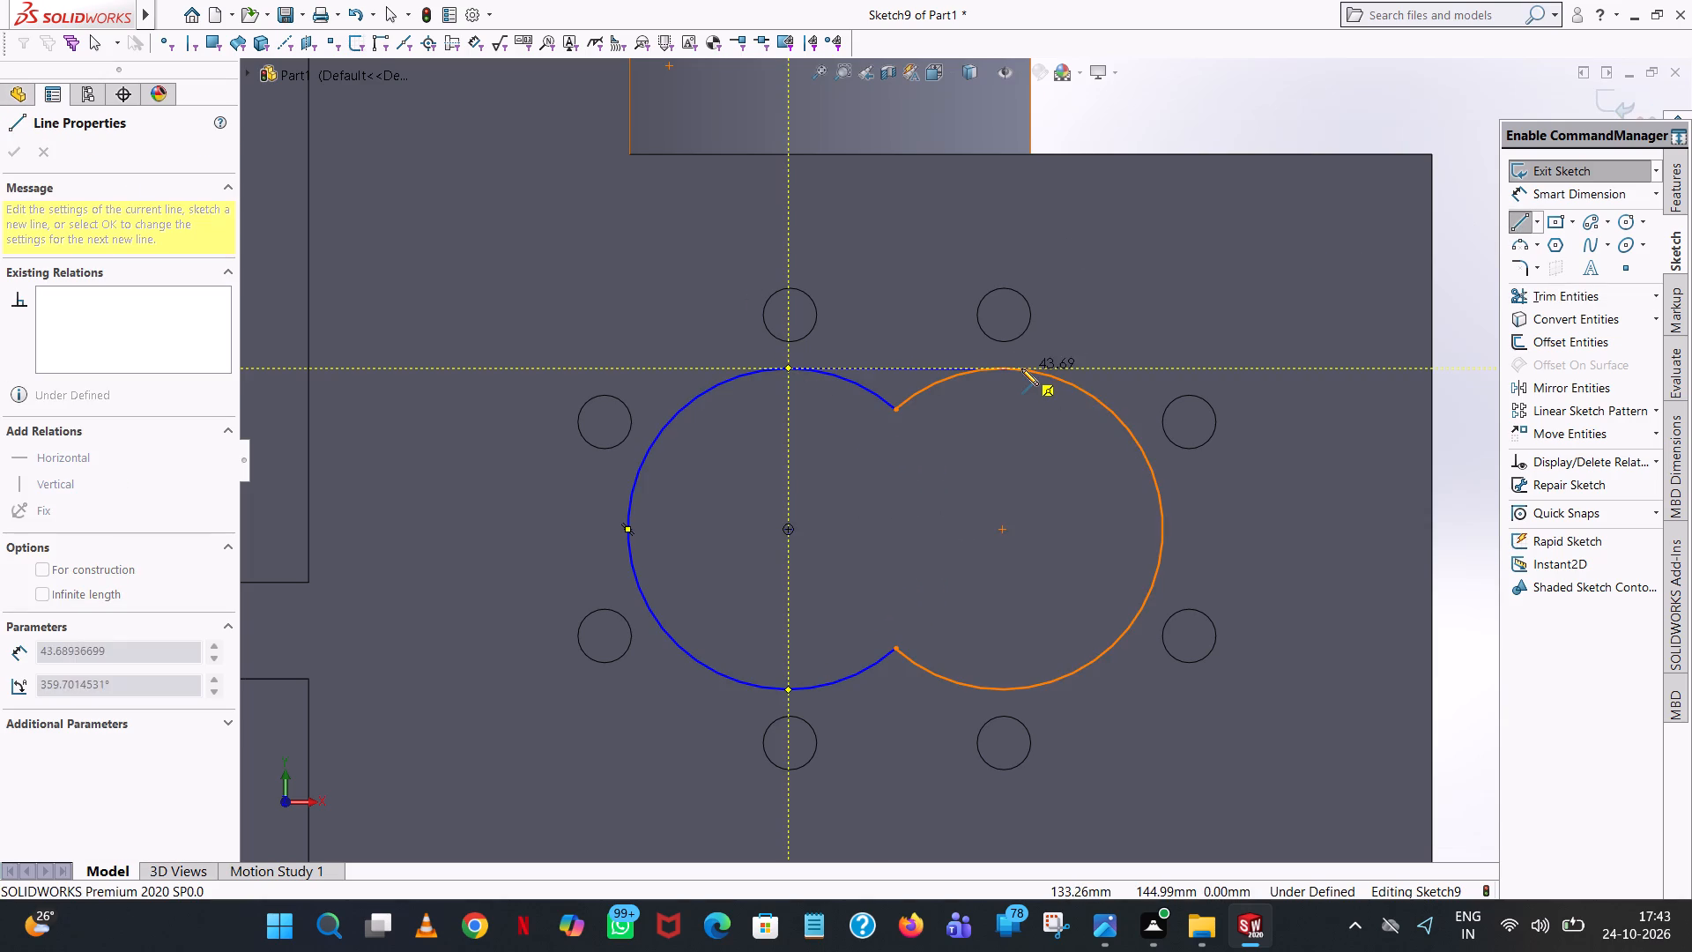
{"action": "left_click", "coordinate": [1004, 368]}
{"action": "right_click", "coordinate": [1004, 368]}
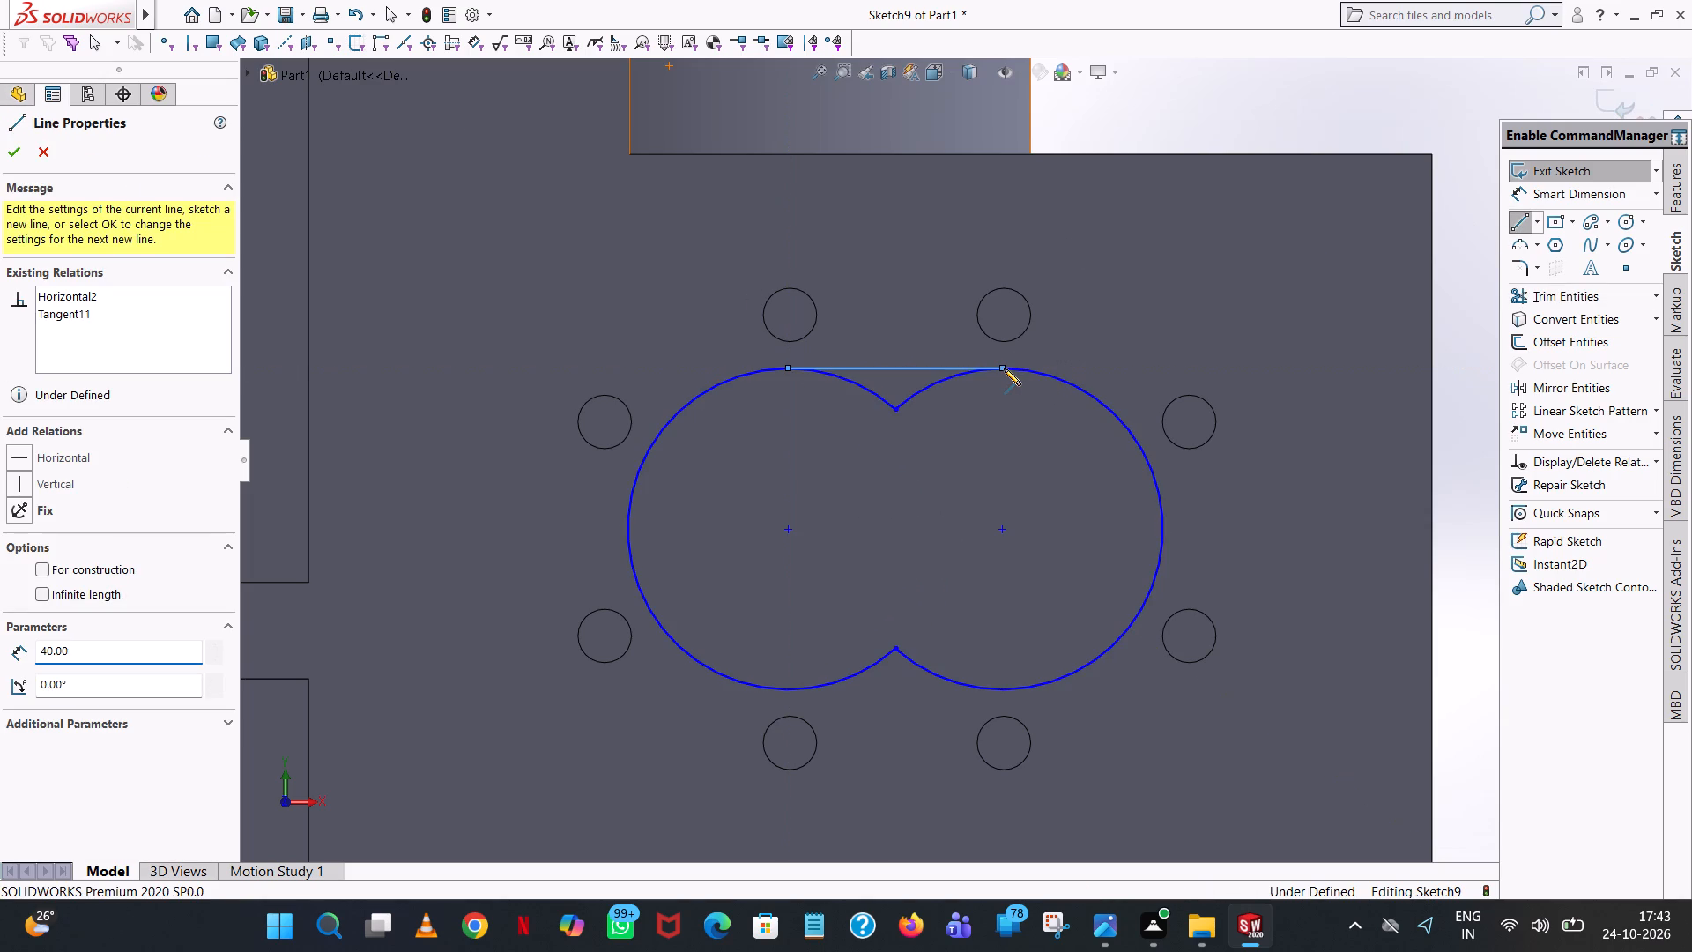
{"action": "left_click", "coordinate": [1047, 387]}
{"action": "left_click", "coordinate": [1514, 225]}
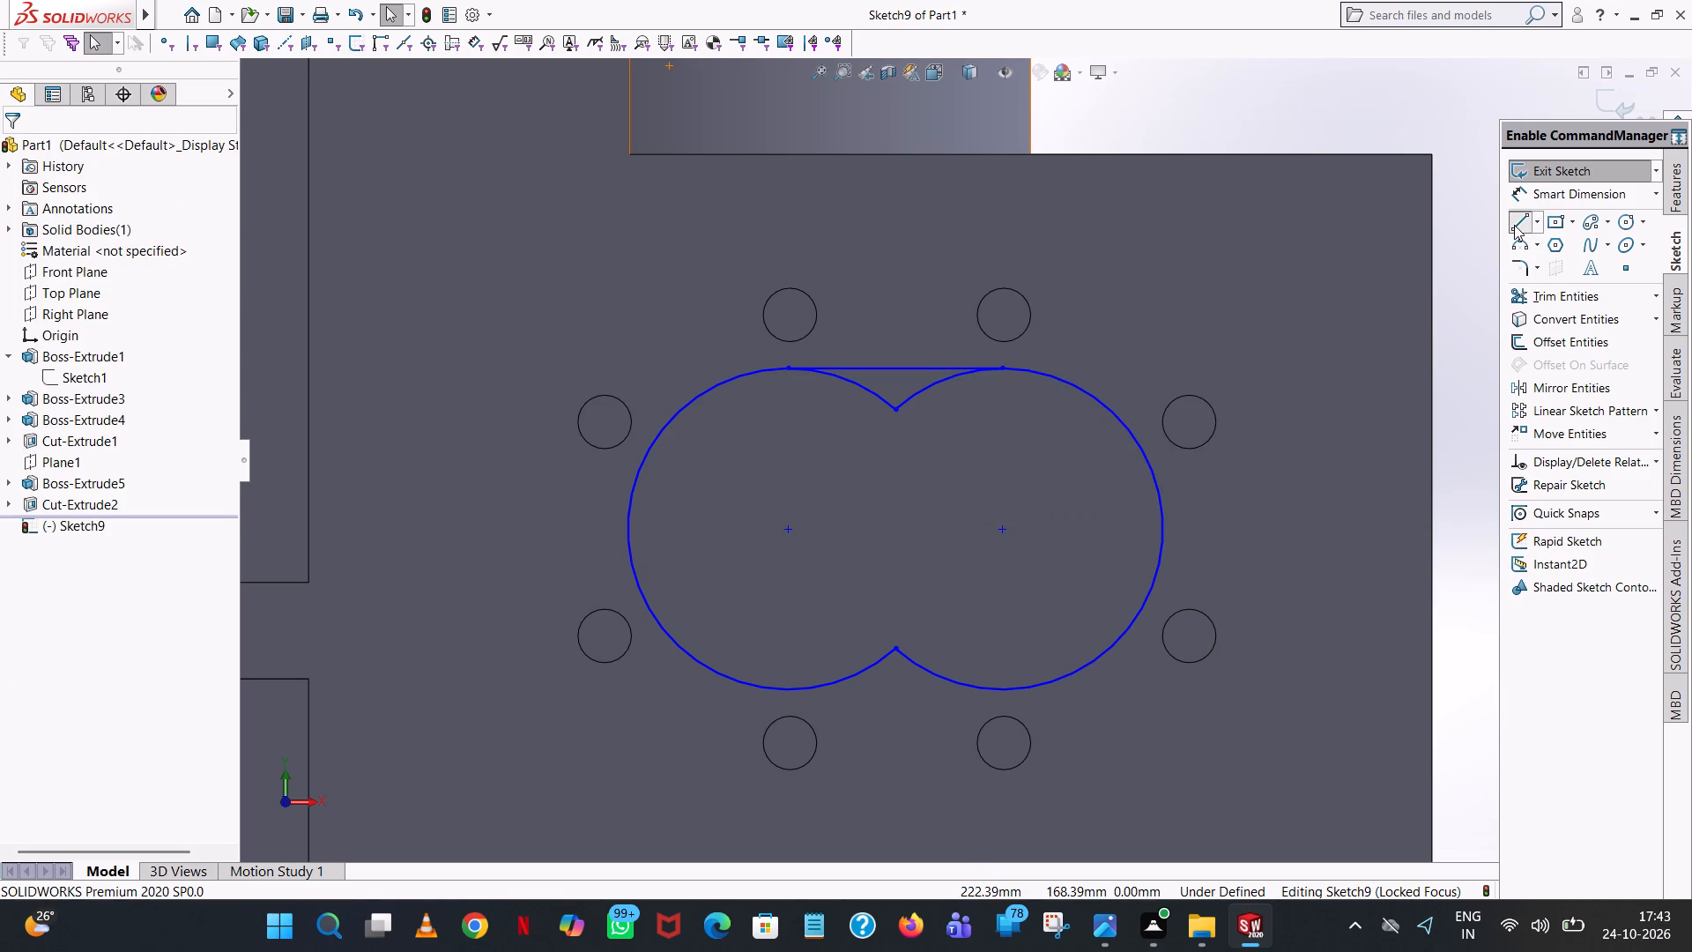
{"action": "left_click", "coordinate": [786, 690]}
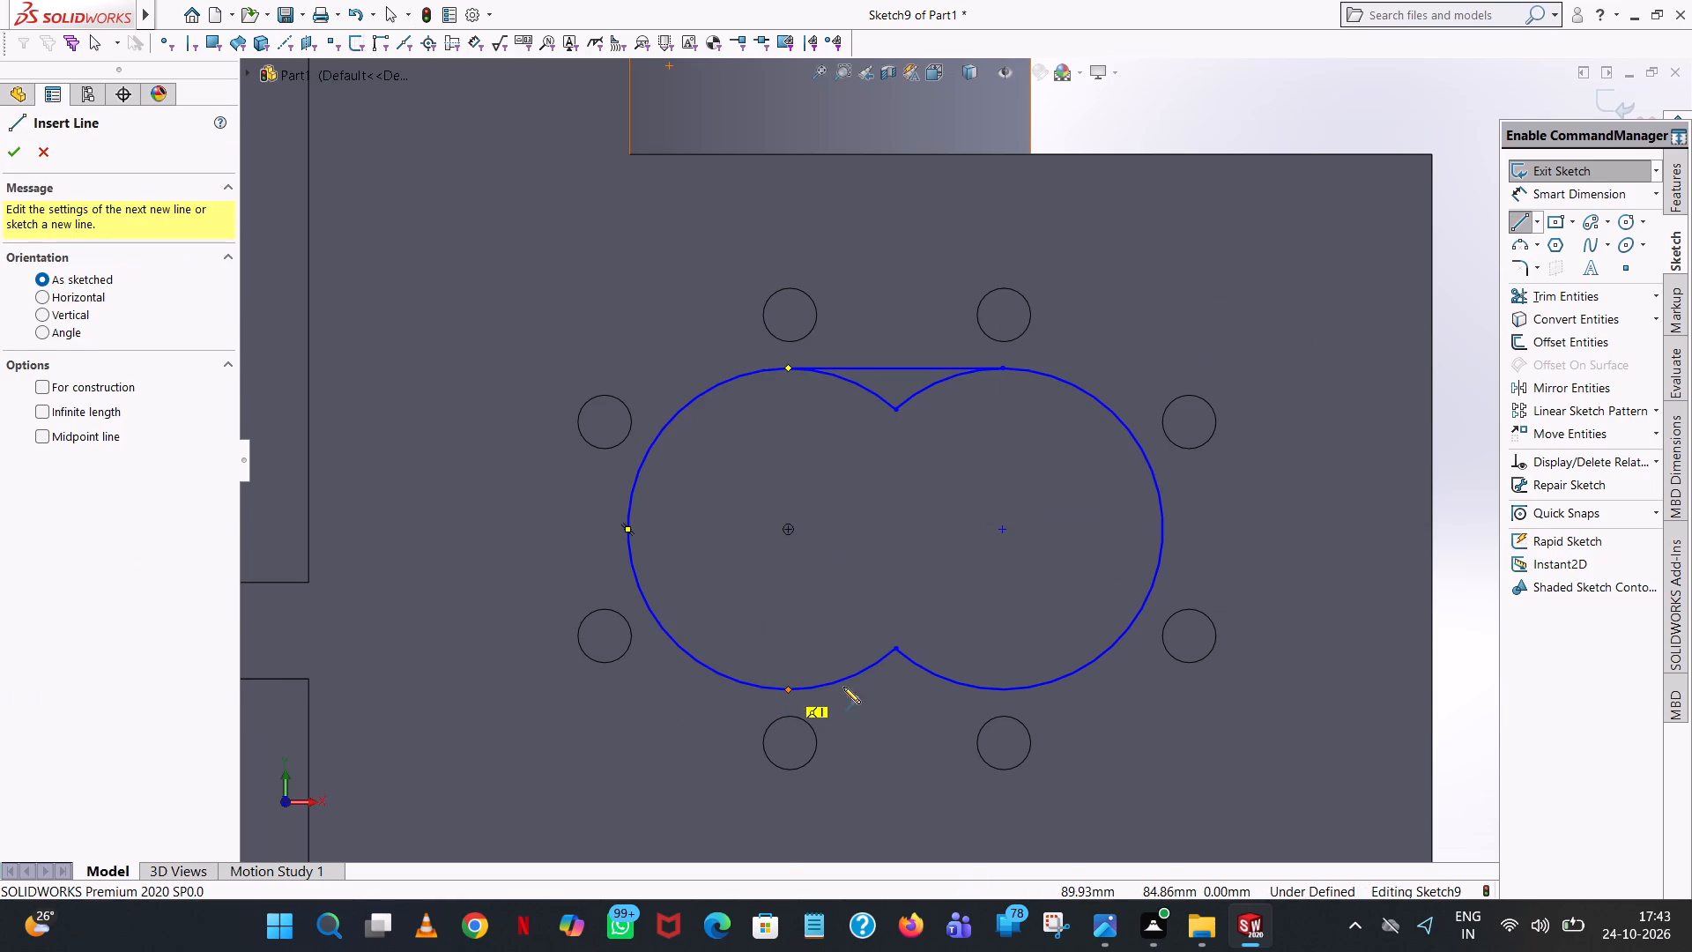
{"action": "left_click", "coordinate": [1002, 691]}
{"action": "right_click", "coordinate": [1002, 691]}
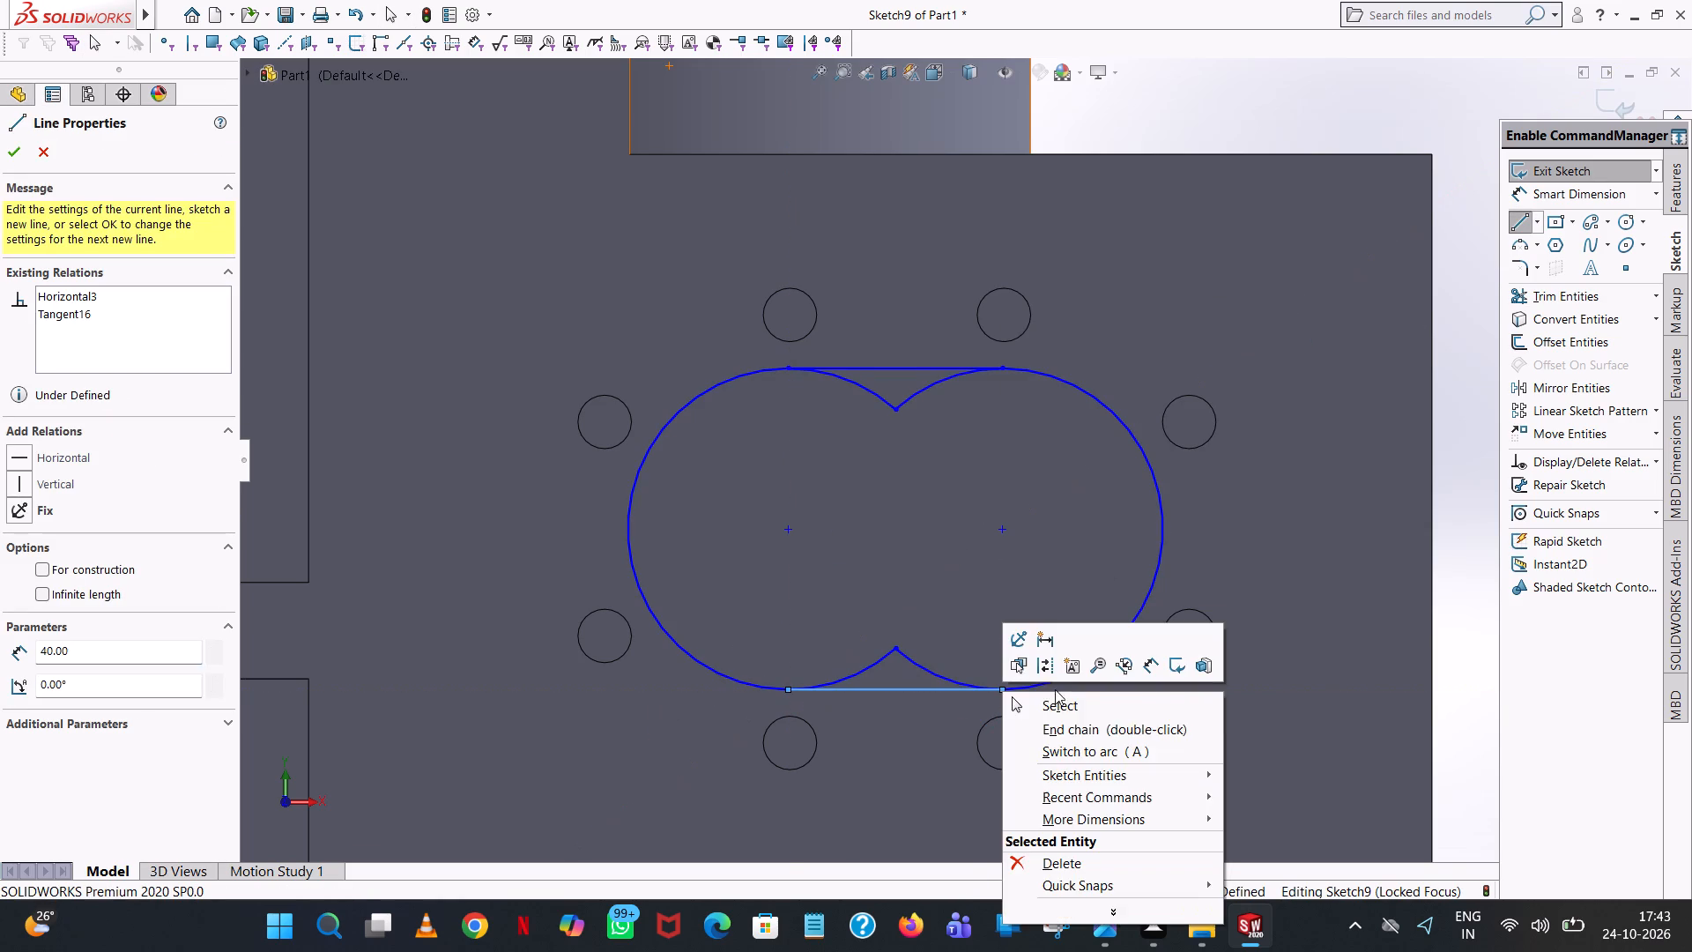
{"action": "left_click", "coordinate": [1083, 700]}
Trim away the four inner arc segments between the horizontal lines to leave a clean slot outline.
{"action": "left_click", "coordinate": [1578, 293]}
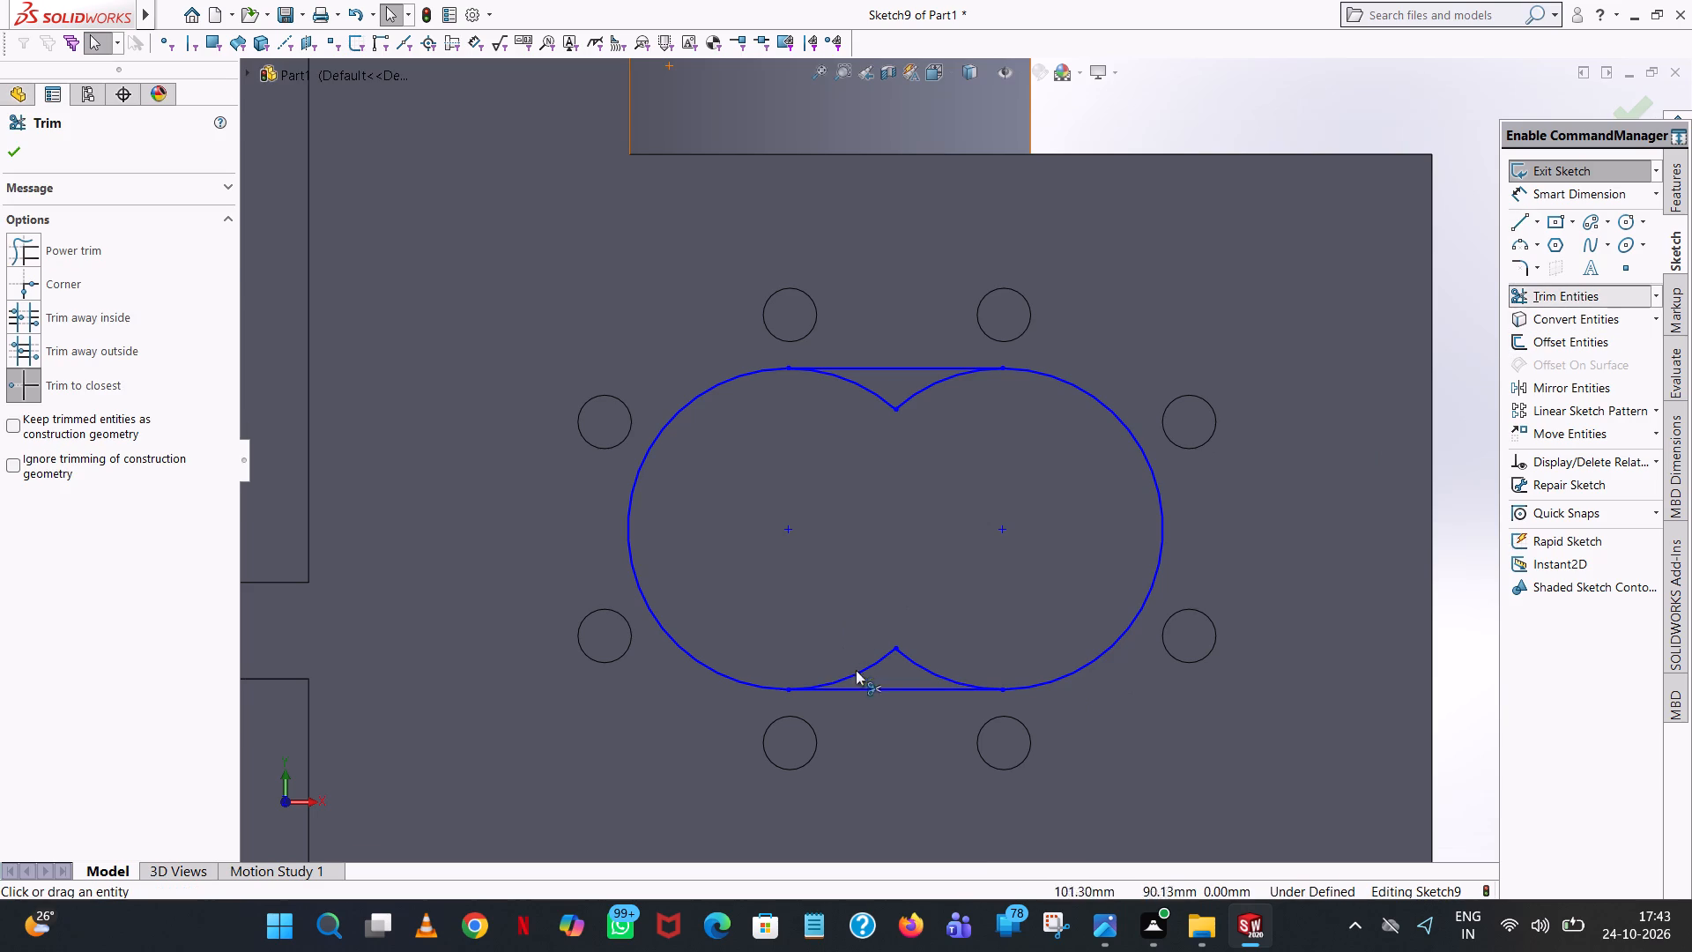
{"action": "left_click", "coordinate": [918, 661]}
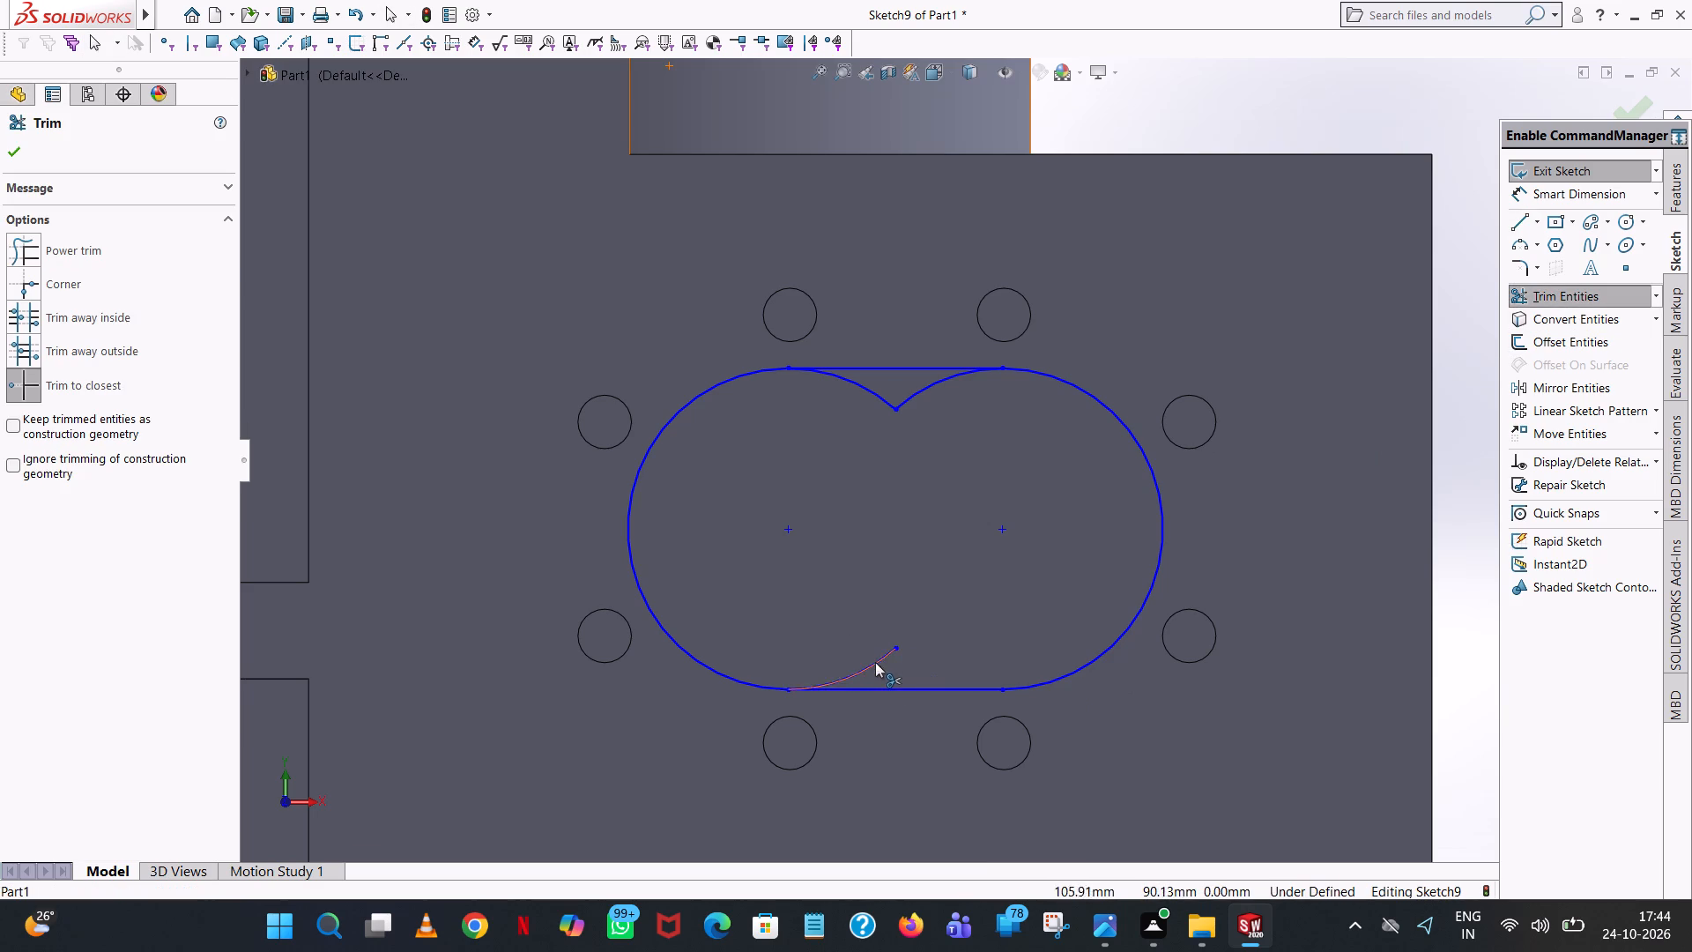
{"action": "left_click", "coordinate": [875, 662]}
{"action": "left_click", "coordinate": [924, 386]}
{"action": "left_click", "coordinate": [883, 403]}
{"action": "scroll", "coordinate": [904, 398], "scroll_direction": "up", "scroll_amount": 5}
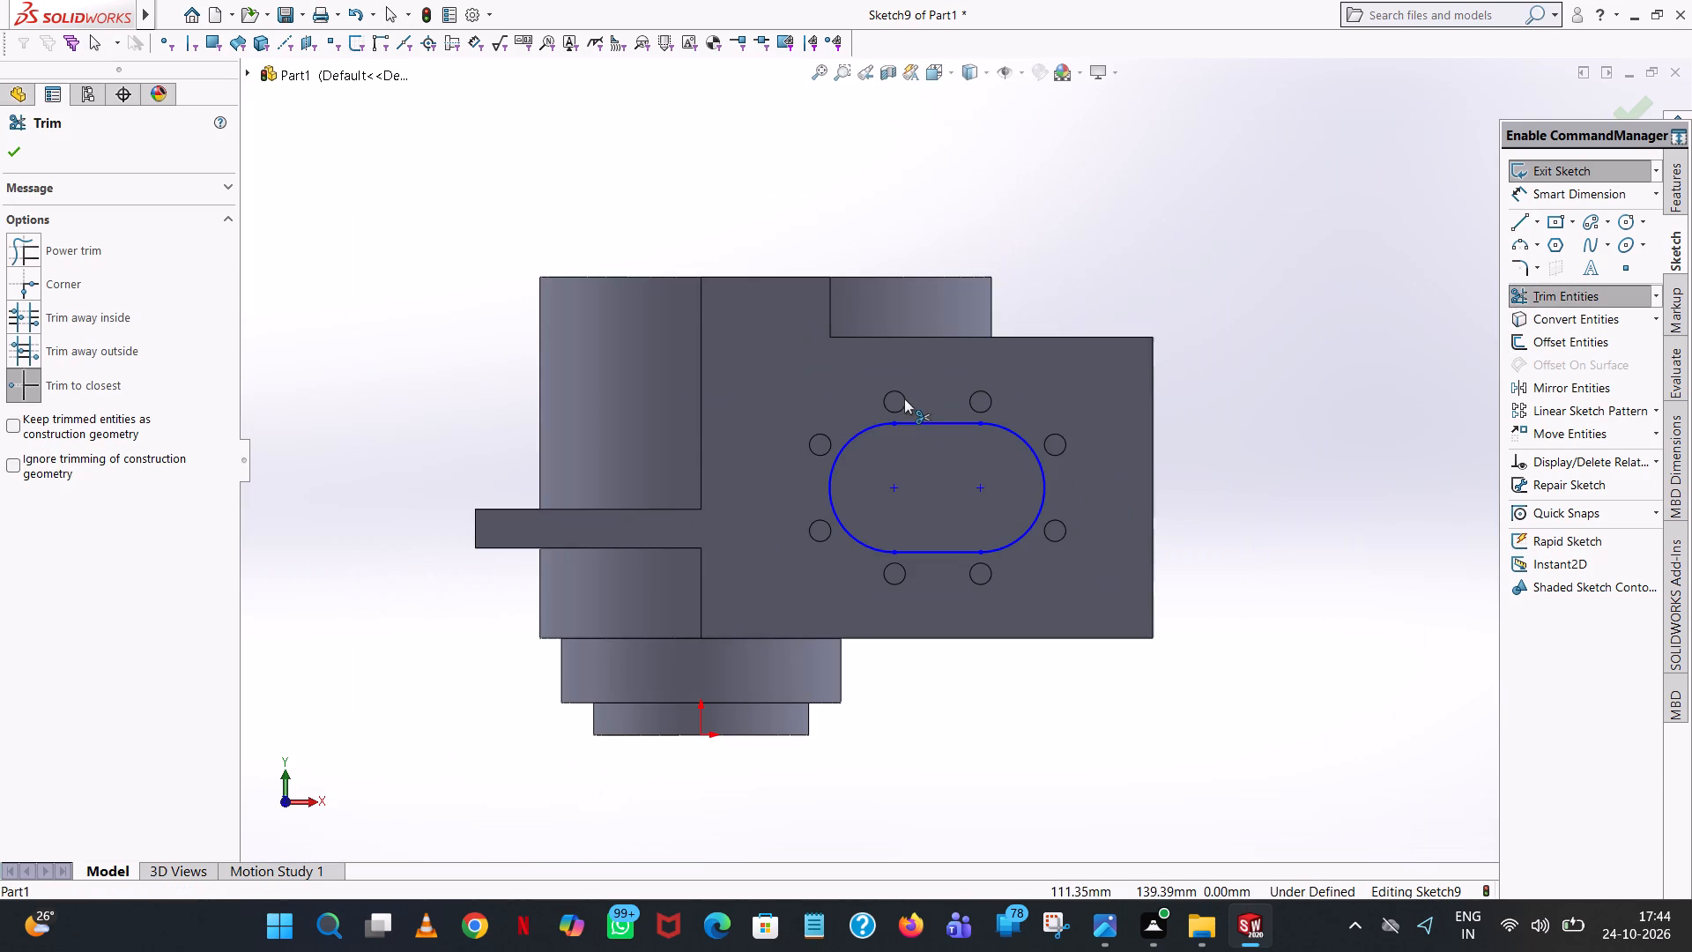
Dimension the radius of the slot's right-hand arc.
{"action": "left_click", "coordinate": [1608, 194]}
{"action": "left_click", "coordinate": [1043, 489]}
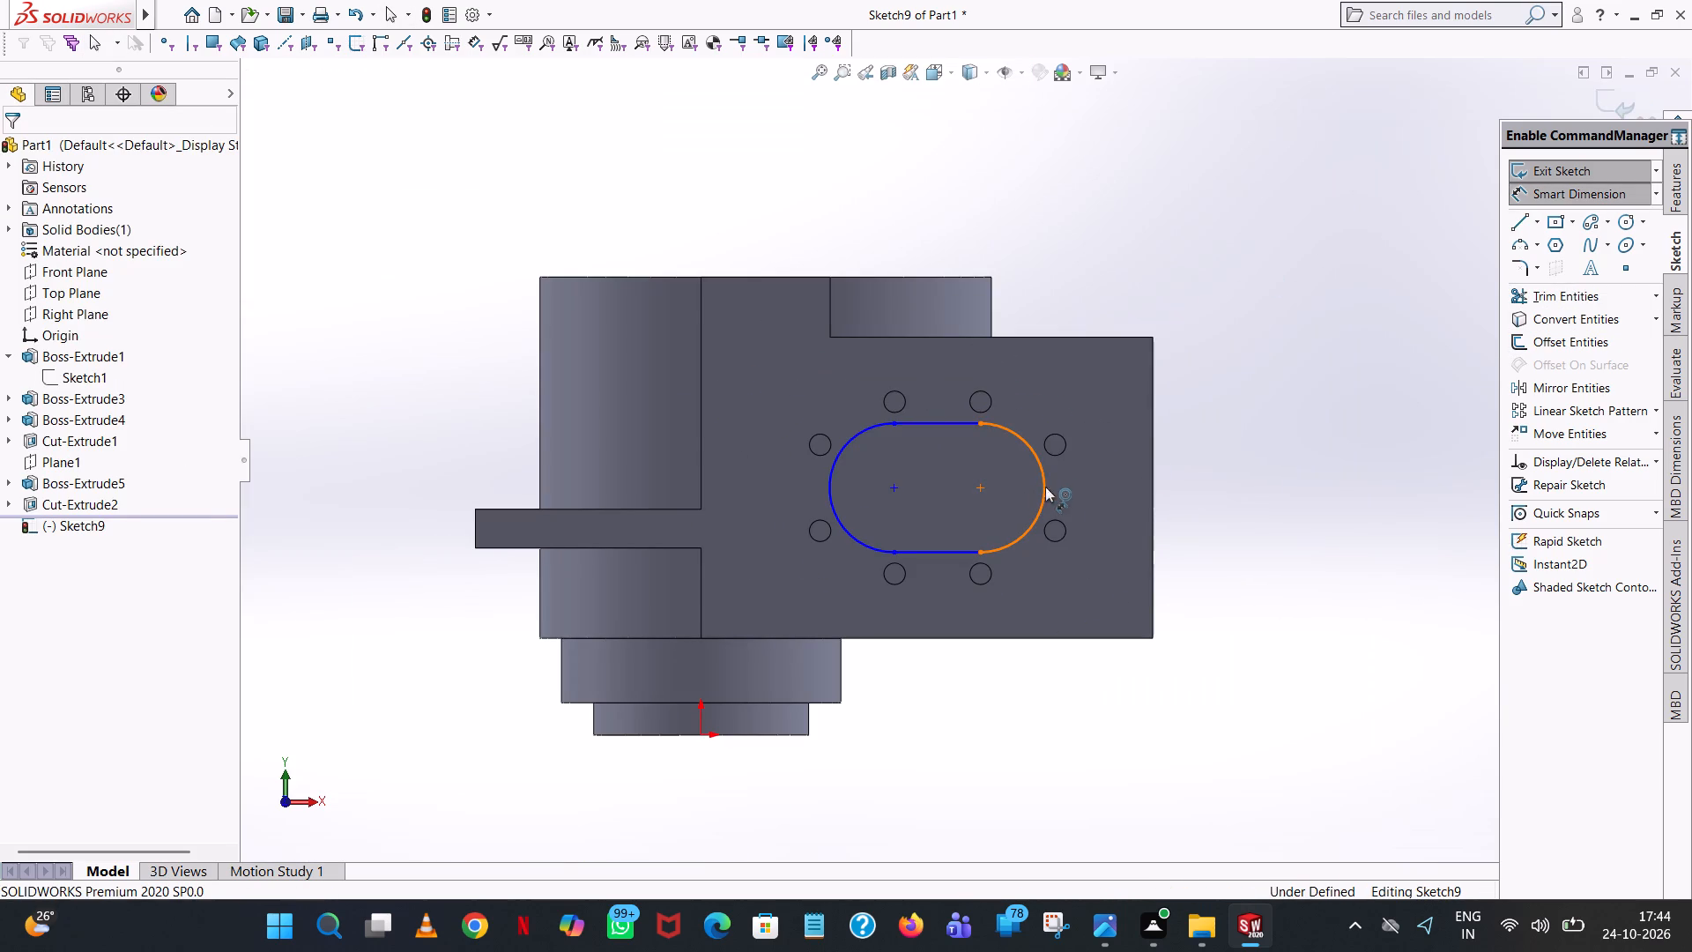
{"action": "left_click", "coordinate": [1353, 413]}
{"action": "left_click", "coordinate": [1276, 383]}
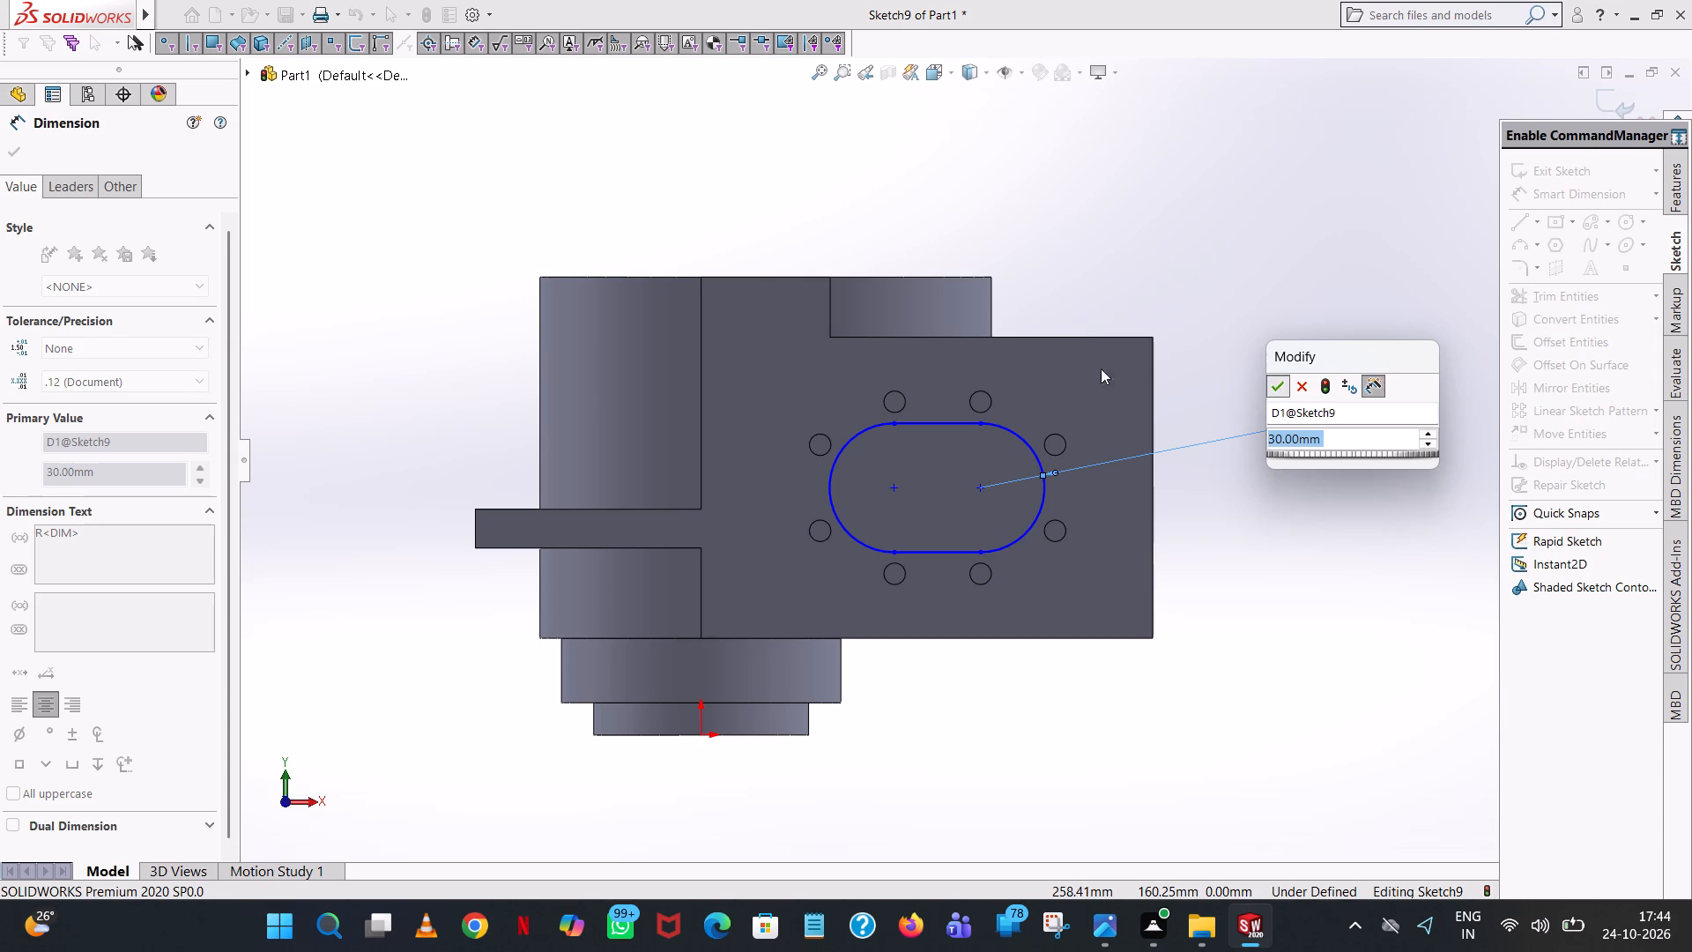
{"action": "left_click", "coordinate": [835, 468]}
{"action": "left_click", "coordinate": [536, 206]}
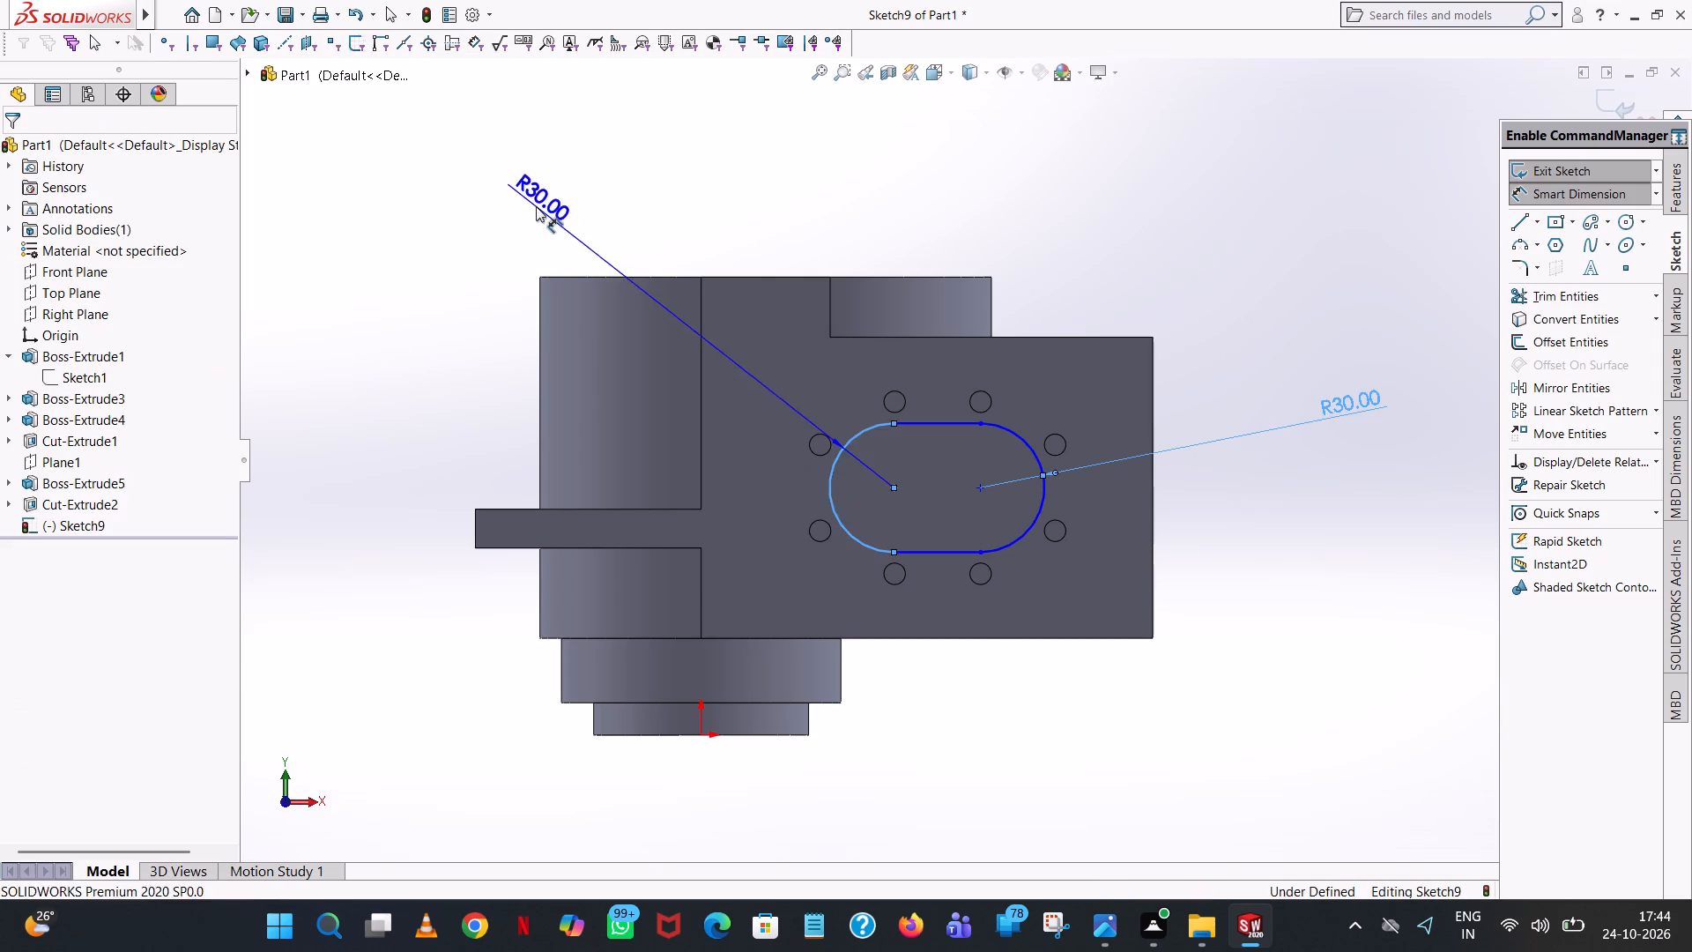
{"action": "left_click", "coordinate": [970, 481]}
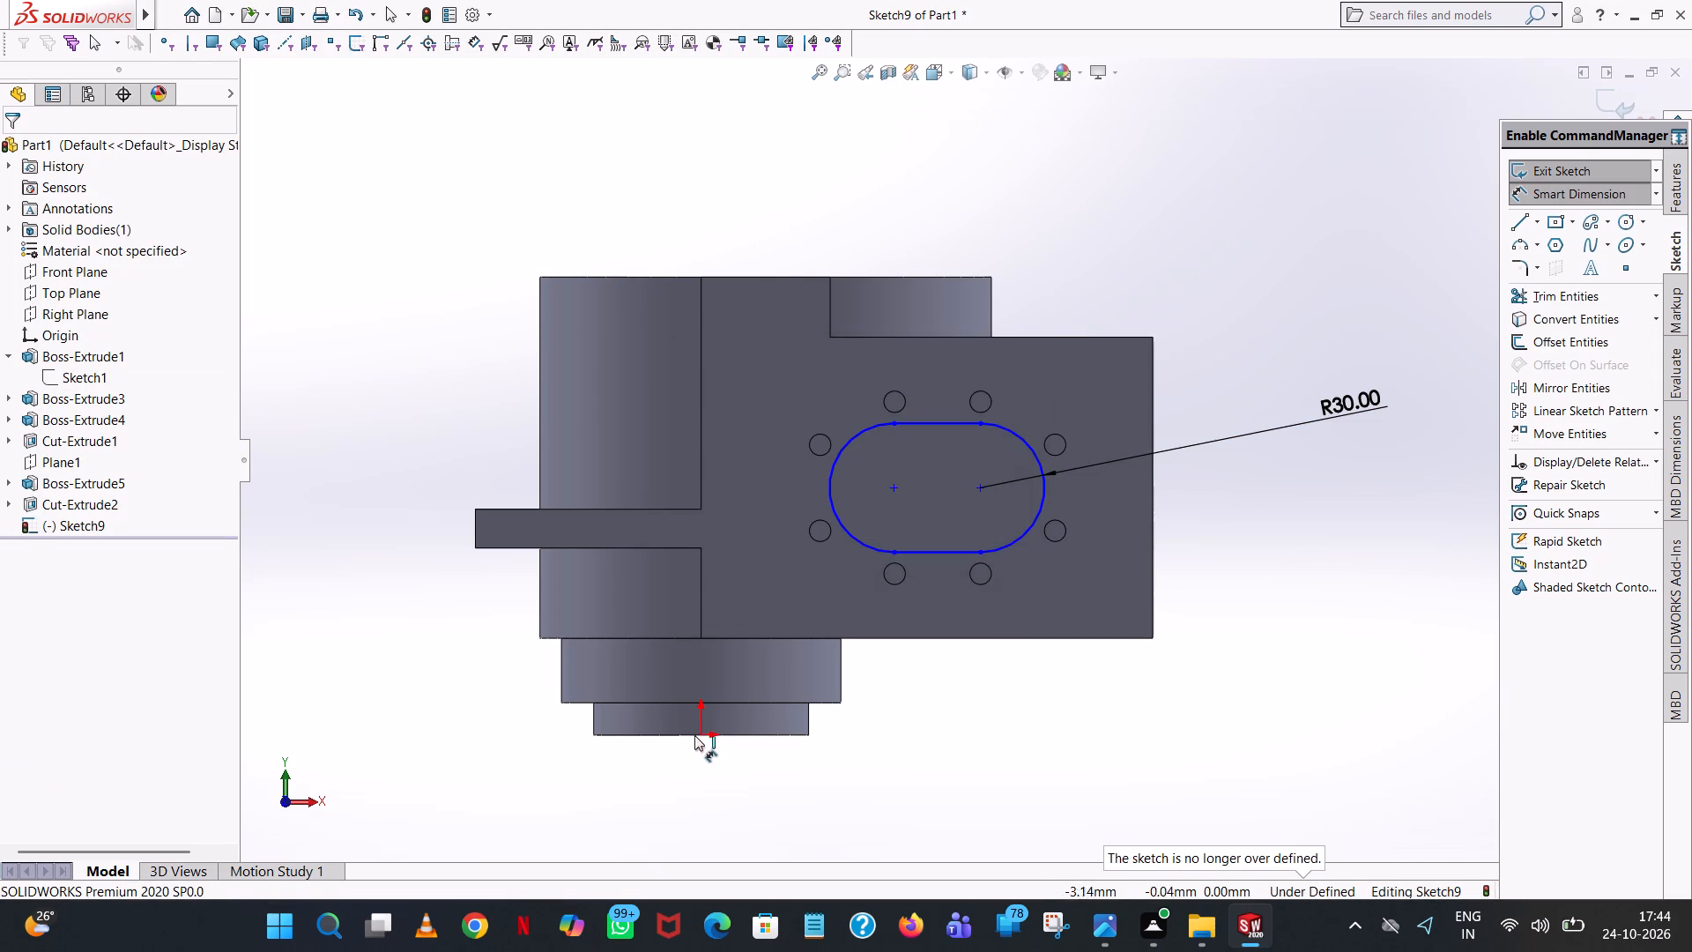
Dimension the left arc's centre horizontally from the origin and vertically from the bottom edge of the block.
{"action": "left_click", "coordinate": [701, 735]}
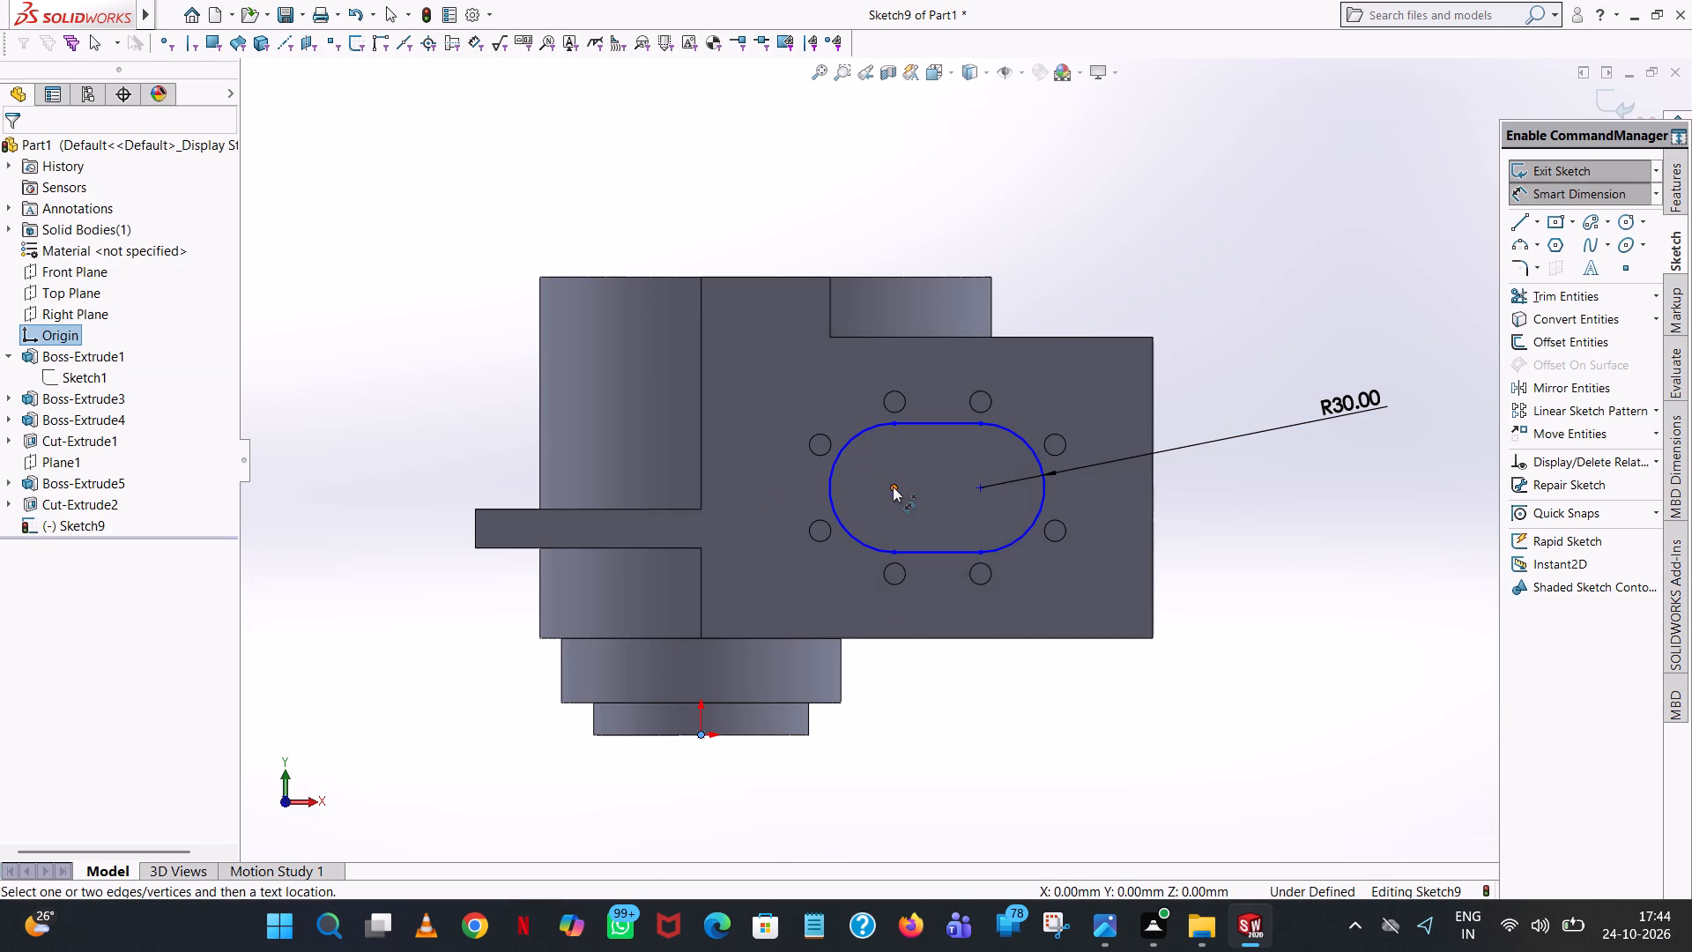
{"action": "left_click", "coordinate": [893, 487]}
{"action": "left_click", "coordinate": [839, 776]}
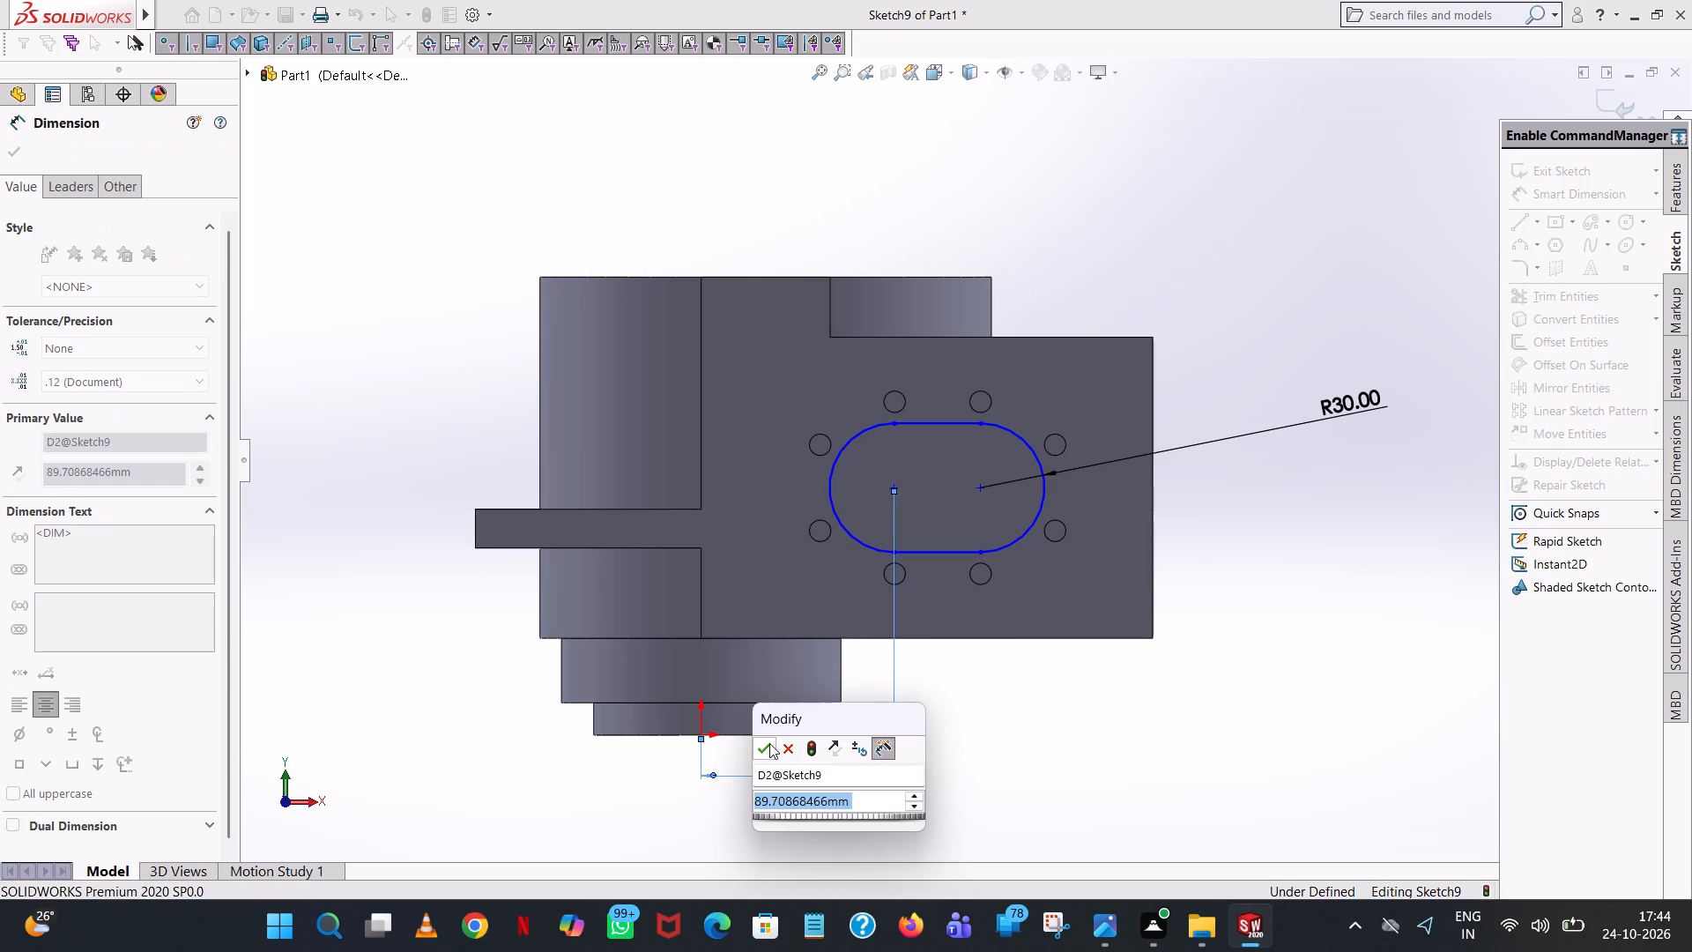
{"action": "left_click", "coordinate": [762, 744]}
{"action": "left_click", "coordinate": [1070, 285]}
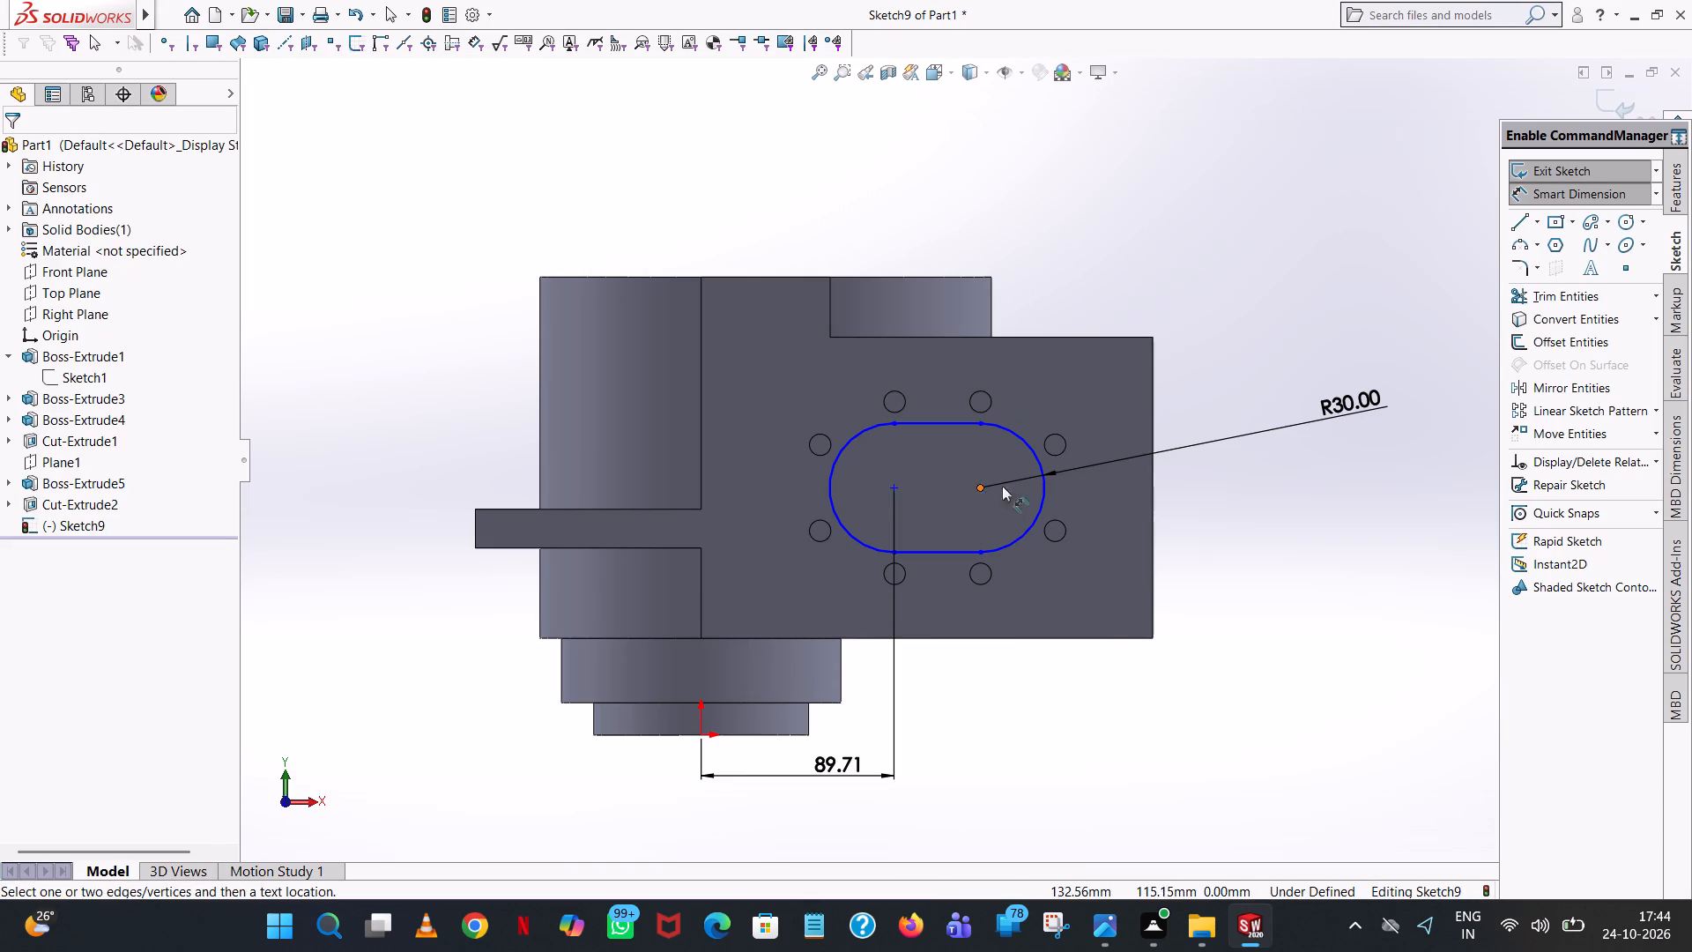
{"action": "left_click", "coordinate": [892, 488]}
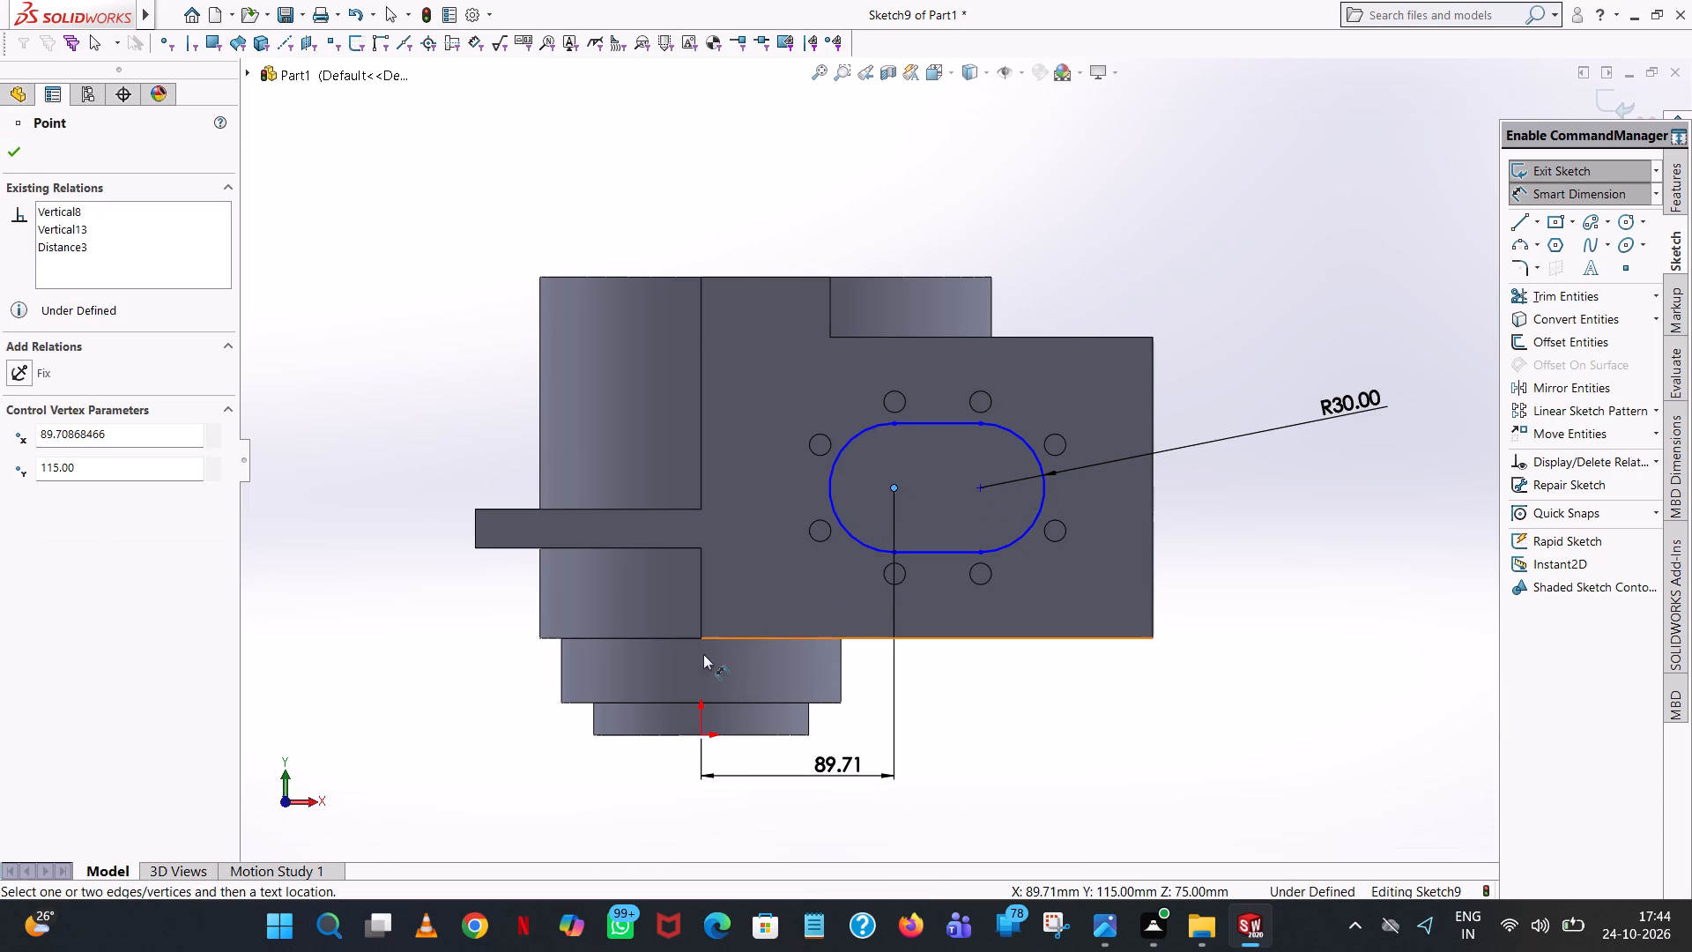
{"action": "left_click", "coordinate": [727, 639]}
{"action": "left_click", "coordinate": [666, 659]}
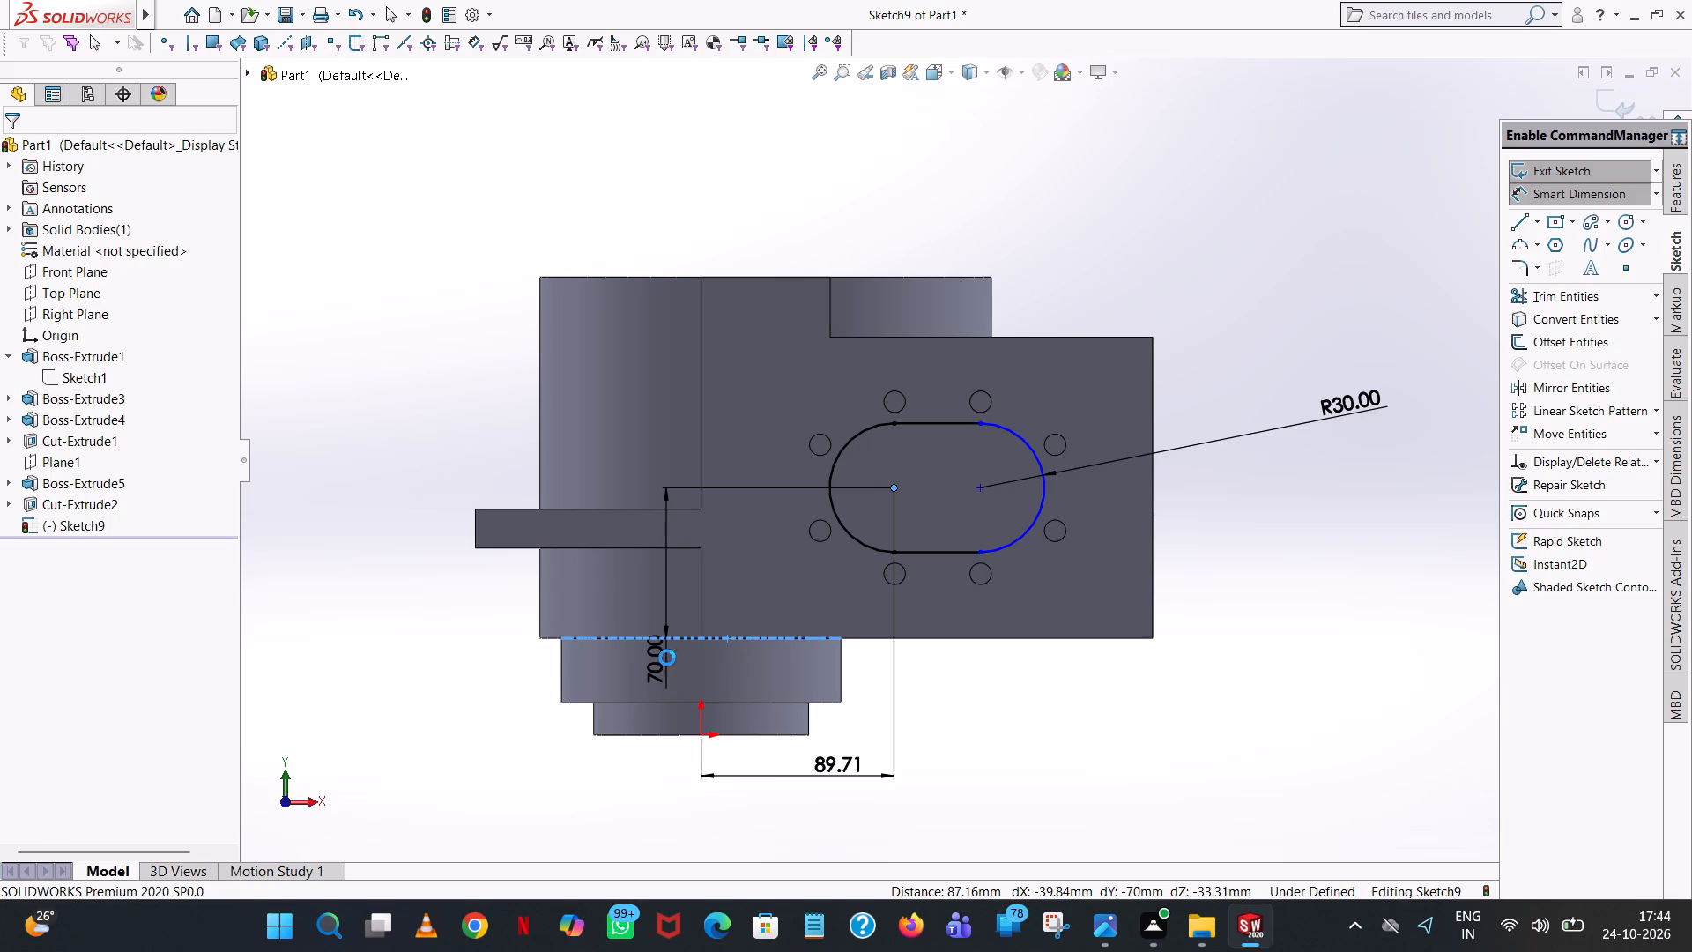
{"action": "left_click", "coordinate": [592, 629]}
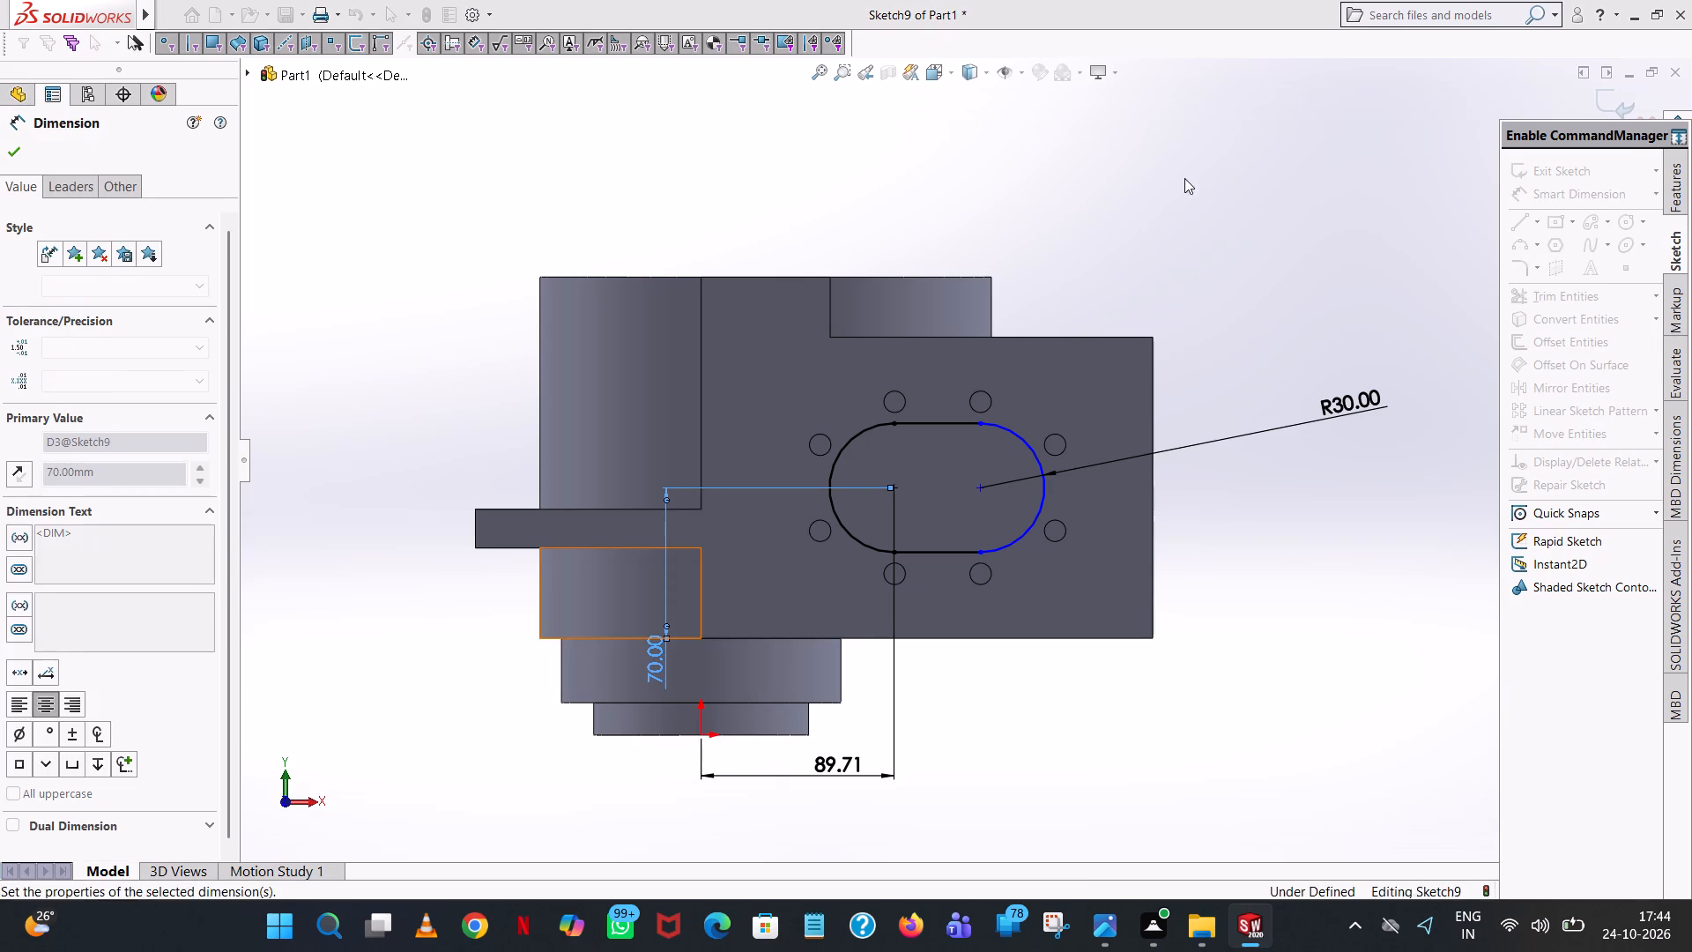
{"action": "left_click", "coordinate": [1184, 178]}
Dimension the horizontal distance between the right arc's centre and the block's right edge.
{"action": "left_click", "coordinate": [1046, 500]}
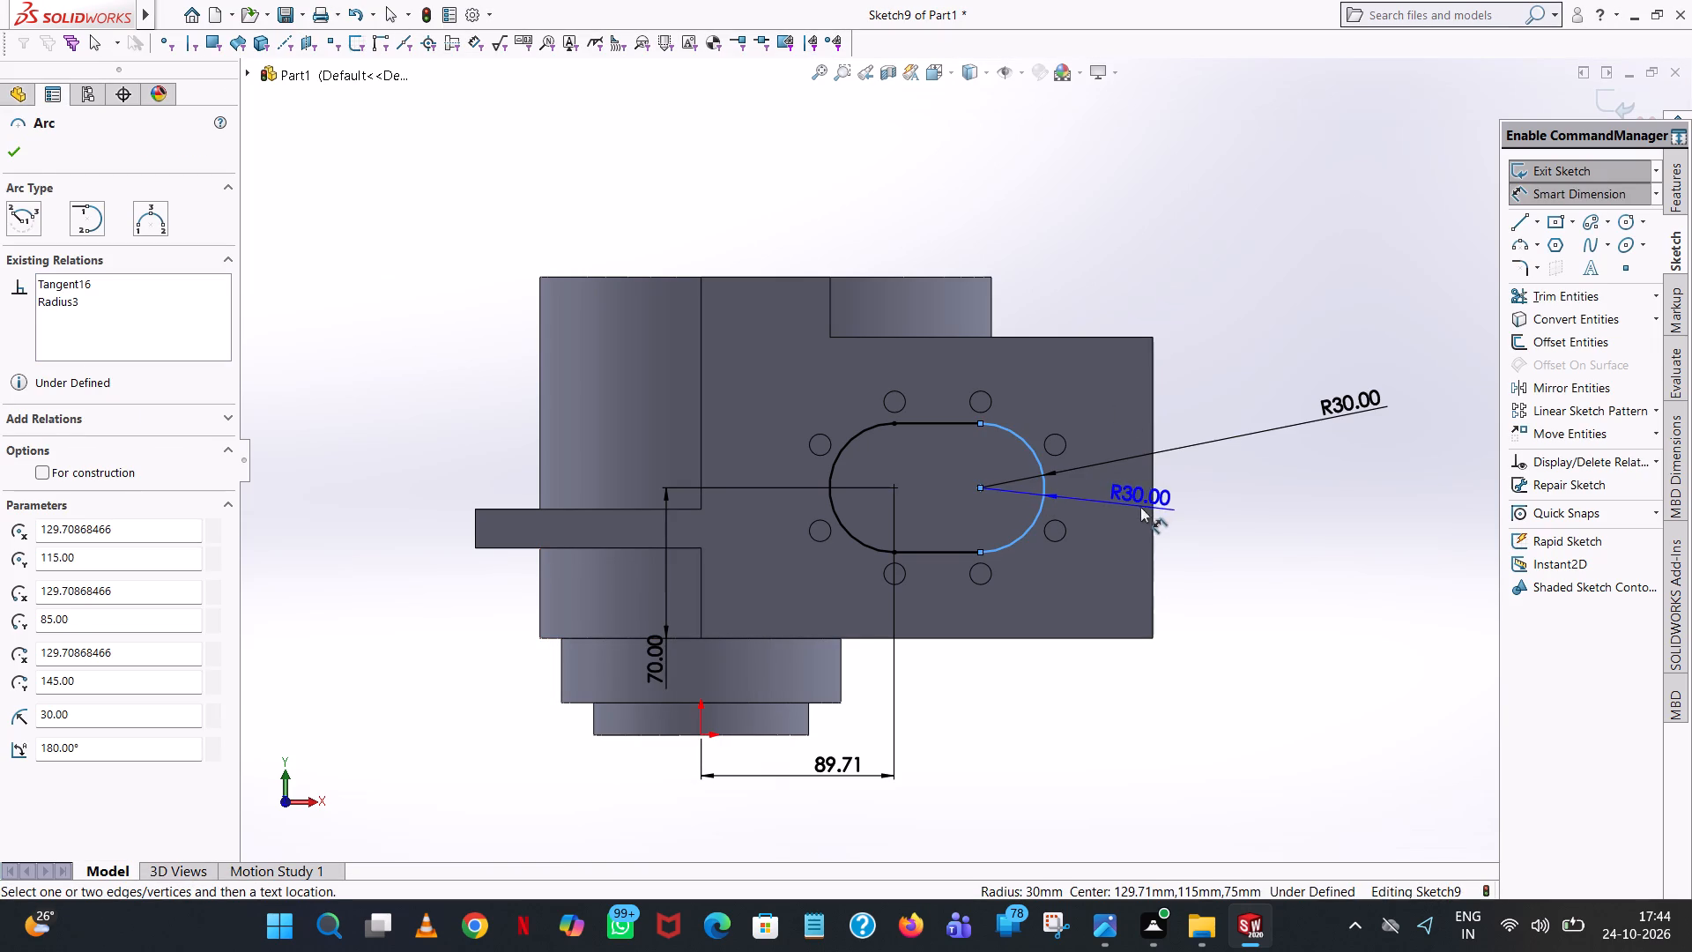
{"action": "left_click", "coordinate": [1155, 515]}
{"action": "left_click", "coordinate": [1093, 734]}
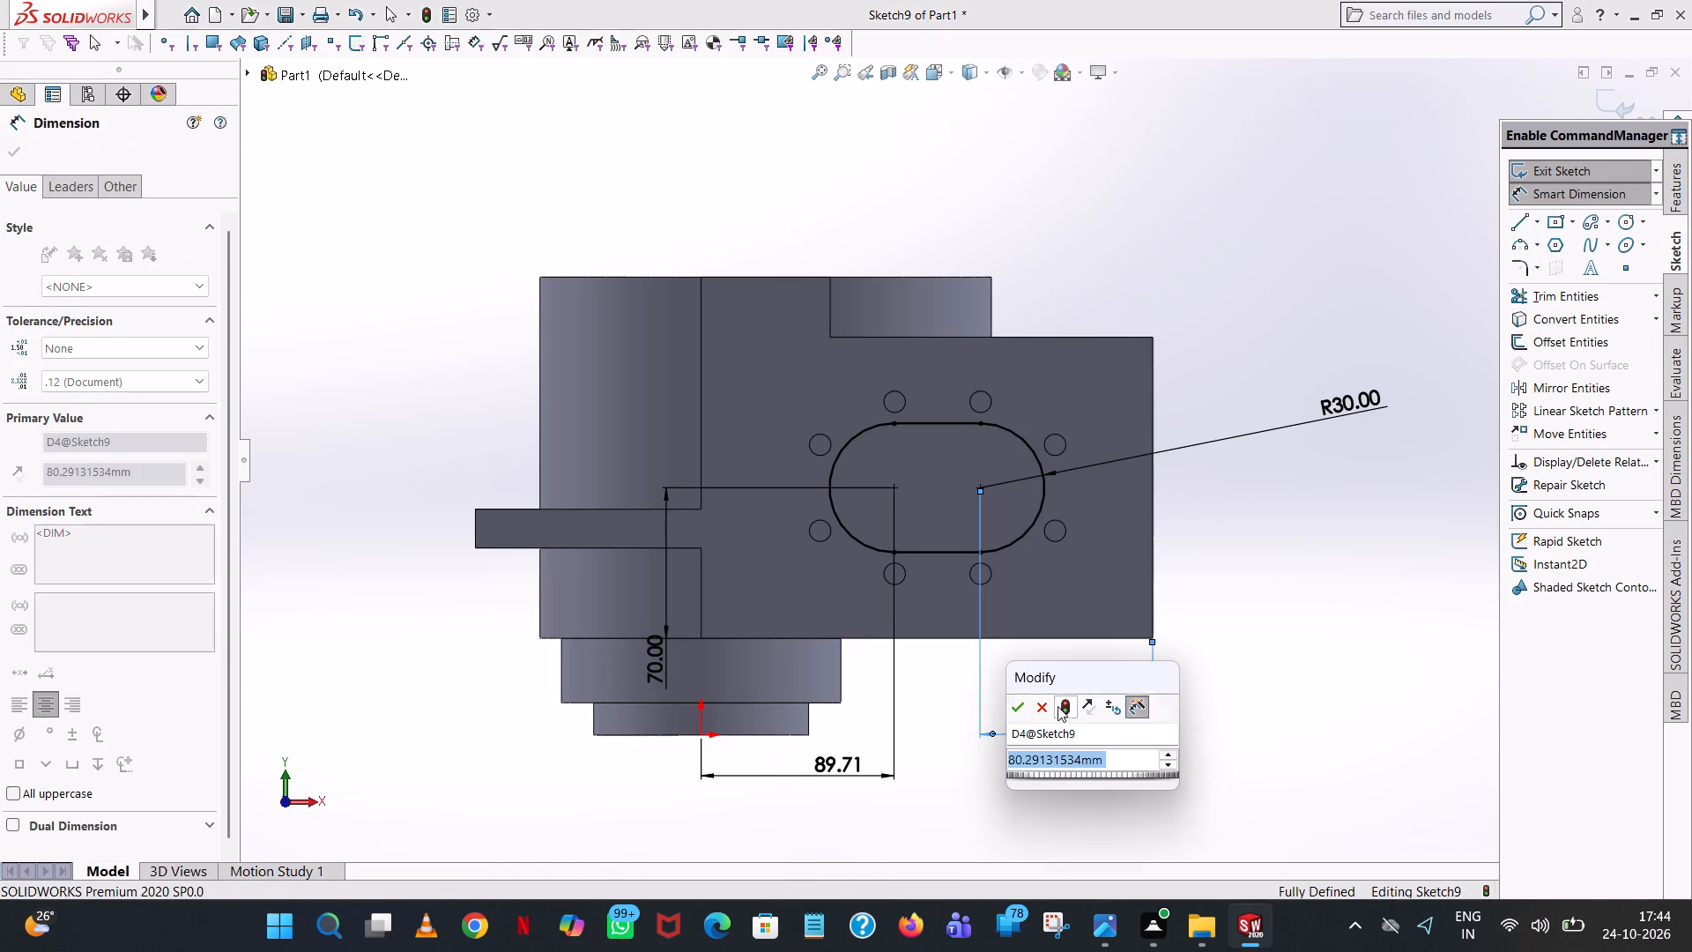
{"action": "left_click", "coordinate": [1015, 706]}
{"action": "left_click", "coordinate": [1282, 519]}
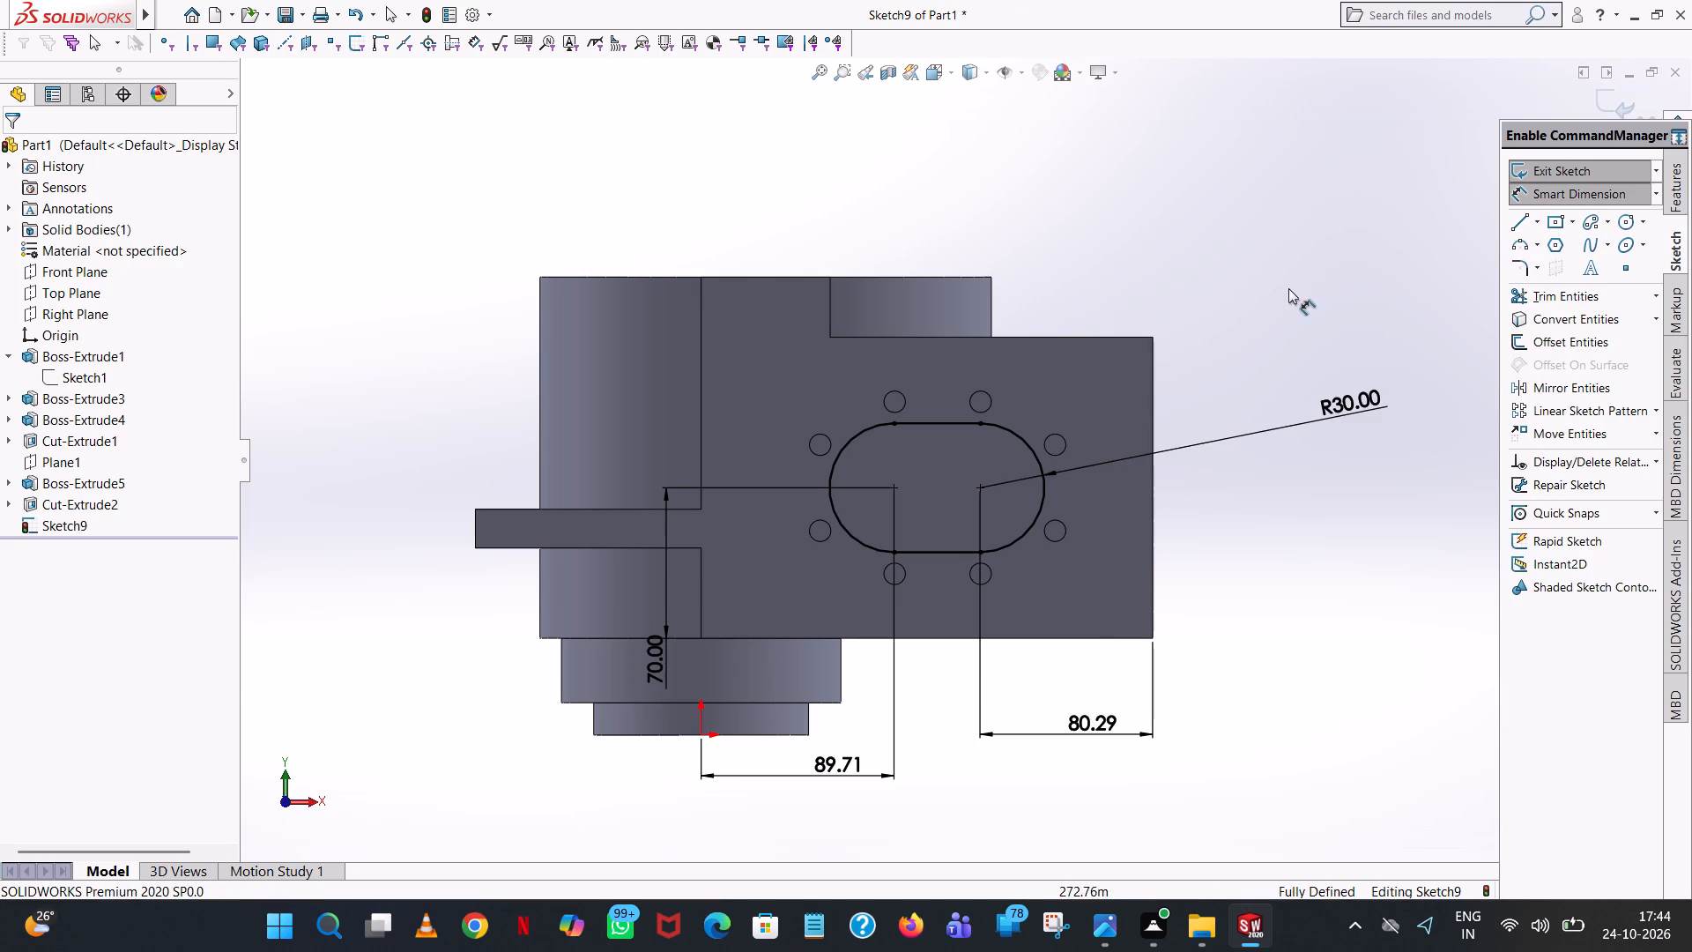
Cut the slot profile into the block as a blind extruded cut 94 mm deep.
{"action": "scroll", "coordinate": [1287, 322], "scroll_direction": "down", "scroll_amount": 1}
{"action": "middle_click_drag", "start_coordinate": [1287, 322], "coordinate": [1072, 419]}
{"action": "scroll", "coordinate": [1287, 322], "scroll_direction": "up", "scroll_amount": 1}
{"action": "scroll", "coordinate": [1072, 419], "scroll_direction": "up", "scroll_amount": 1}
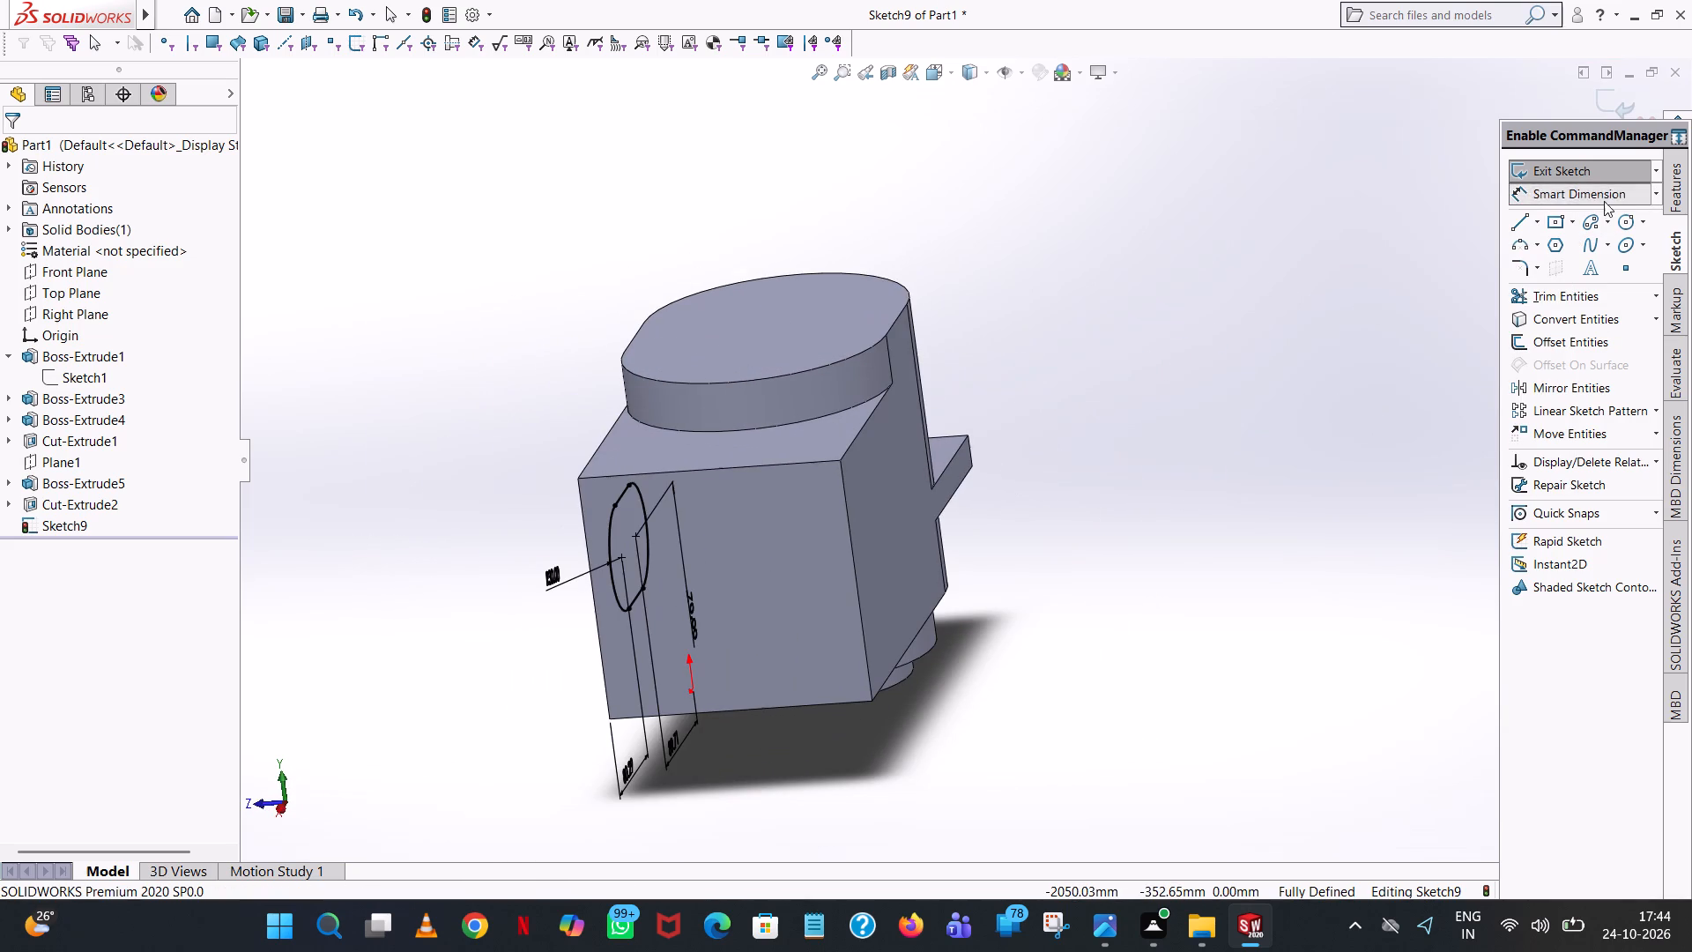
{"action": "left_click", "coordinate": [1673, 191]}
{"action": "left_click", "coordinate": [1580, 175]}
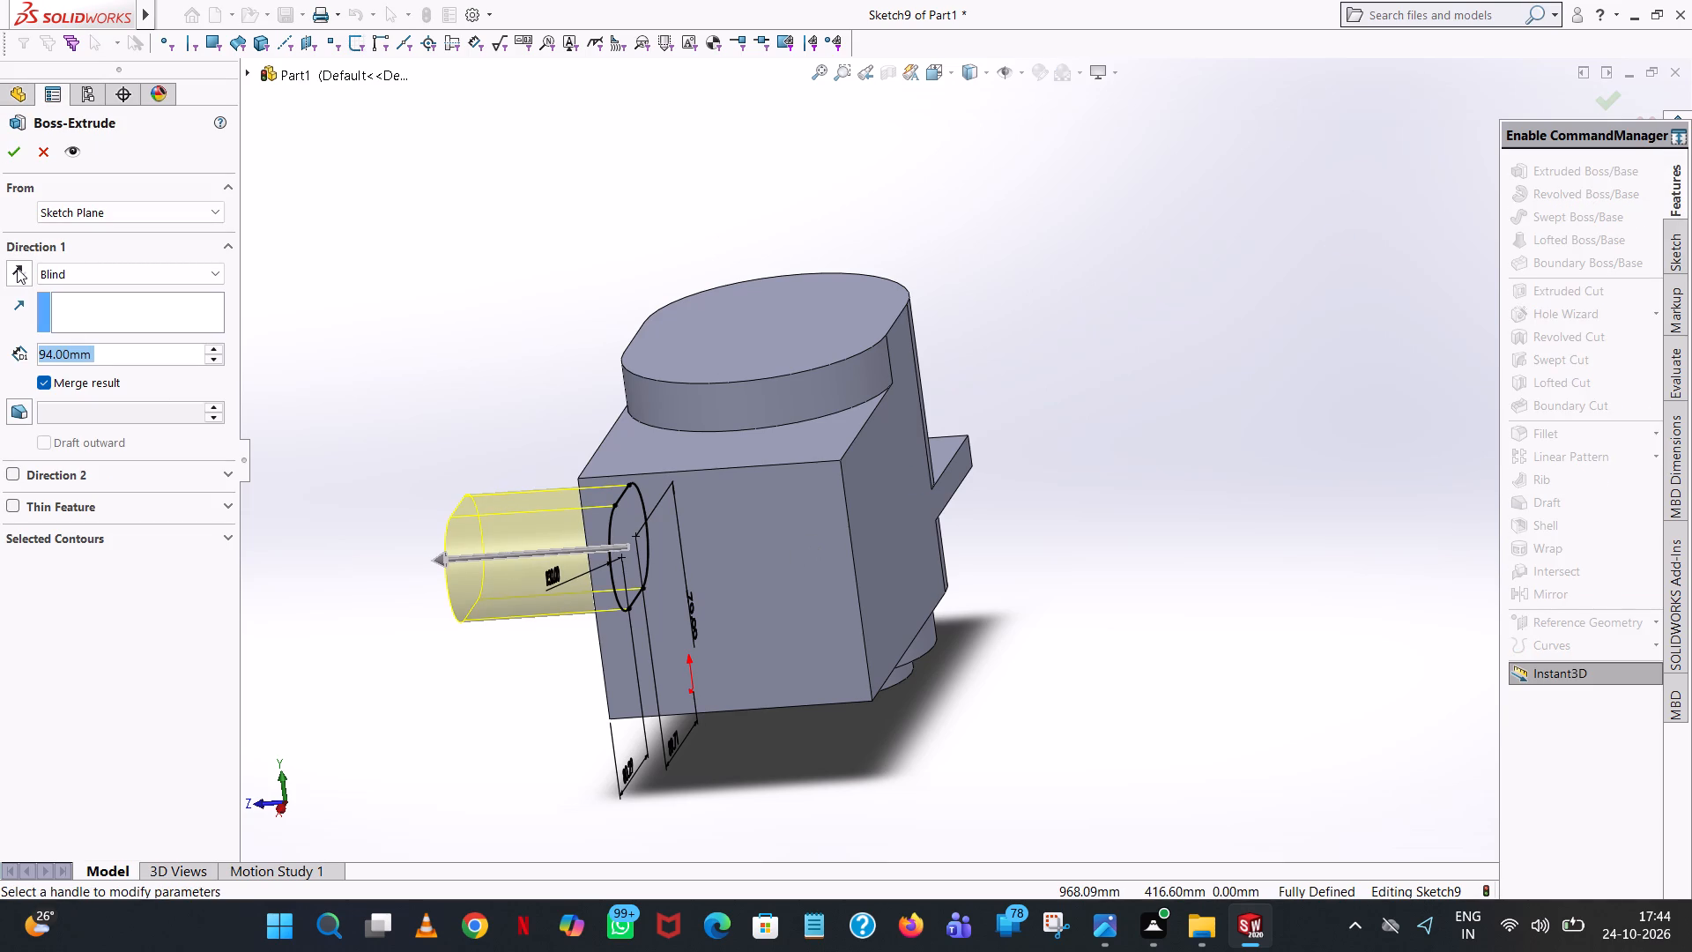
{"action": "left_click", "coordinate": [48, 143]}
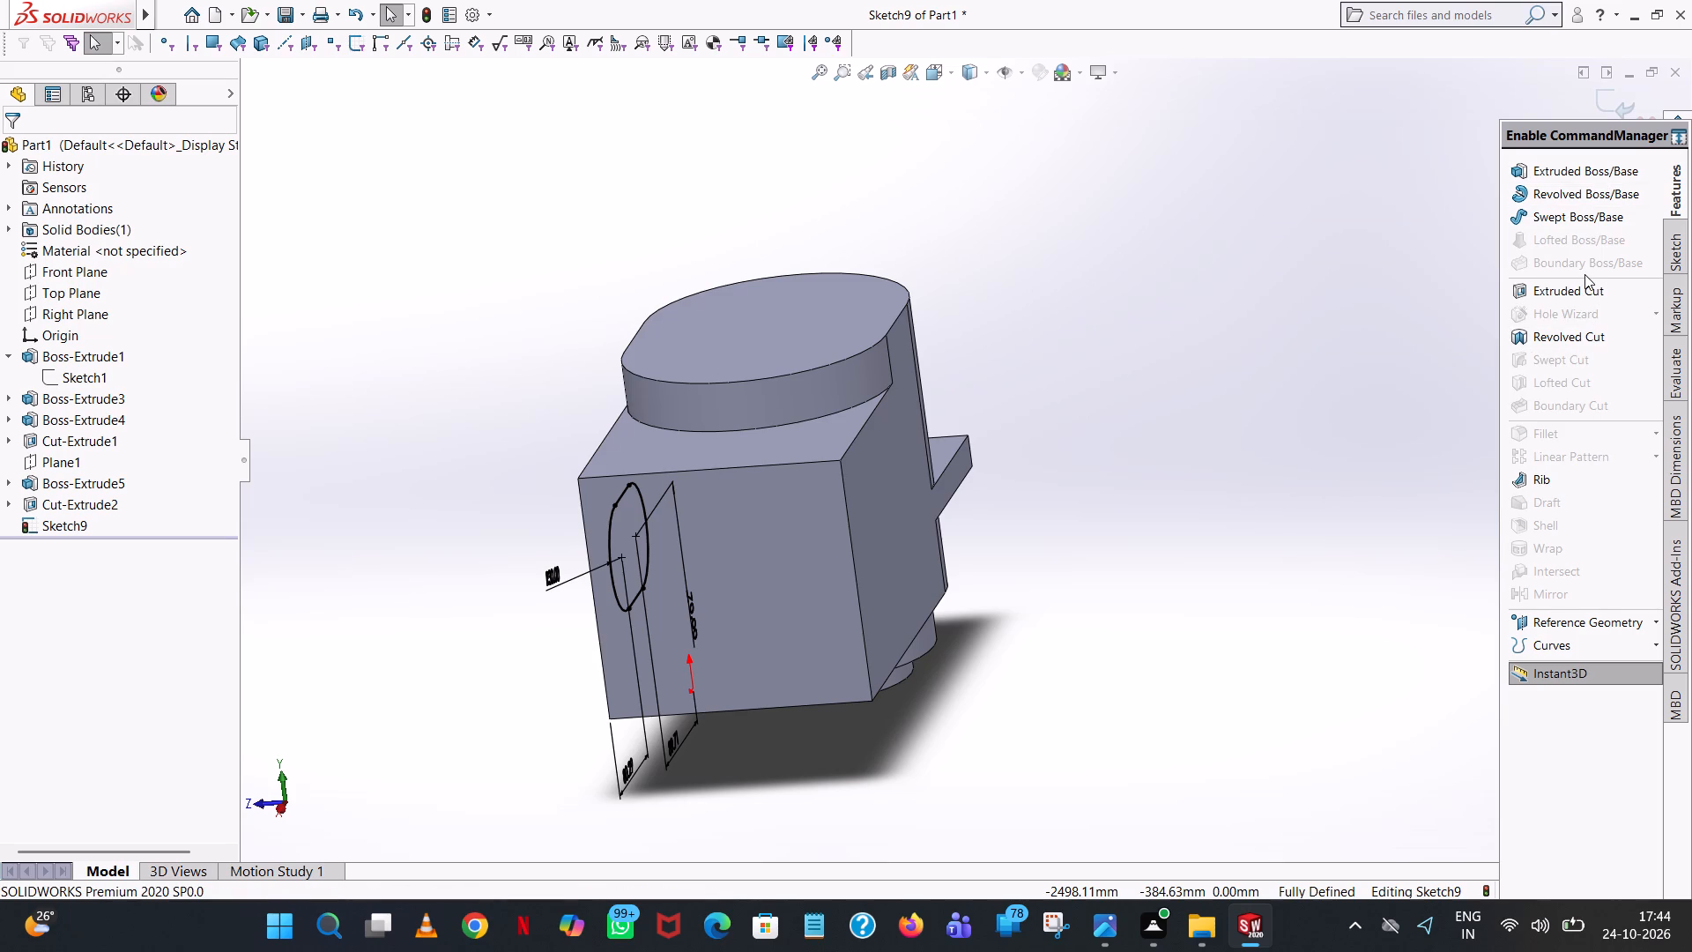
{"action": "left_click", "coordinate": [1562, 289]}
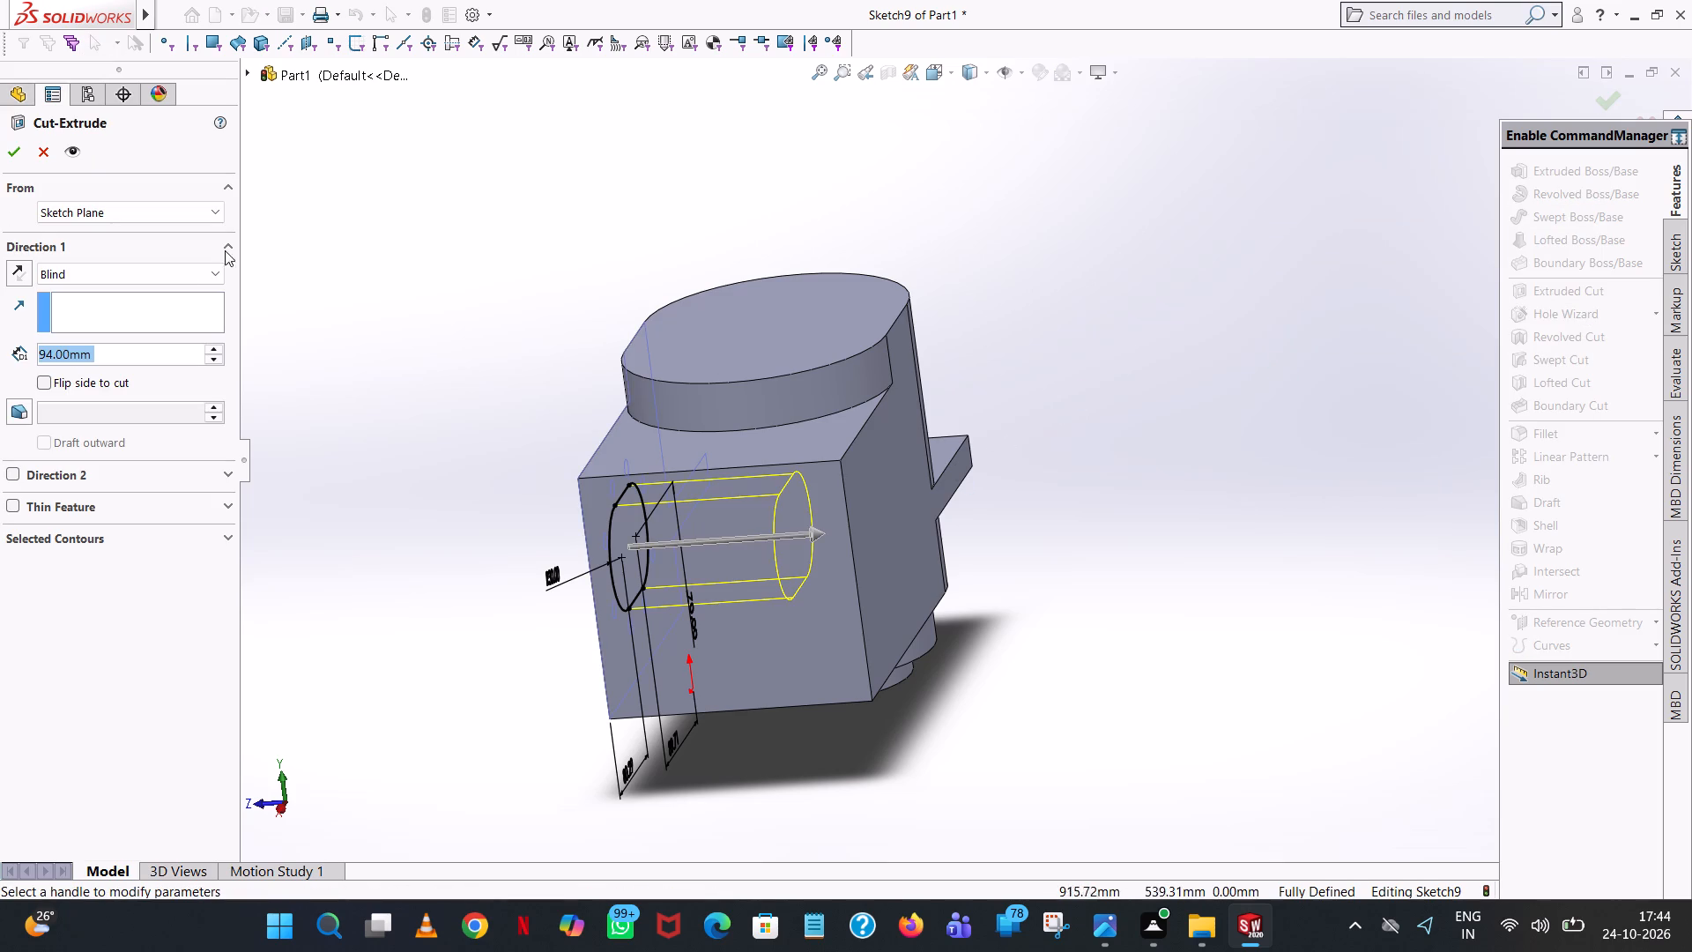
{"action": "left_click", "coordinate": [13, 148]}
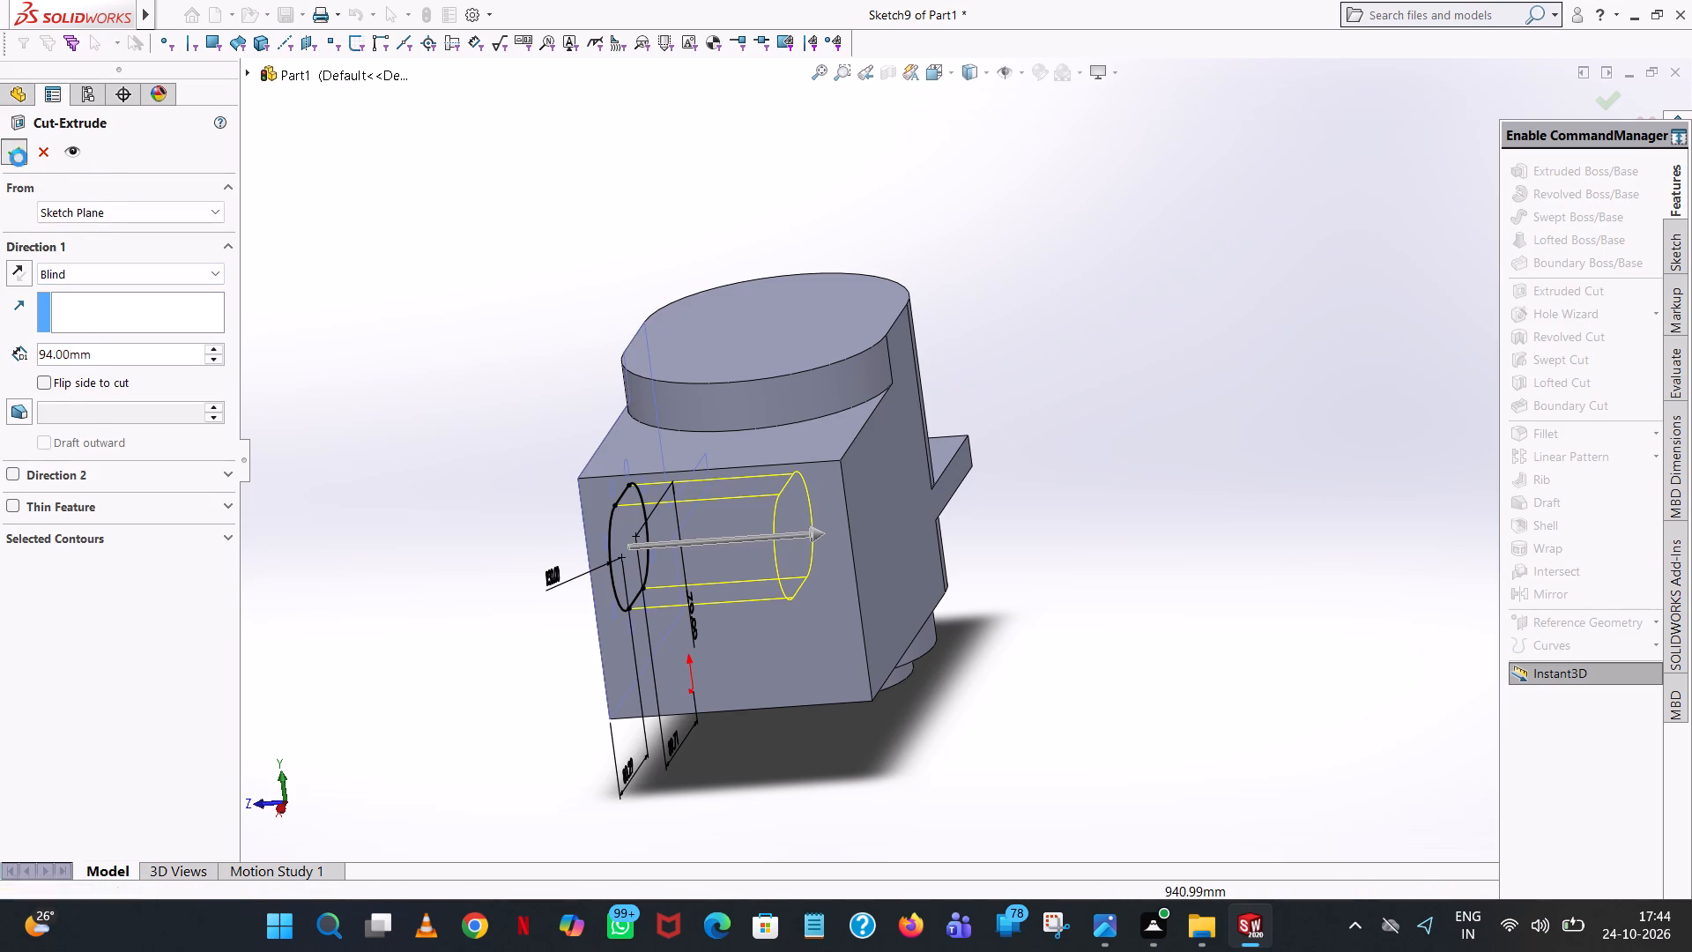
{"action": "left_click", "coordinate": [1173, 345]}
Examine the slot pocket and the surrounding hole pattern on the block from several angles.
{"action": "middle_click_drag", "start_coordinate": [1156, 356], "coordinate": [1321, 316]}
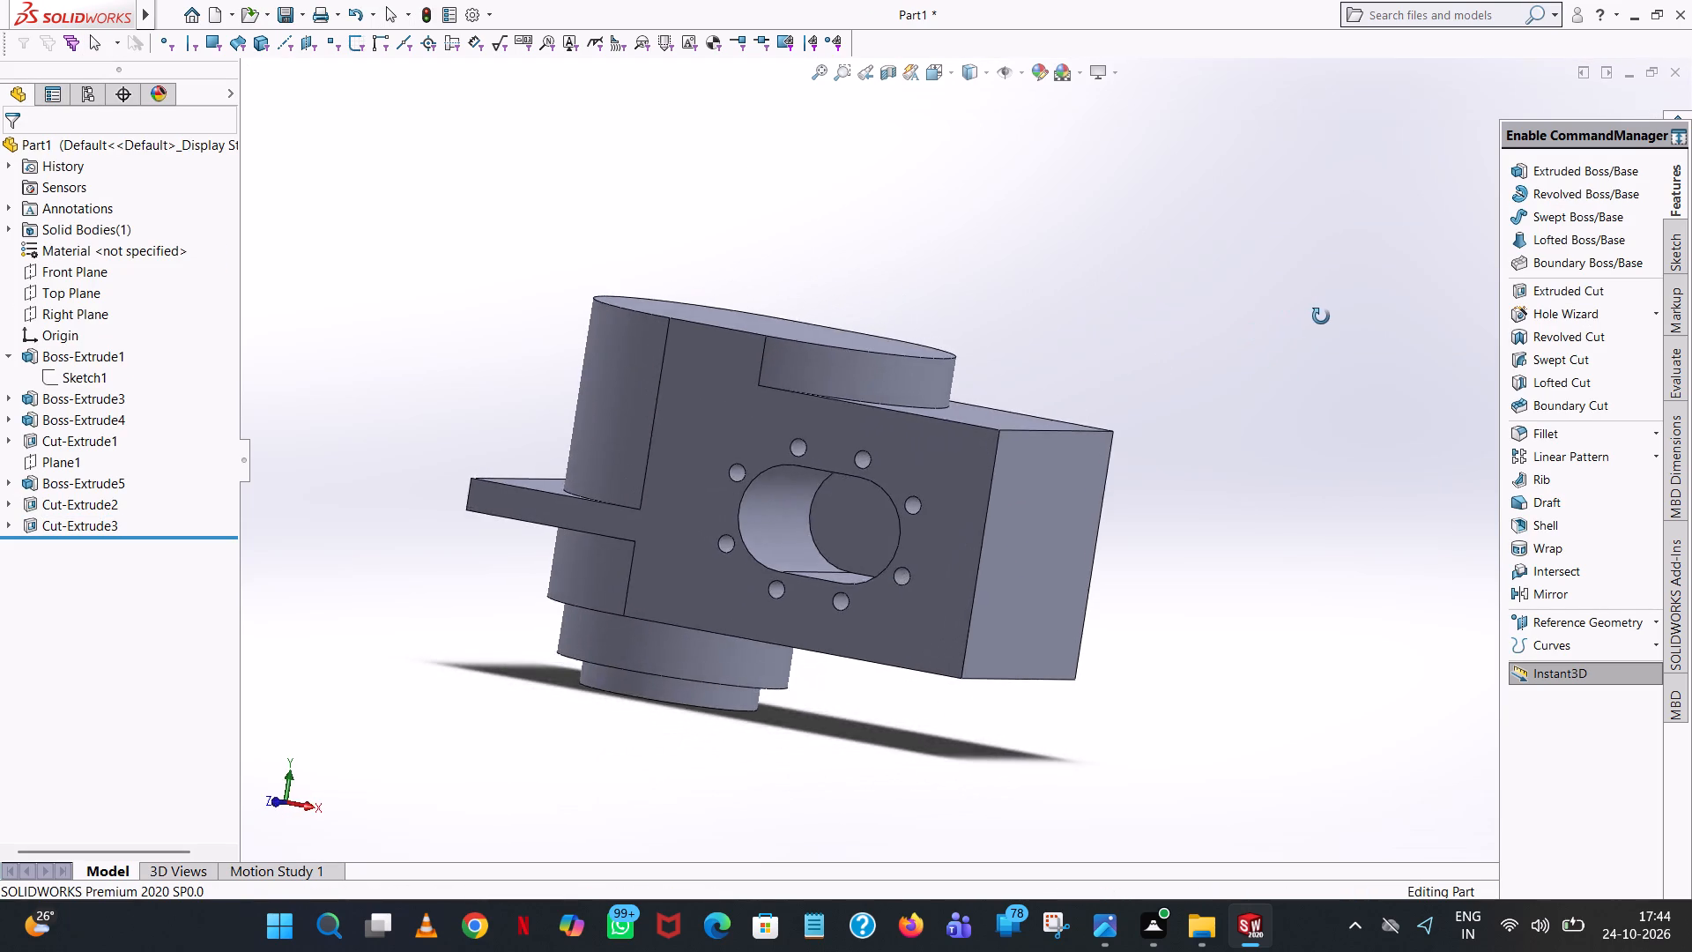
{"action": "middle_click_drag", "start_coordinate": [1321, 316], "coordinate": [1364, 331]}
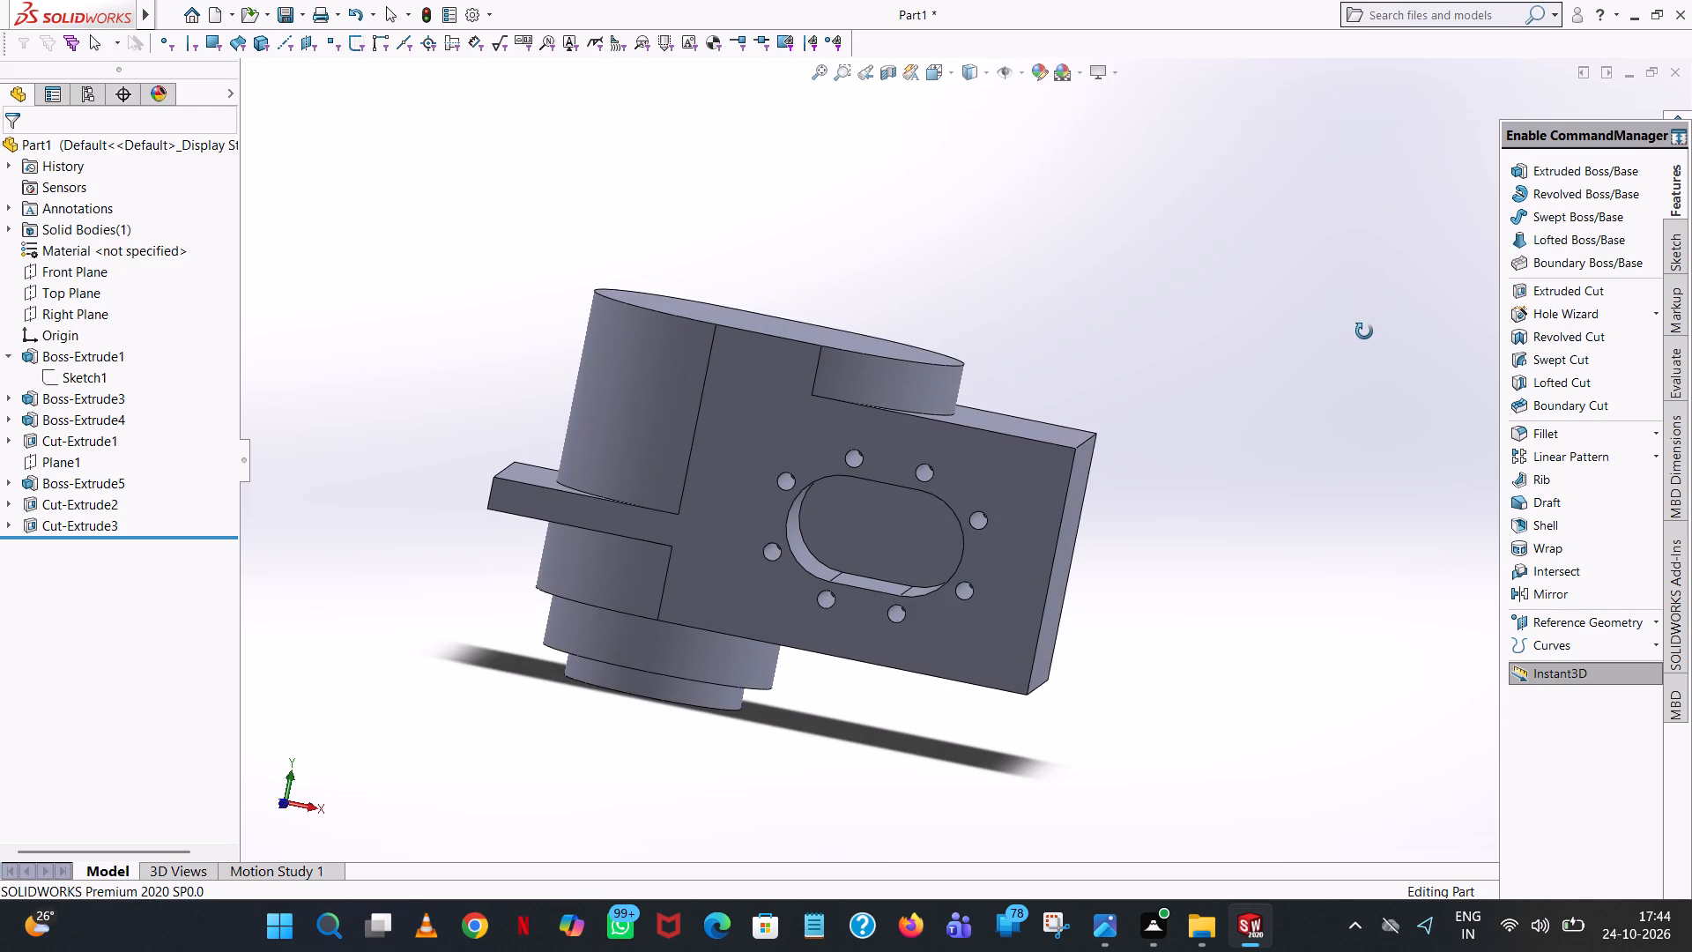
{"action": "middle_click_drag", "start_coordinate": [1364, 331], "coordinate": [1384, 264]}
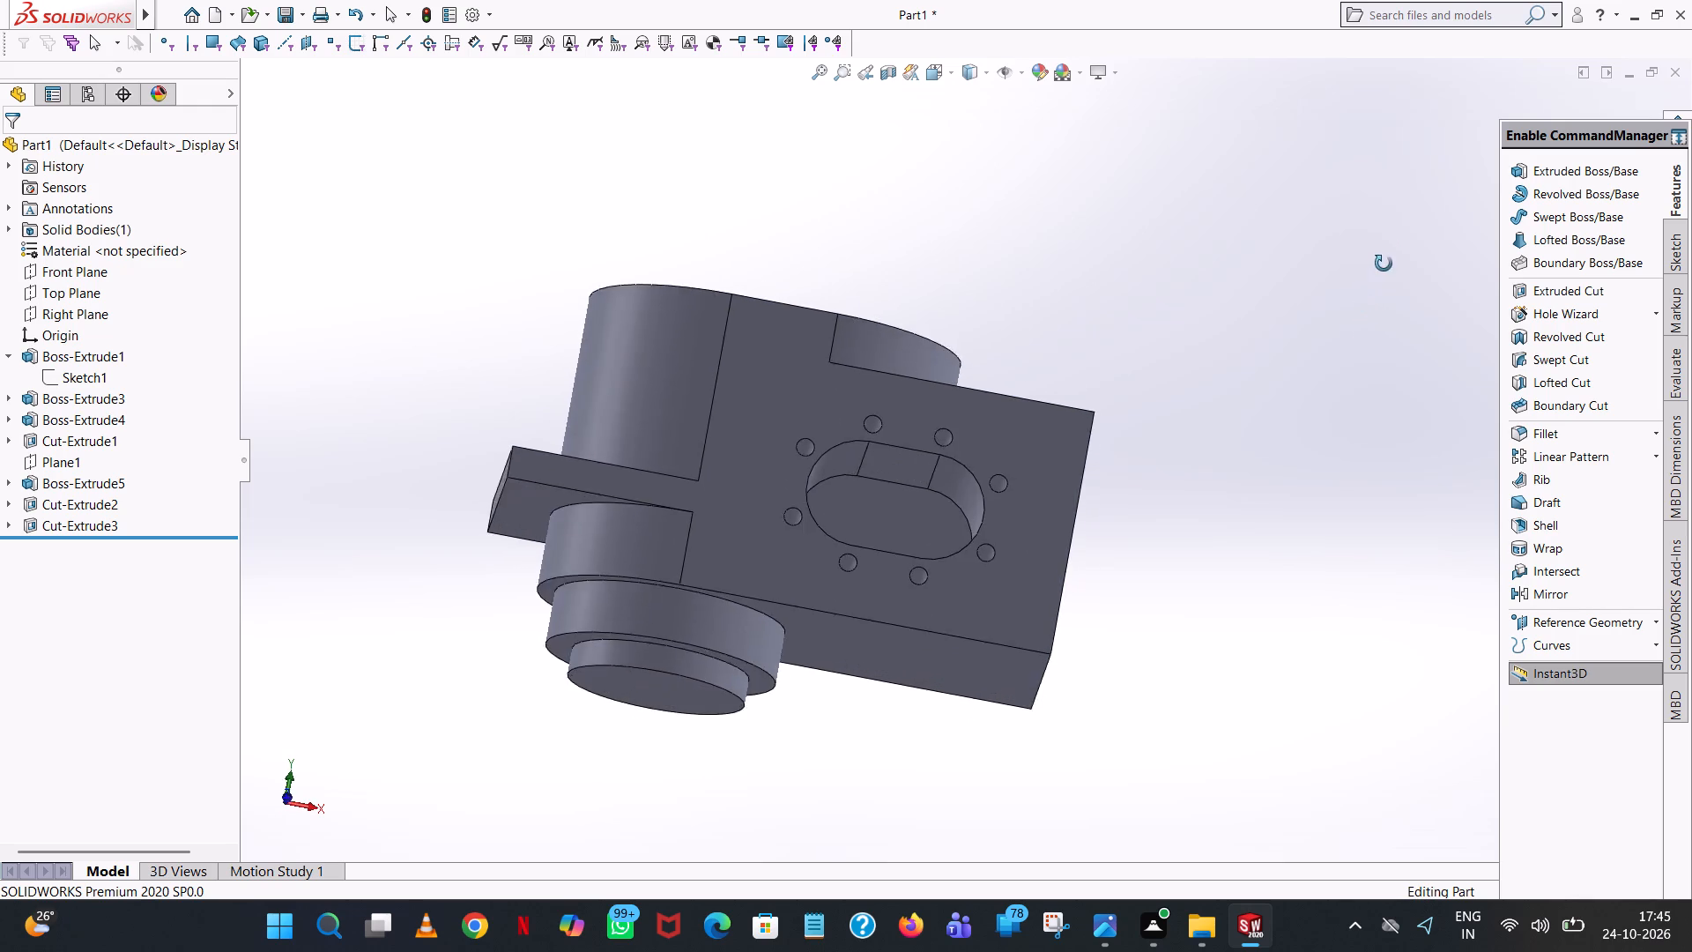
{"action": "middle_click_drag", "start_coordinate": [1384, 264], "coordinate": [1439, 325]}
{"action": "middle_click", "coordinate": [1439, 324]}
{"action": "middle_click", "coordinate": [1439, 324]}
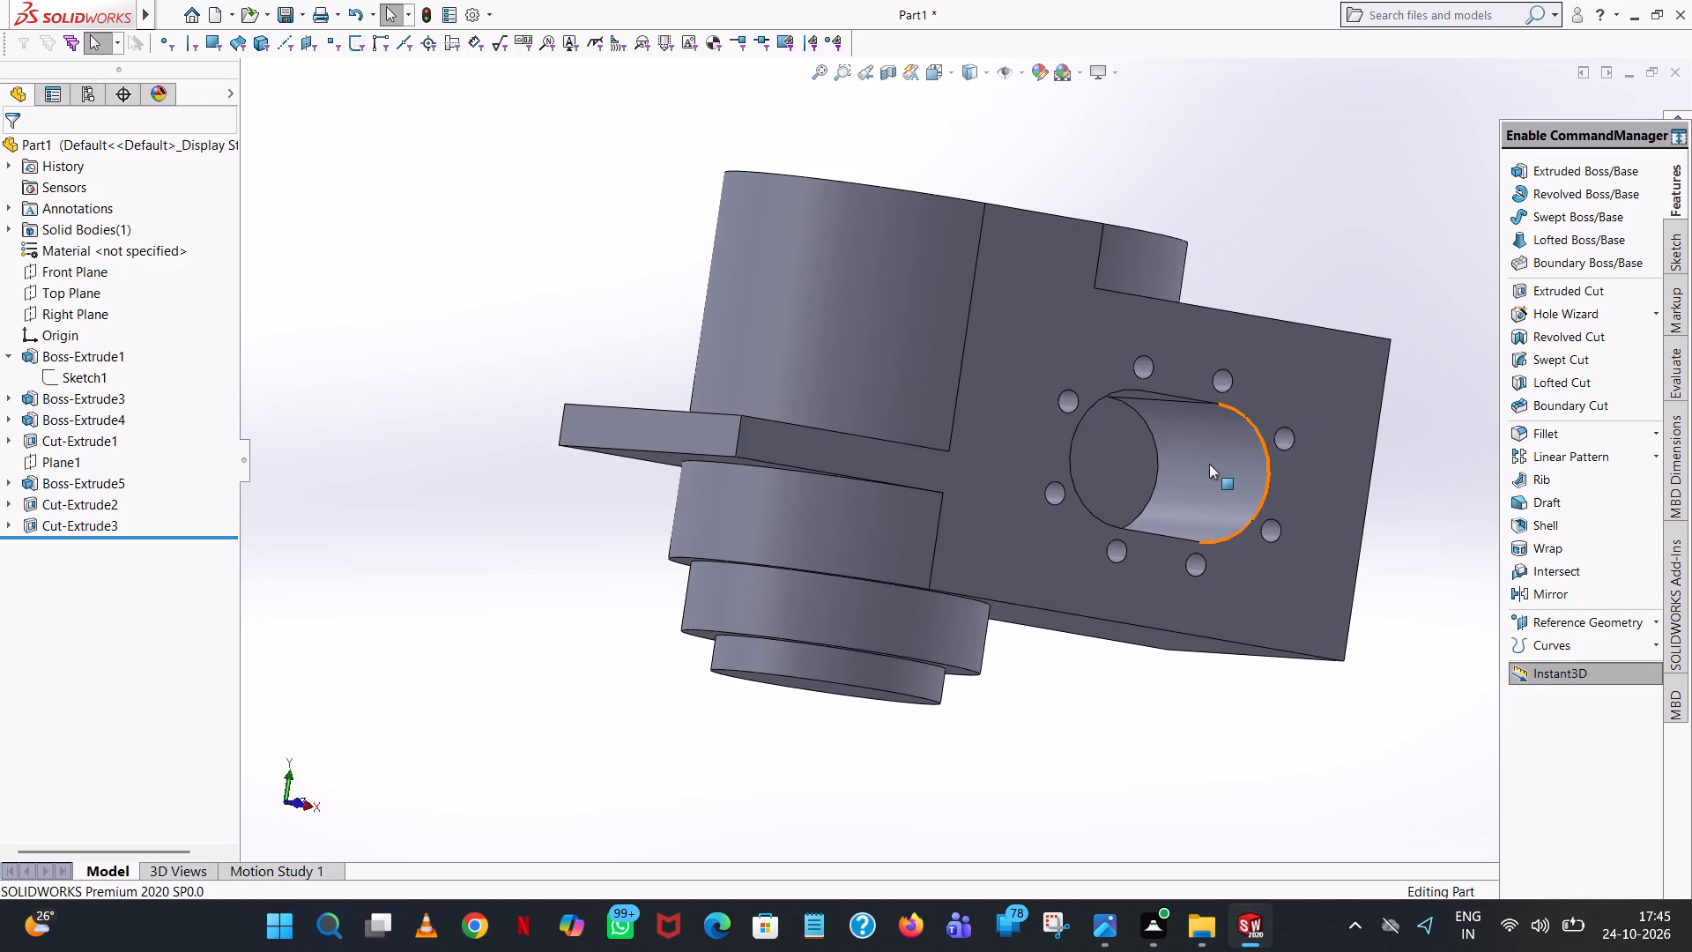
{"action": "scroll", "coordinate": [1162, 414], "scroll_direction": "up", "scroll_amount": 1}
{"action": "middle_click_drag", "start_coordinate": [1162, 413], "coordinate": [1075, 405]}
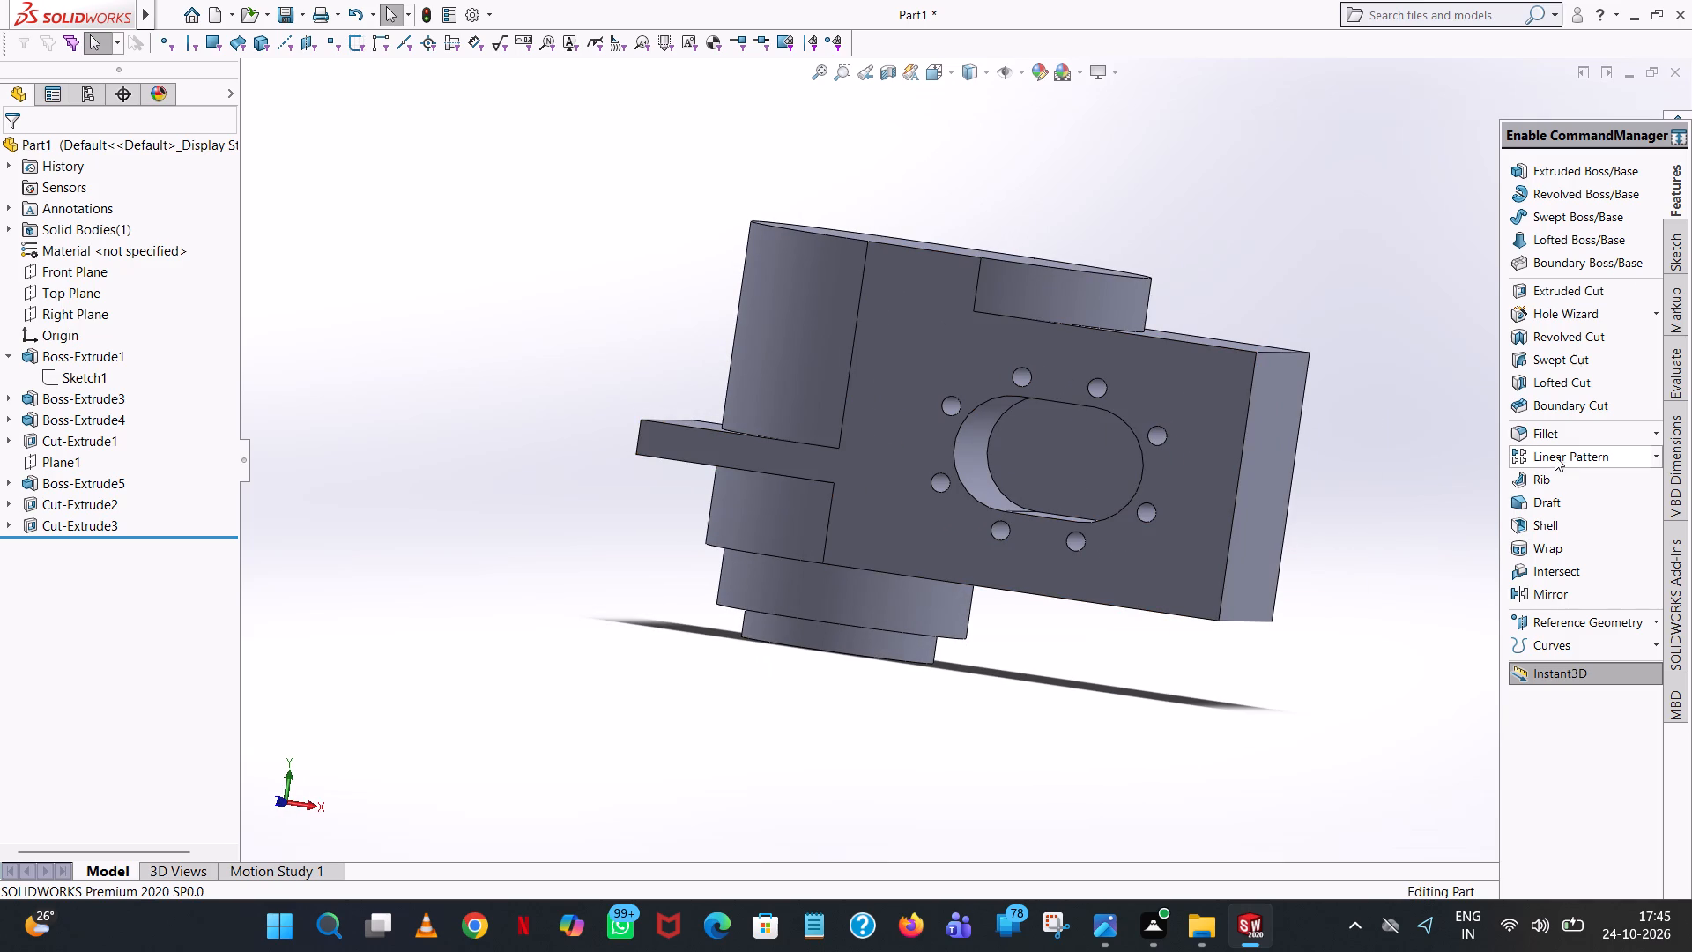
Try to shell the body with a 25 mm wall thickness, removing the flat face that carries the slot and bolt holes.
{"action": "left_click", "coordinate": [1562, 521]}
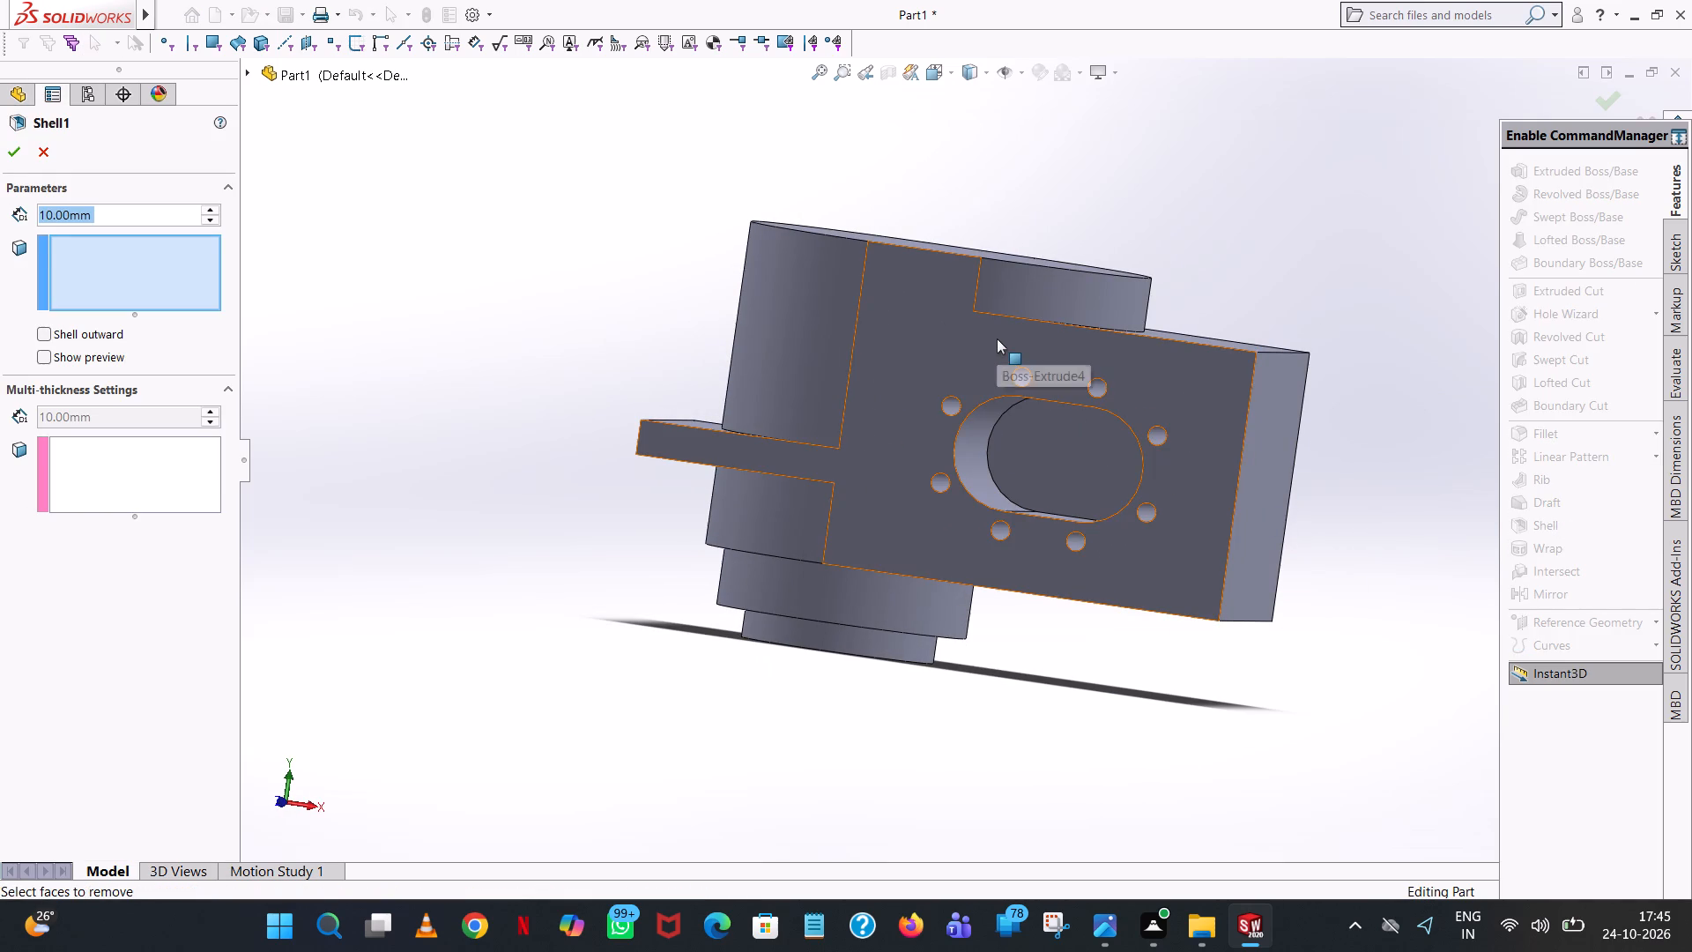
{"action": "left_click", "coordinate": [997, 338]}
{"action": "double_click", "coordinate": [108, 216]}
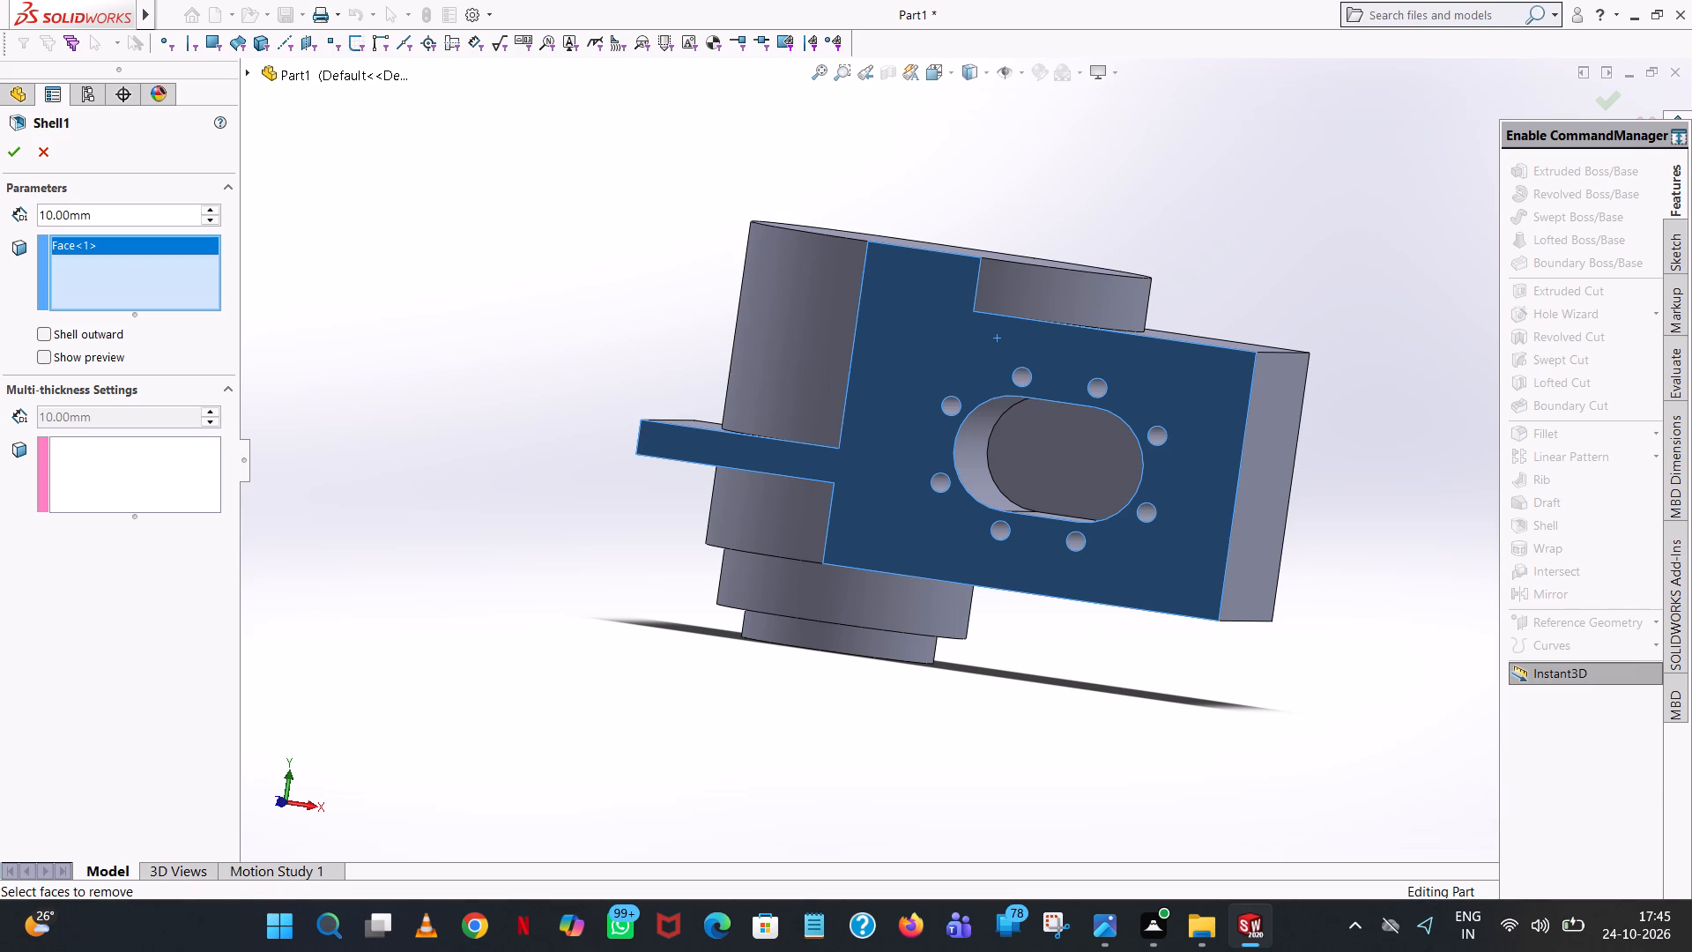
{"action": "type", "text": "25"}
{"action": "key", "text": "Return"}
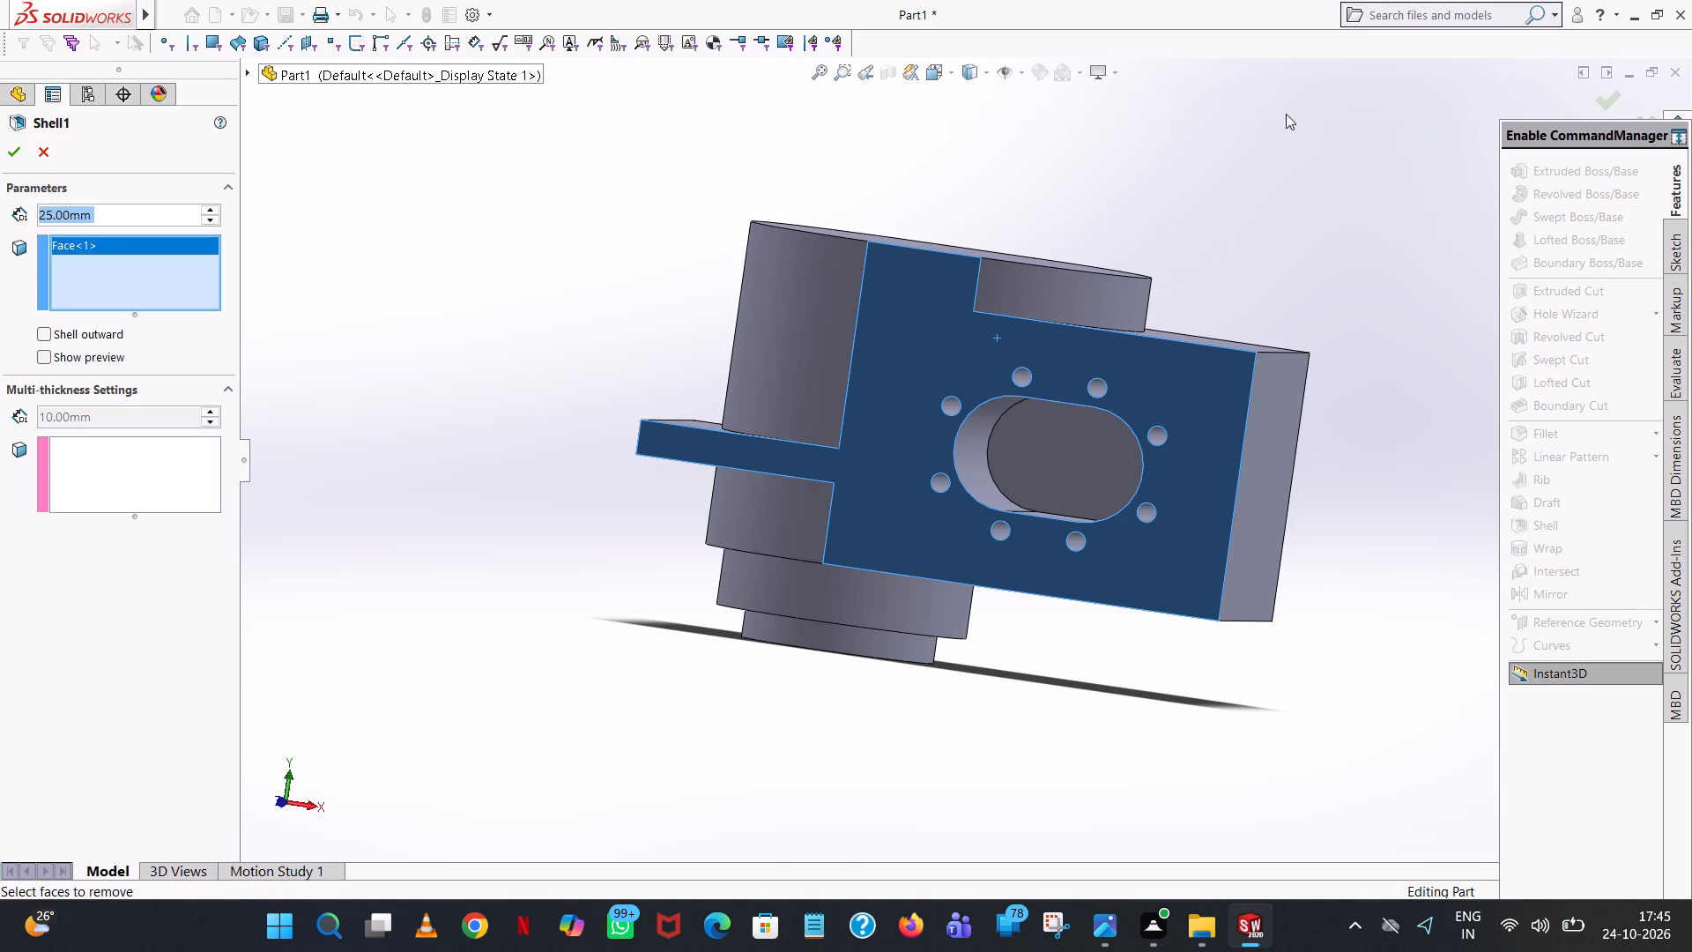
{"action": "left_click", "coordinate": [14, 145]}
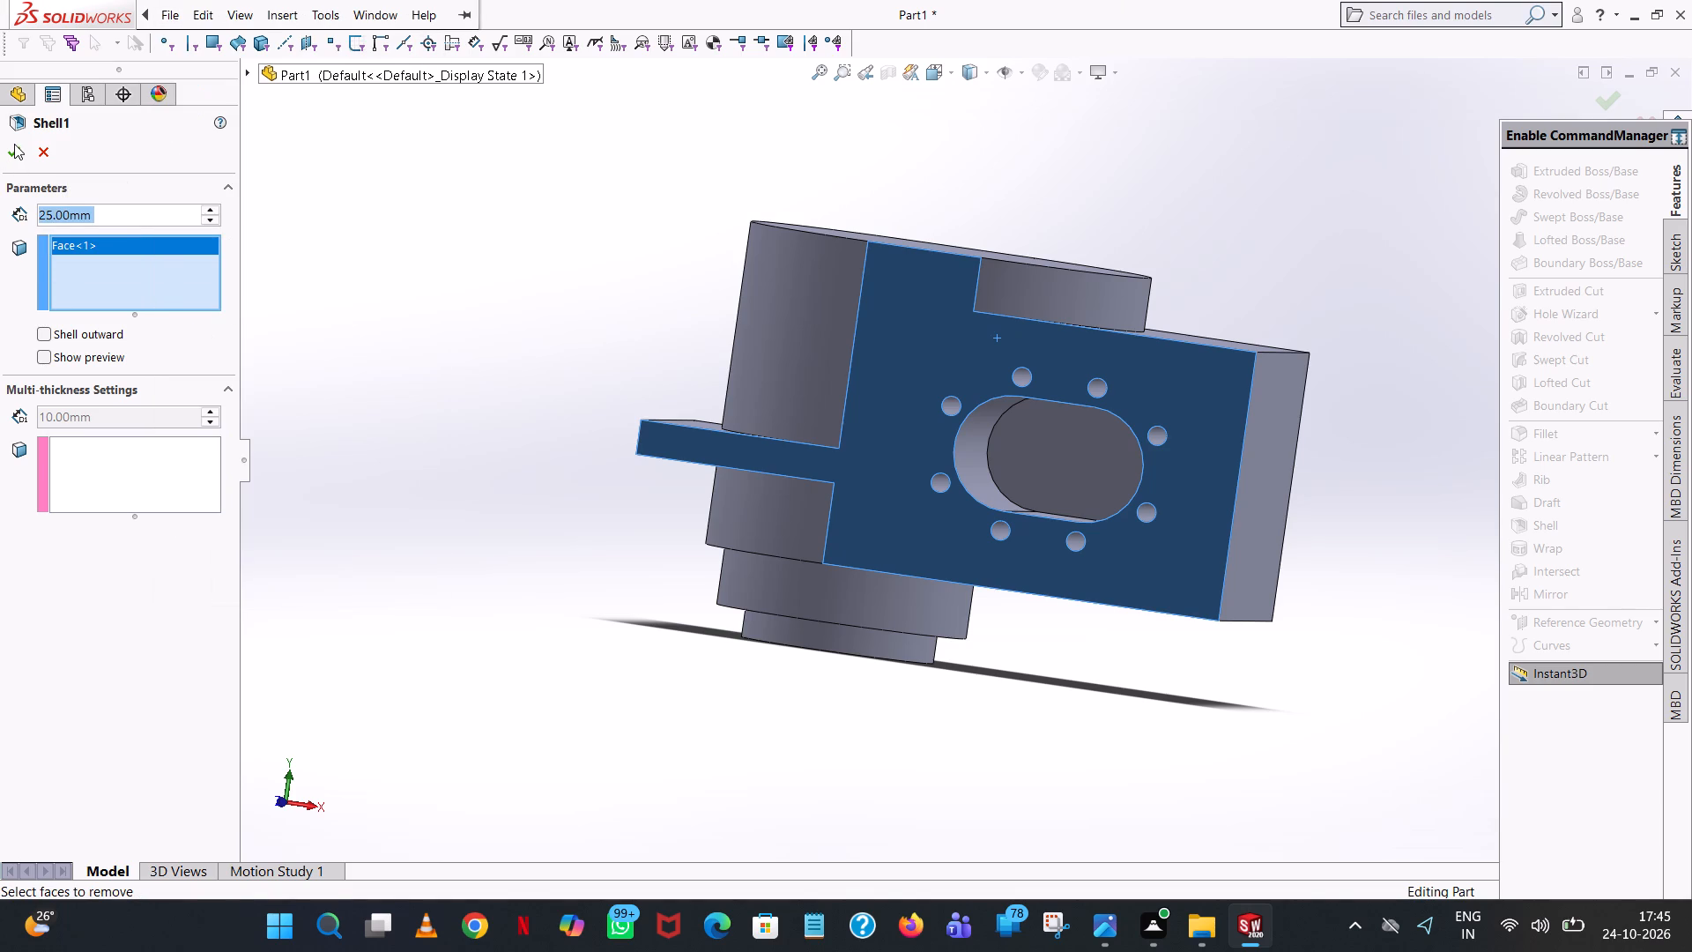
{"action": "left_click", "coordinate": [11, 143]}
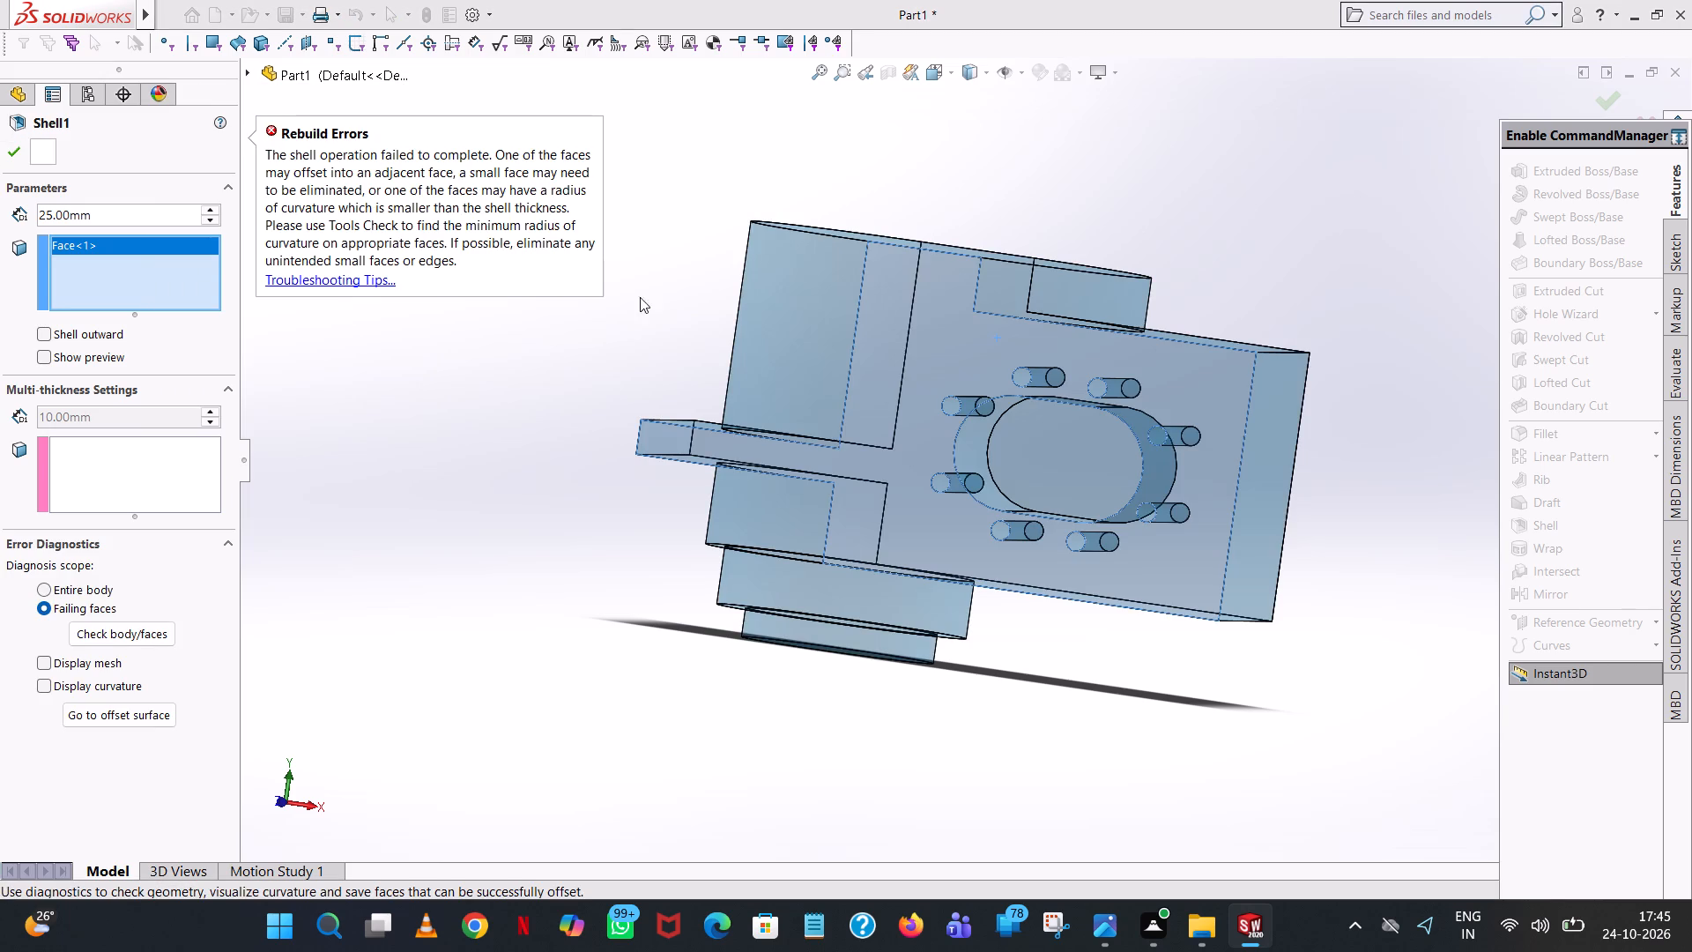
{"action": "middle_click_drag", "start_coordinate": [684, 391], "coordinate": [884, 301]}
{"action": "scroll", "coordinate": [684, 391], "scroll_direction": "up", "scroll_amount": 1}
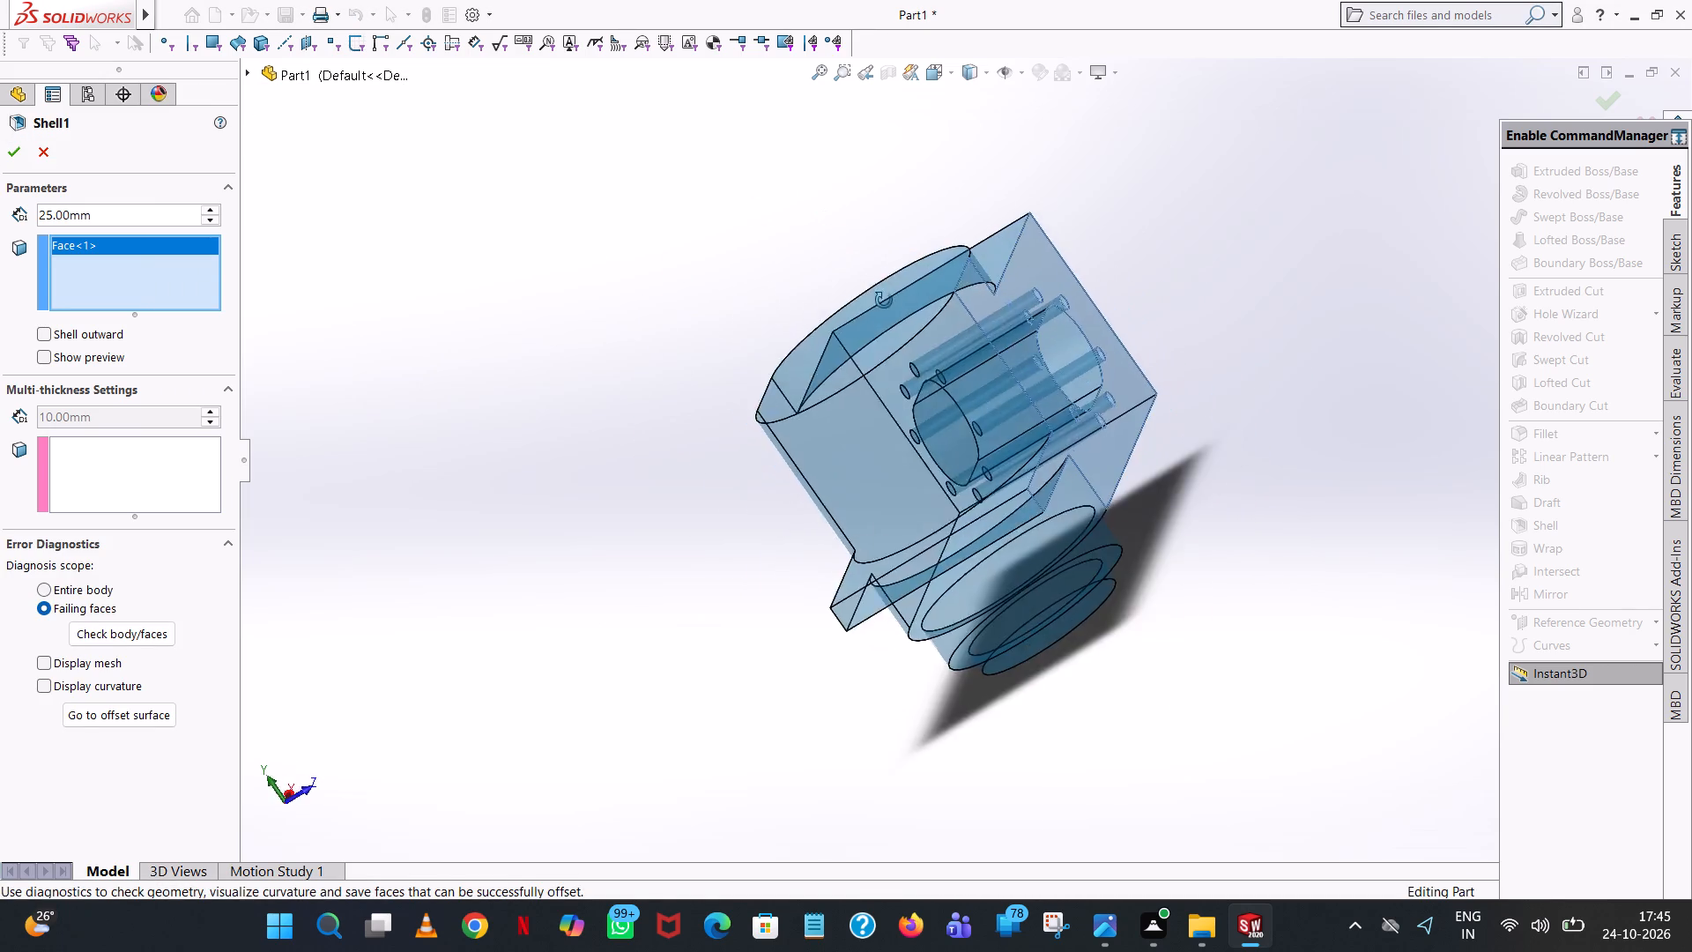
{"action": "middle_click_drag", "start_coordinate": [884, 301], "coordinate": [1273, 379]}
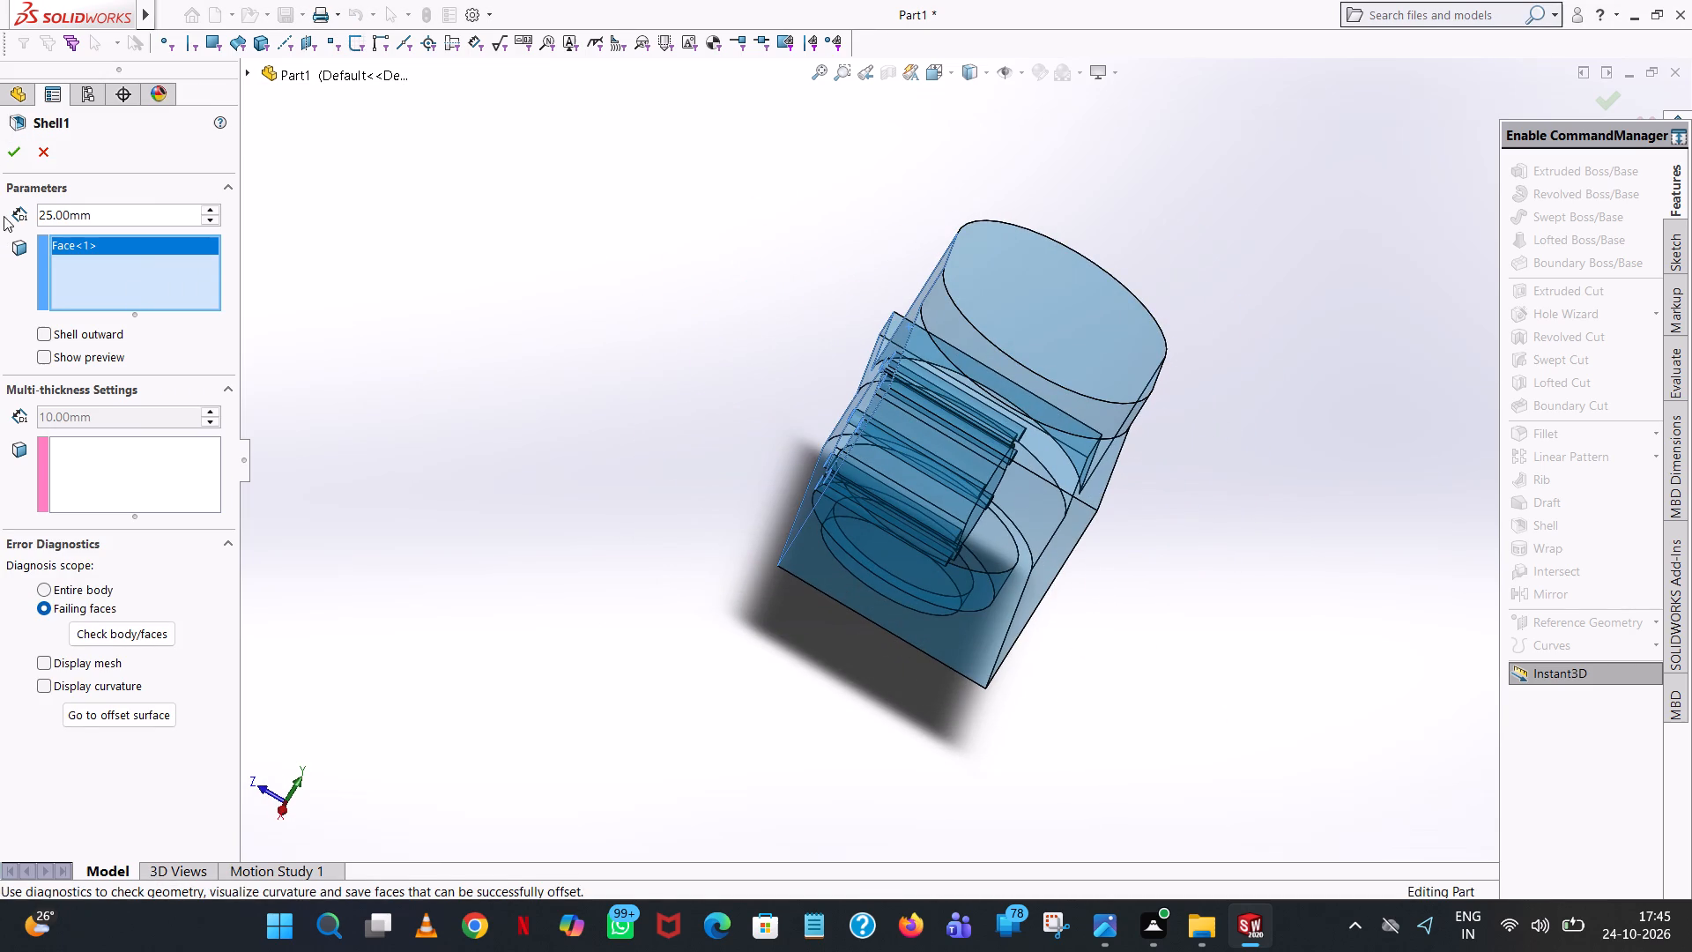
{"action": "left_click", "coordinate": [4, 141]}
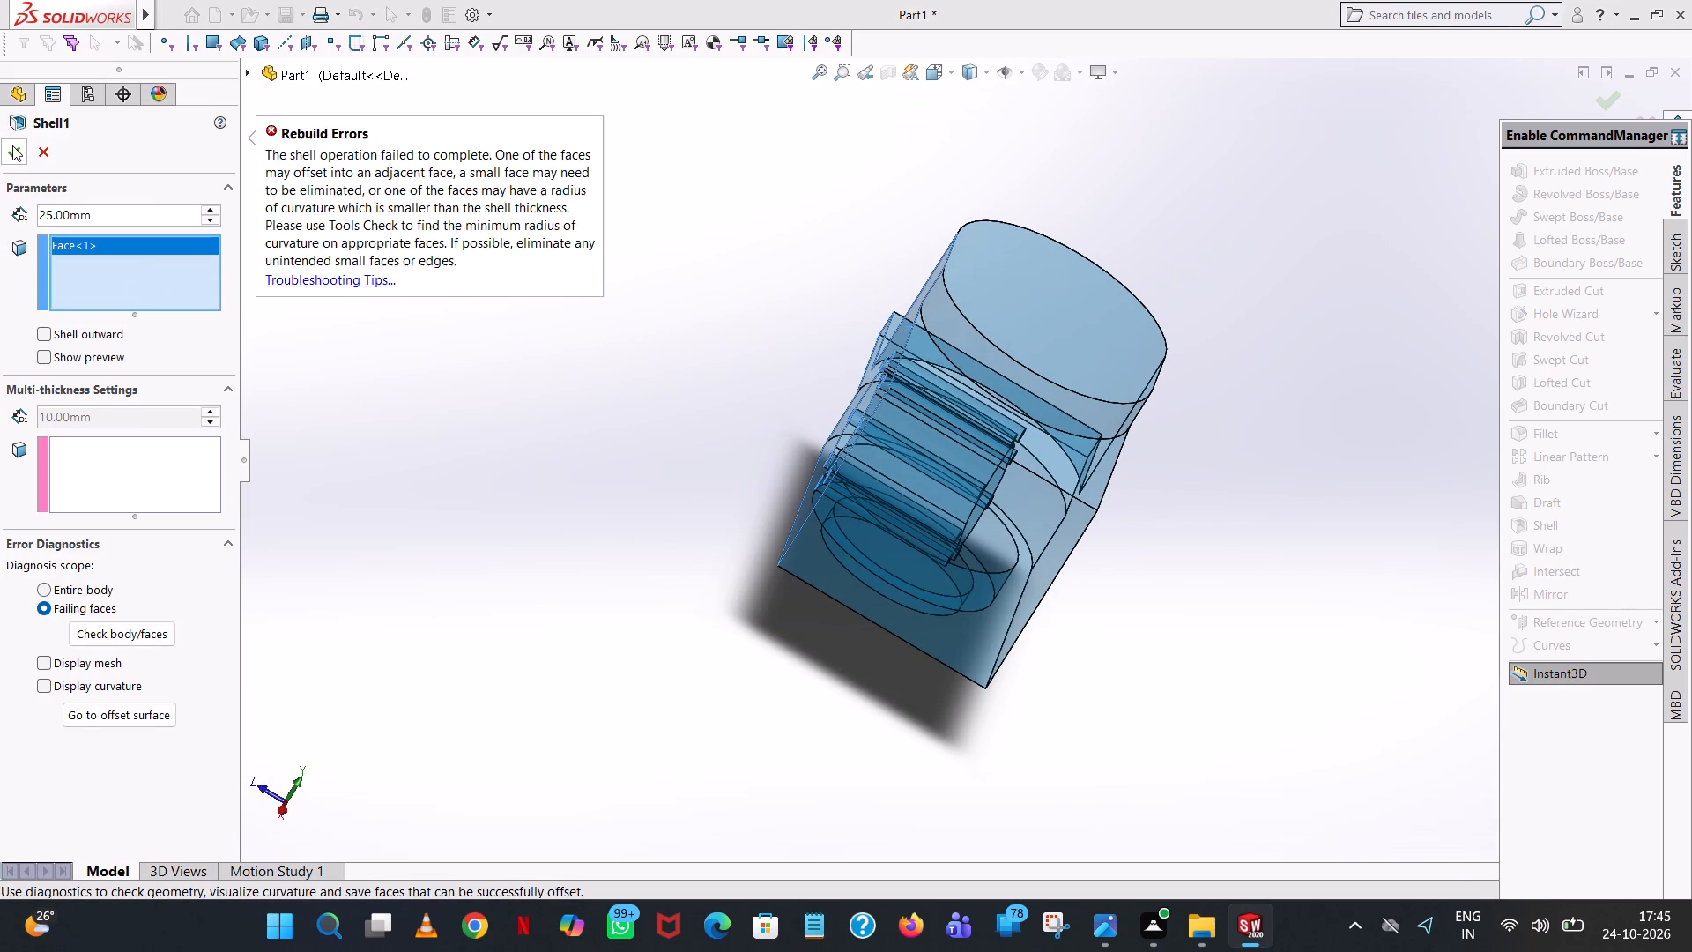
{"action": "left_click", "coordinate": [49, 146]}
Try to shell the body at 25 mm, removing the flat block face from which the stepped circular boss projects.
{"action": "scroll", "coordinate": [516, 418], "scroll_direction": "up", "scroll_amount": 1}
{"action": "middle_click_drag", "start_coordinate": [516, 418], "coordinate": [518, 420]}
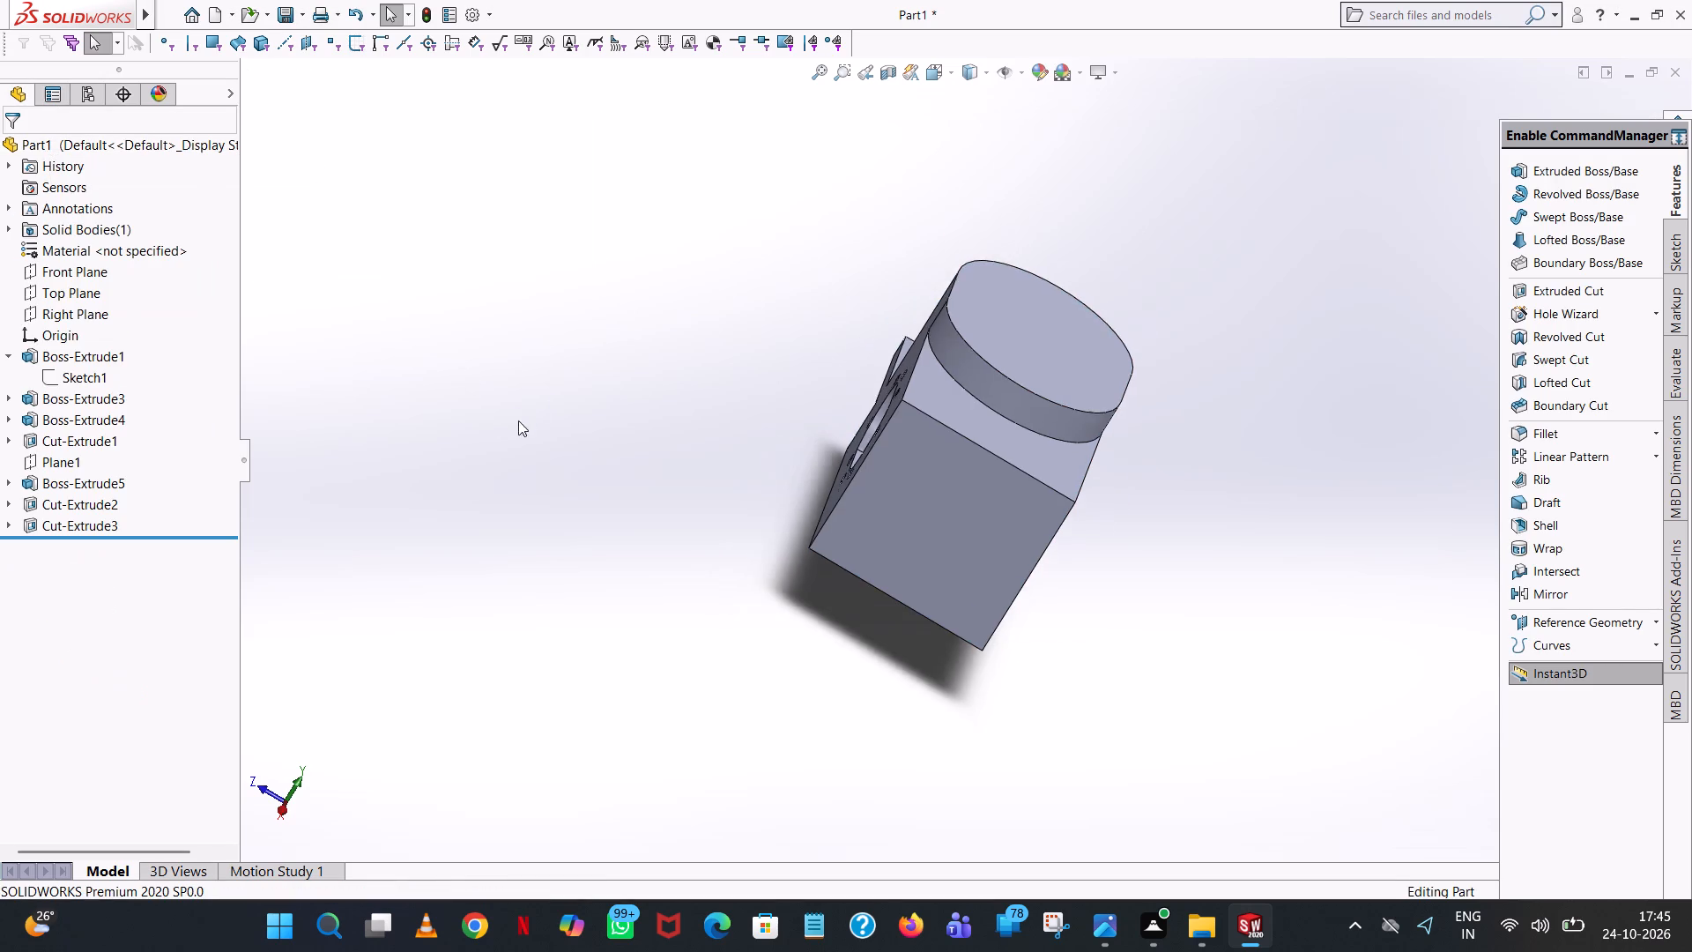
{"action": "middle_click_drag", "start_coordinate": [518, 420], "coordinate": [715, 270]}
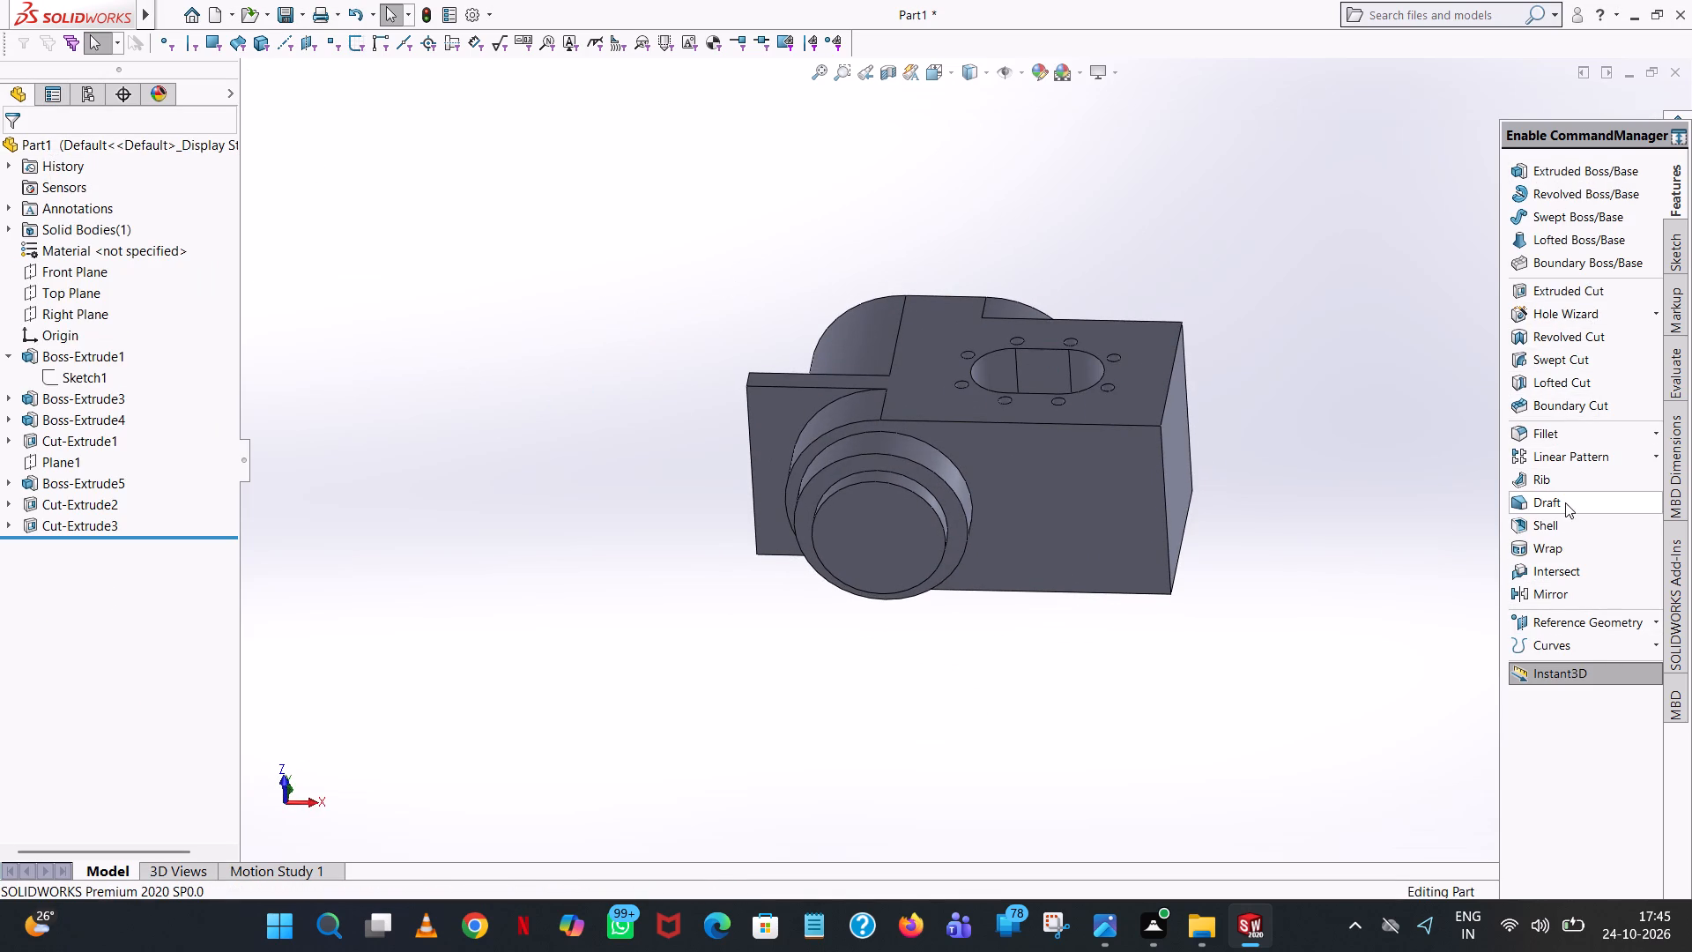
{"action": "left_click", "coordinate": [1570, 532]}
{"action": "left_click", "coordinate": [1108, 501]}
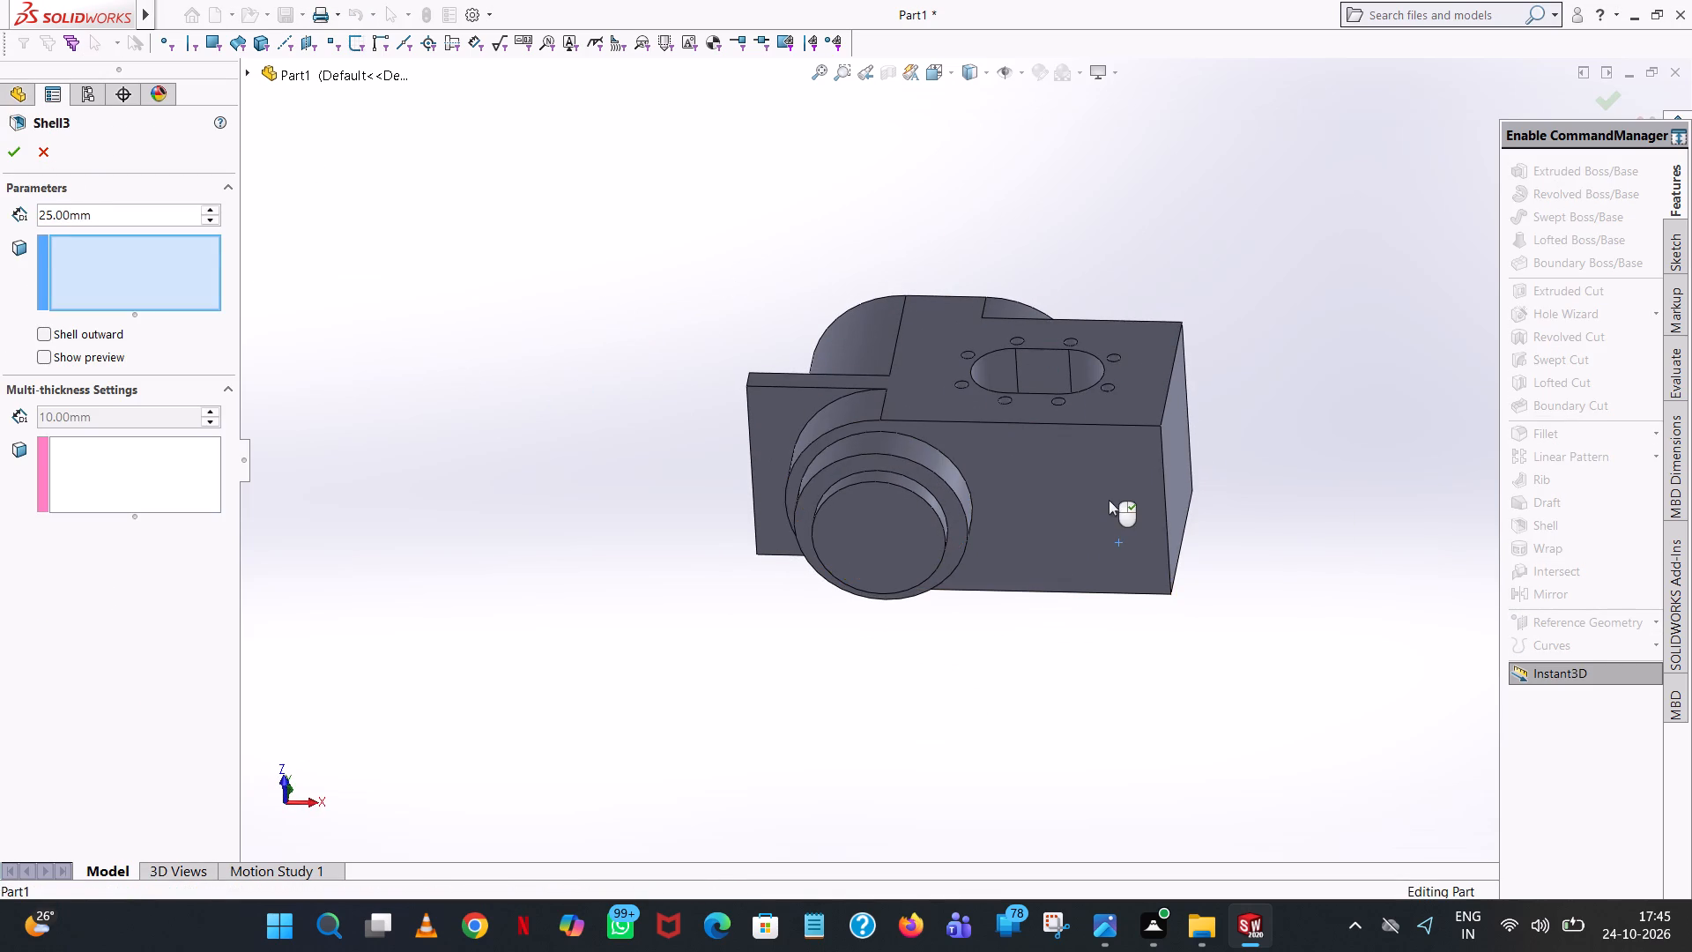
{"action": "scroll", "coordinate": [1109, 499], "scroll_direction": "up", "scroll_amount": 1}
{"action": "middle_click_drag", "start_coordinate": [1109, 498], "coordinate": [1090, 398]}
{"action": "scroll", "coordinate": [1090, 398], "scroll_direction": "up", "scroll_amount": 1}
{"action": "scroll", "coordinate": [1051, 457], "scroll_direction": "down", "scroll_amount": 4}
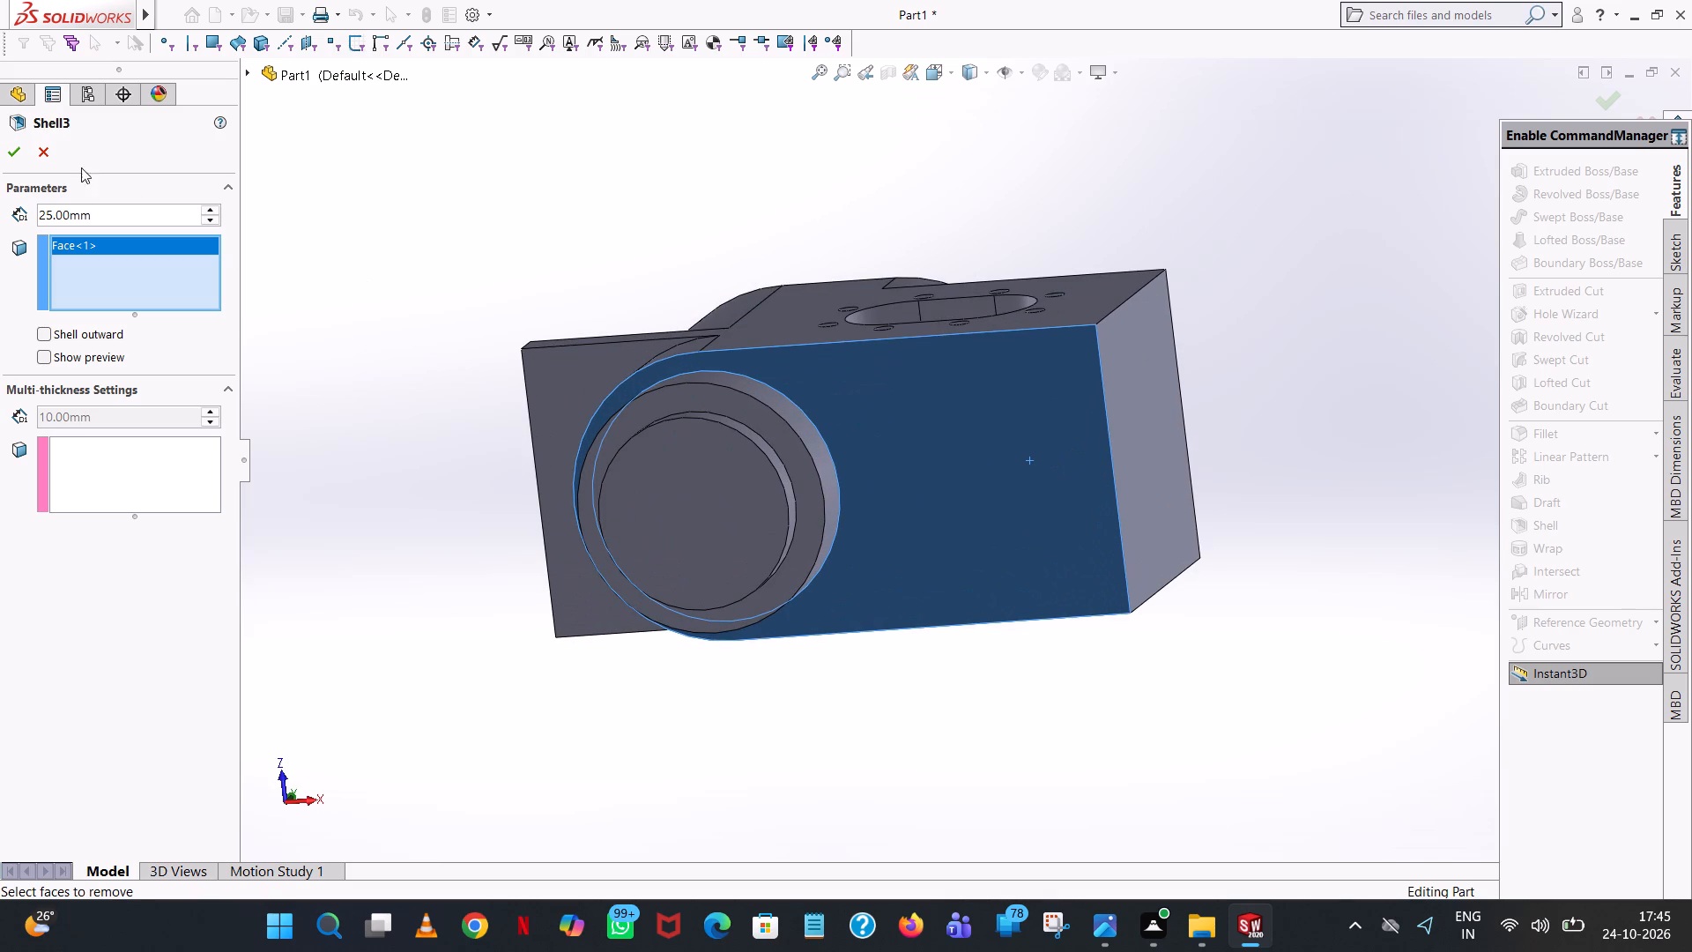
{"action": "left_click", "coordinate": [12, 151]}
Examine the highlighted failing faces of the shell on the transparent body from several angles.
{"action": "middle_click_drag", "start_coordinate": [827, 152], "coordinate": [834, 172]}
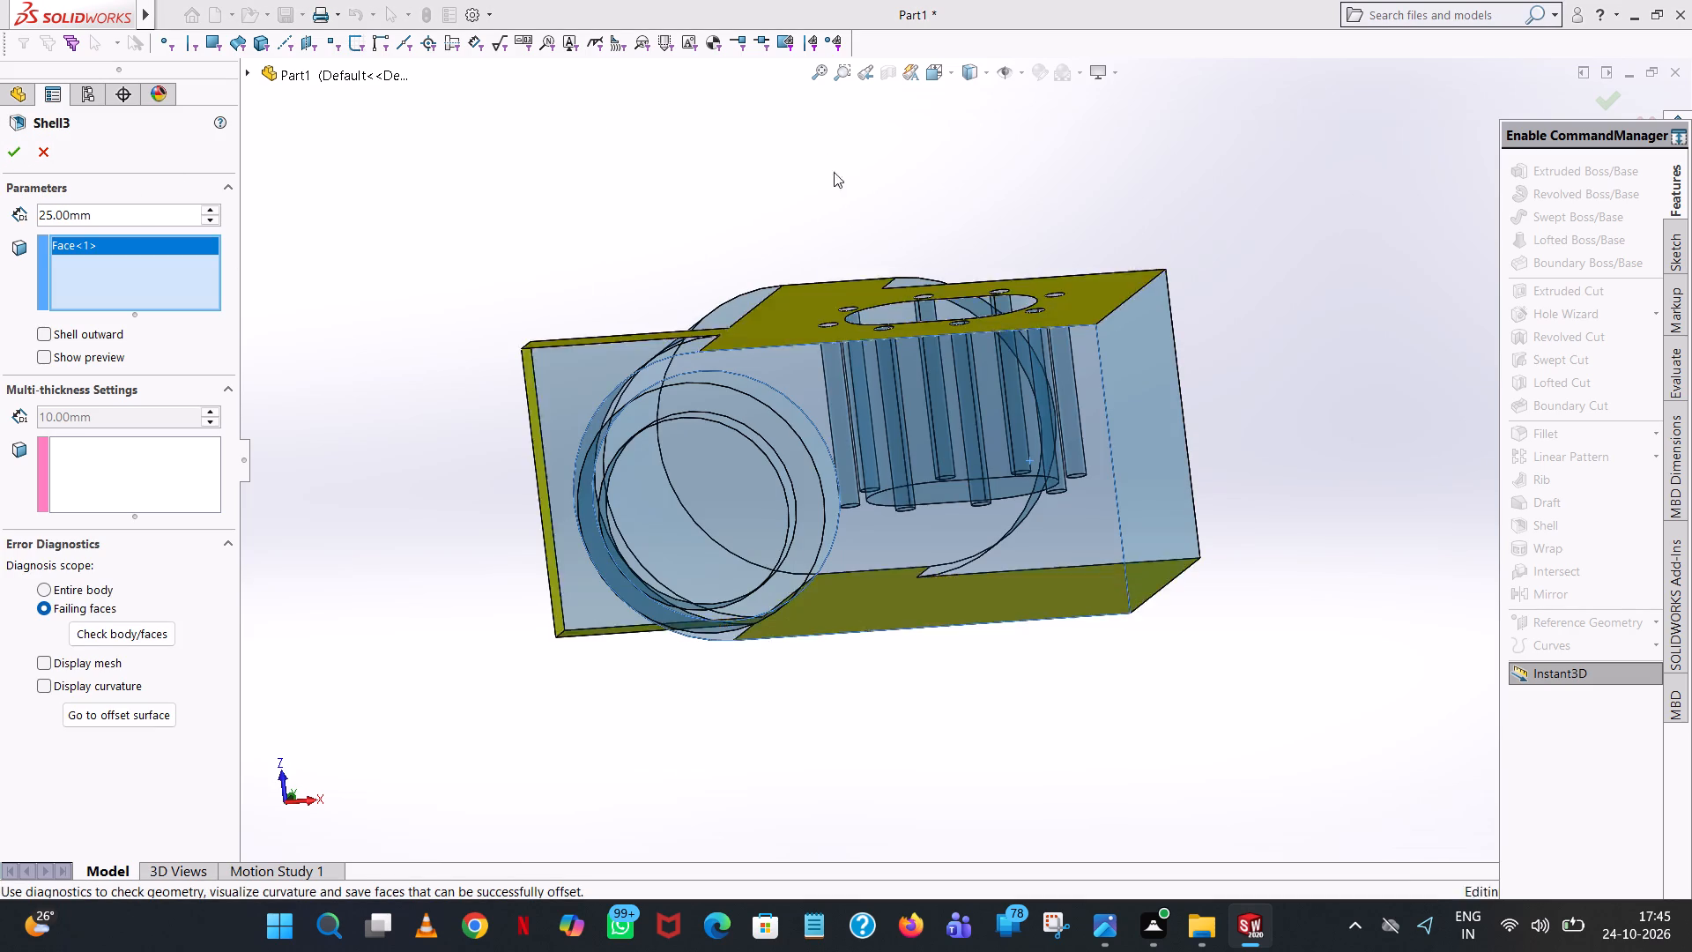
{"action": "middle_click_drag", "start_coordinate": [834, 172], "coordinate": [1088, 421]}
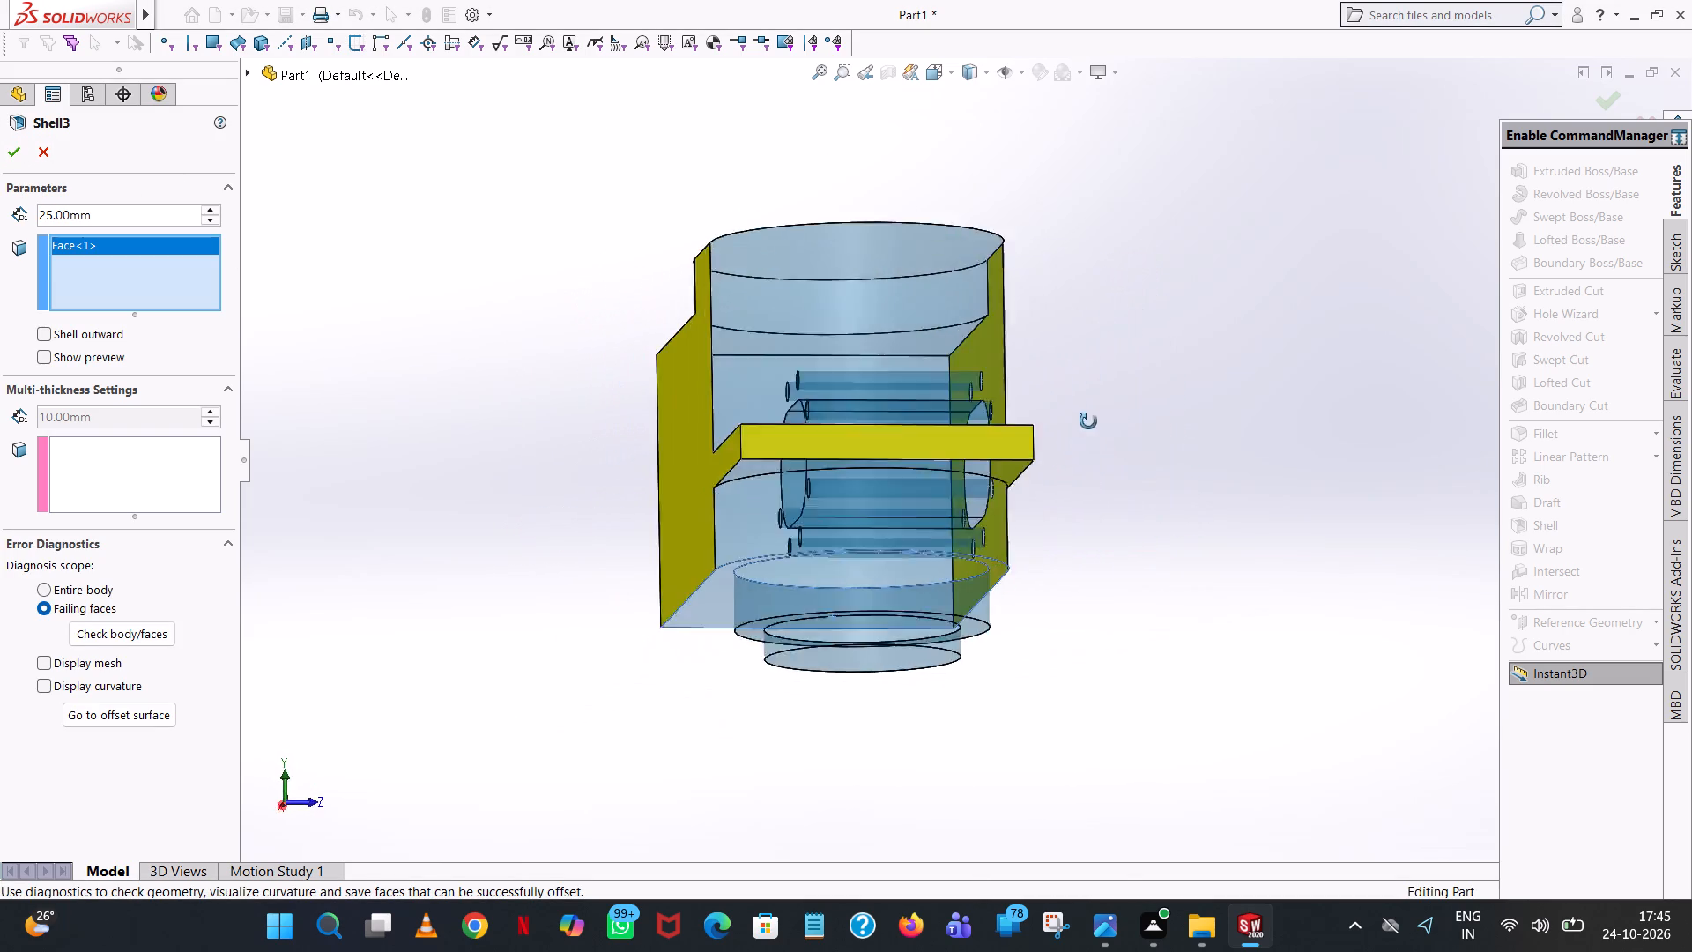
{"action": "middle_click_drag", "start_coordinate": [1088, 421], "coordinate": [1325, 590]}
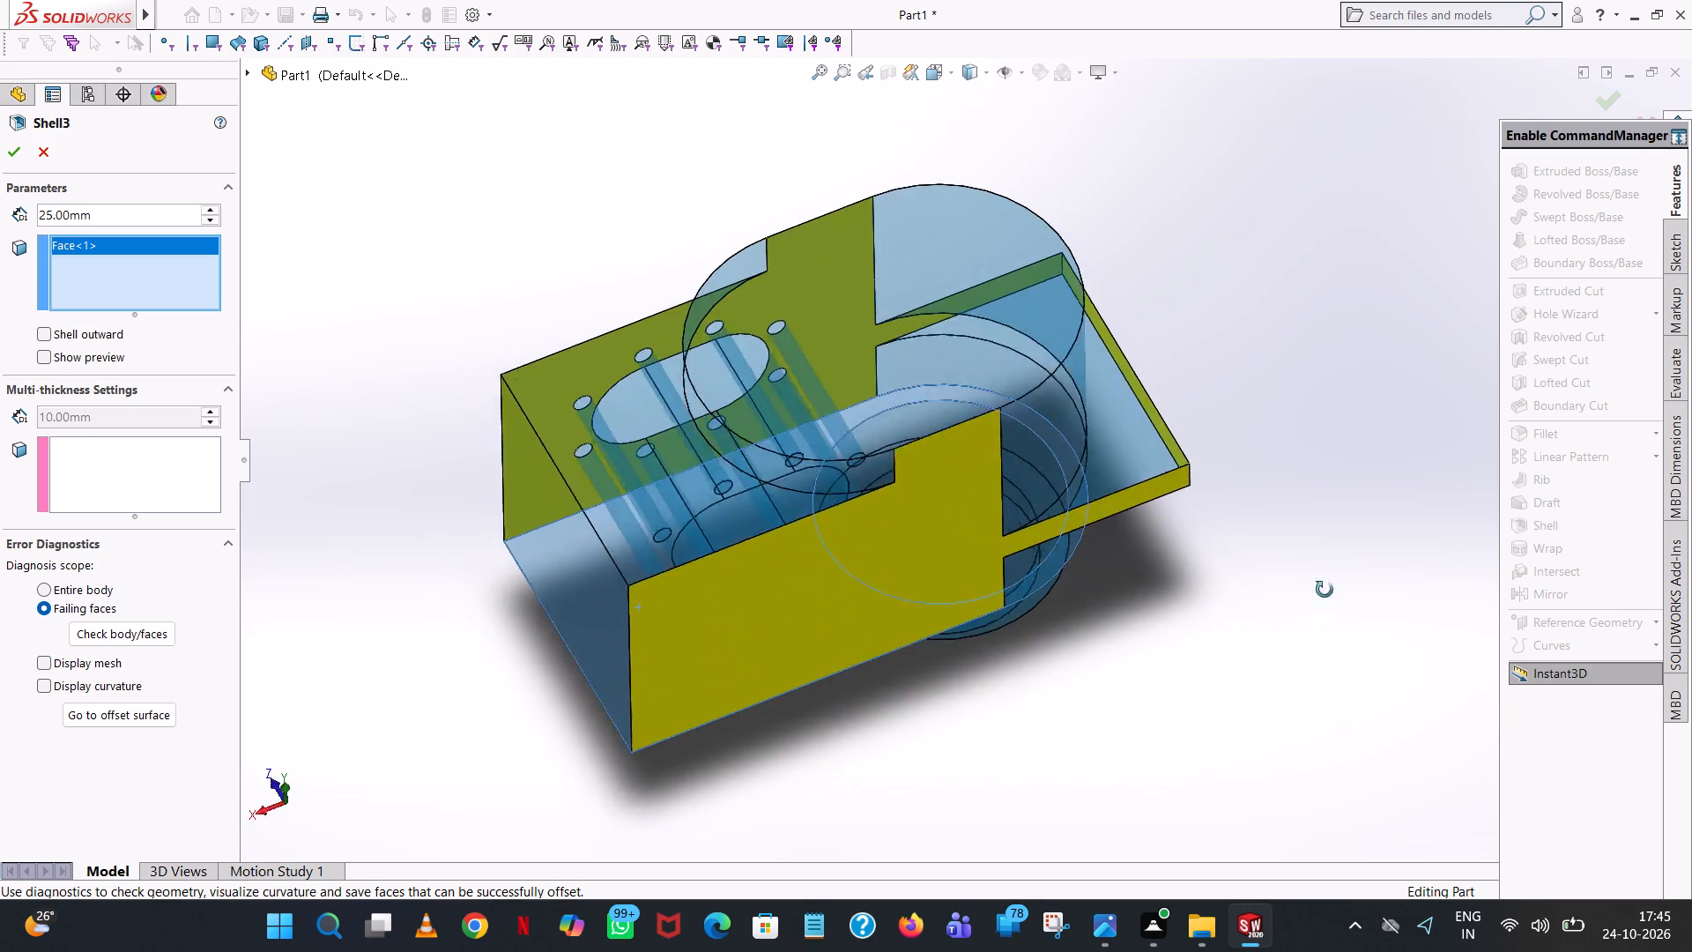
{"action": "middle_click_drag", "start_coordinate": [1325, 590], "coordinate": [1353, 520]}
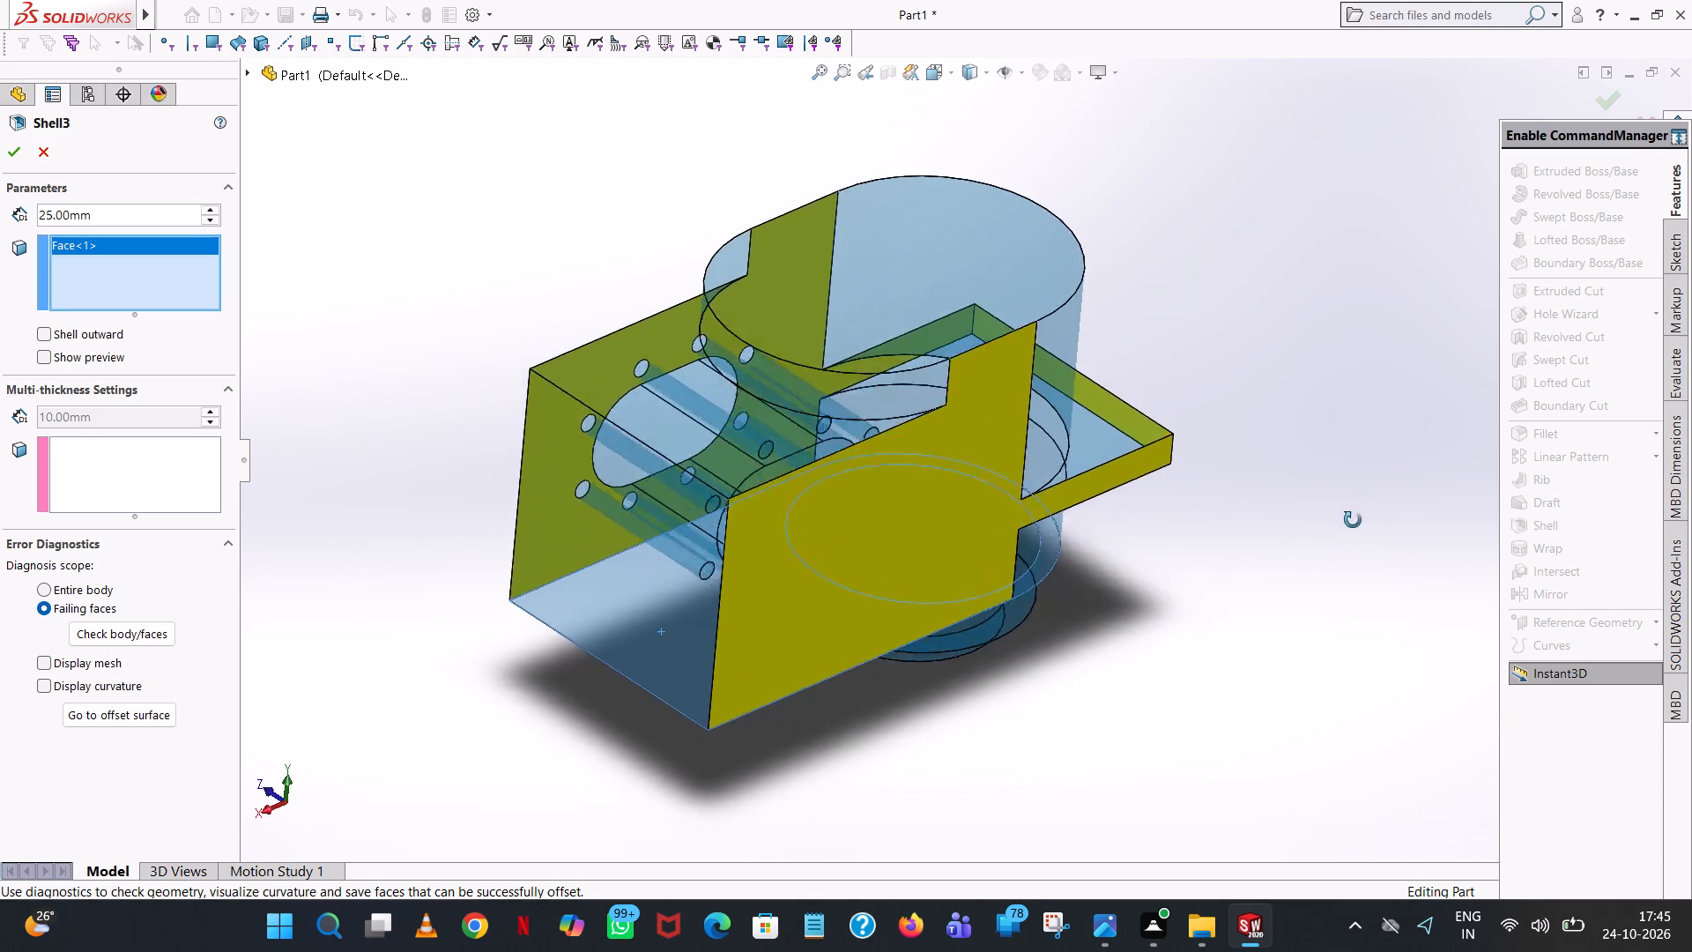
{"action": "middle_click_drag", "start_coordinate": [1353, 520], "coordinate": [1200, 522]}
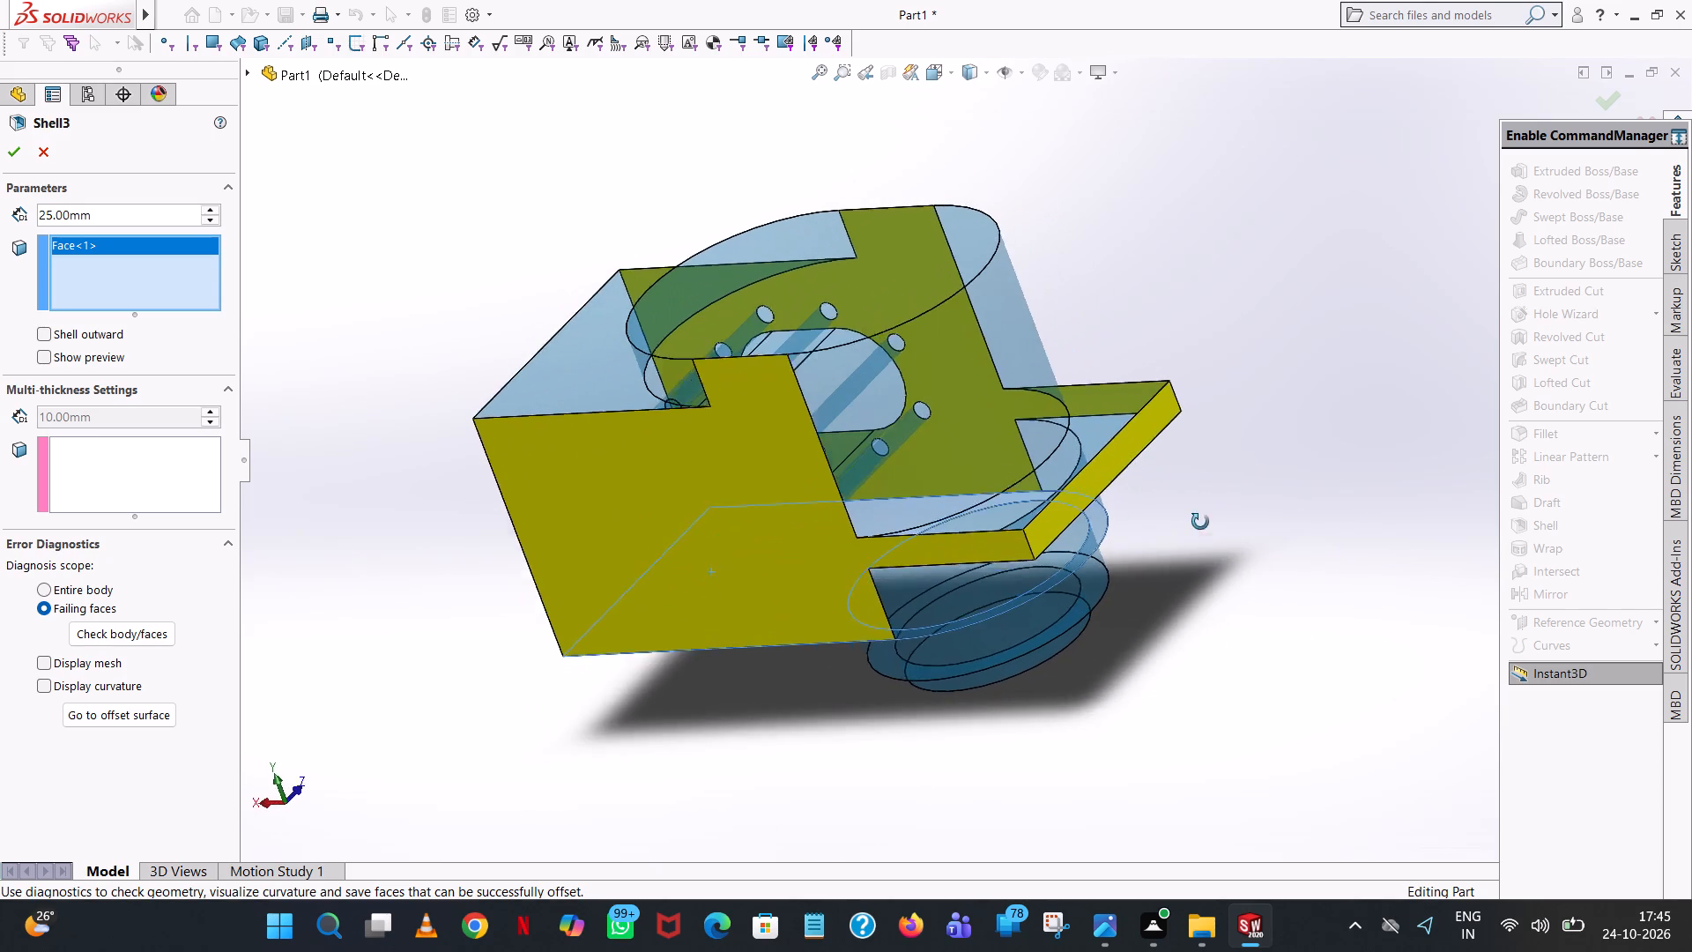
{"action": "middle_click_drag", "start_coordinate": [1200, 522], "coordinate": [1227, 484]}
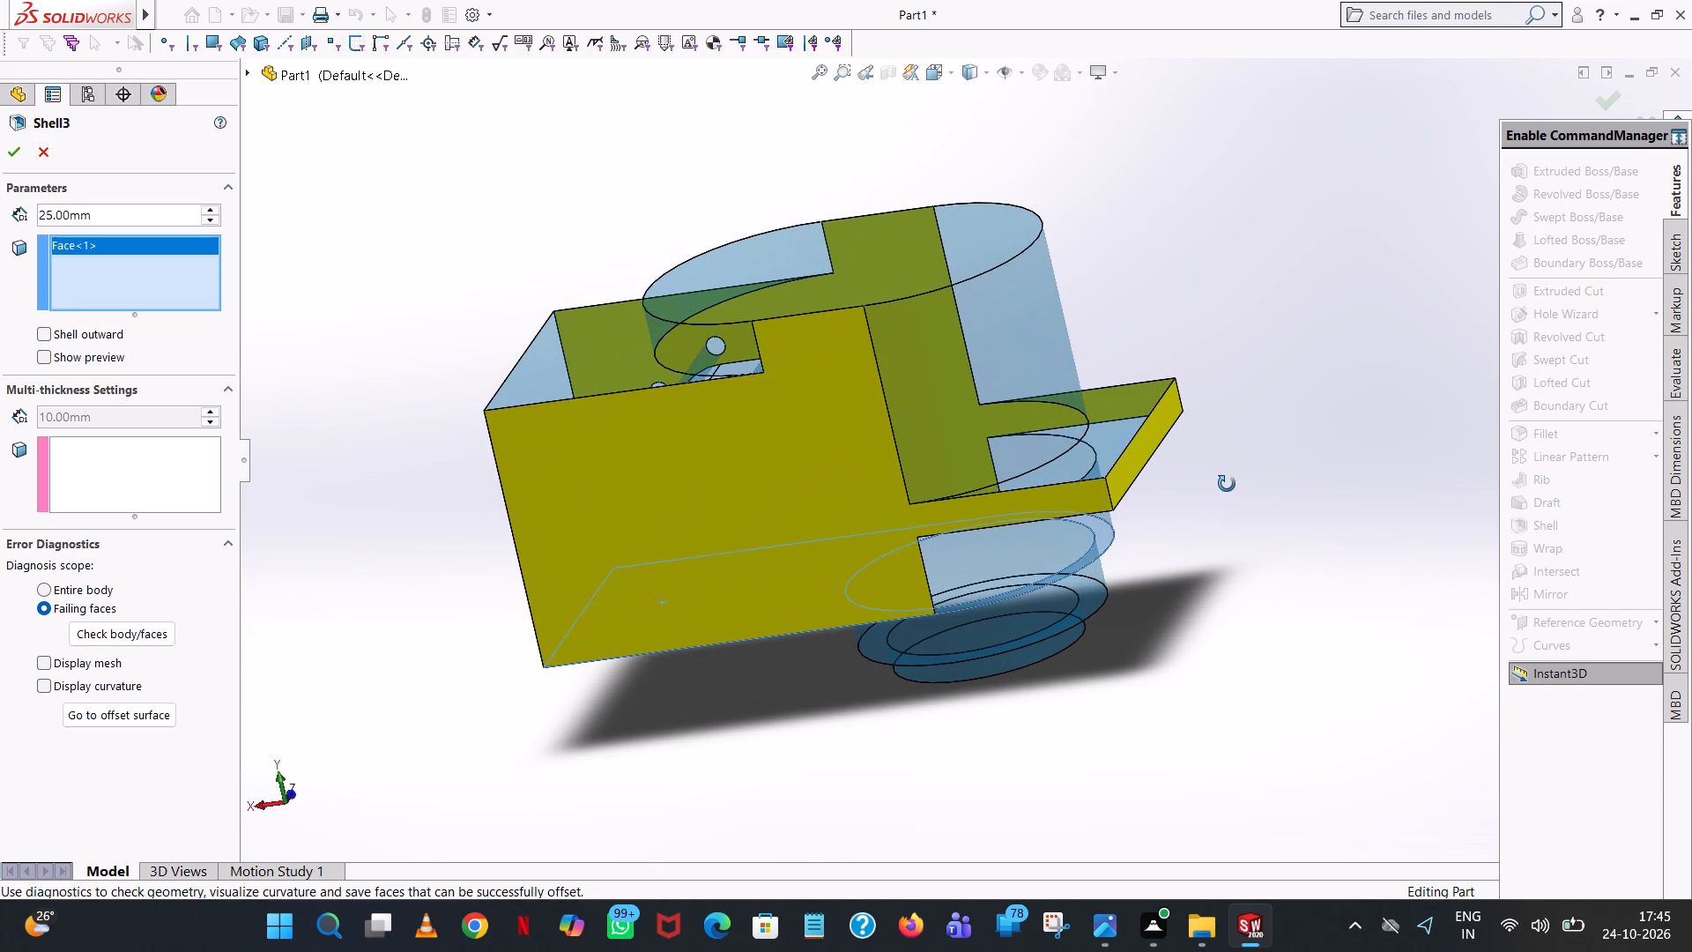
{"action": "middle_click_drag", "start_coordinate": [1227, 484], "coordinate": [1229, 509]}
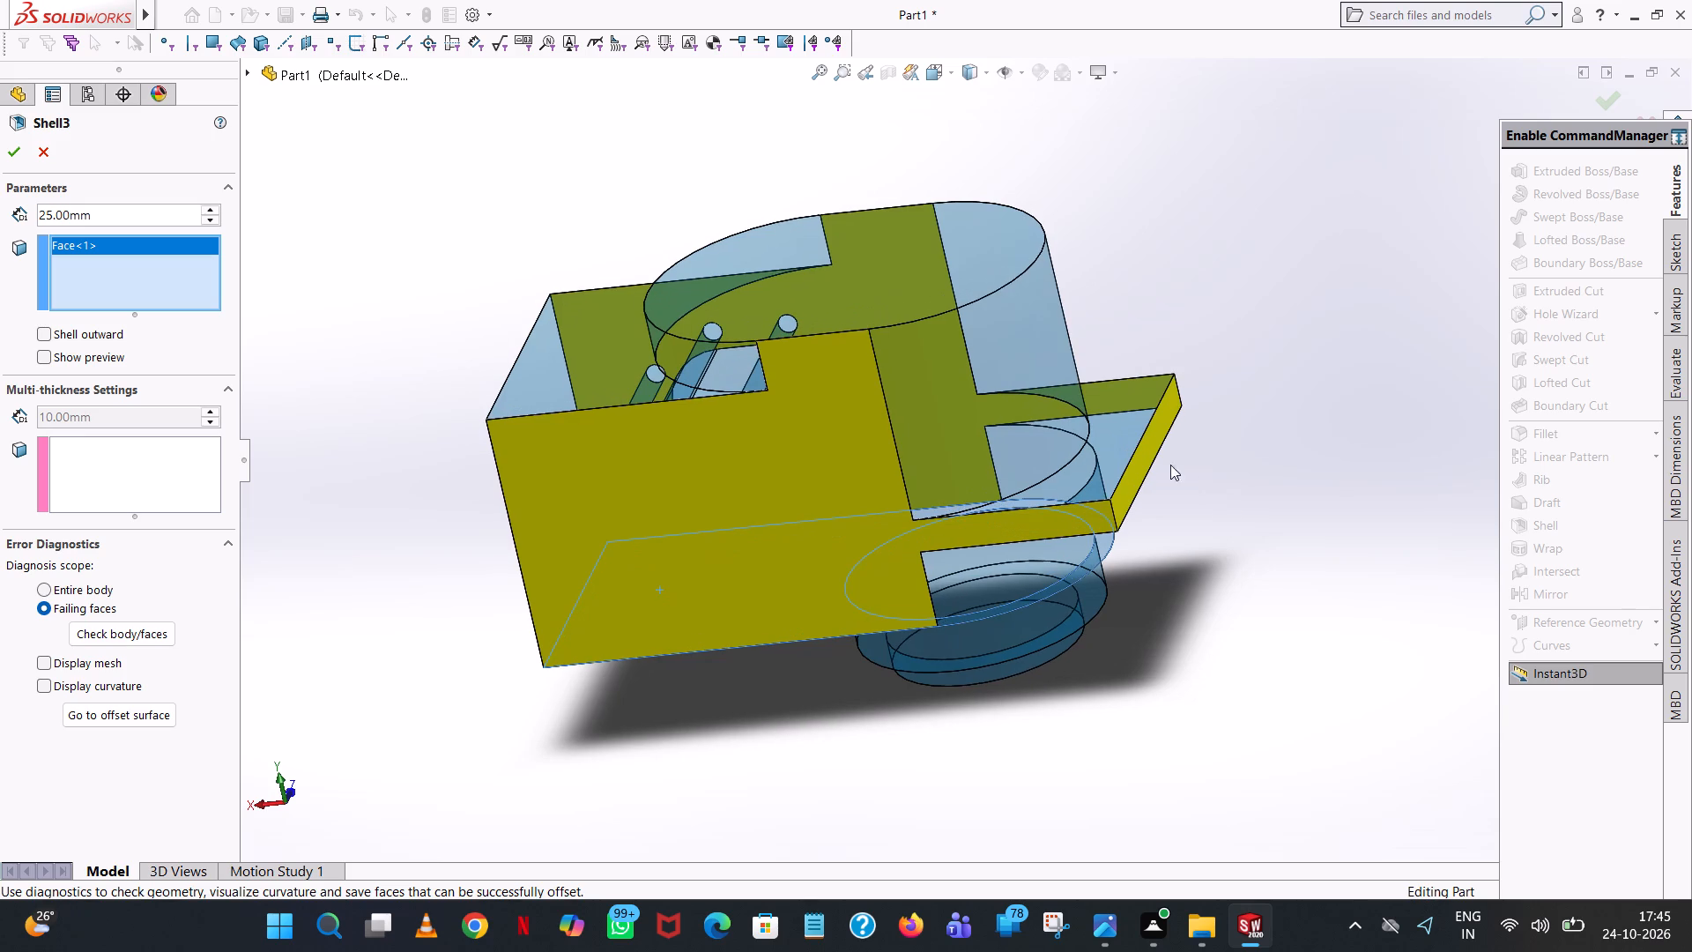
Replace the shell's face to remove with the block's rectangular end face and try the shell at 25 mm.
{"action": "left_click", "coordinate": [1086, 517]}
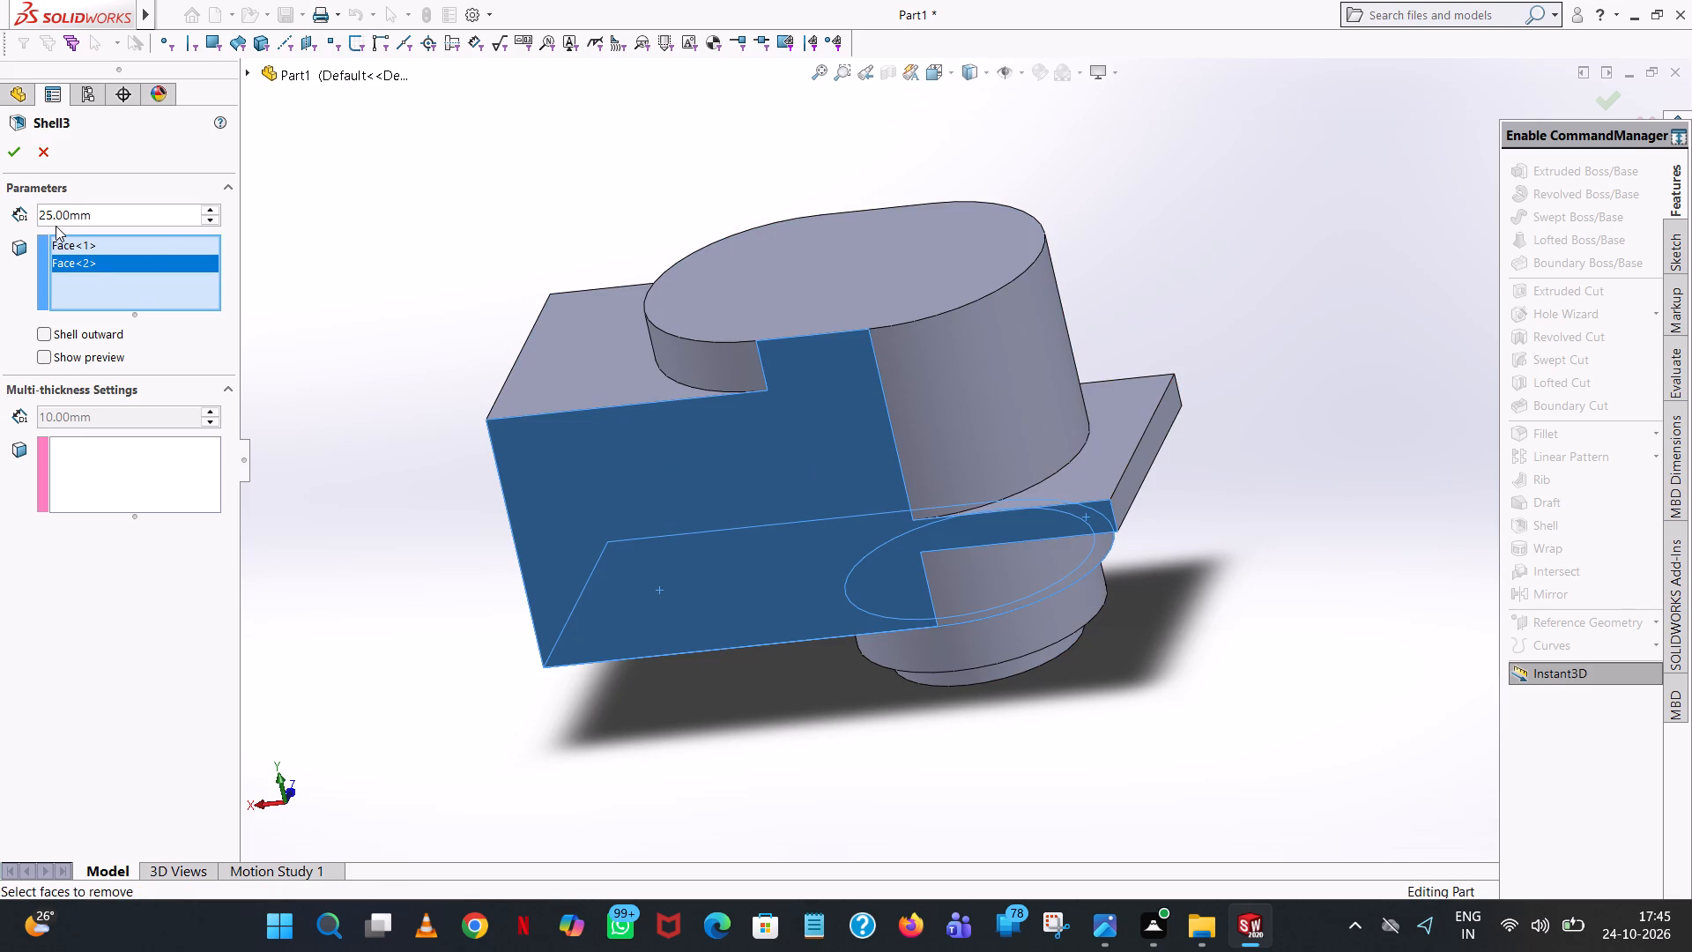
{"action": "left_click", "coordinate": [1035, 520]}
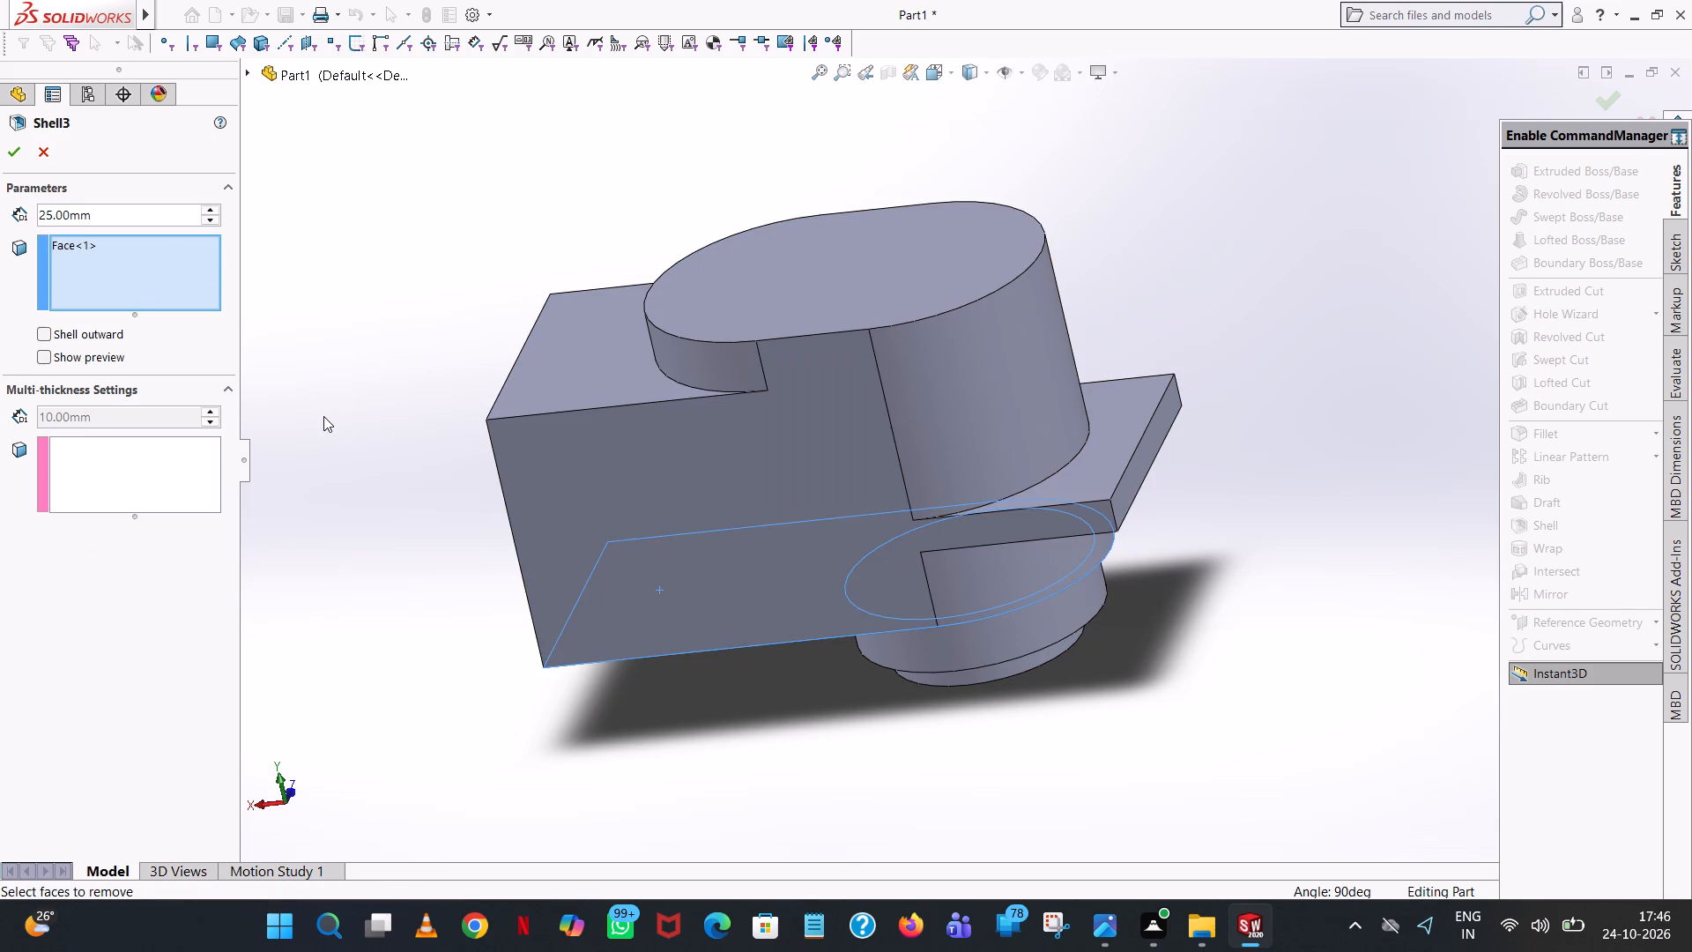
{"action": "middle_click_drag", "start_coordinate": [323, 416], "coordinate": [422, 401]}
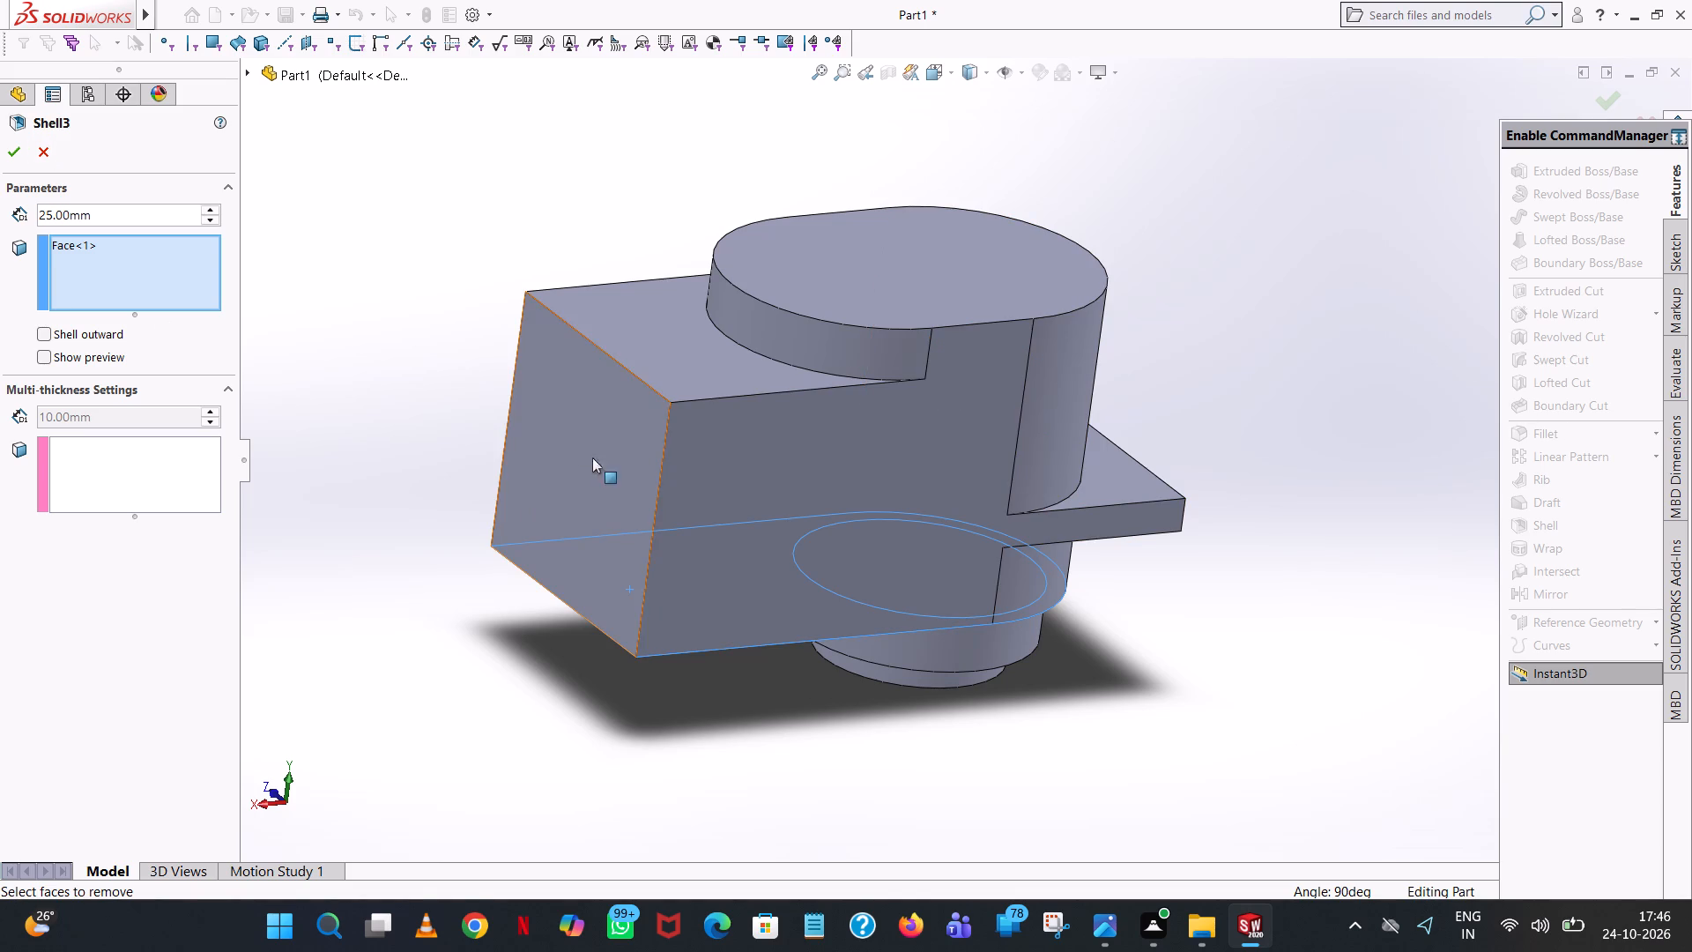
{"action": "left_click", "coordinate": [135, 259]}
{"action": "right_click", "coordinate": [133, 259]}
{"action": "left_click", "coordinate": [188, 273]}
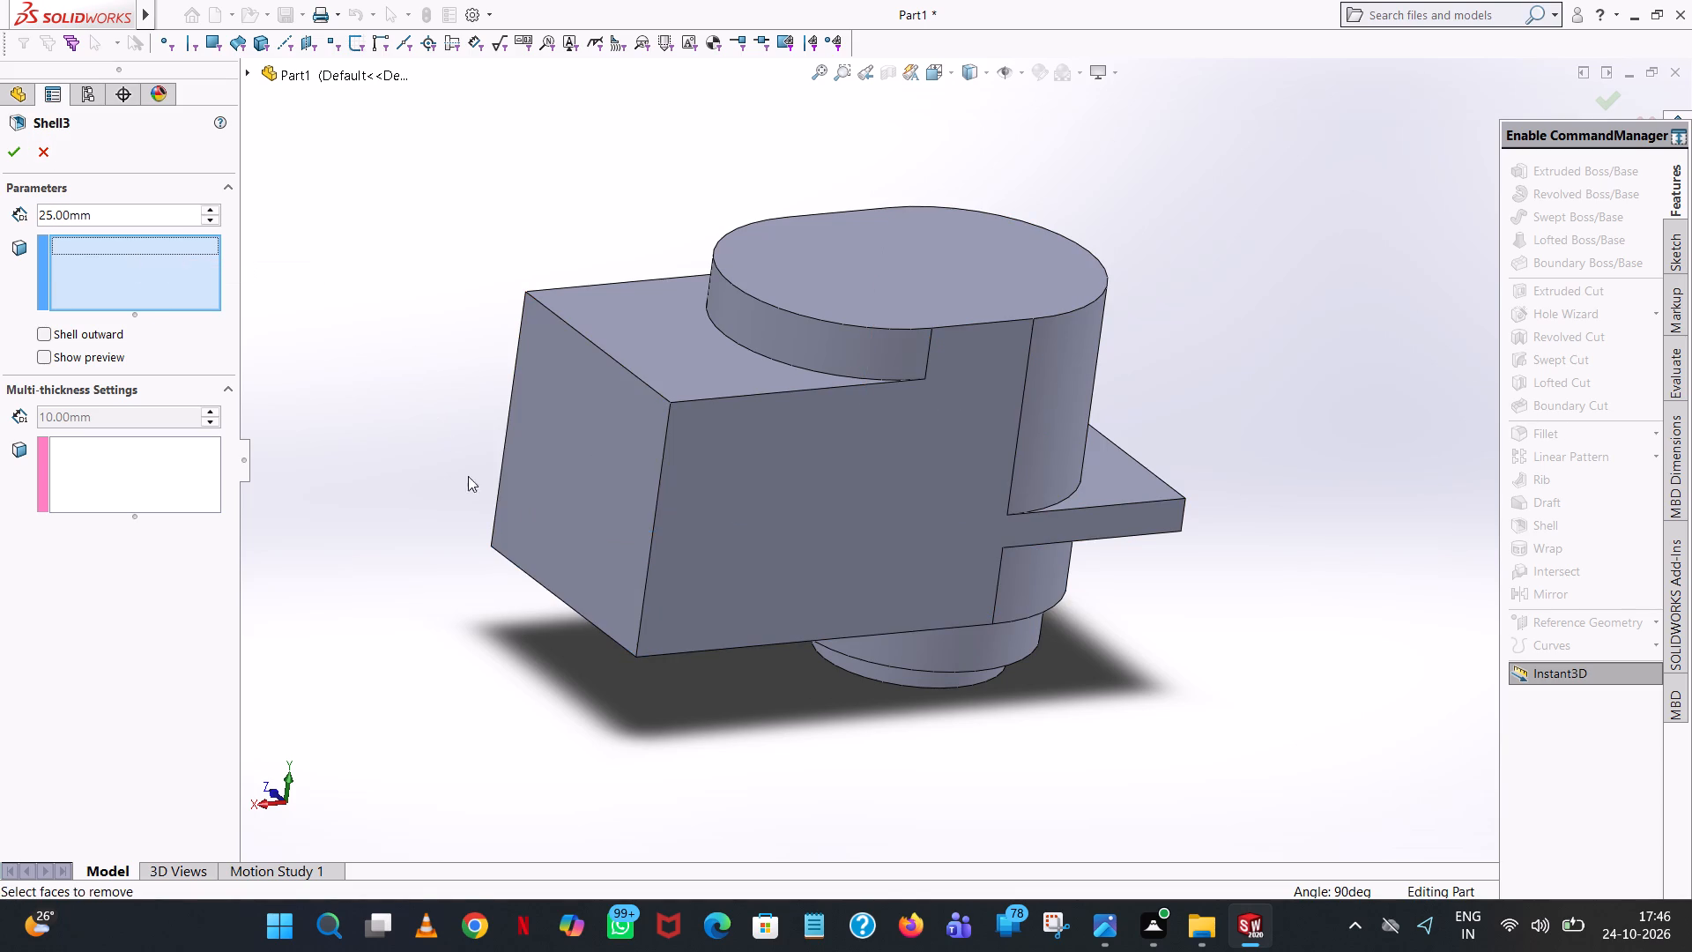
{"action": "left_click", "coordinate": [578, 478]}
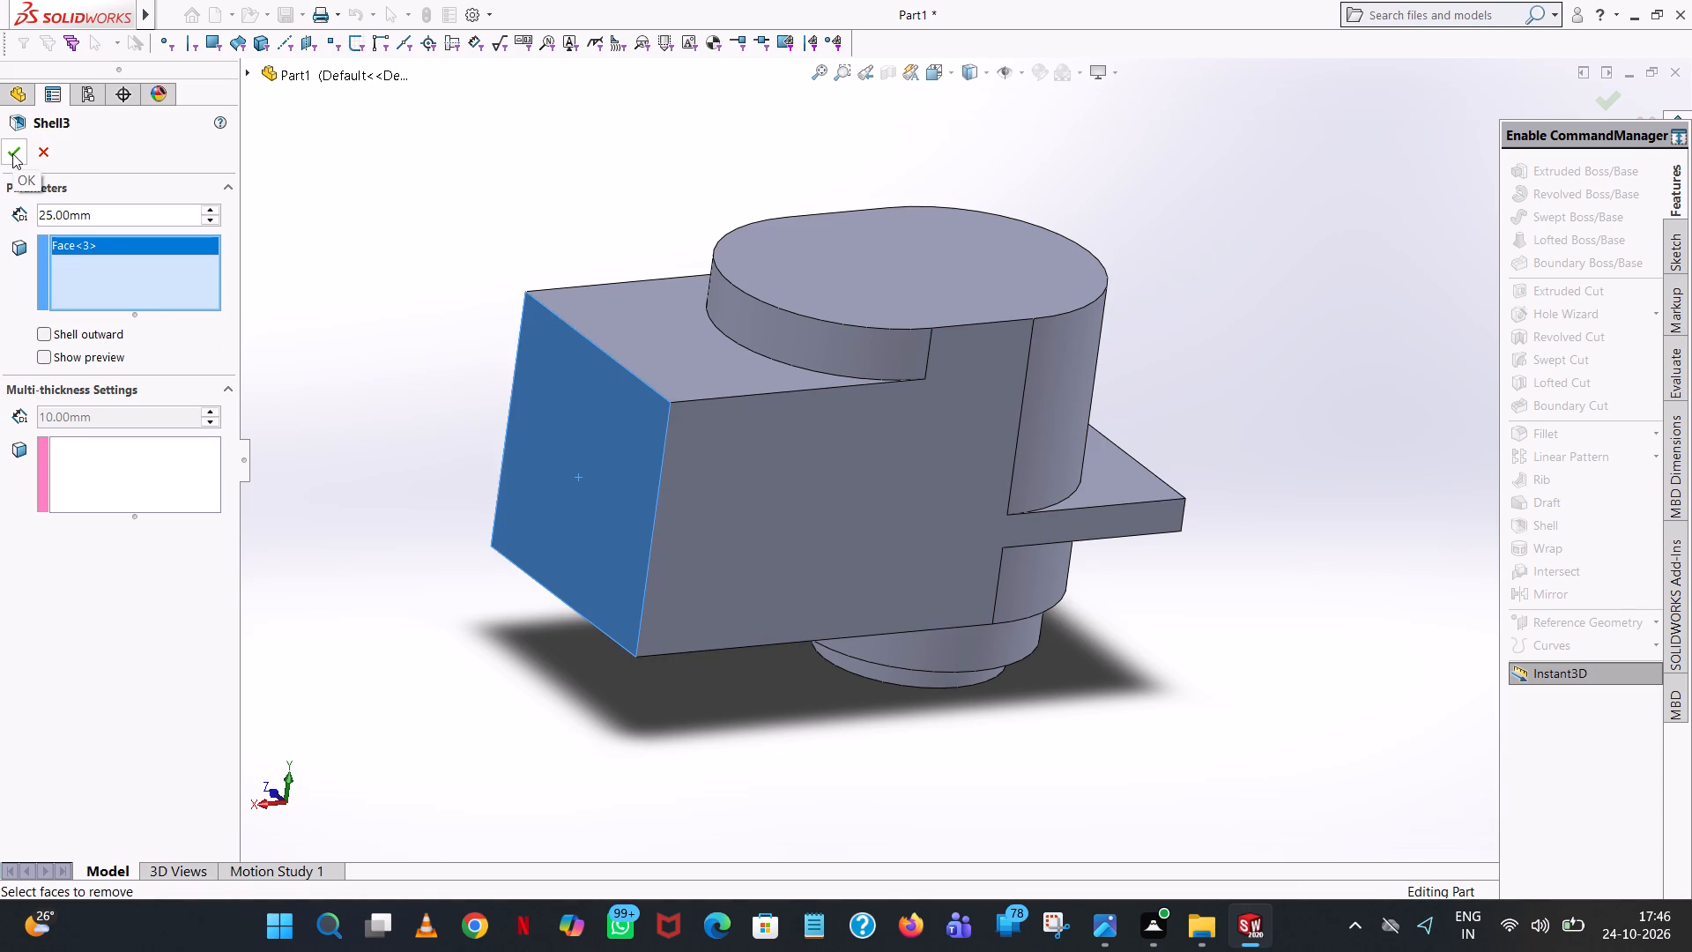
{"action": "left_click", "coordinate": [12, 153]}
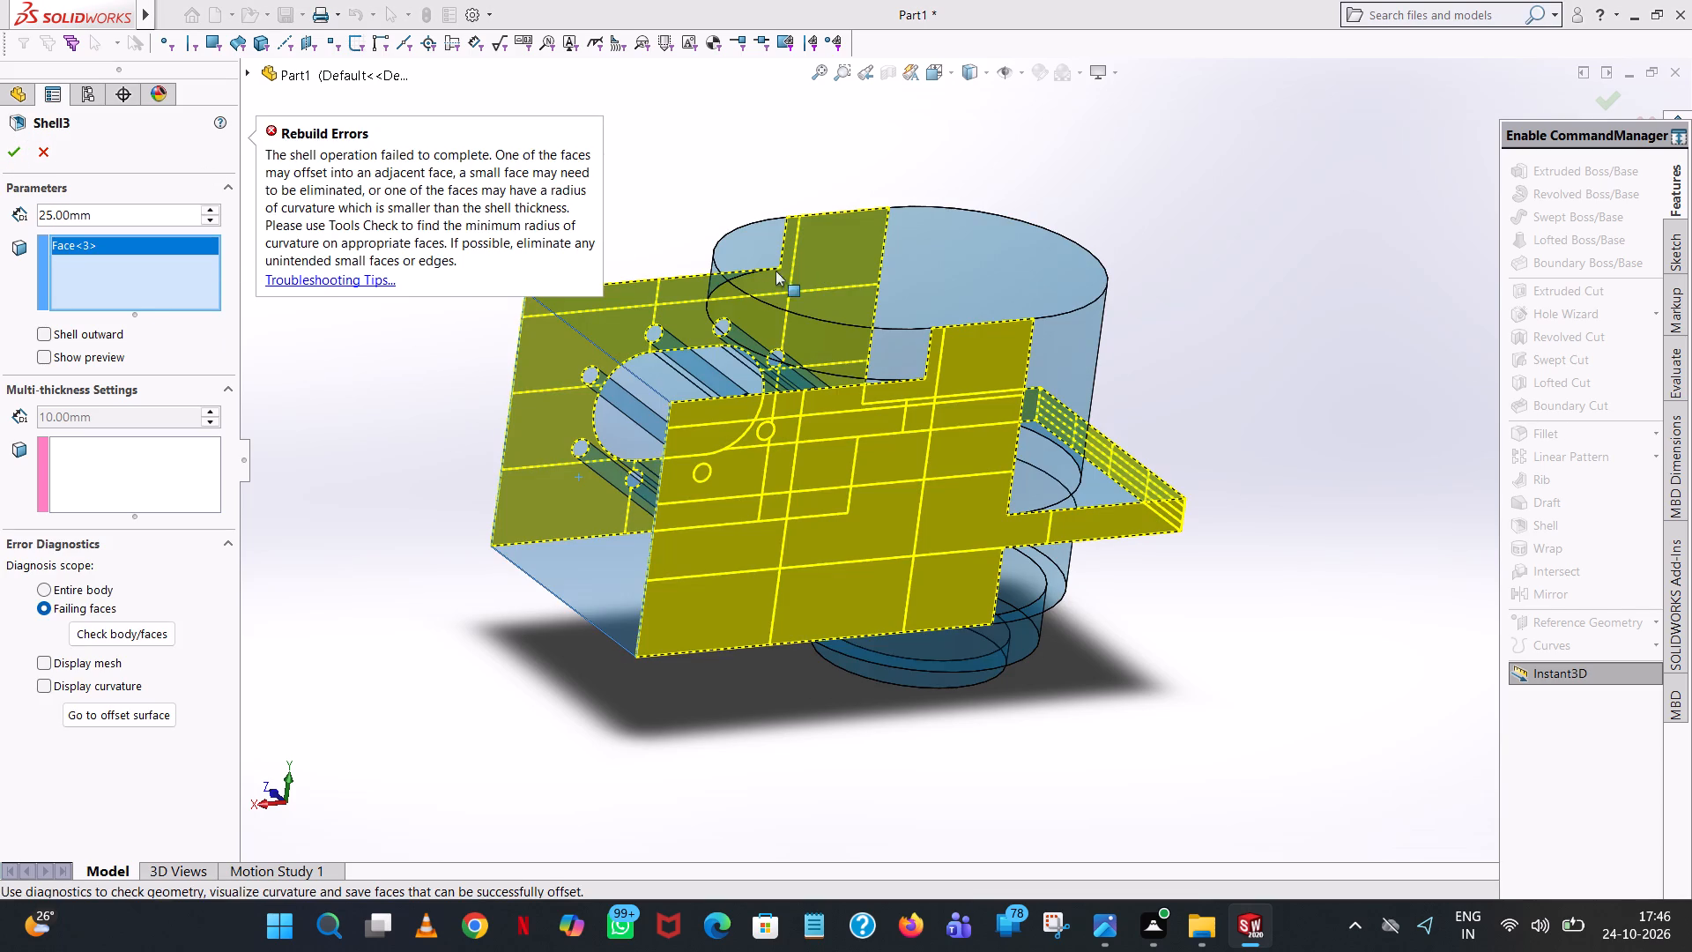
Examine the shell's failing faces around the block and slot, briefly toggling the shell preview.
{"action": "middle_click_drag", "start_coordinate": [849, 197], "coordinate": [1049, 369]}
{"action": "scroll", "coordinate": [1034, 285], "scroll_direction": "up", "scroll_amount": 1}
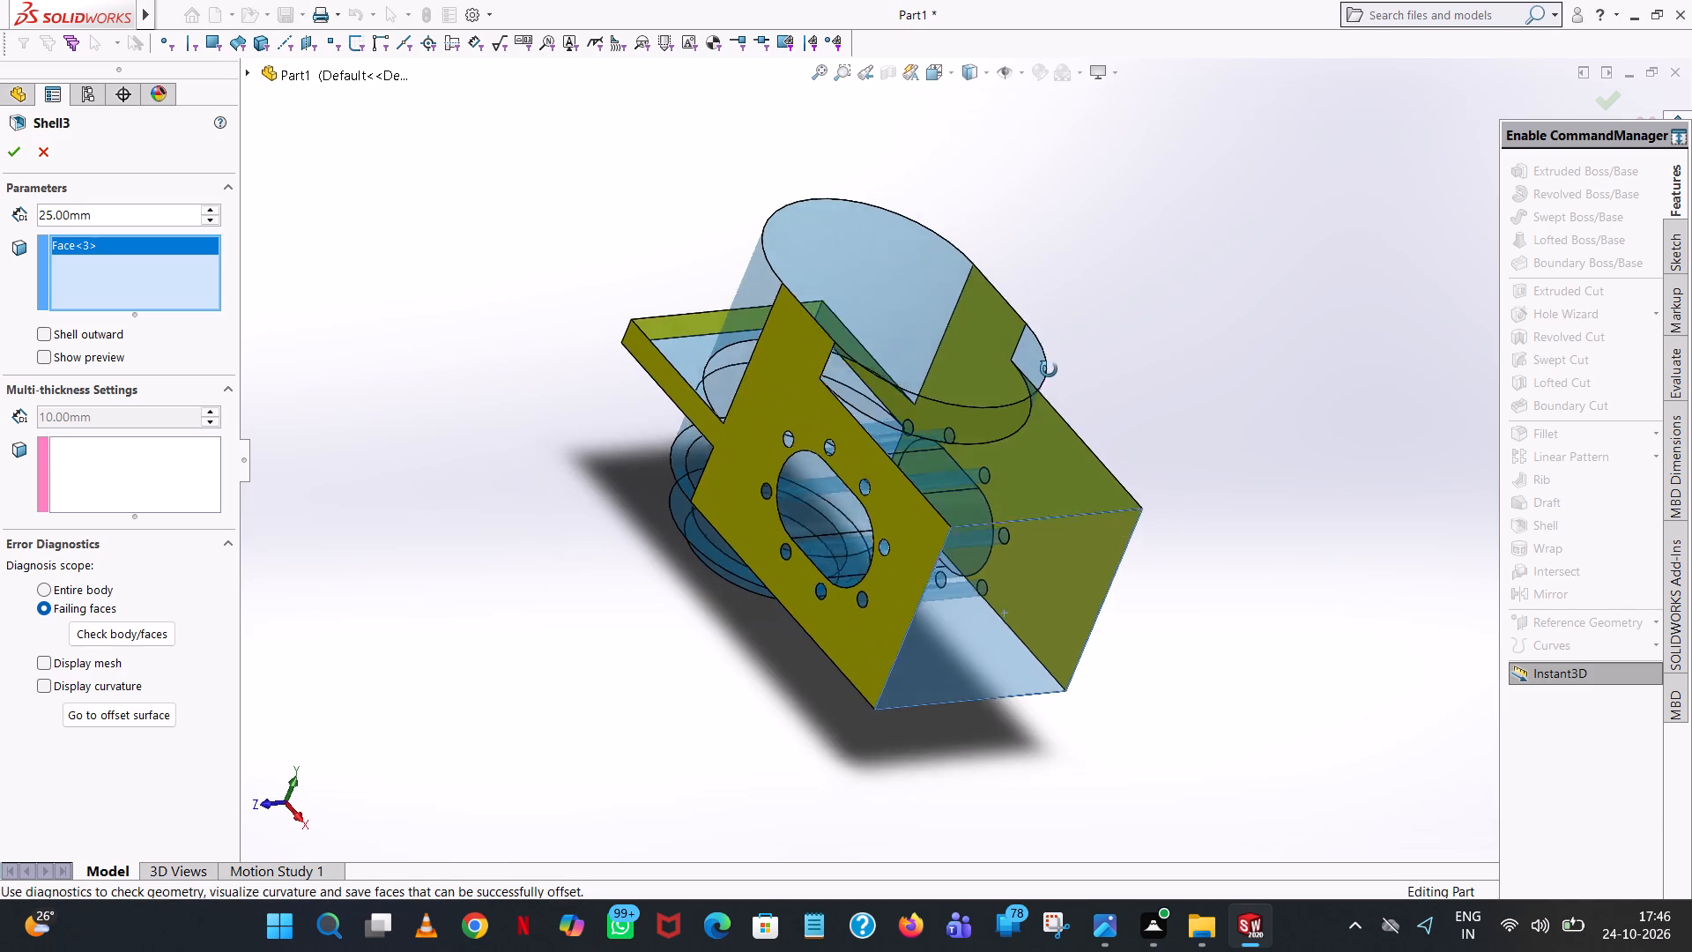
{"action": "middle_click_drag", "start_coordinate": [1049, 369], "coordinate": [1050, 376]}
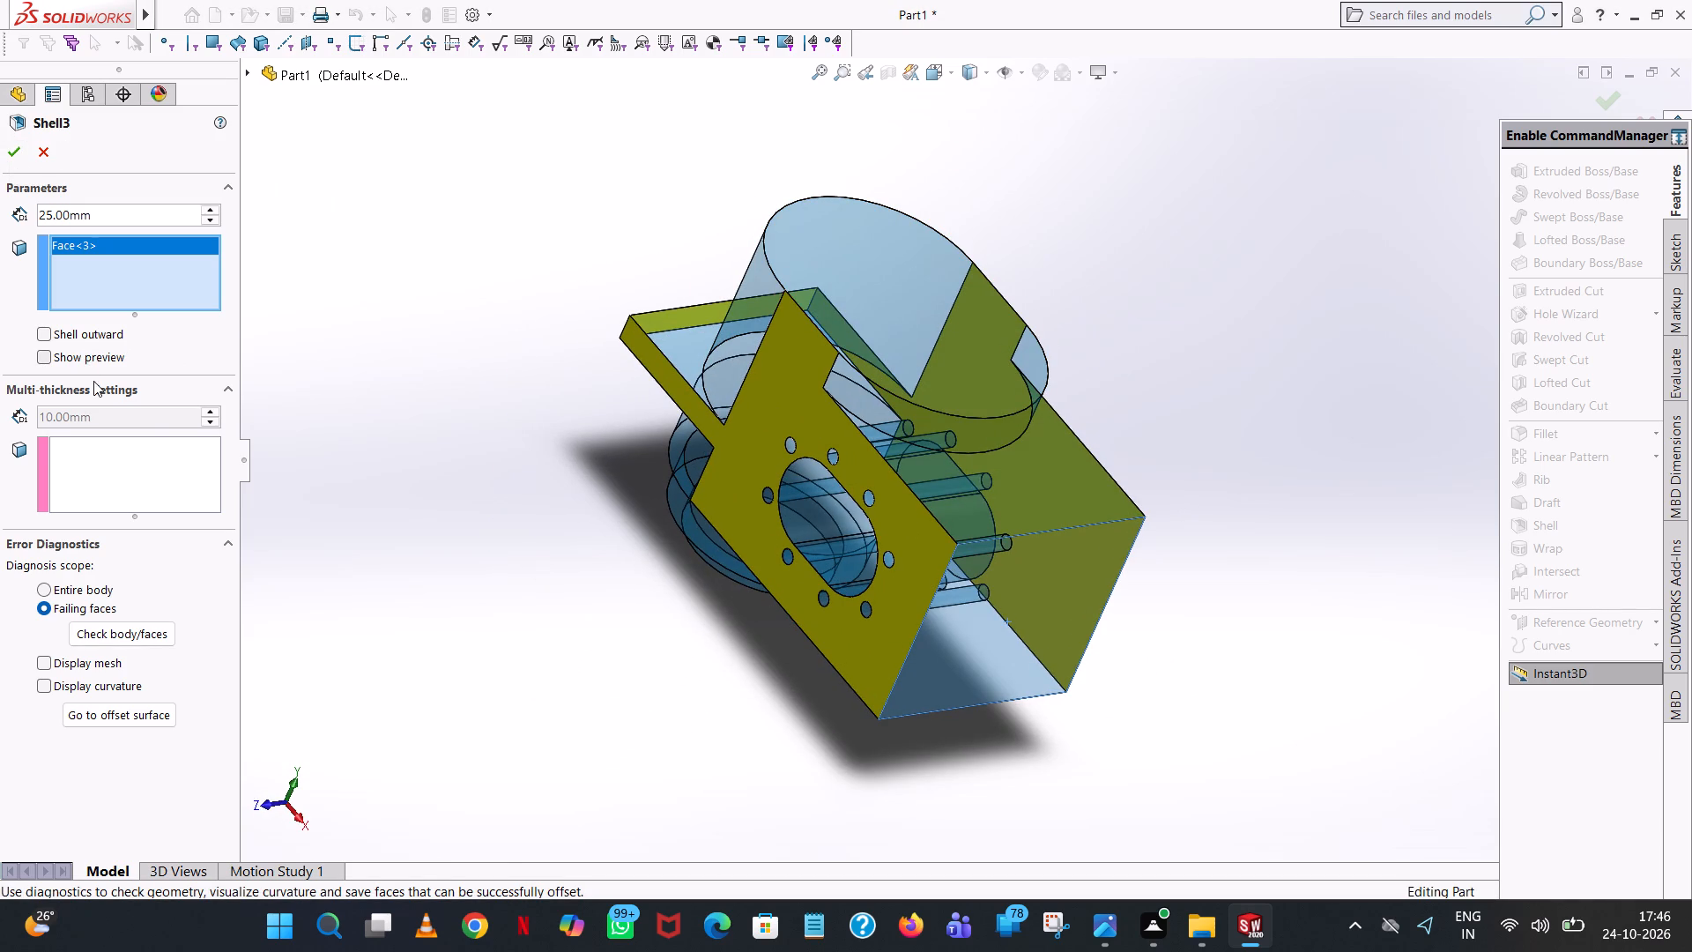
{"action": "left_click", "coordinate": [93, 353]}
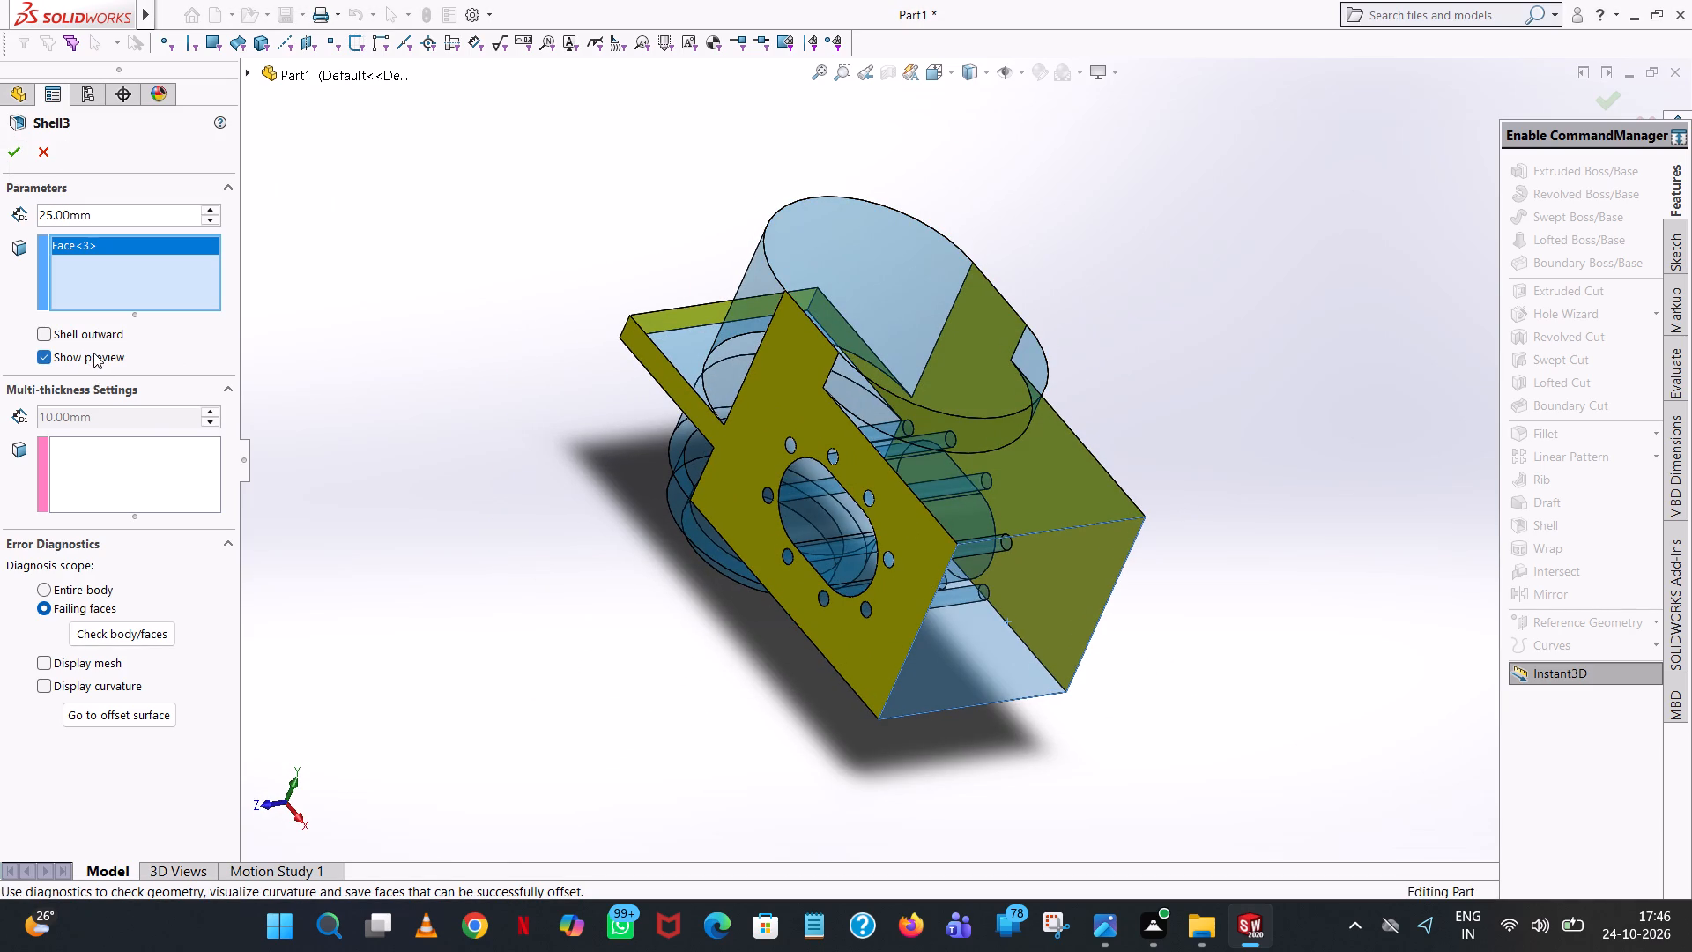
{"action": "left_click", "coordinate": [93, 353]}
{"action": "middle_click_drag", "start_coordinate": [774, 653], "coordinate": [793, 606]}
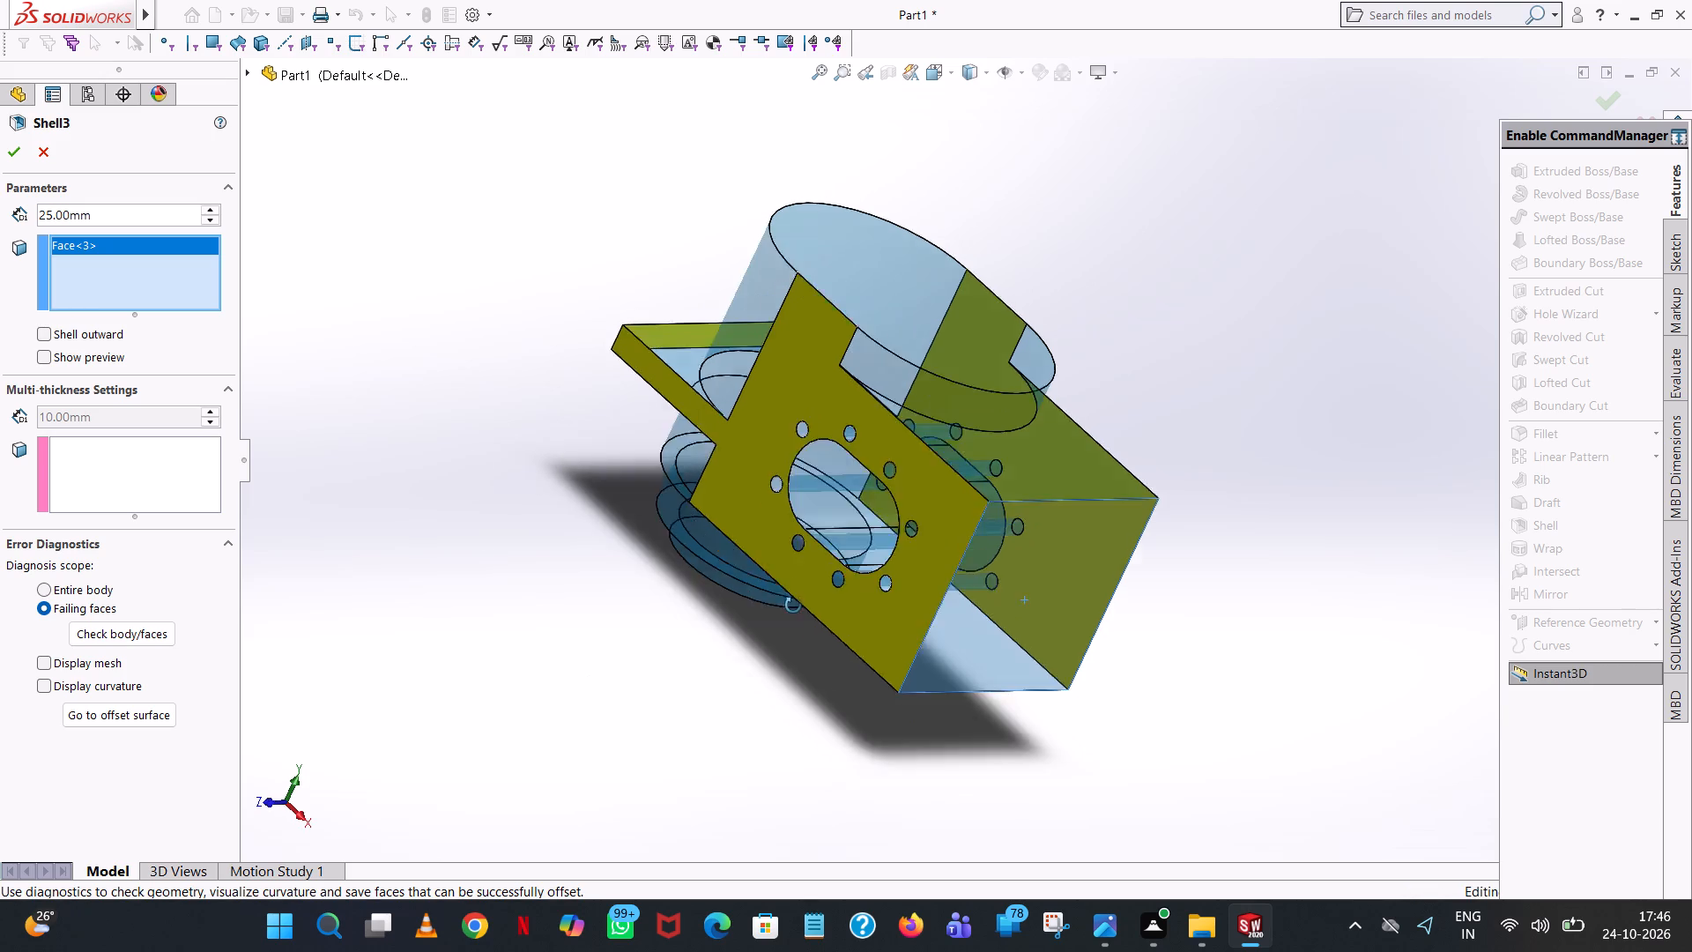
{"action": "middle_click_drag", "start_coordinate": [793, 606], "coordinate": [958, 634]}
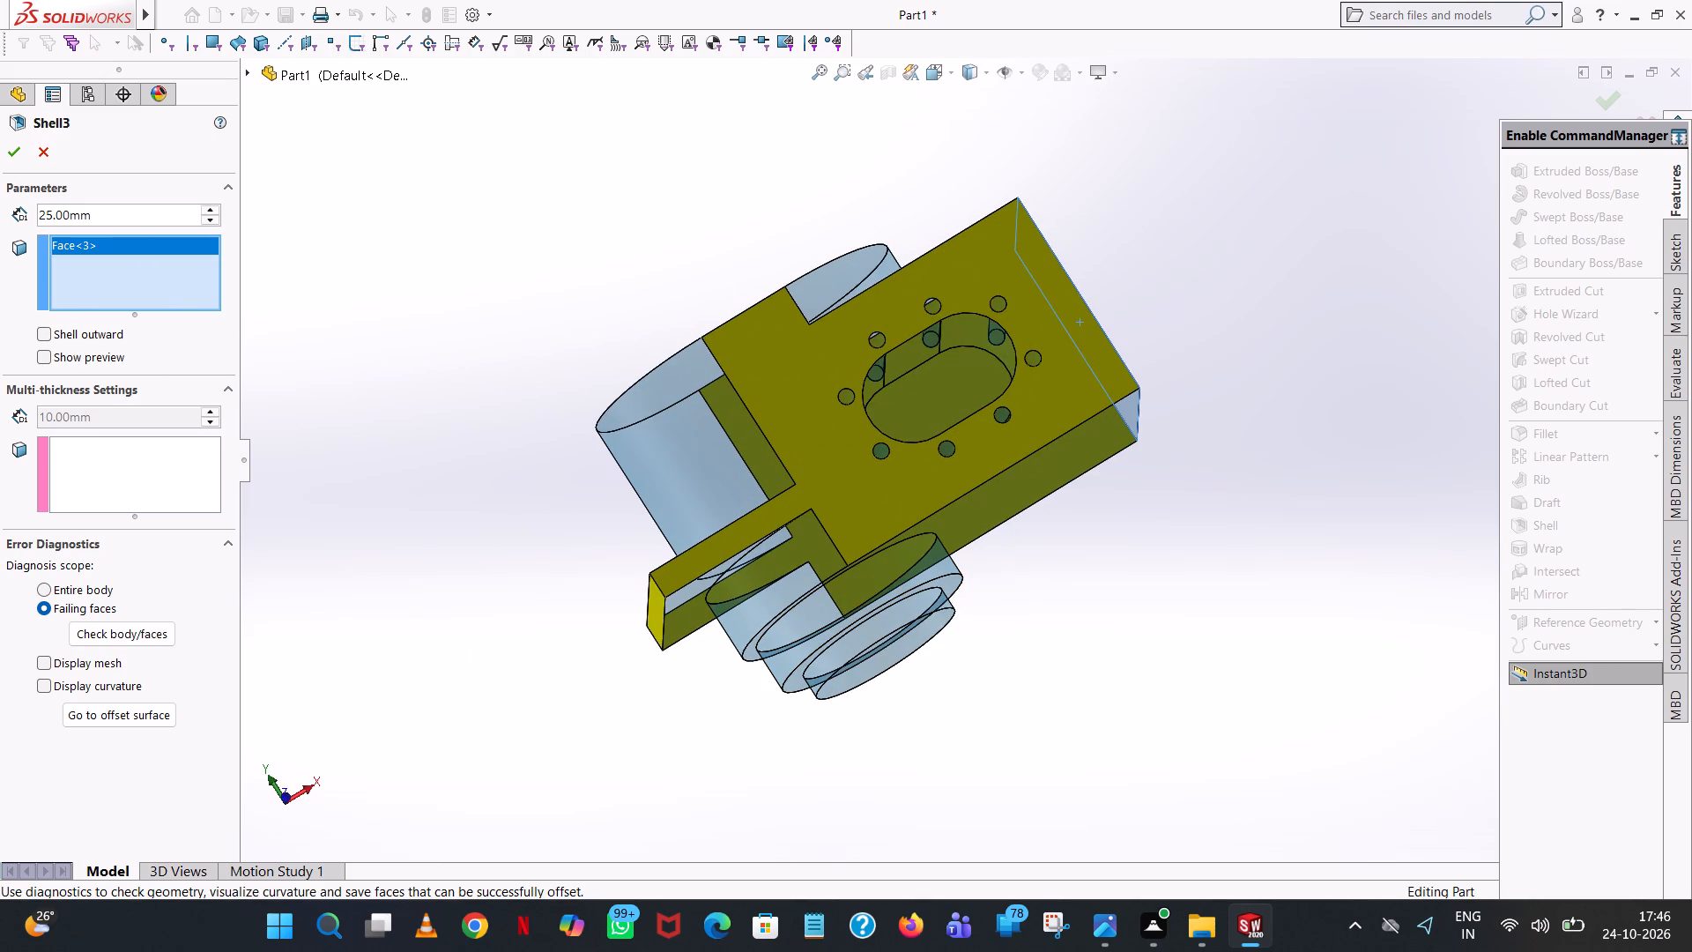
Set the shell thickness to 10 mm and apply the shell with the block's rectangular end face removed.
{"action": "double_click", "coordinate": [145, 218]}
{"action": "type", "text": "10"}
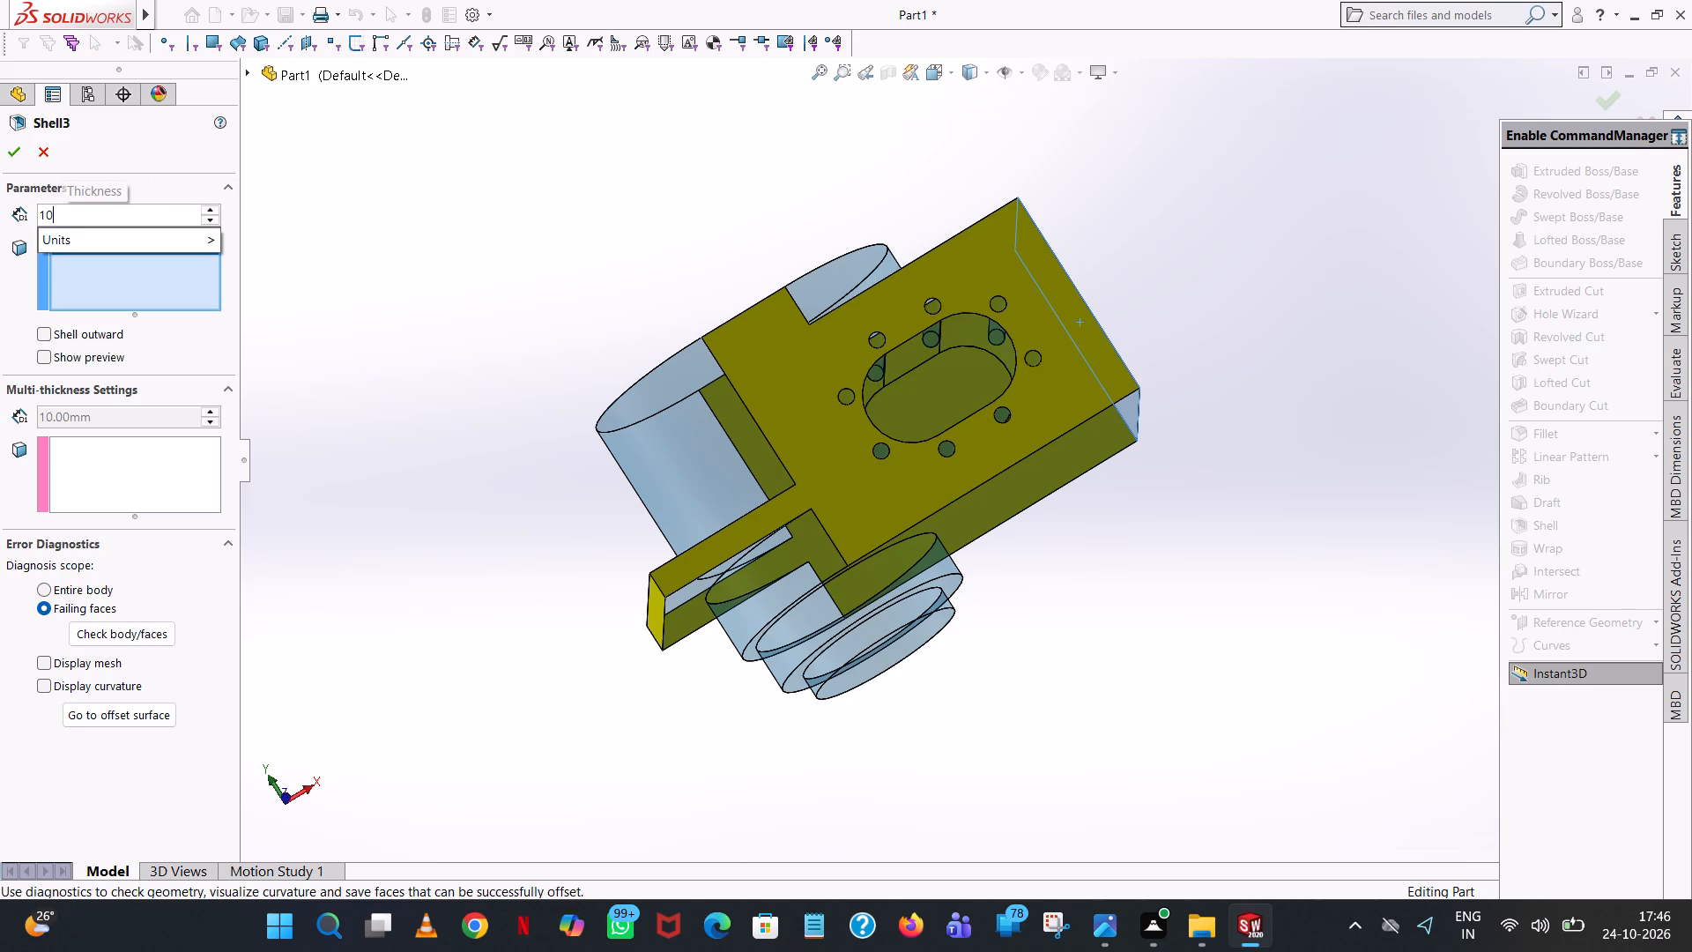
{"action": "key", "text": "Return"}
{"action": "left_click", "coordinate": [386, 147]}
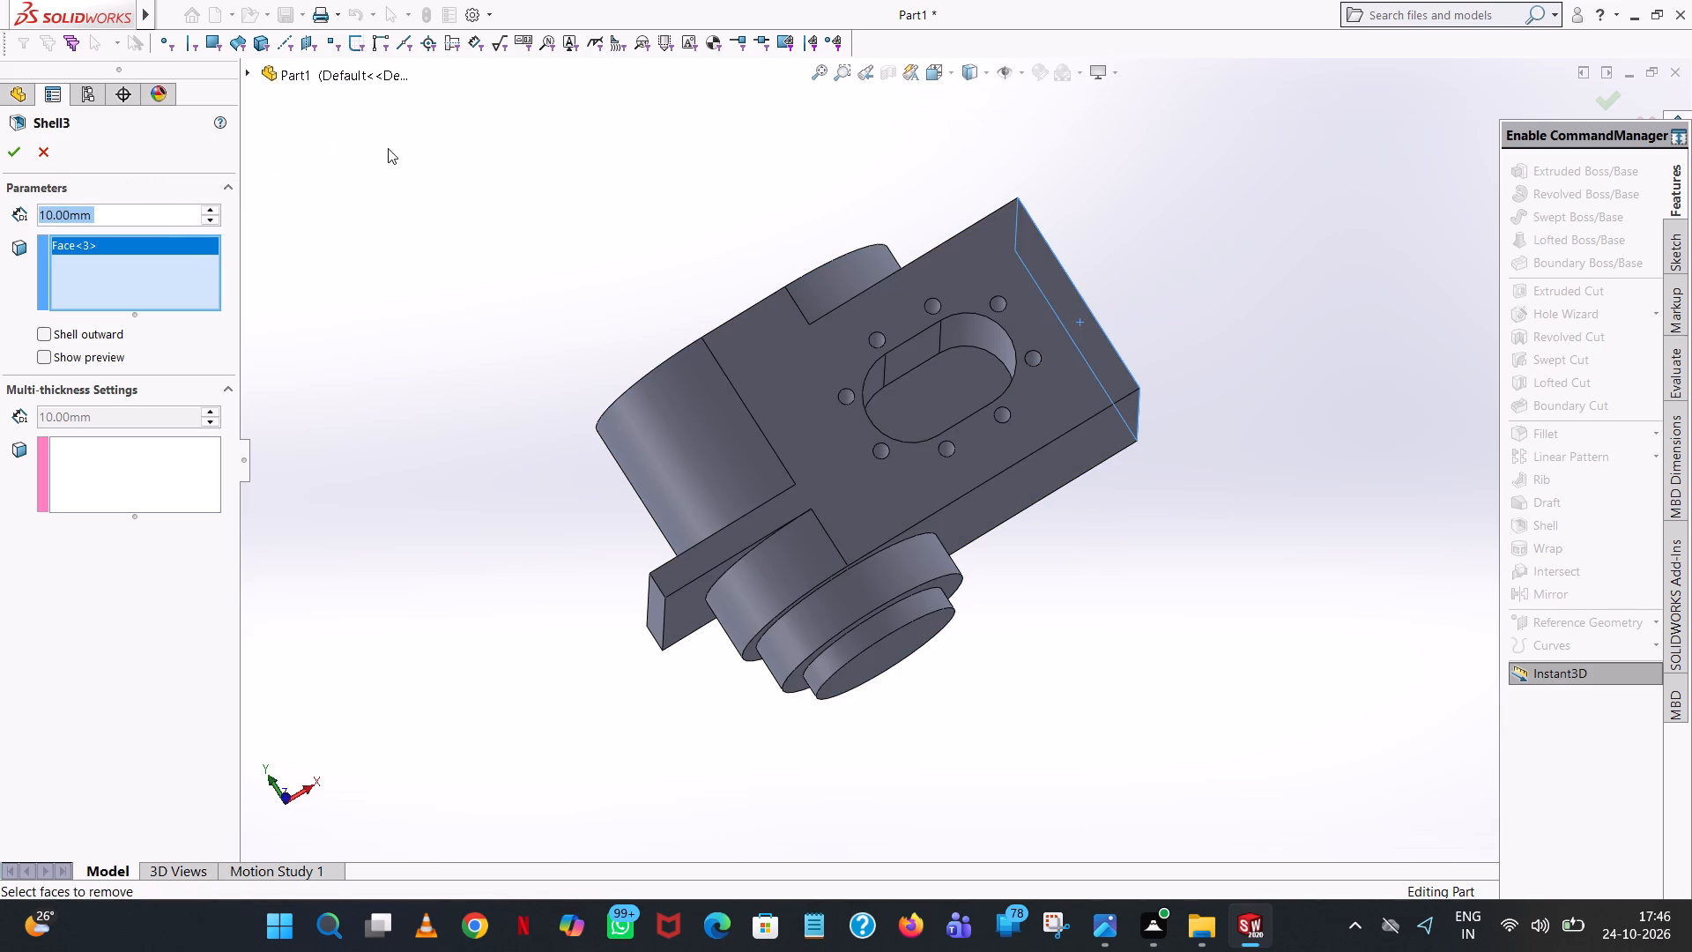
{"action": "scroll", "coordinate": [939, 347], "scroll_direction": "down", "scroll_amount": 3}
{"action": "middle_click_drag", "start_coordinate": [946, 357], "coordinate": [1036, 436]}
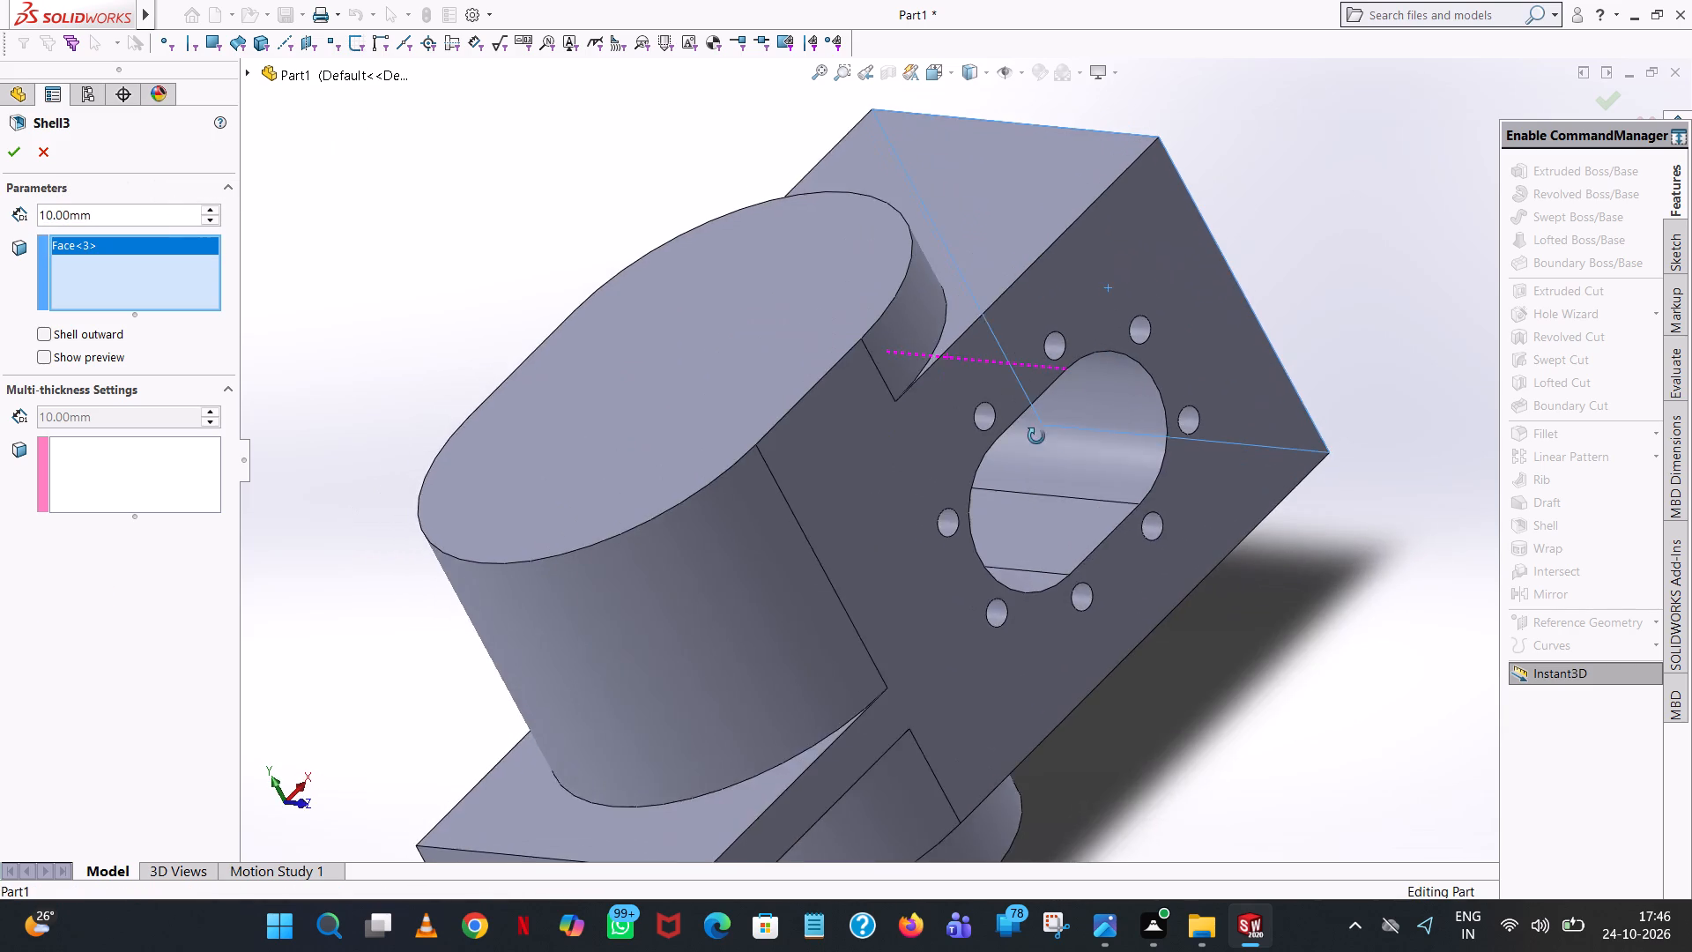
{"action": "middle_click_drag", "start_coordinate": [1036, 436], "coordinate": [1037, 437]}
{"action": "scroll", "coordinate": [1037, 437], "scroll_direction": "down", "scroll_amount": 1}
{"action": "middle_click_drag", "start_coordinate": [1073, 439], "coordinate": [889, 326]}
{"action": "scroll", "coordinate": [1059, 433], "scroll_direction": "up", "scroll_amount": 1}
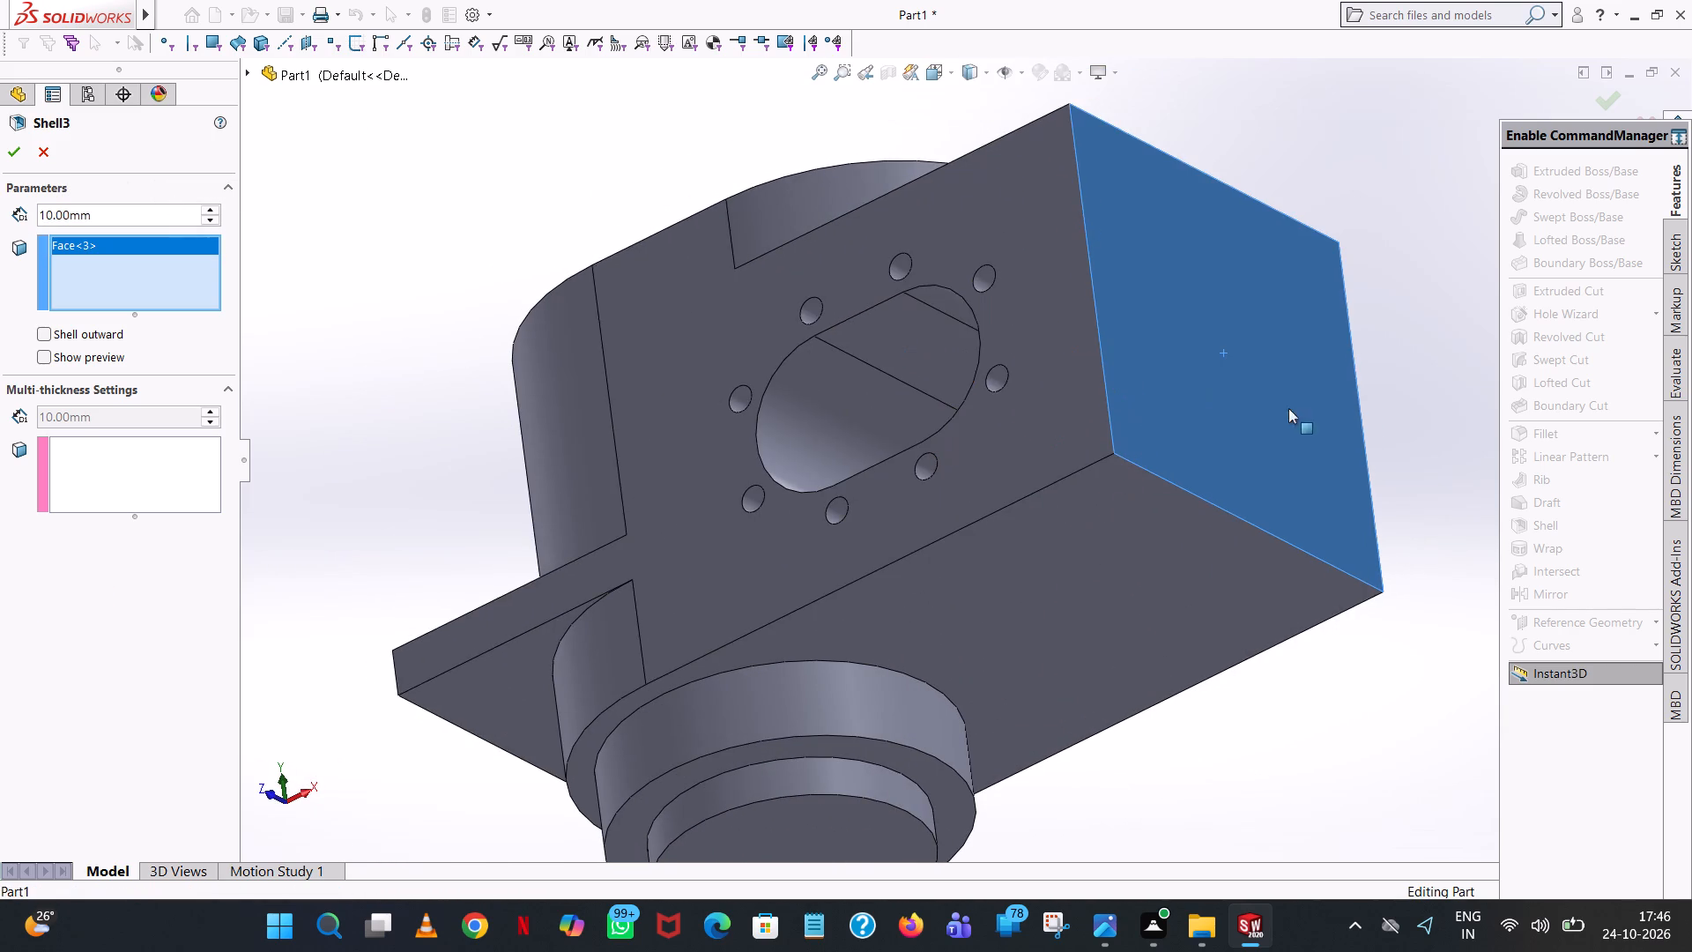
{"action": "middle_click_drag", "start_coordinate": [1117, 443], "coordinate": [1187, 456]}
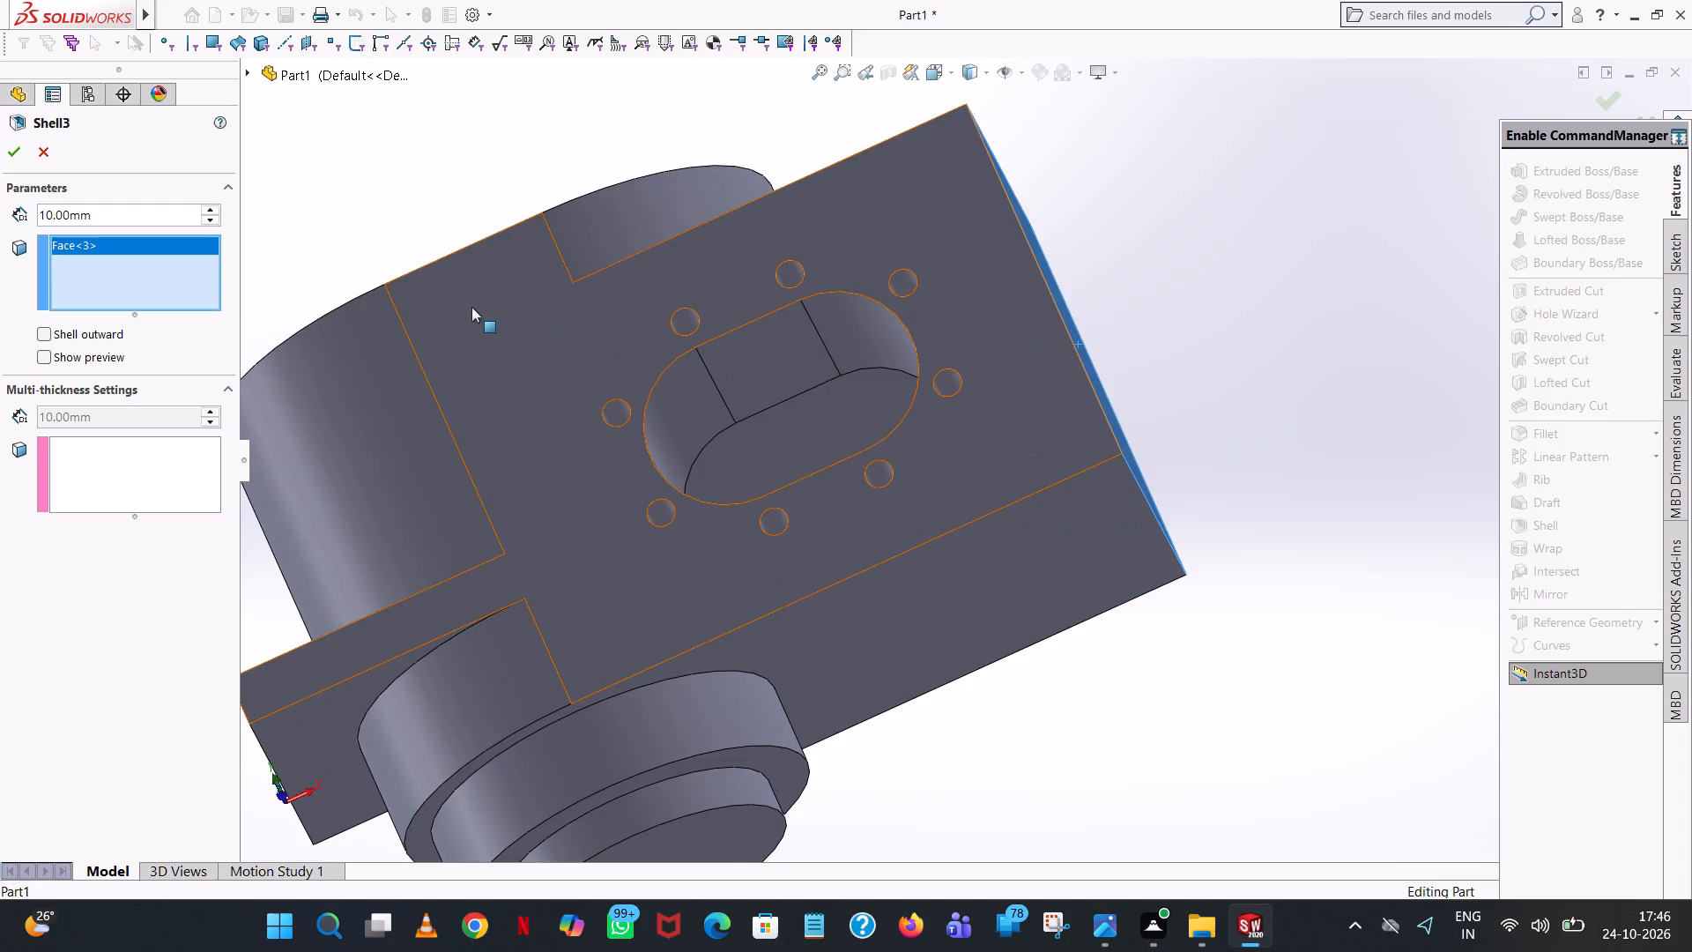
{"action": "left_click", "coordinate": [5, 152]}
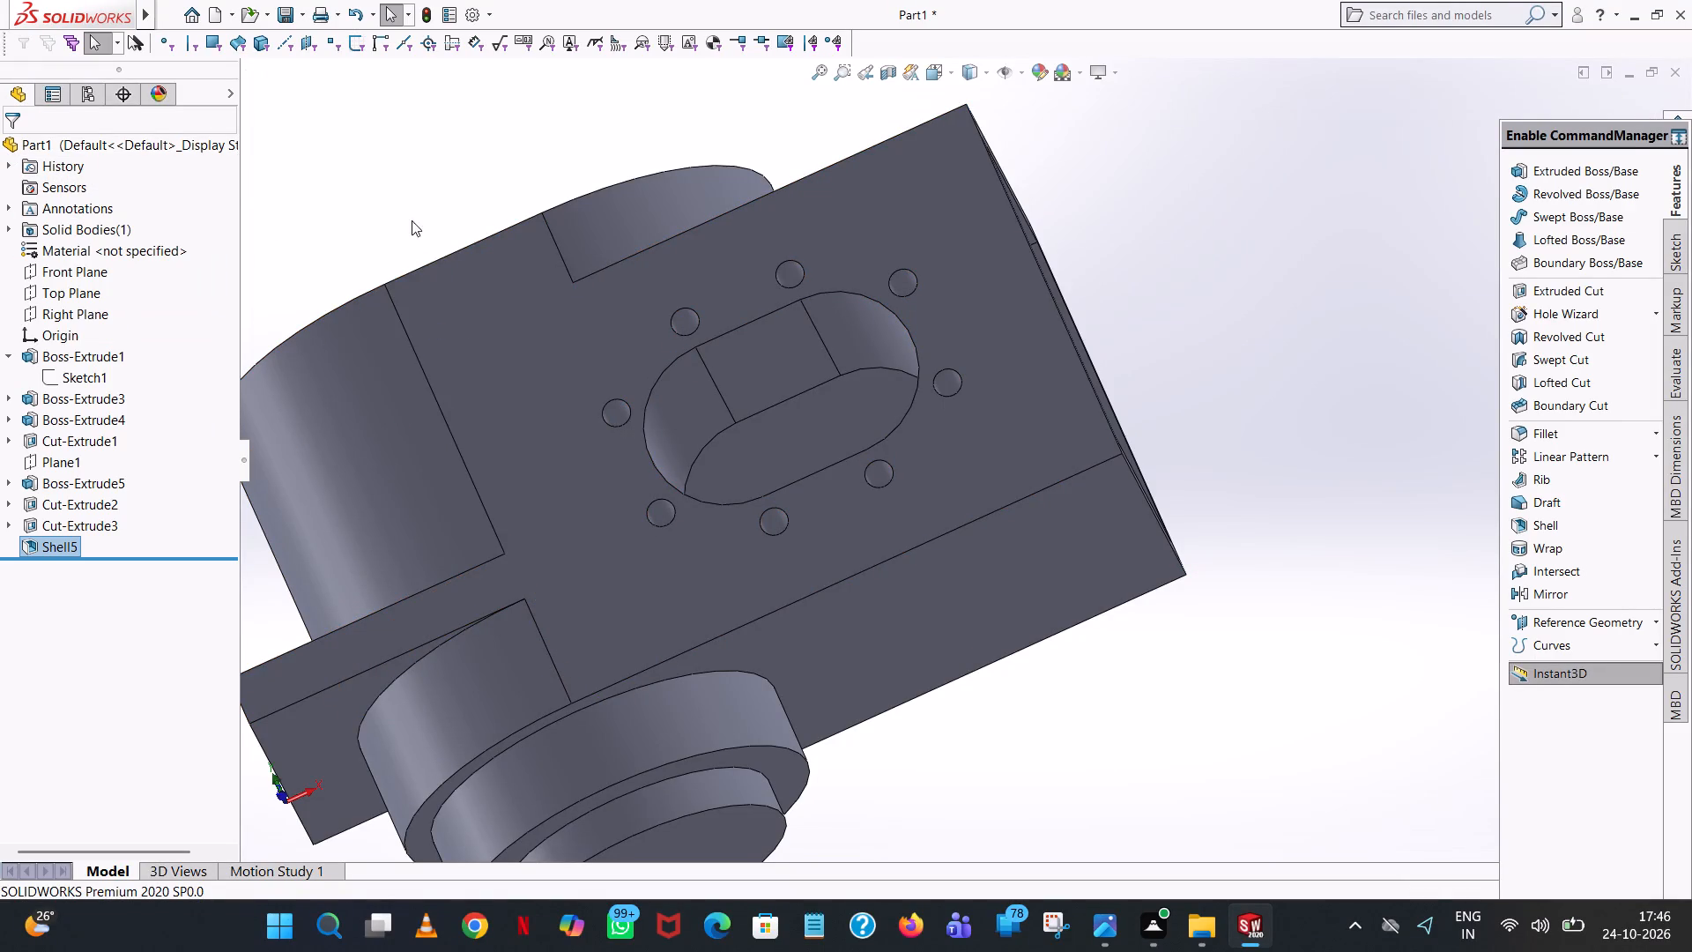
Examine the hollow interior through the open block end and the slotted side from several angles.
{"action": "middle_click_drag", "start_coordinate": [620, 309], "coordinate": [453, 431]}
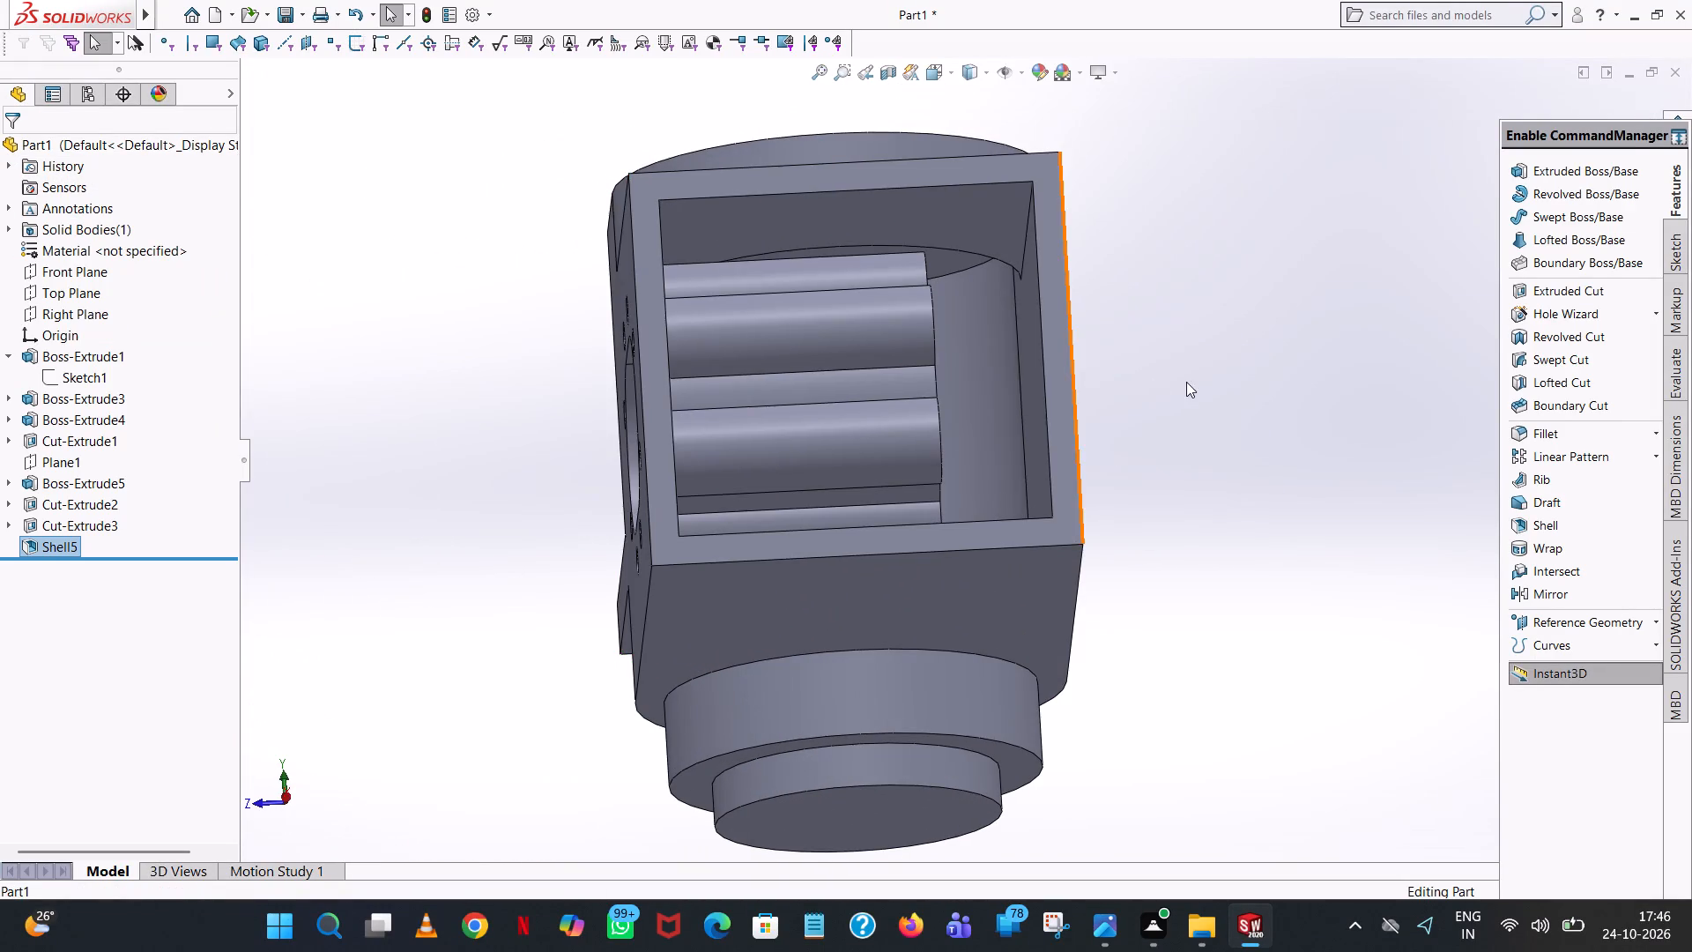
{"action": "middle_click_drag", "start_coordinate": [1037, 388], "coordinate": [943, 461]}
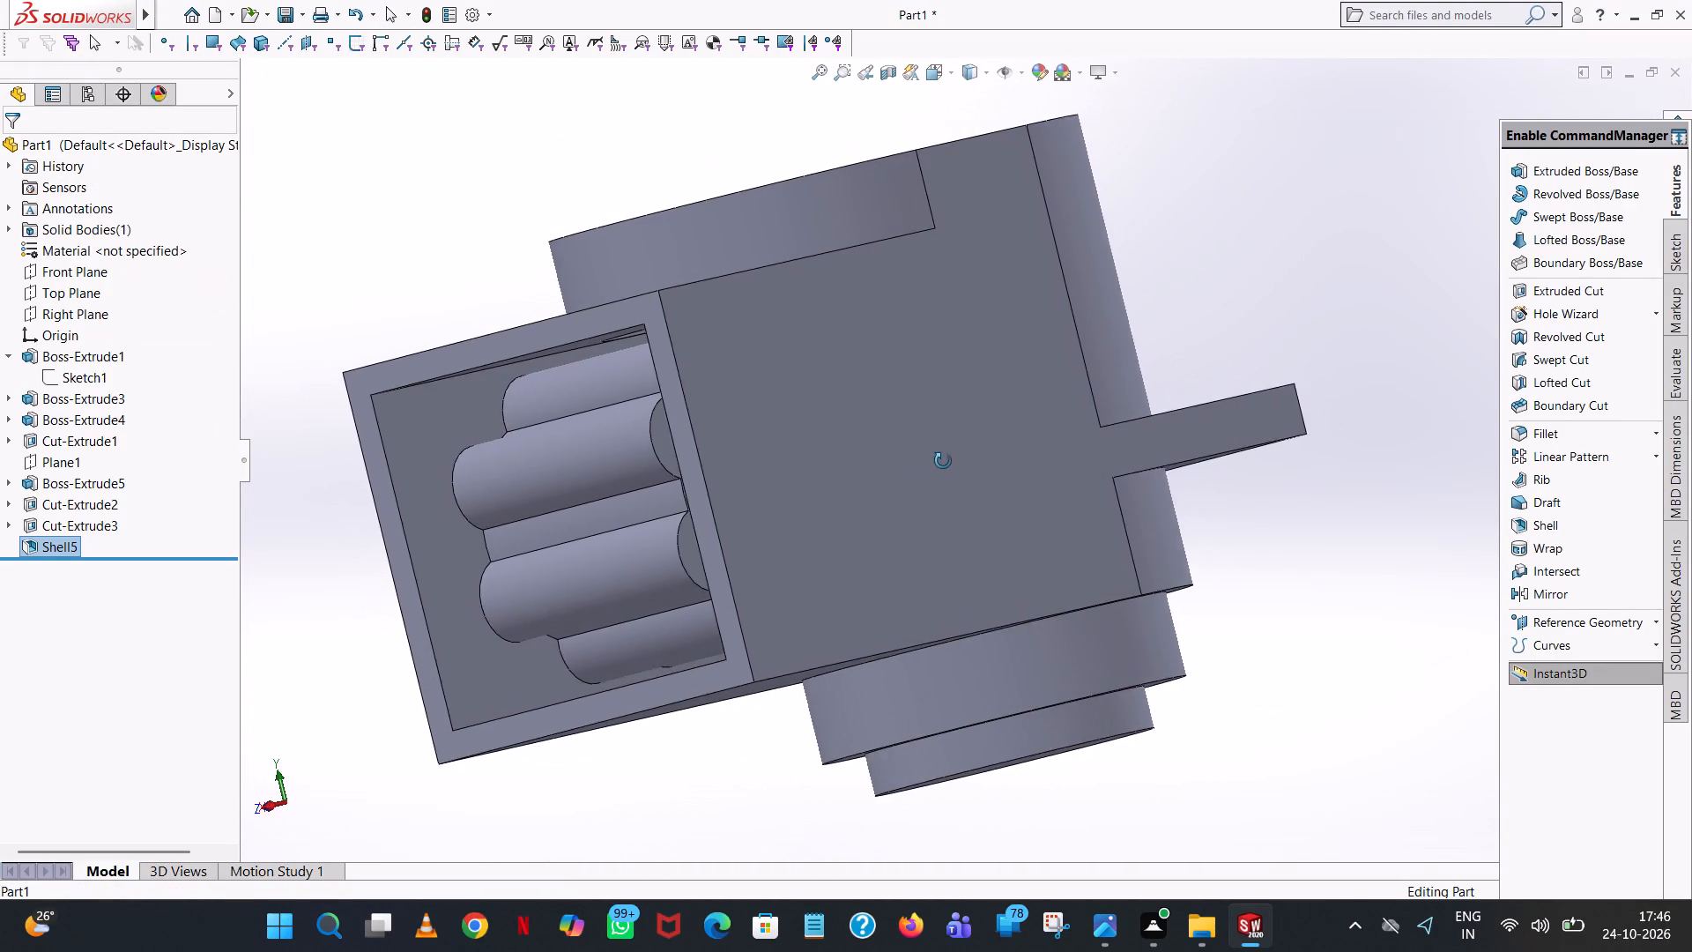
{"action": "middle_click_drag", "start_coordinate": [943, 461], "coordinate": [1191, 338]}
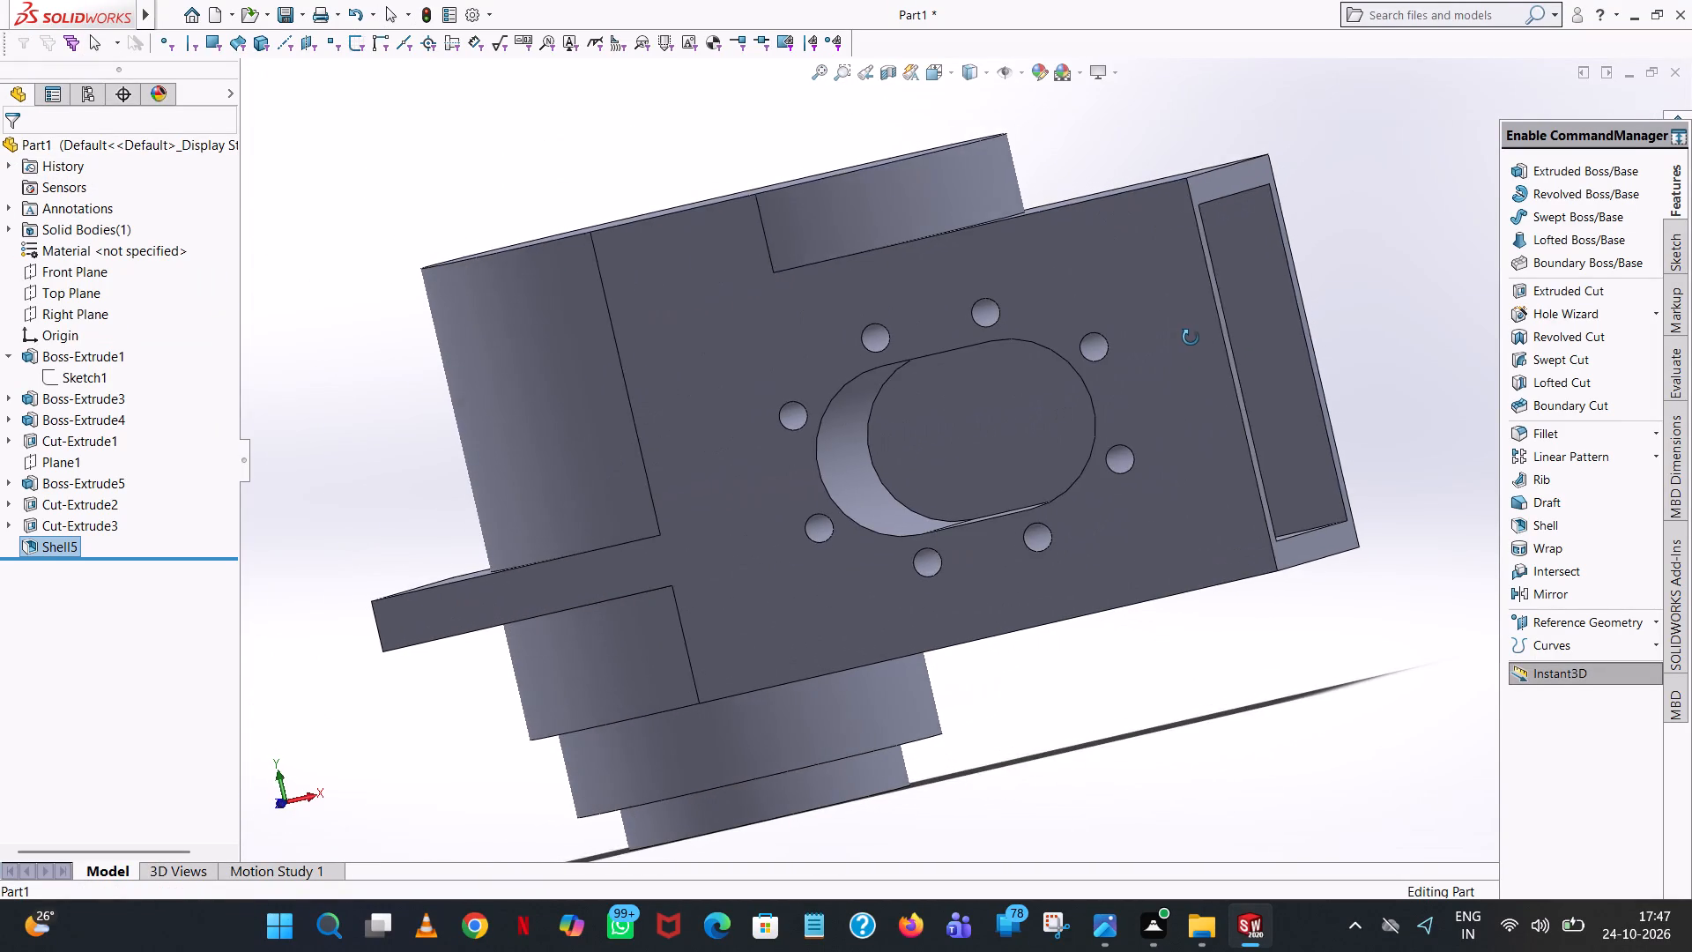
{"action": "middle_click_drag", "start_coordinate": [1191, 338], "coordinate": [1208, 324]}
{"action": "scroll", "coordinate": [1117, 336], "scroll_direction": "down", "scroll_amount": 6}
{"action": "scroll", "coordinate": [1117, 336], "scroll_direction": "up", "scroll_amount": 6}
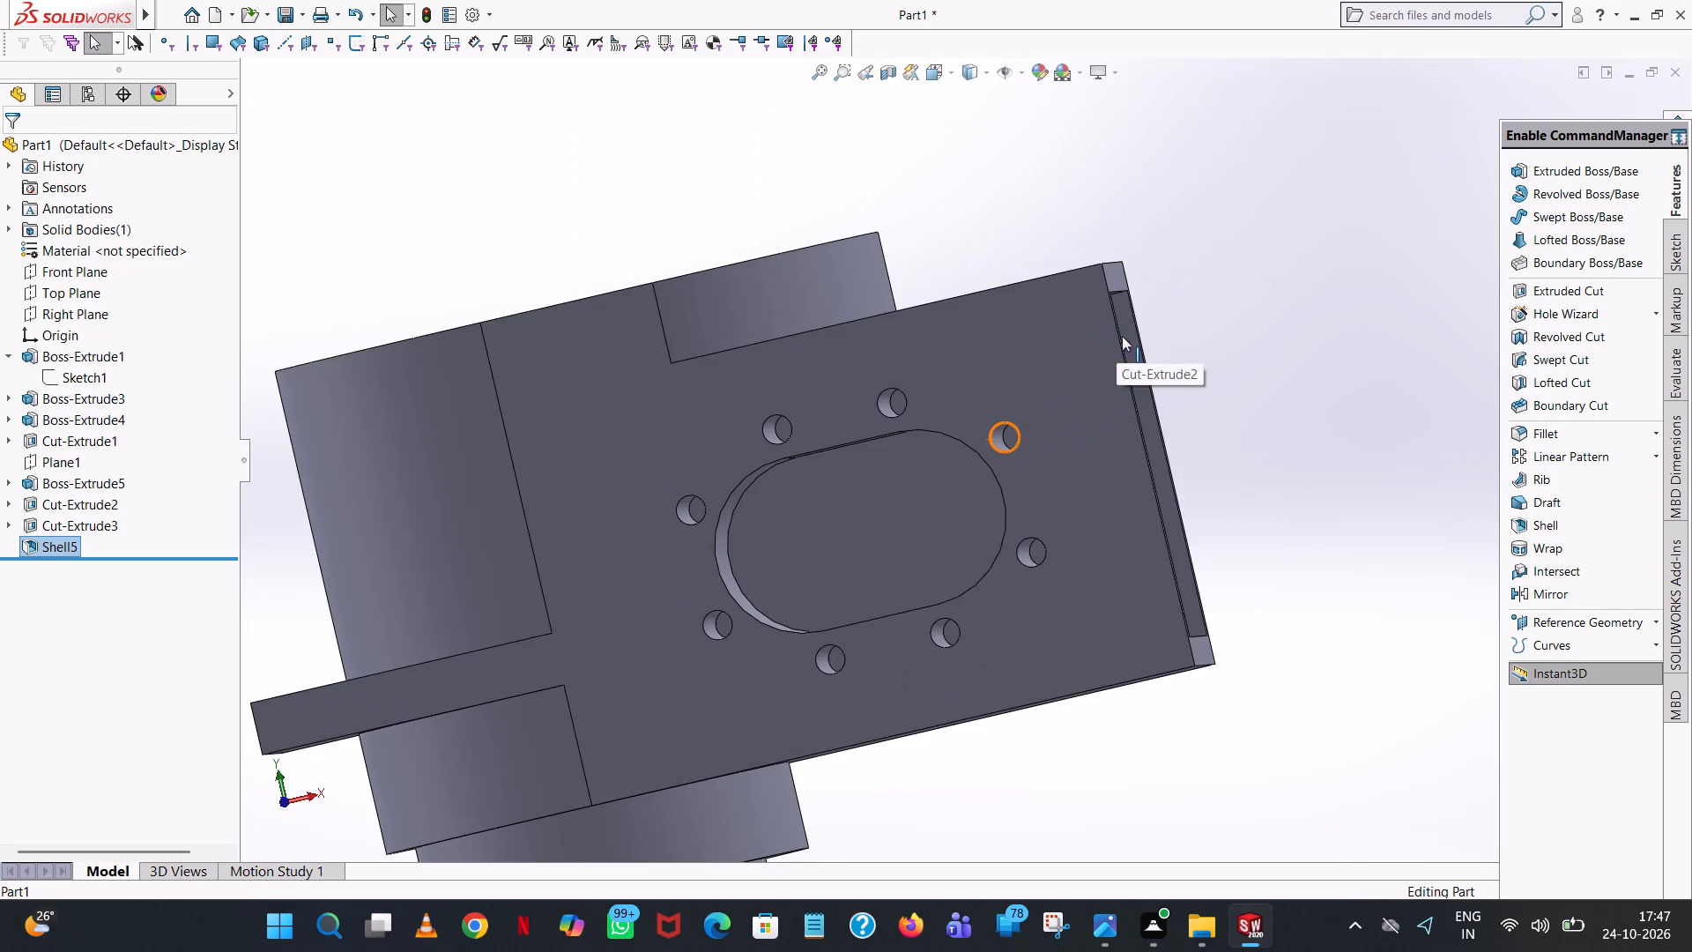
{"action": "middle_click_drag", "start_coordinate": [1132, 338], "coordinate": [930, 431]}
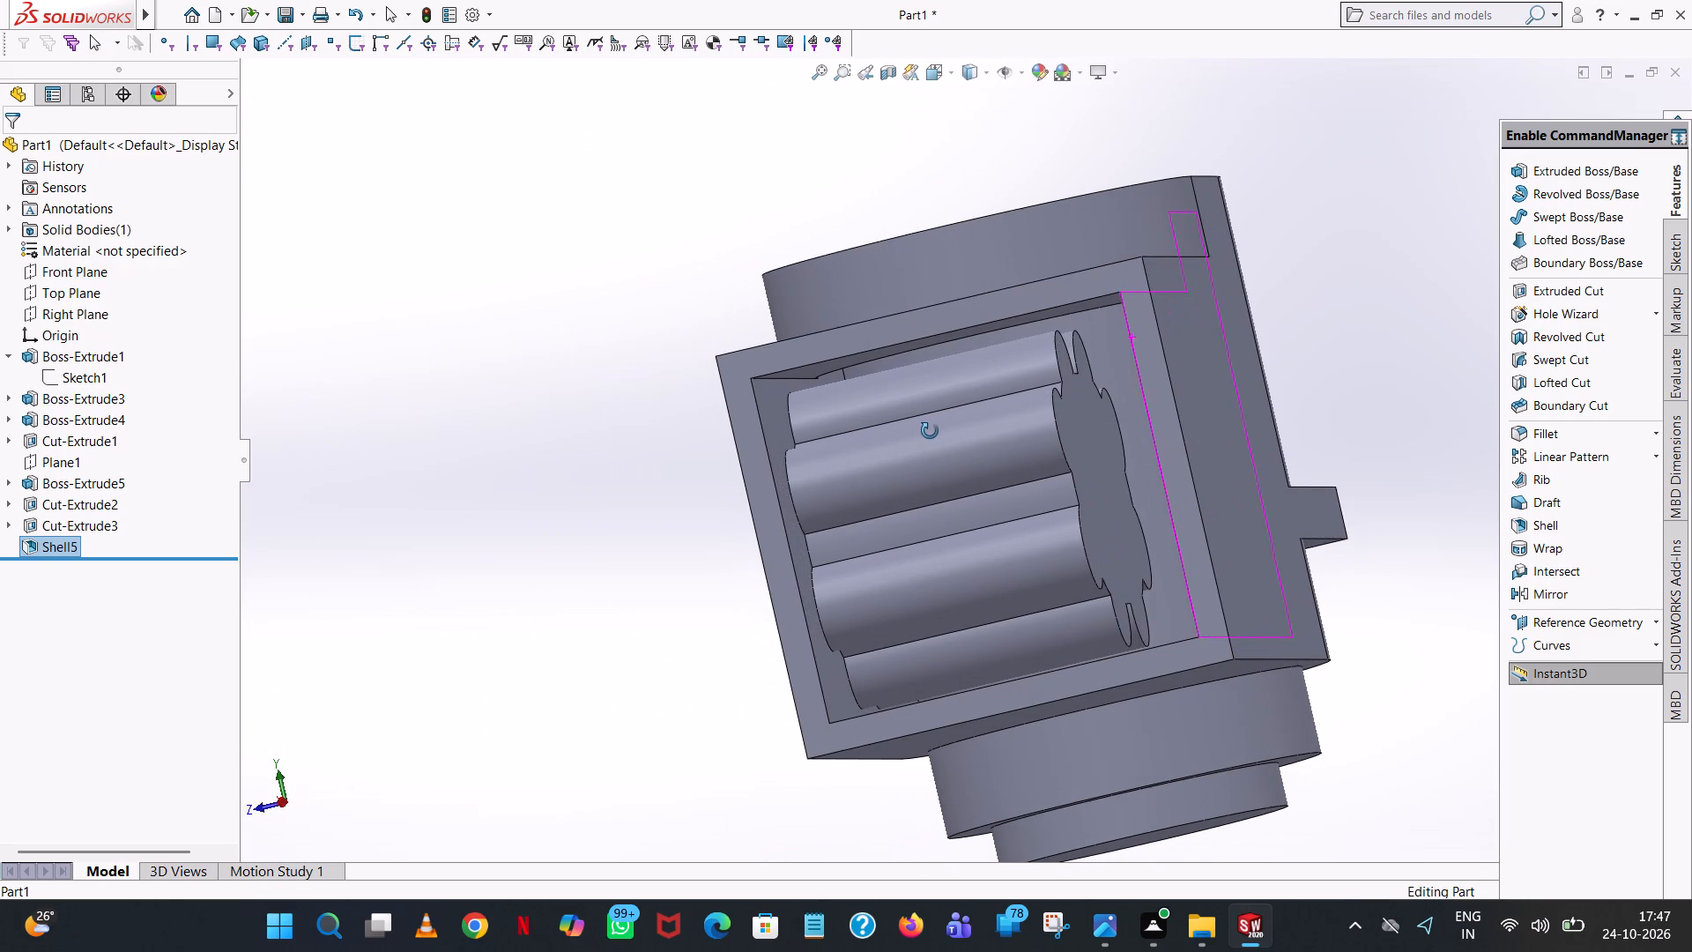
{"action": "middle_click_drag", "start_coordinate": [930, 431], "coordinate": [935, 410]}
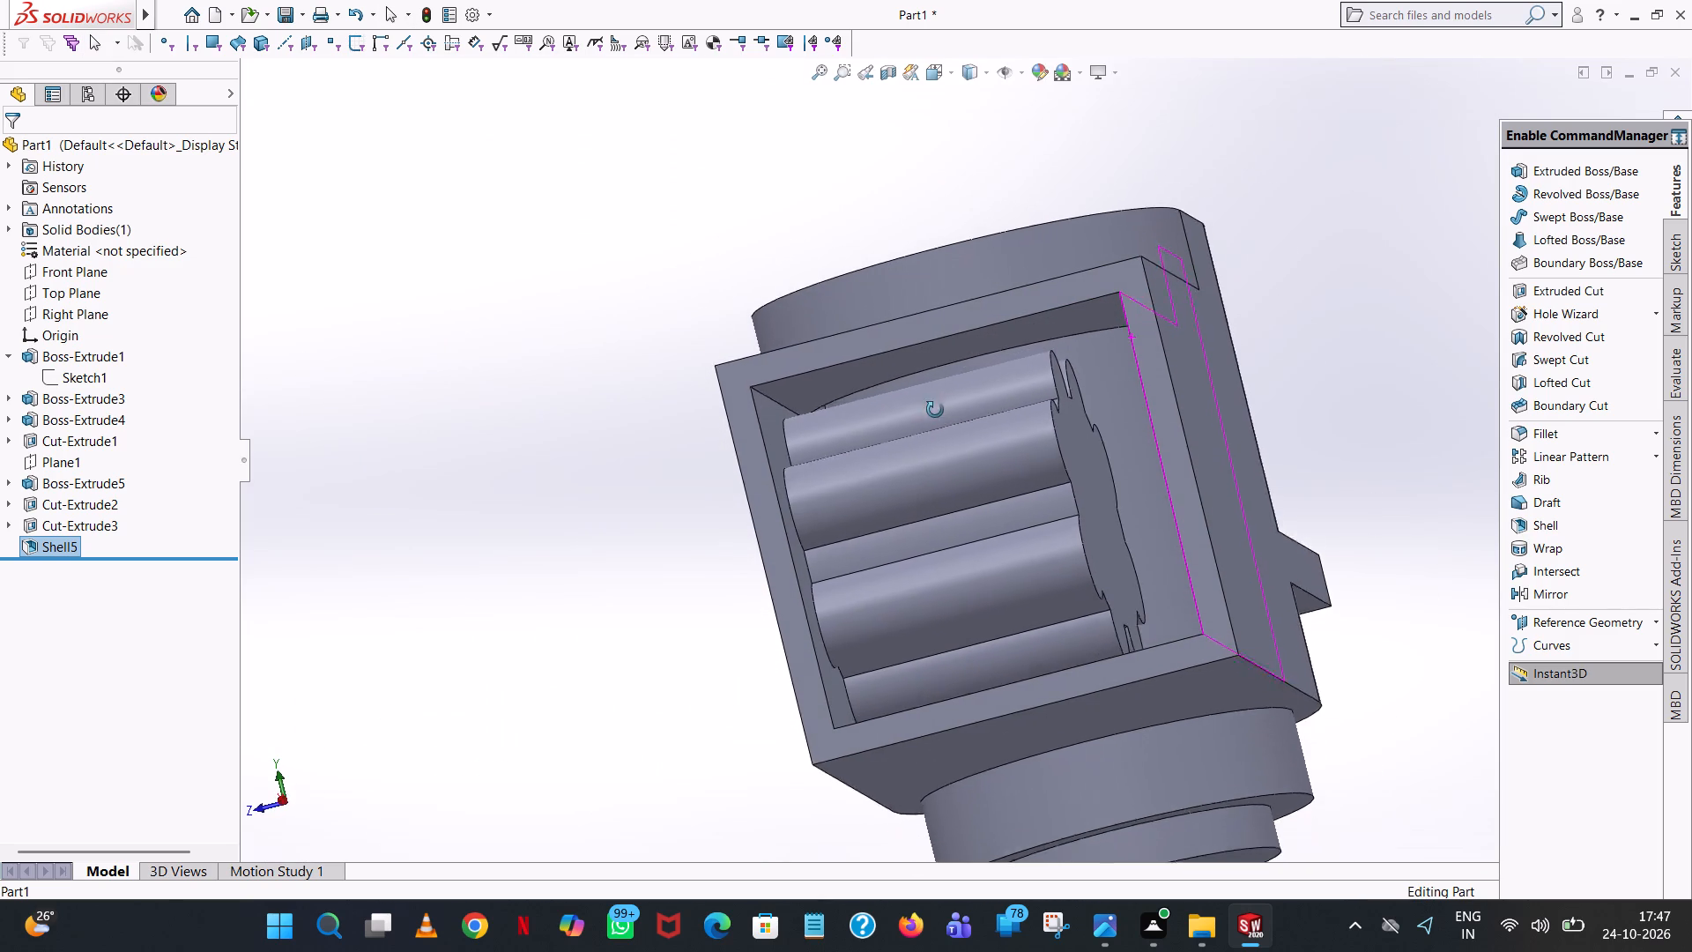
{"action": "middle_click_drag", "start_coordinate": [935, 410], "coordinate": [927, 443]}
{"action": "scroll", "coordinate": [933, 465], "scroll_direction": "up", "scroll_amount": 1}
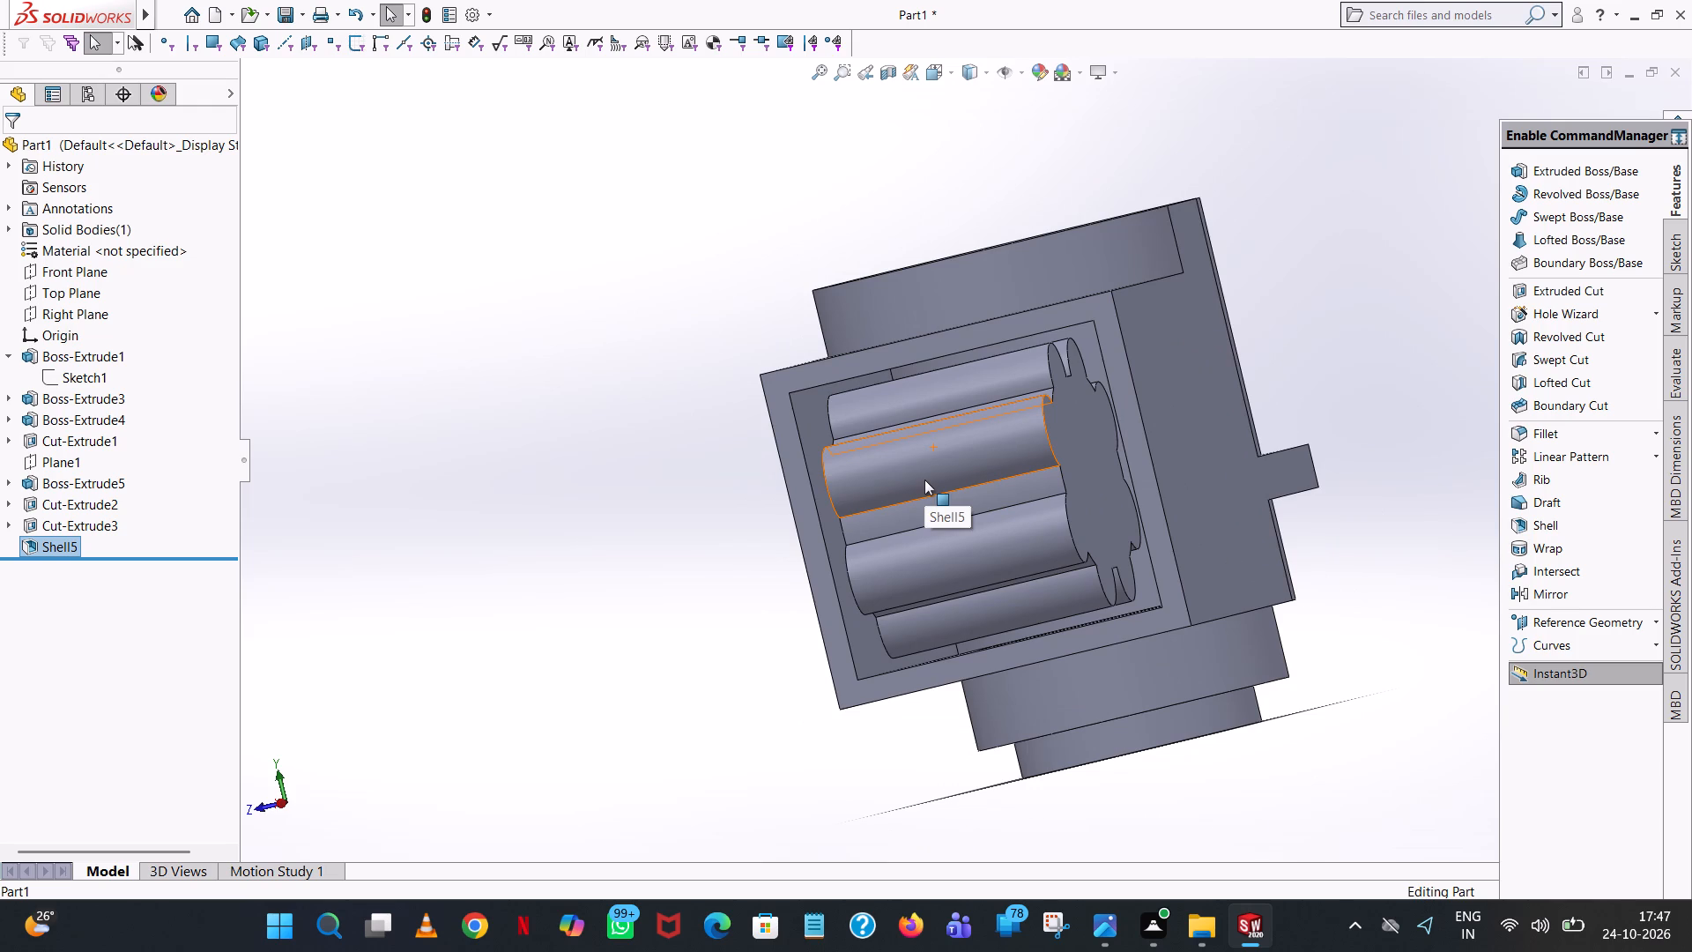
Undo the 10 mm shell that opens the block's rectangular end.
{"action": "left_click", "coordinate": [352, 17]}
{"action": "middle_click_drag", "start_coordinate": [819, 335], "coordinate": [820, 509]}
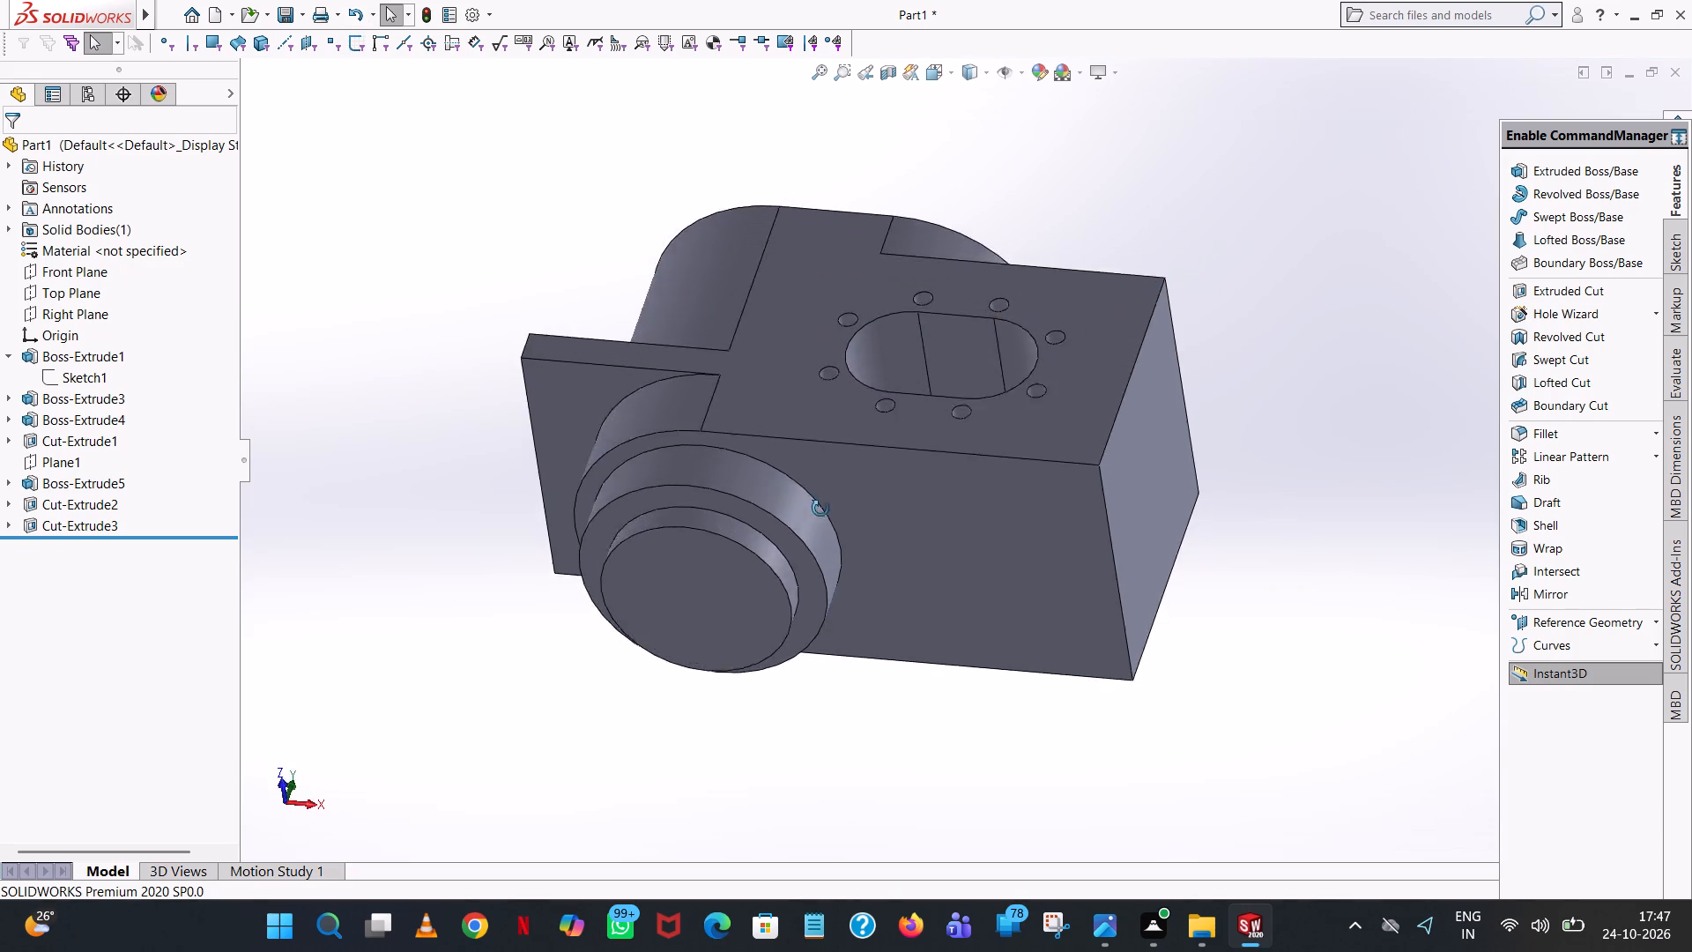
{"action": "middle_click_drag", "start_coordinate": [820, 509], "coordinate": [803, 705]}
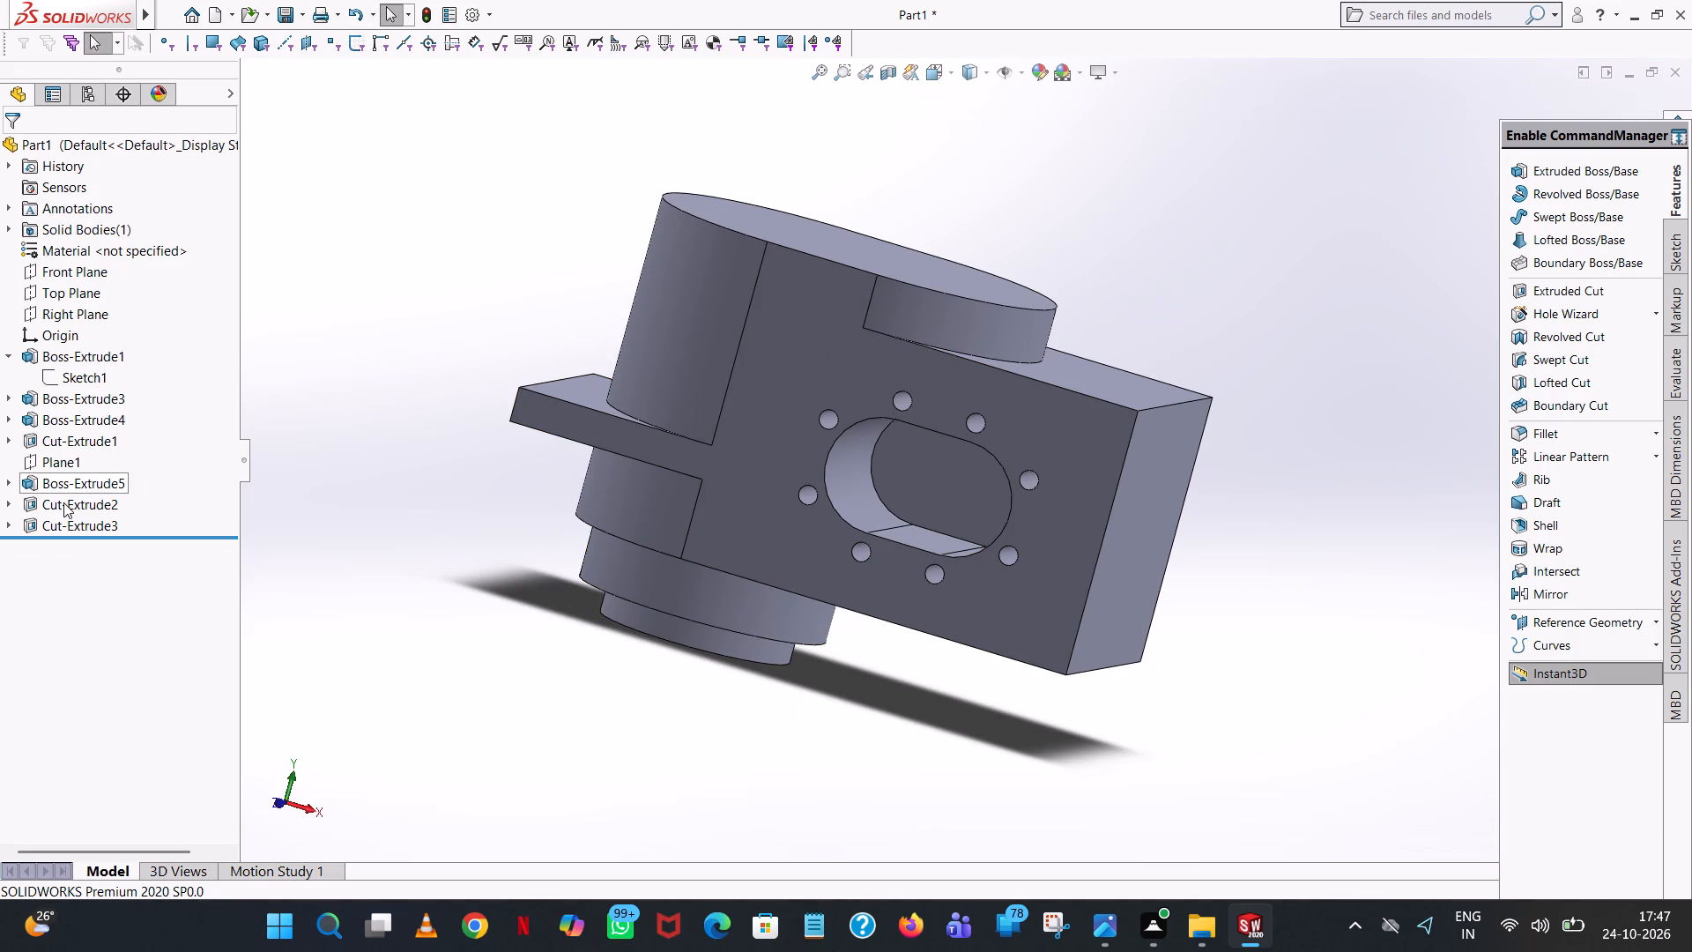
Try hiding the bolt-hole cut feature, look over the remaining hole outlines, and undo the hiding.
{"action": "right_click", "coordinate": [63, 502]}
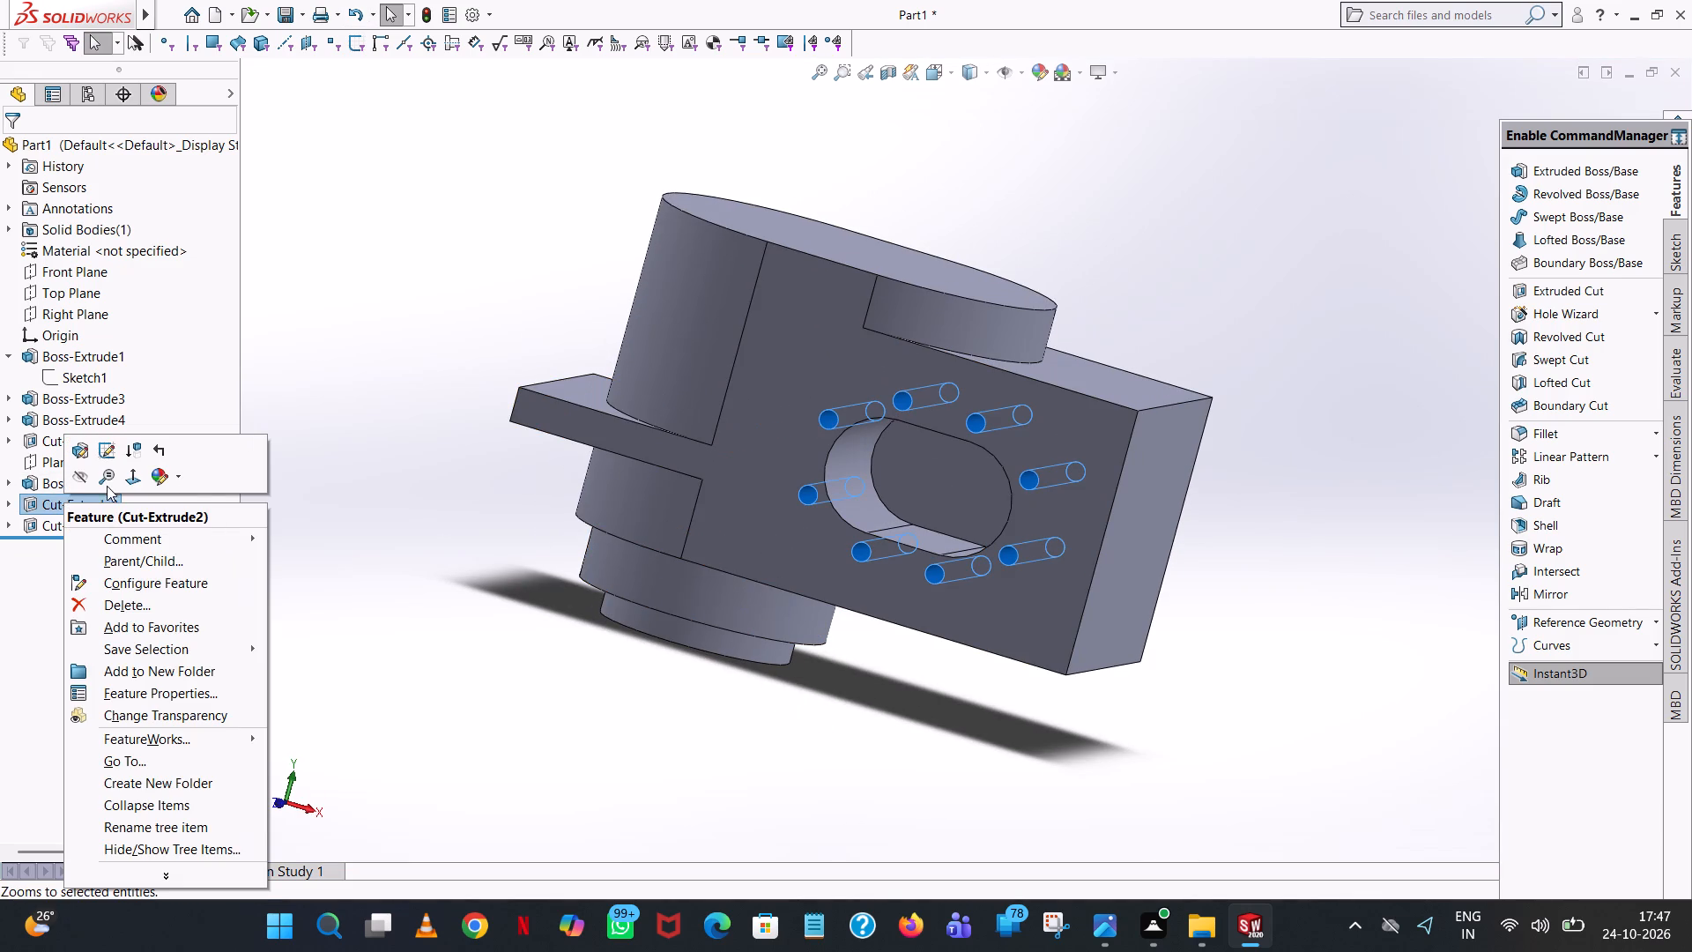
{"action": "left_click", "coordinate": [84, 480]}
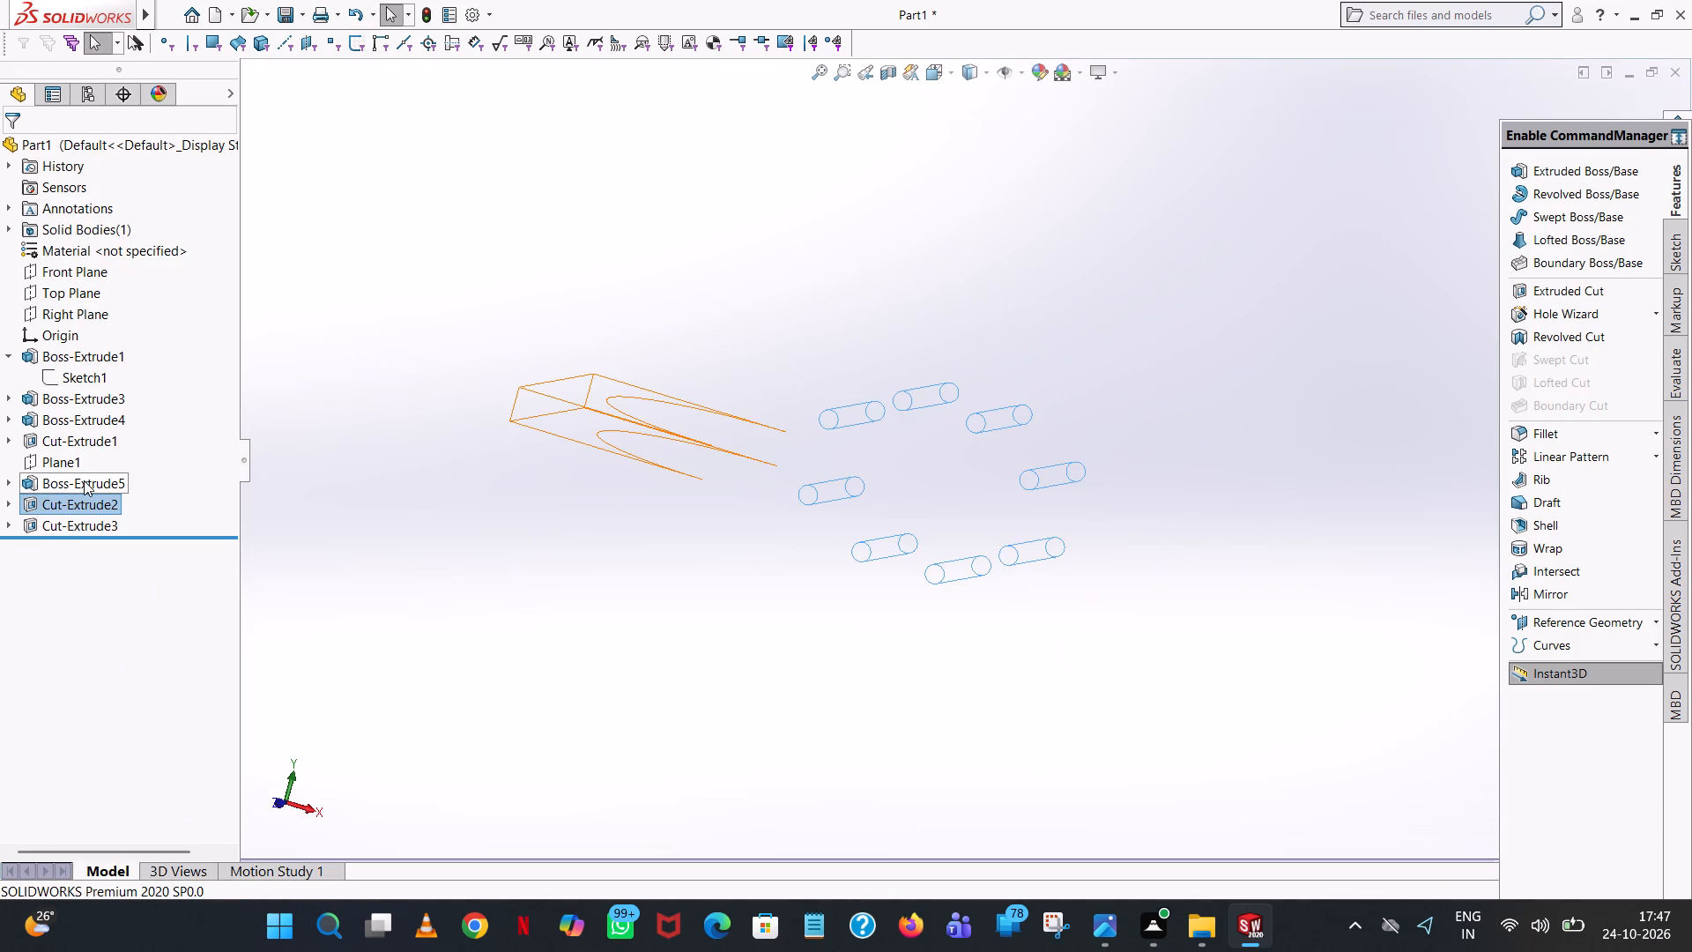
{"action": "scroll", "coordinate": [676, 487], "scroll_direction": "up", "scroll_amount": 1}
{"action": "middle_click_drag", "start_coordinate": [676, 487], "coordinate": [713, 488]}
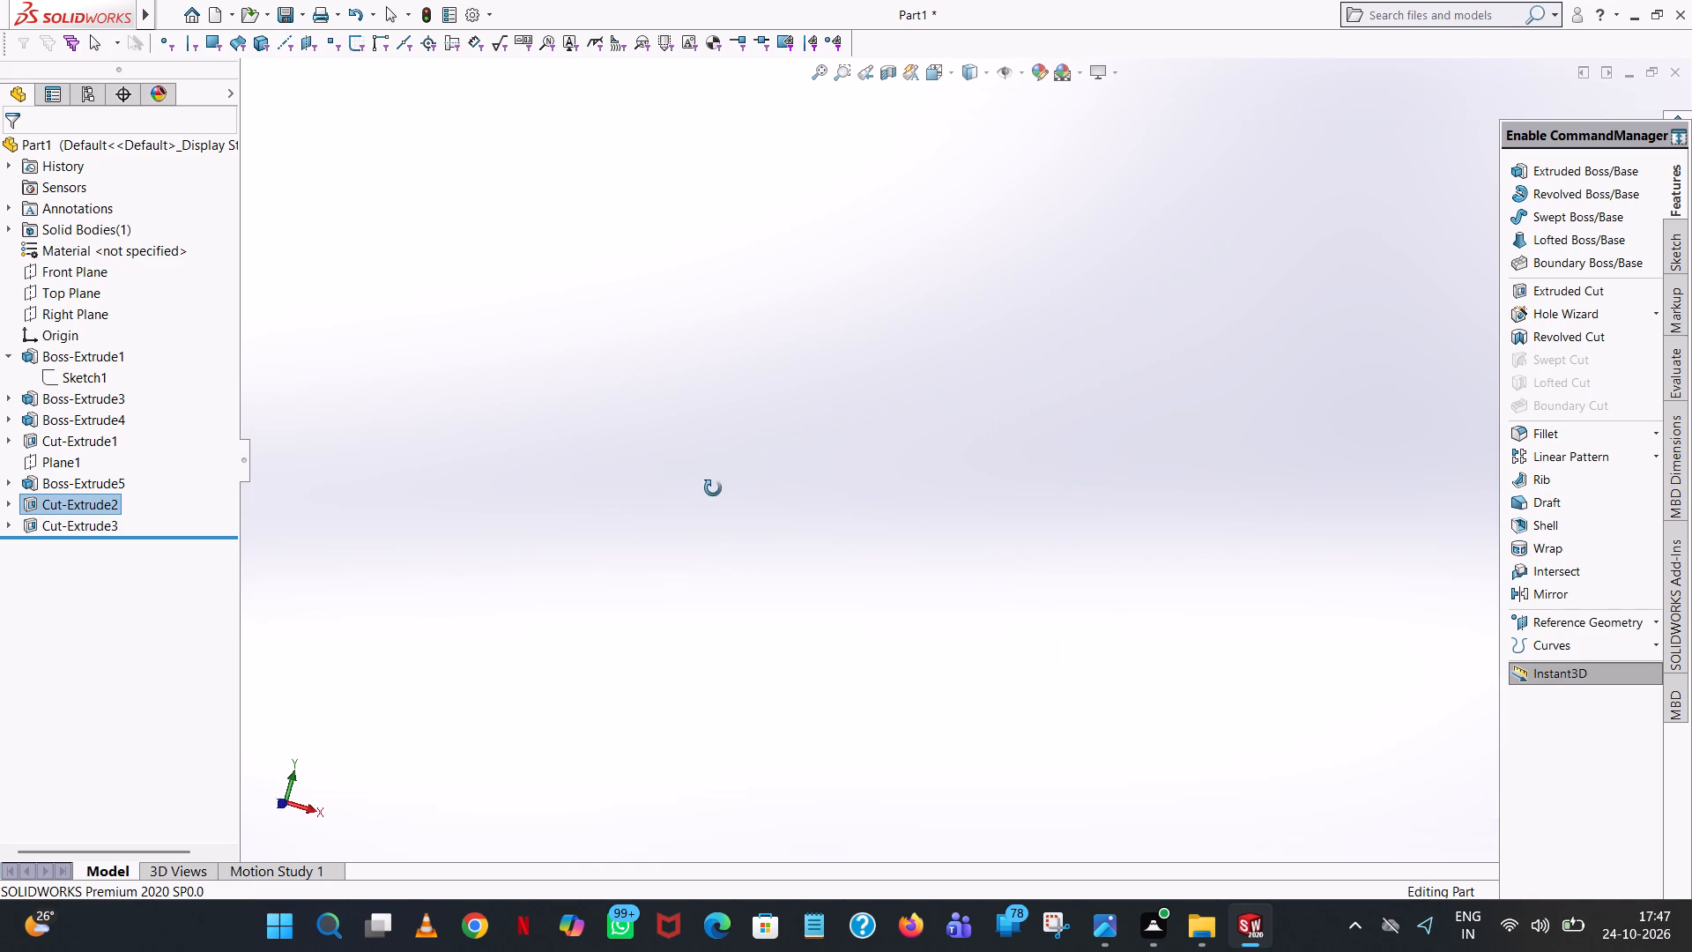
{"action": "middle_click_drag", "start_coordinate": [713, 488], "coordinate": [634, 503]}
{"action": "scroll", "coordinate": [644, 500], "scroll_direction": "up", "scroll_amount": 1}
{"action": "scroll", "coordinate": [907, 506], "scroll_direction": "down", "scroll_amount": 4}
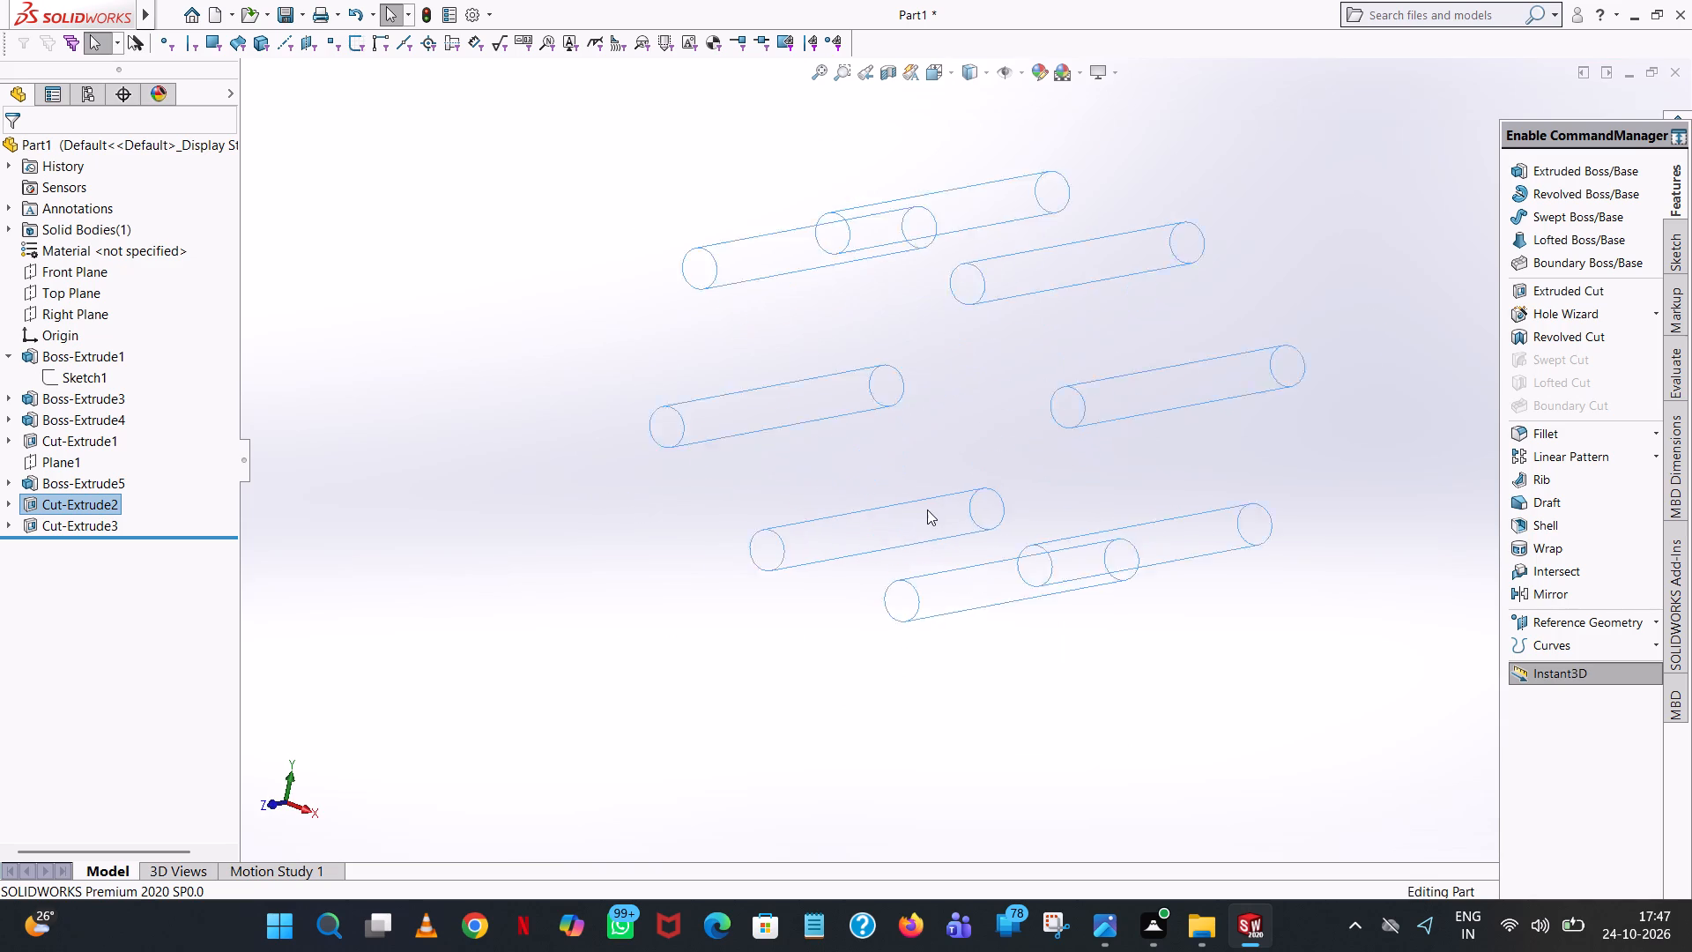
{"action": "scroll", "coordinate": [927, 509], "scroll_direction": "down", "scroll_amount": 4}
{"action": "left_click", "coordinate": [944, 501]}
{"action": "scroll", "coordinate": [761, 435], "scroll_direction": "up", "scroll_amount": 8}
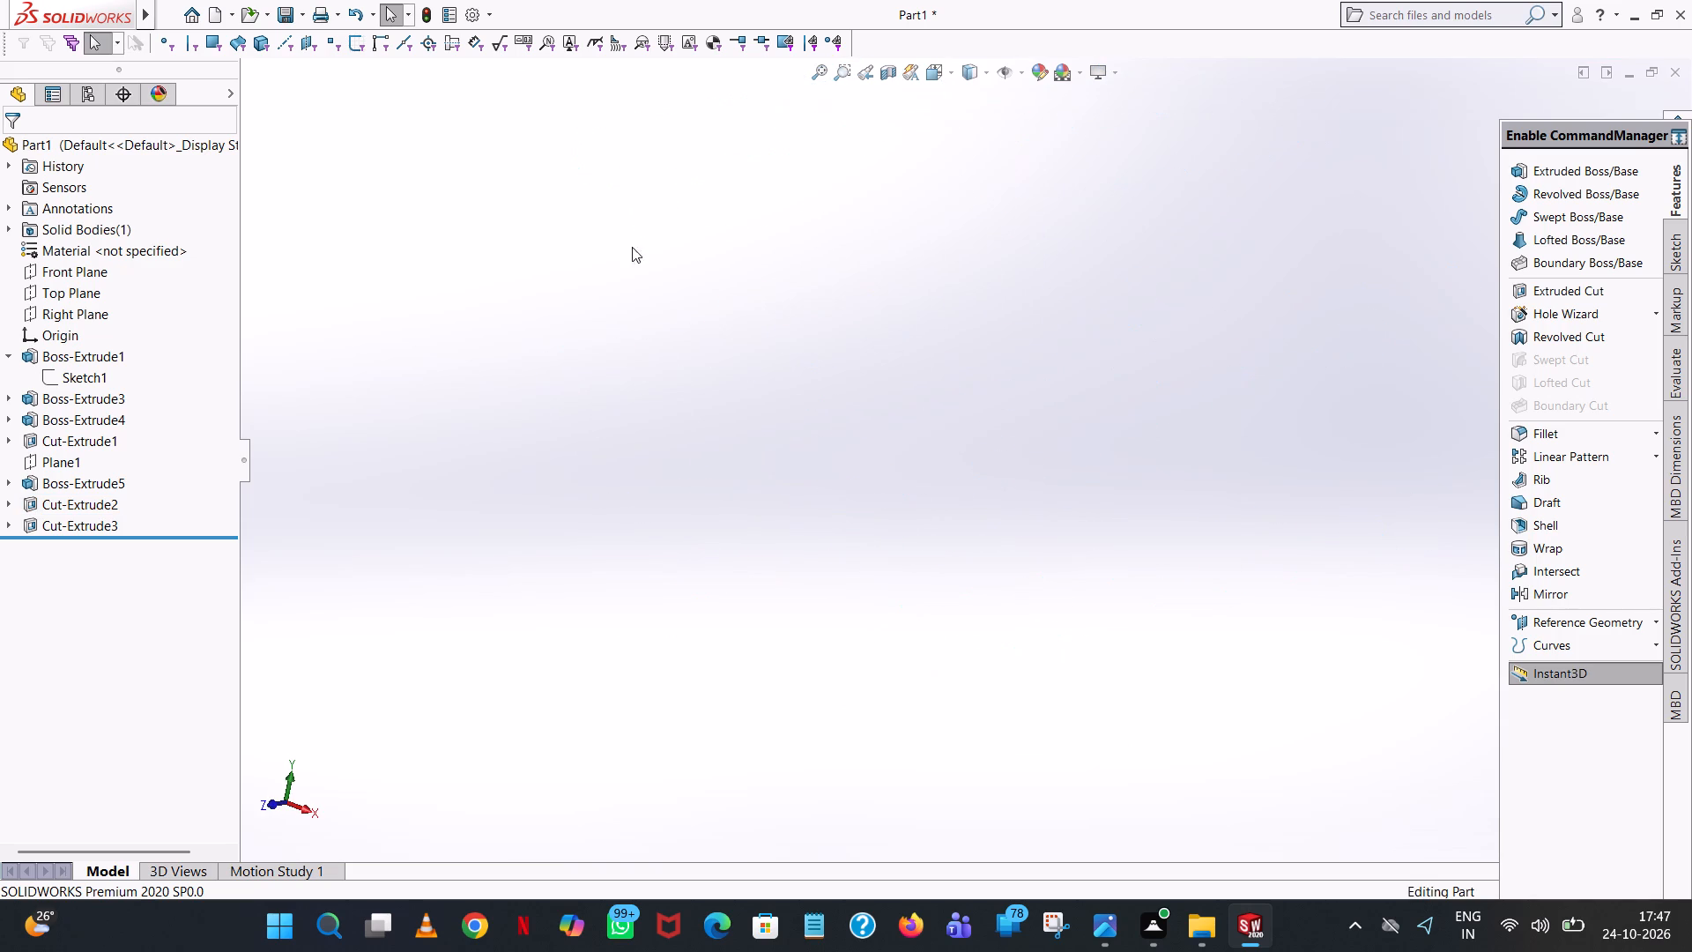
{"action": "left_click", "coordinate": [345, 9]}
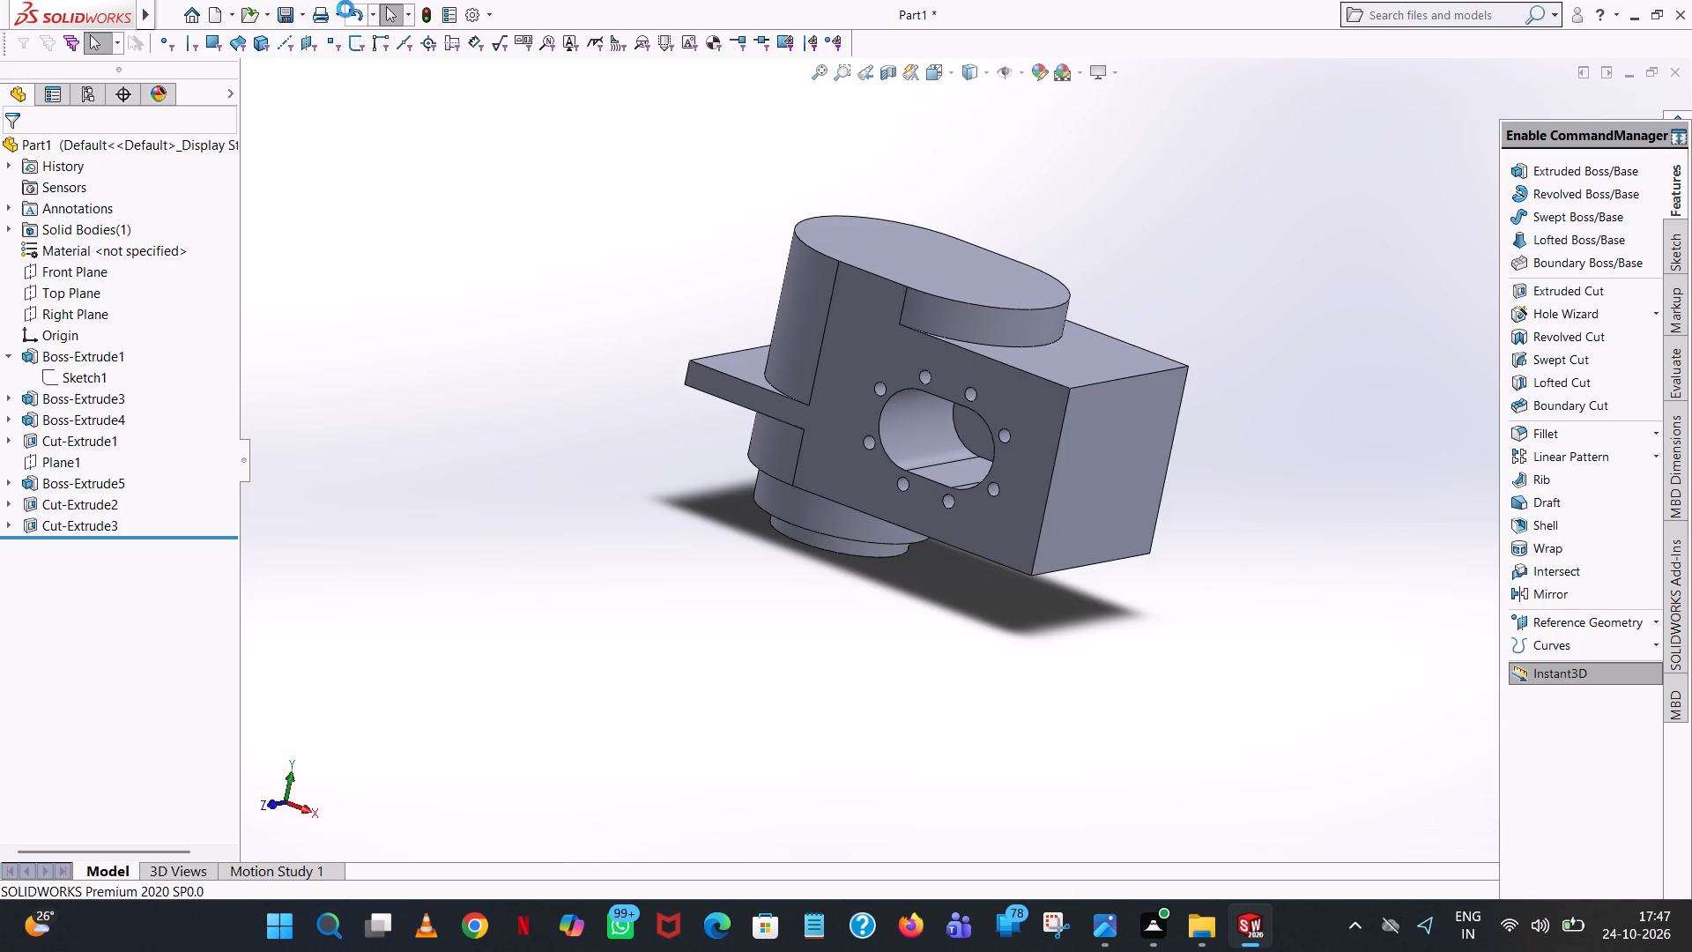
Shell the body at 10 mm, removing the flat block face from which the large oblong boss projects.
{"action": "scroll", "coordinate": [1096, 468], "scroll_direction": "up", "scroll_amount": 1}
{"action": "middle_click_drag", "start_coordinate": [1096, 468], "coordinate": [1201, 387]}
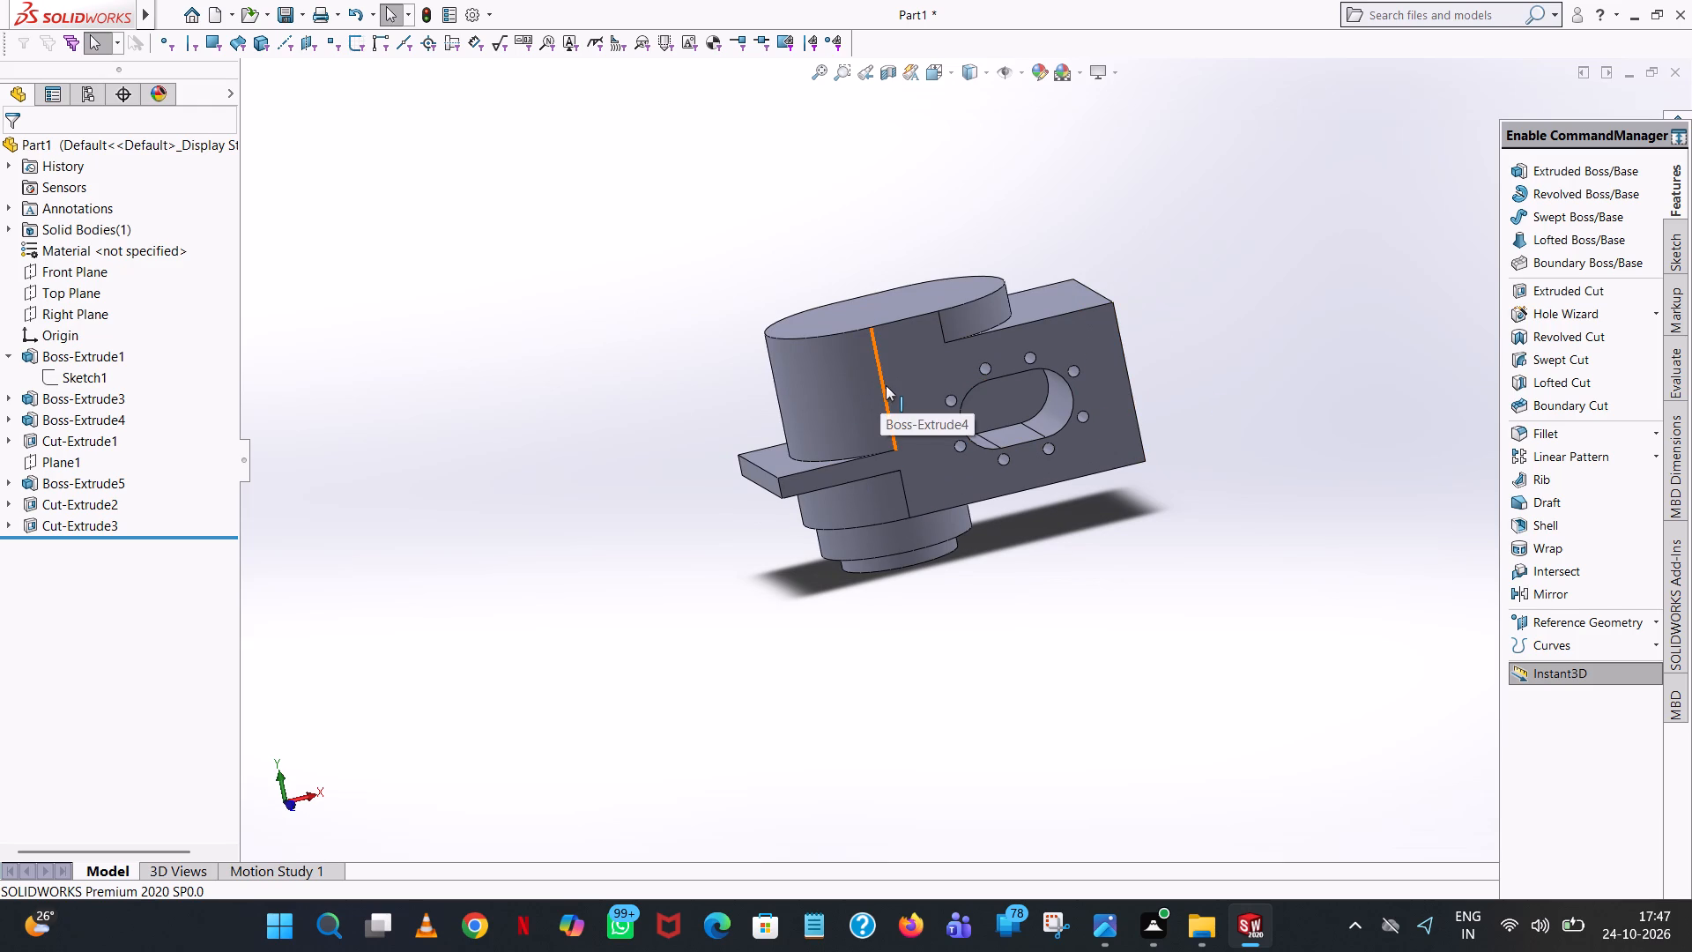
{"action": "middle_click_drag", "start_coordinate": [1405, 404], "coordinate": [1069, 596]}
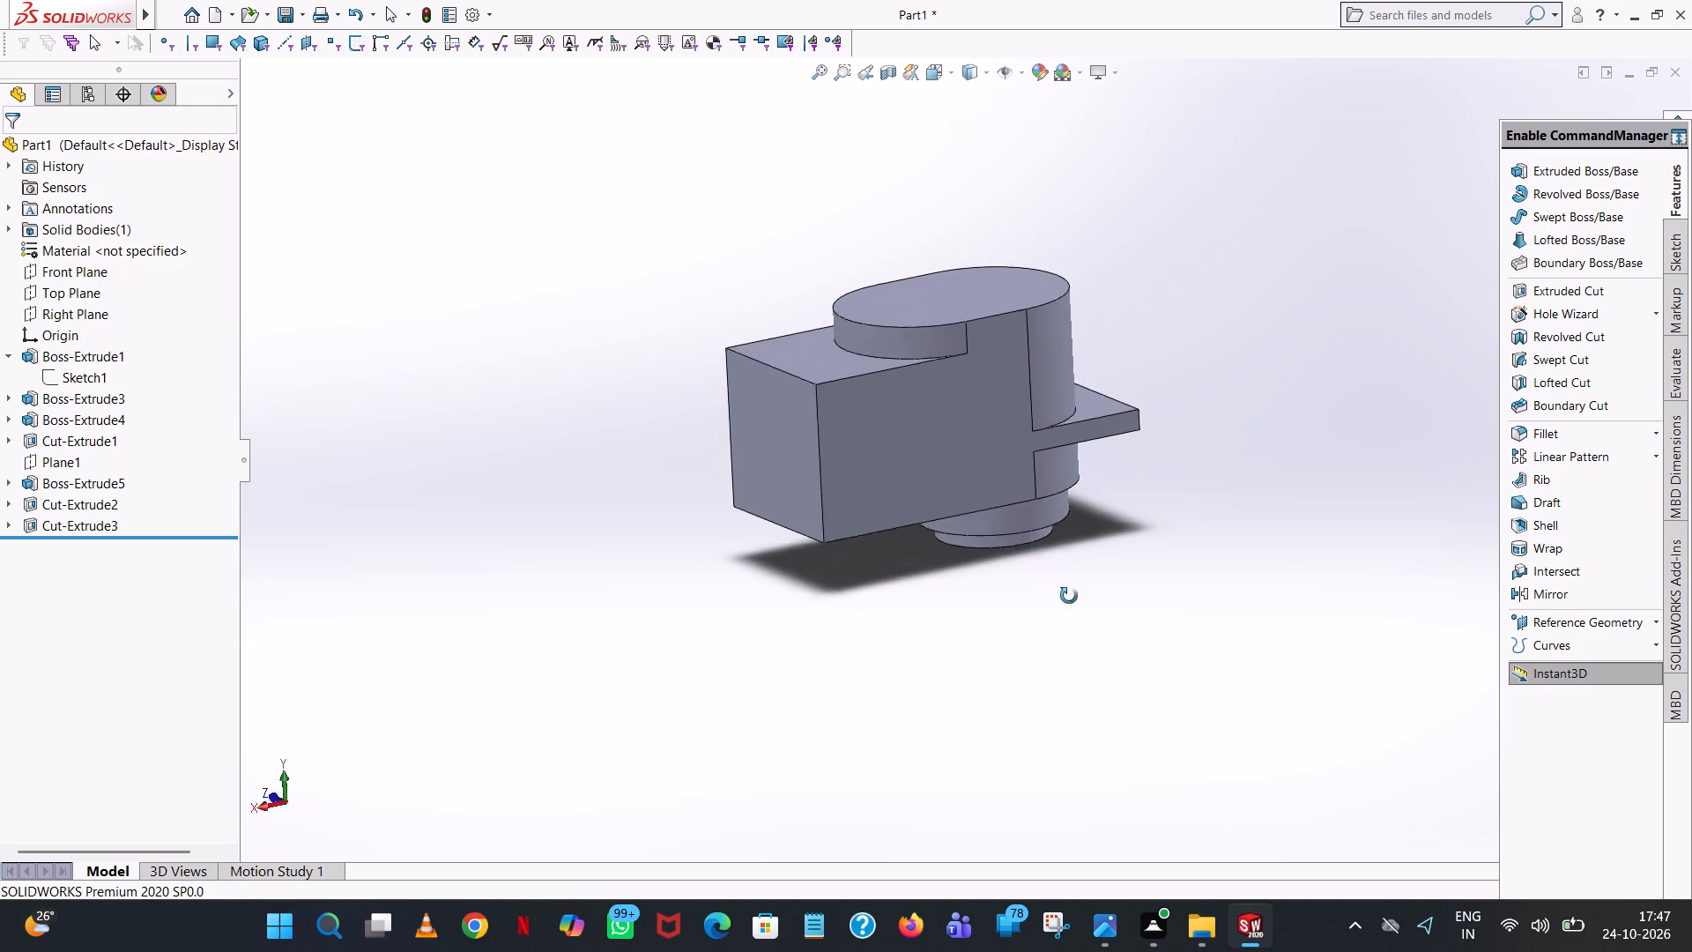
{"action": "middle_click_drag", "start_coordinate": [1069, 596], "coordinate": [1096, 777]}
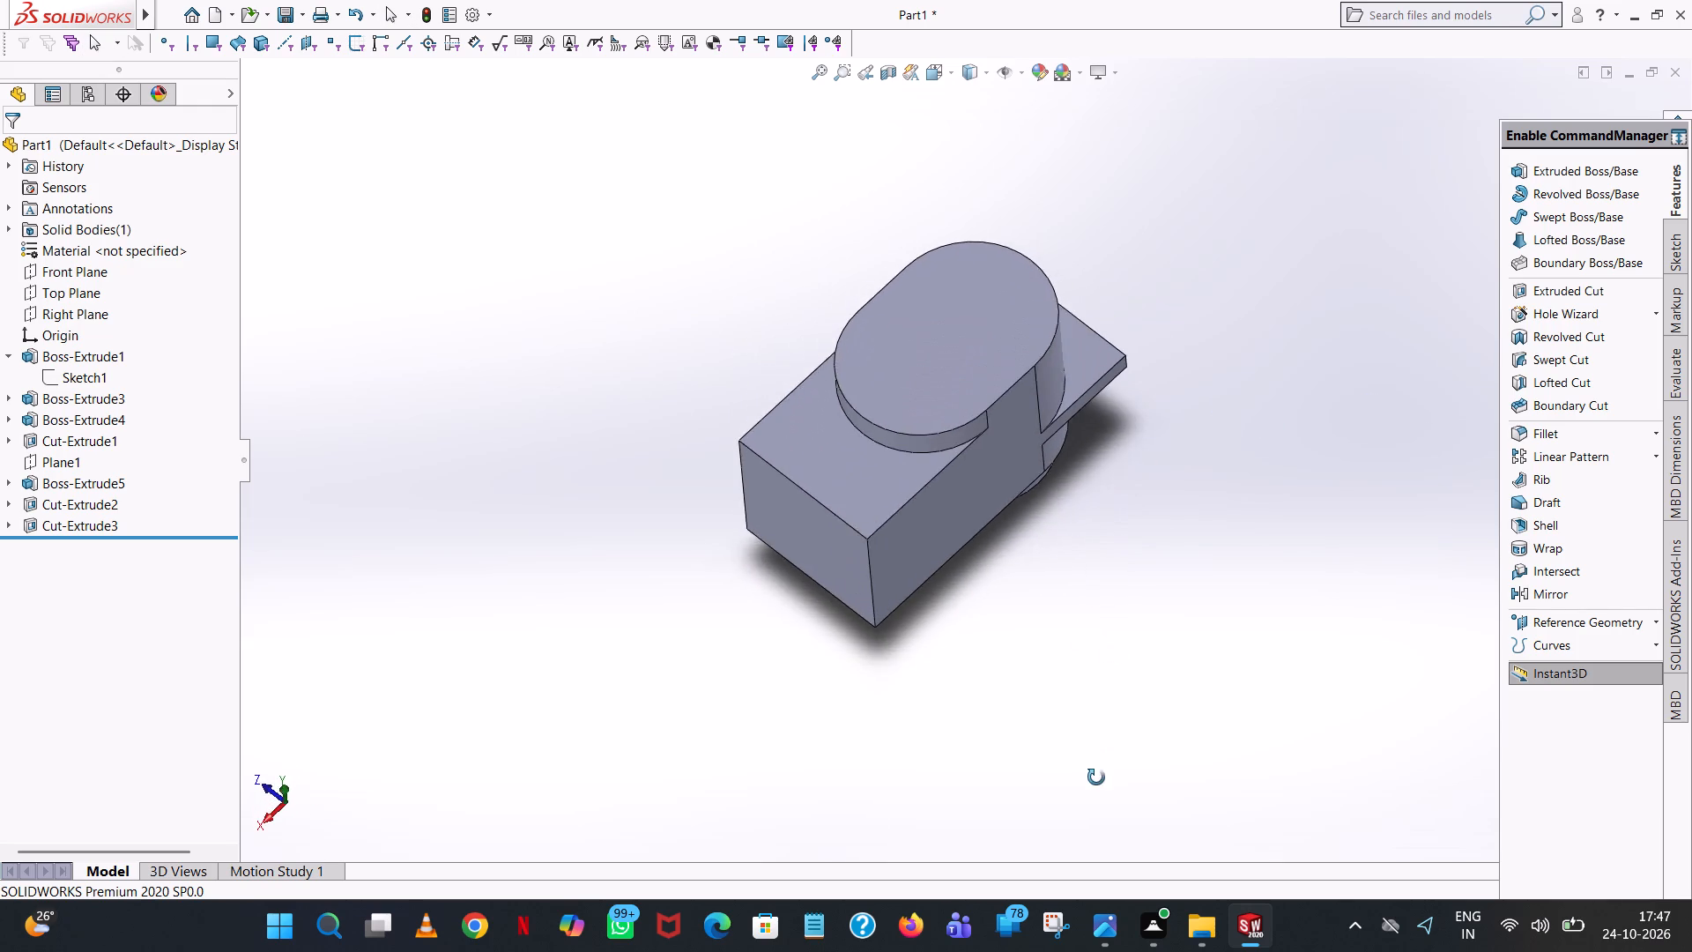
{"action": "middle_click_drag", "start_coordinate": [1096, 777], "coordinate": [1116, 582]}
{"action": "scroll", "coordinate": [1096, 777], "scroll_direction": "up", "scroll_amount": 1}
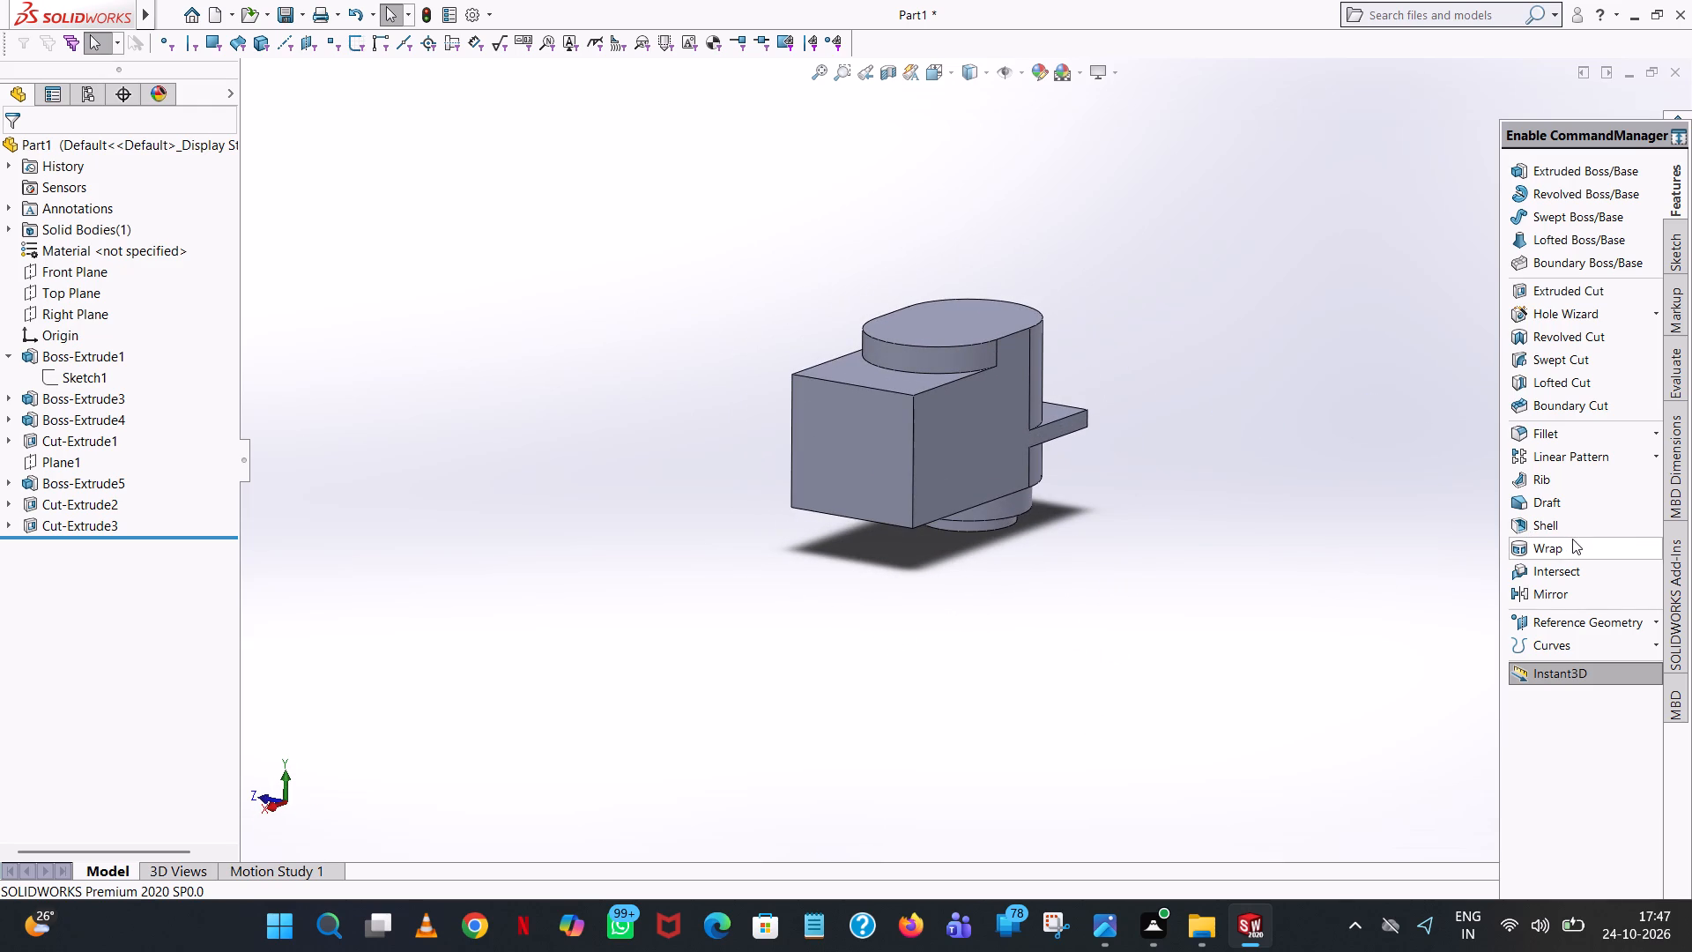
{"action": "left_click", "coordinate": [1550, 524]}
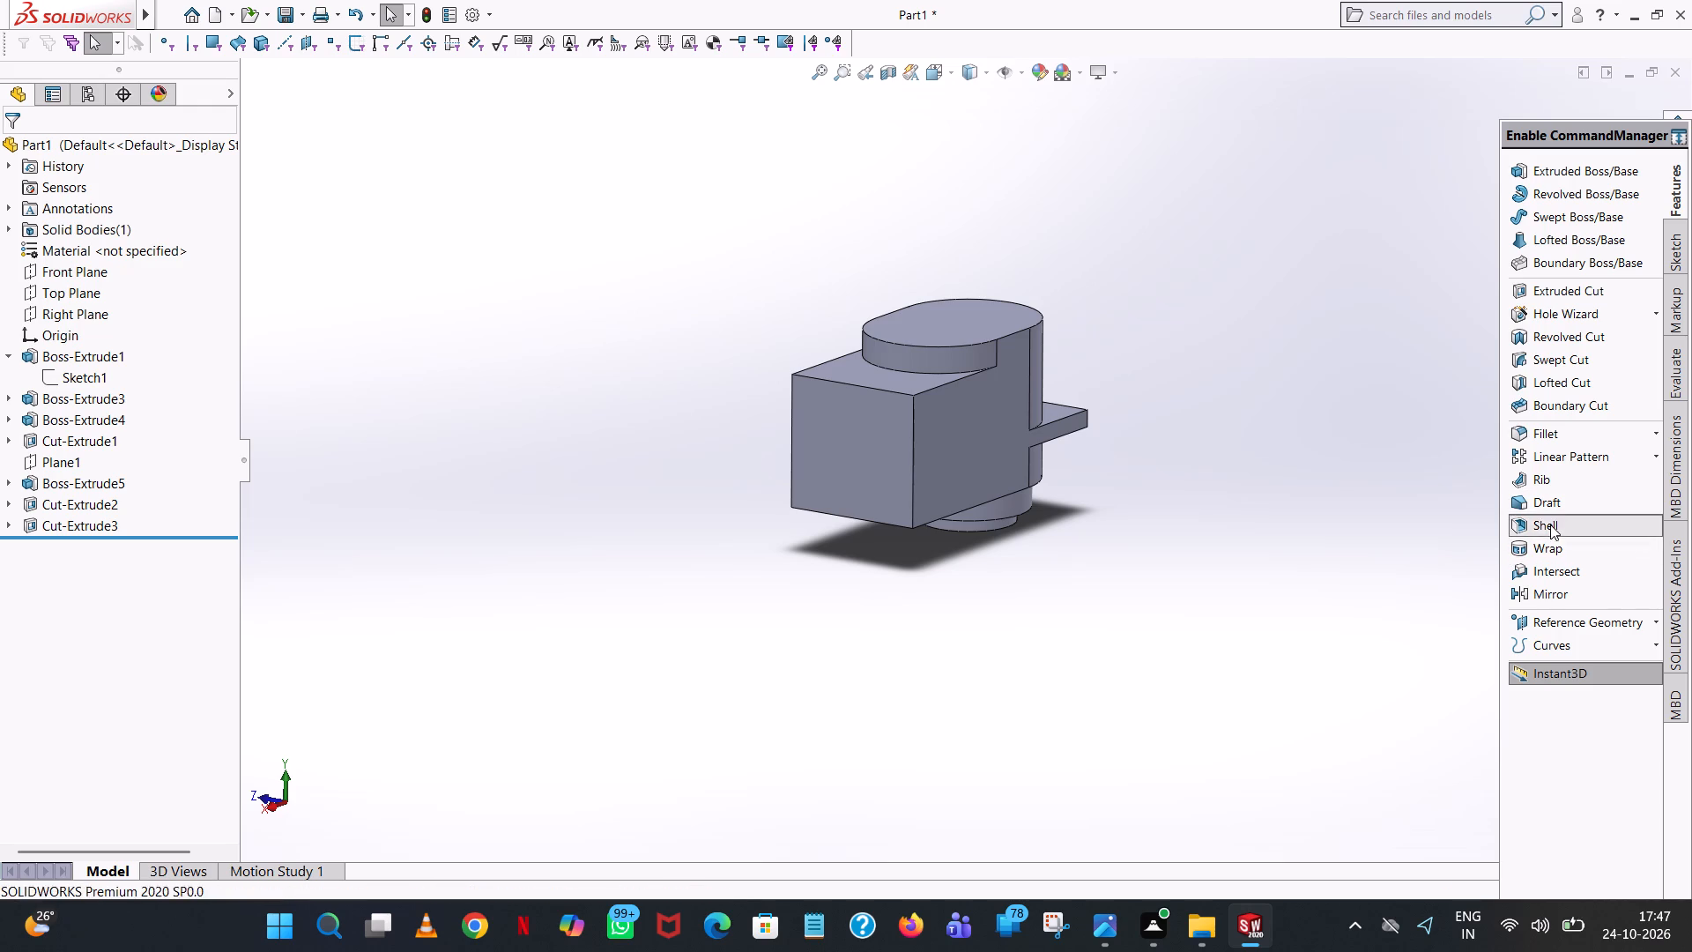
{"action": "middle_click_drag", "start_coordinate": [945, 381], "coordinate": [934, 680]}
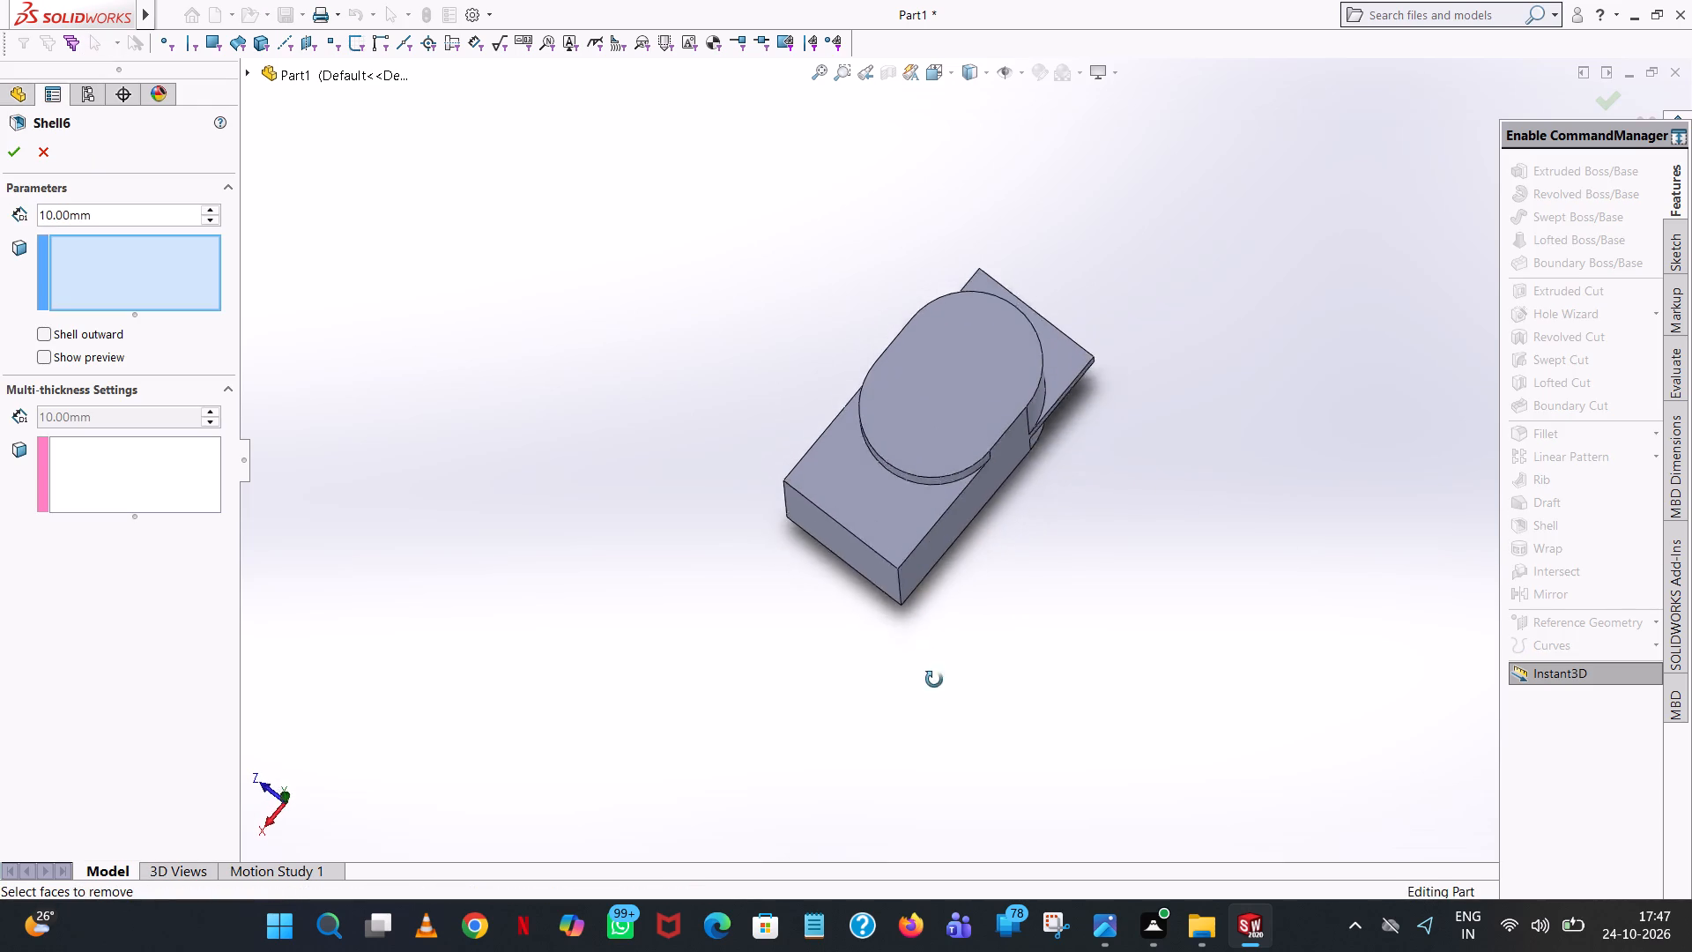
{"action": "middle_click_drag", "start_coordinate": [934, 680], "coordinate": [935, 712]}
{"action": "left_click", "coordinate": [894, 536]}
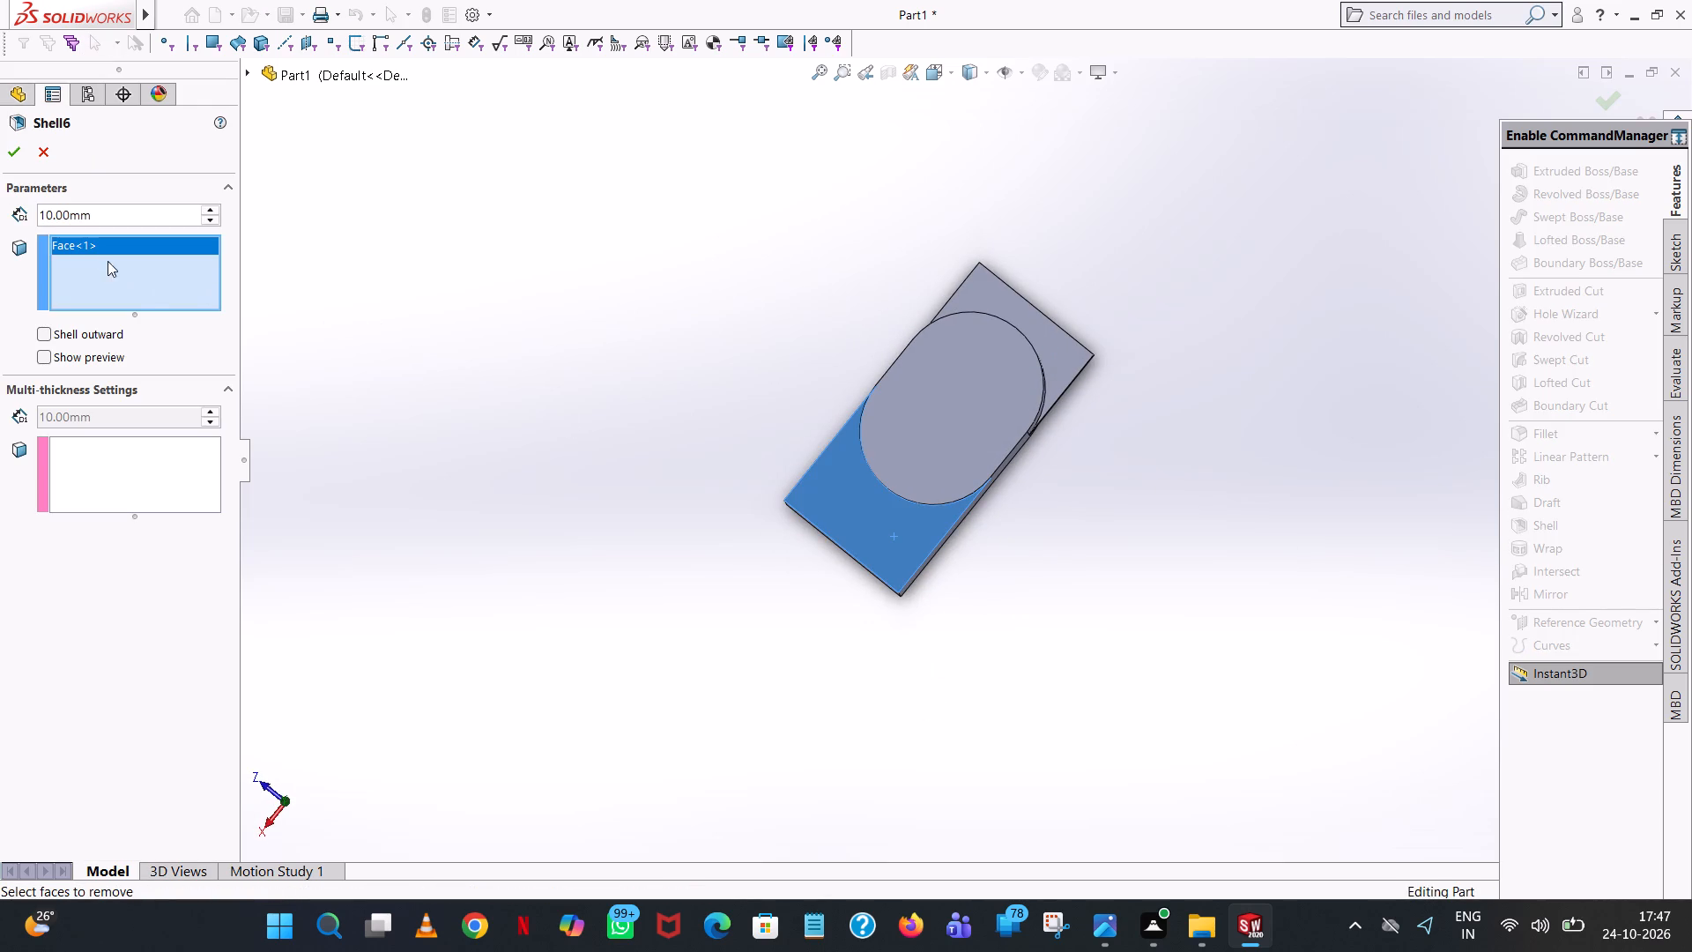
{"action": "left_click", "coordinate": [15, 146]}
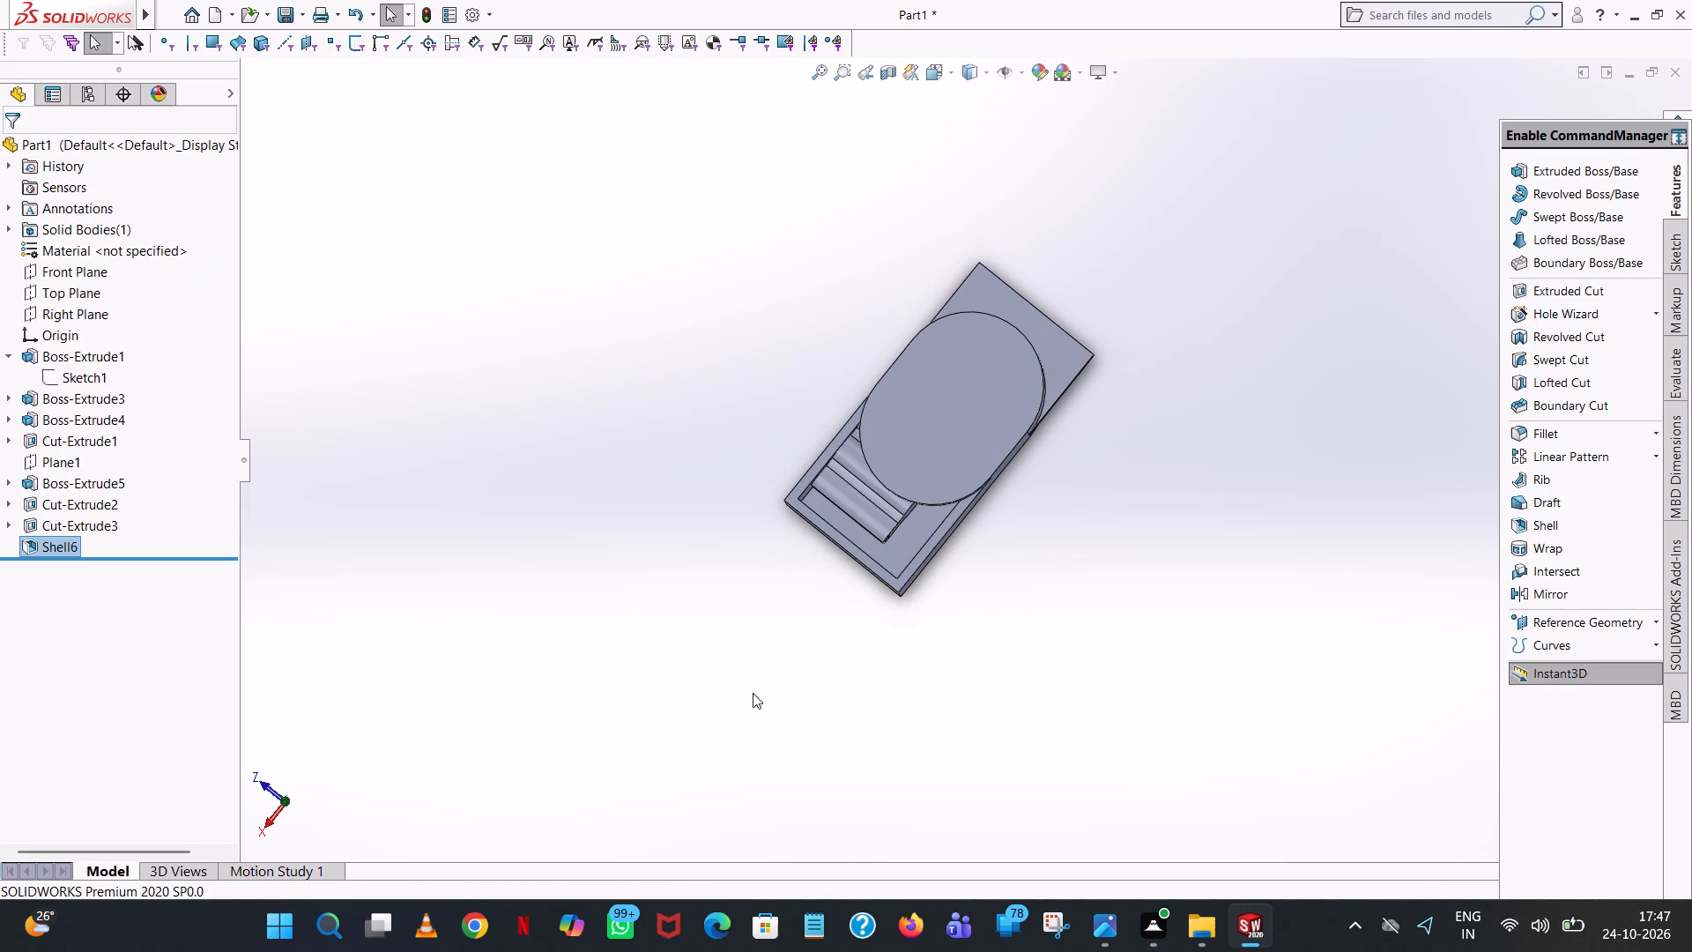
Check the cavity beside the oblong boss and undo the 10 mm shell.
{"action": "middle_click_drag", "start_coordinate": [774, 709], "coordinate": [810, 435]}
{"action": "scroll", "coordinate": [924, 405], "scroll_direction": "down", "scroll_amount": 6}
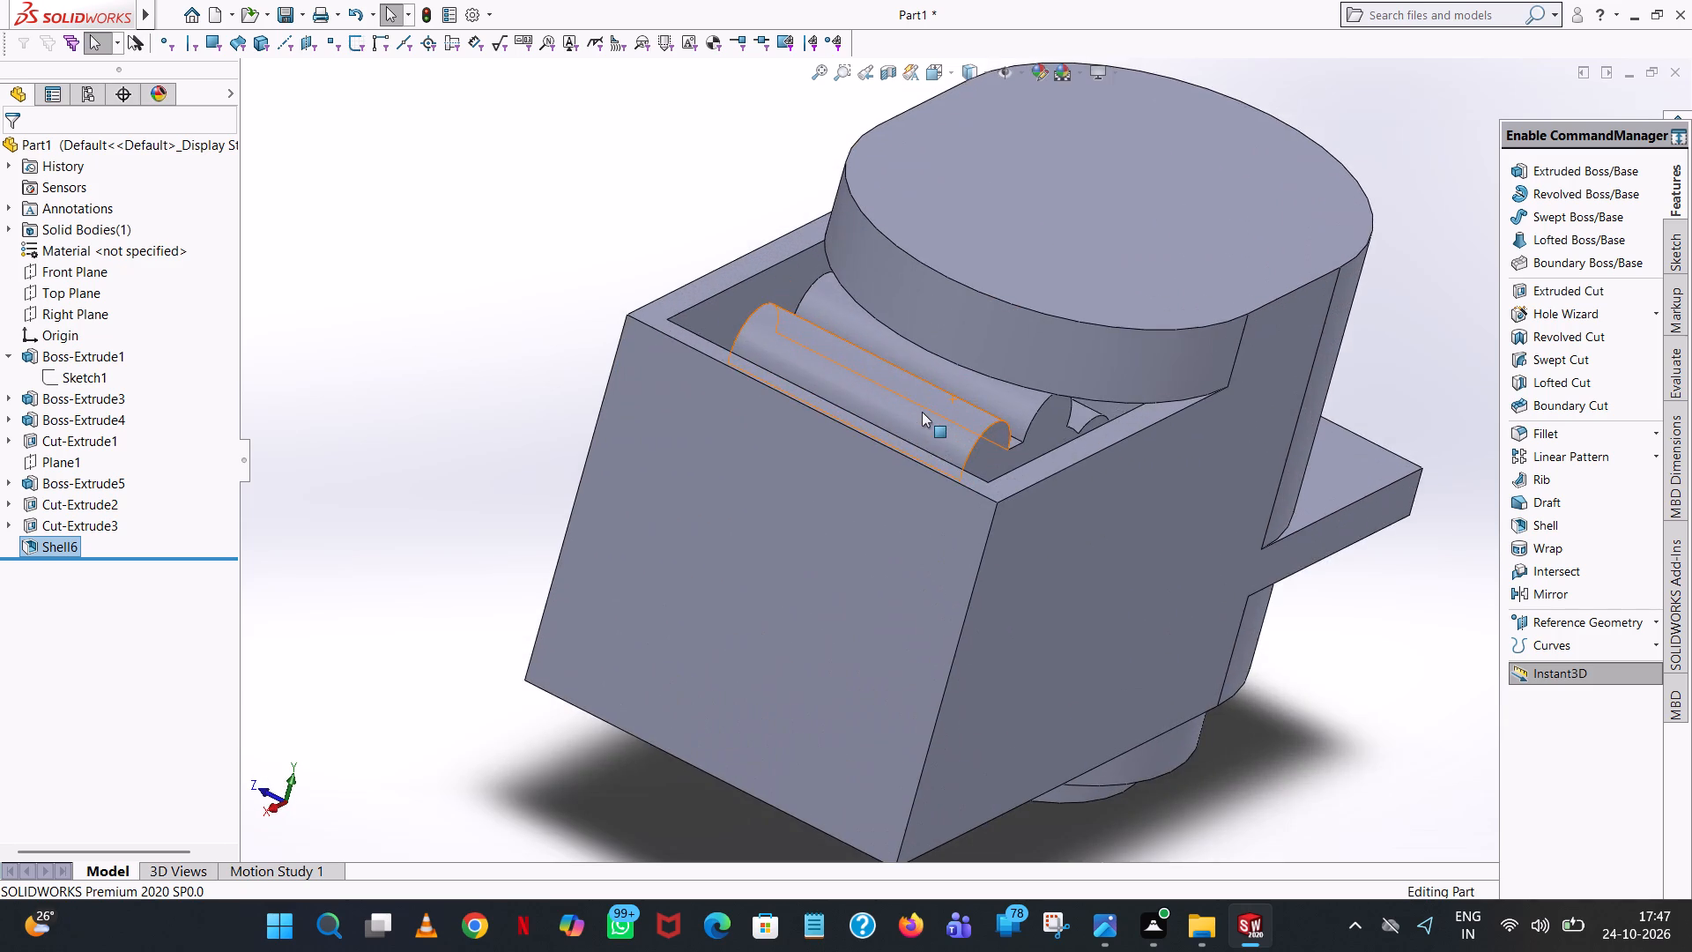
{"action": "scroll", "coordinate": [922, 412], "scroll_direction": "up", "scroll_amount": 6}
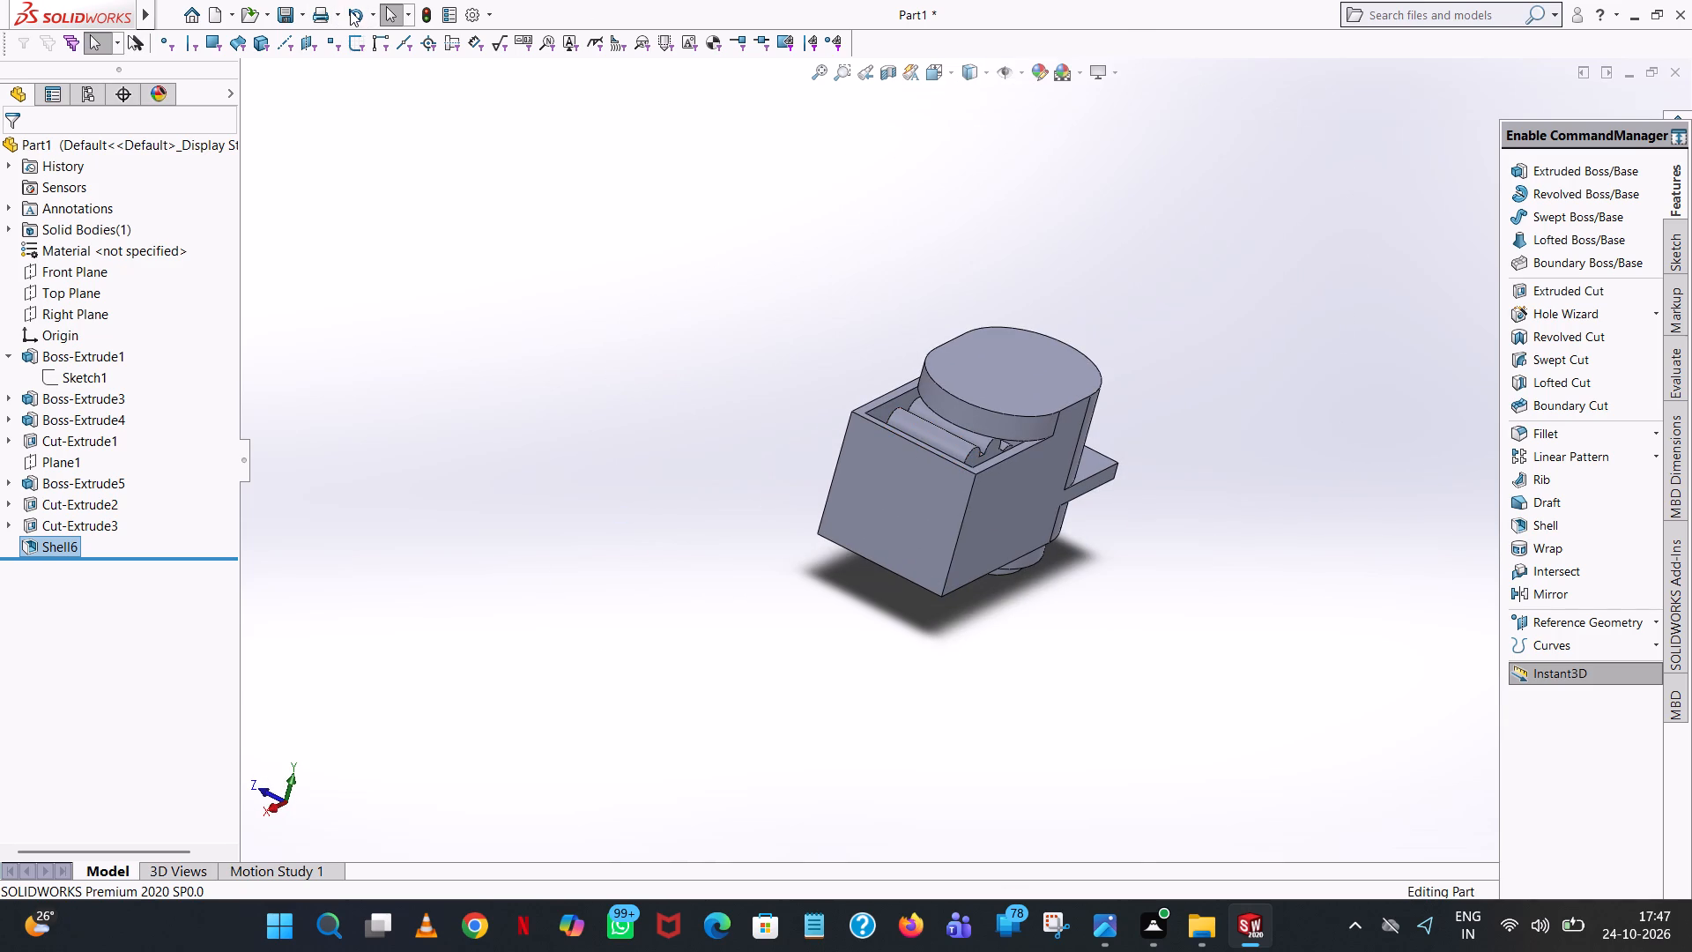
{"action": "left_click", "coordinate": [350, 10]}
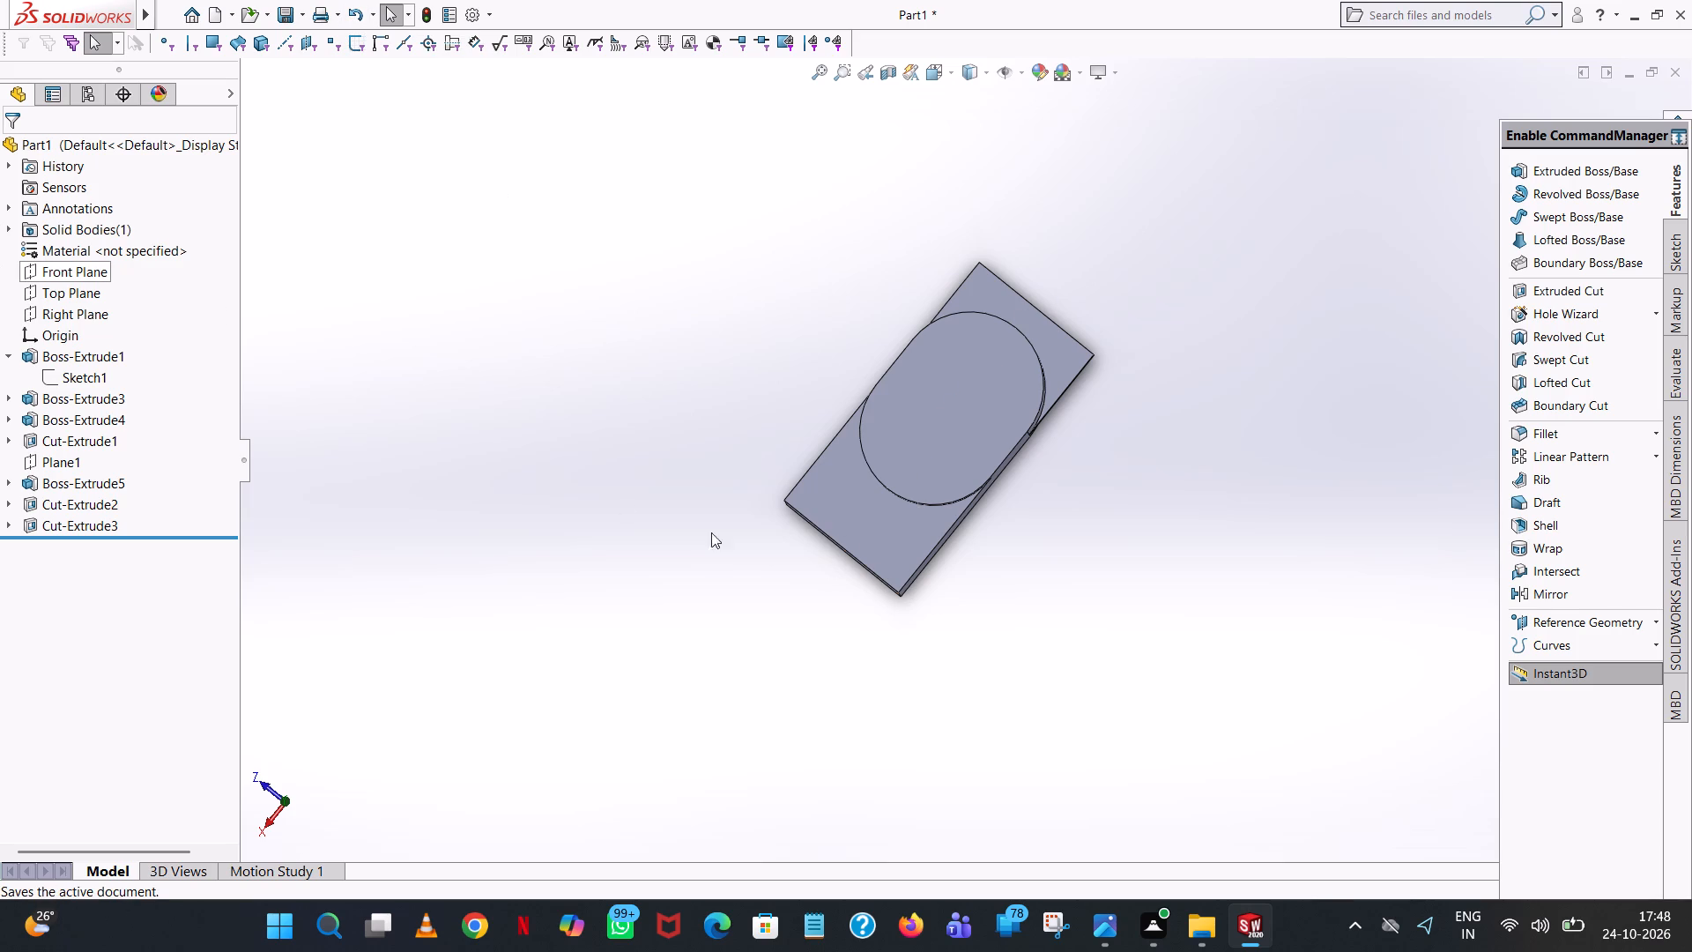
Start an Extruded Boss sketch on the block's flat side face beside the thin projecting plate, viewed normal to the face.
{"action": "middle_click_drag", "start_coordinate": [861, 547], "coordinate": [842, 188]}
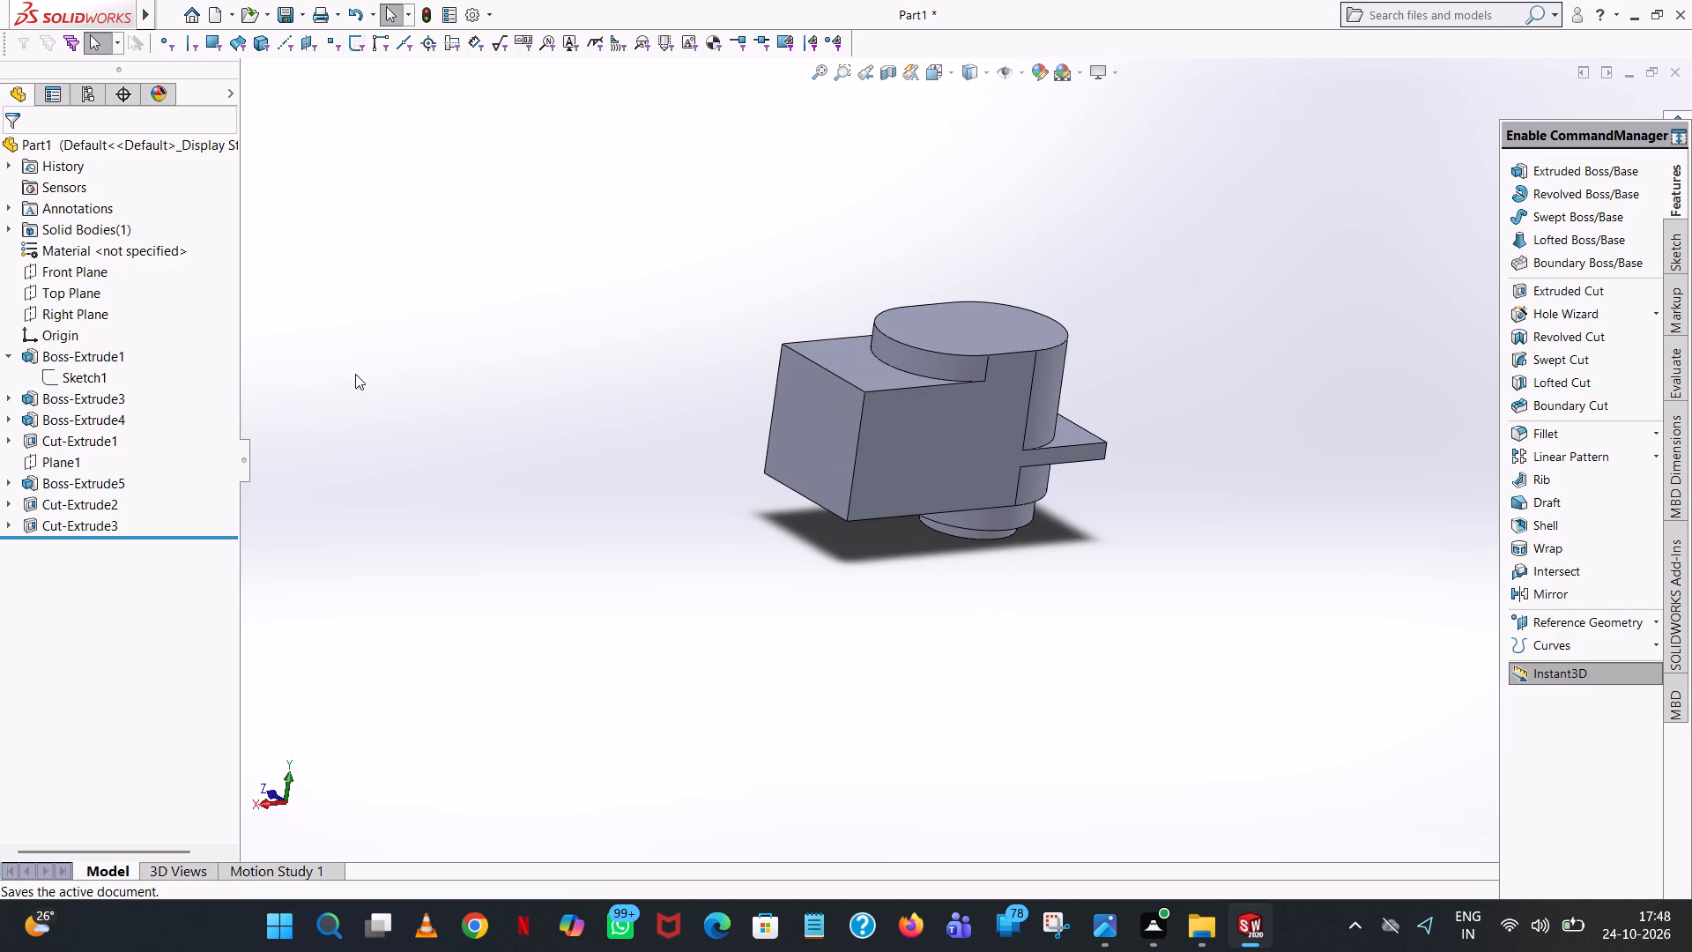
{"action": "left_click", "coordinate": [1603, 177]}
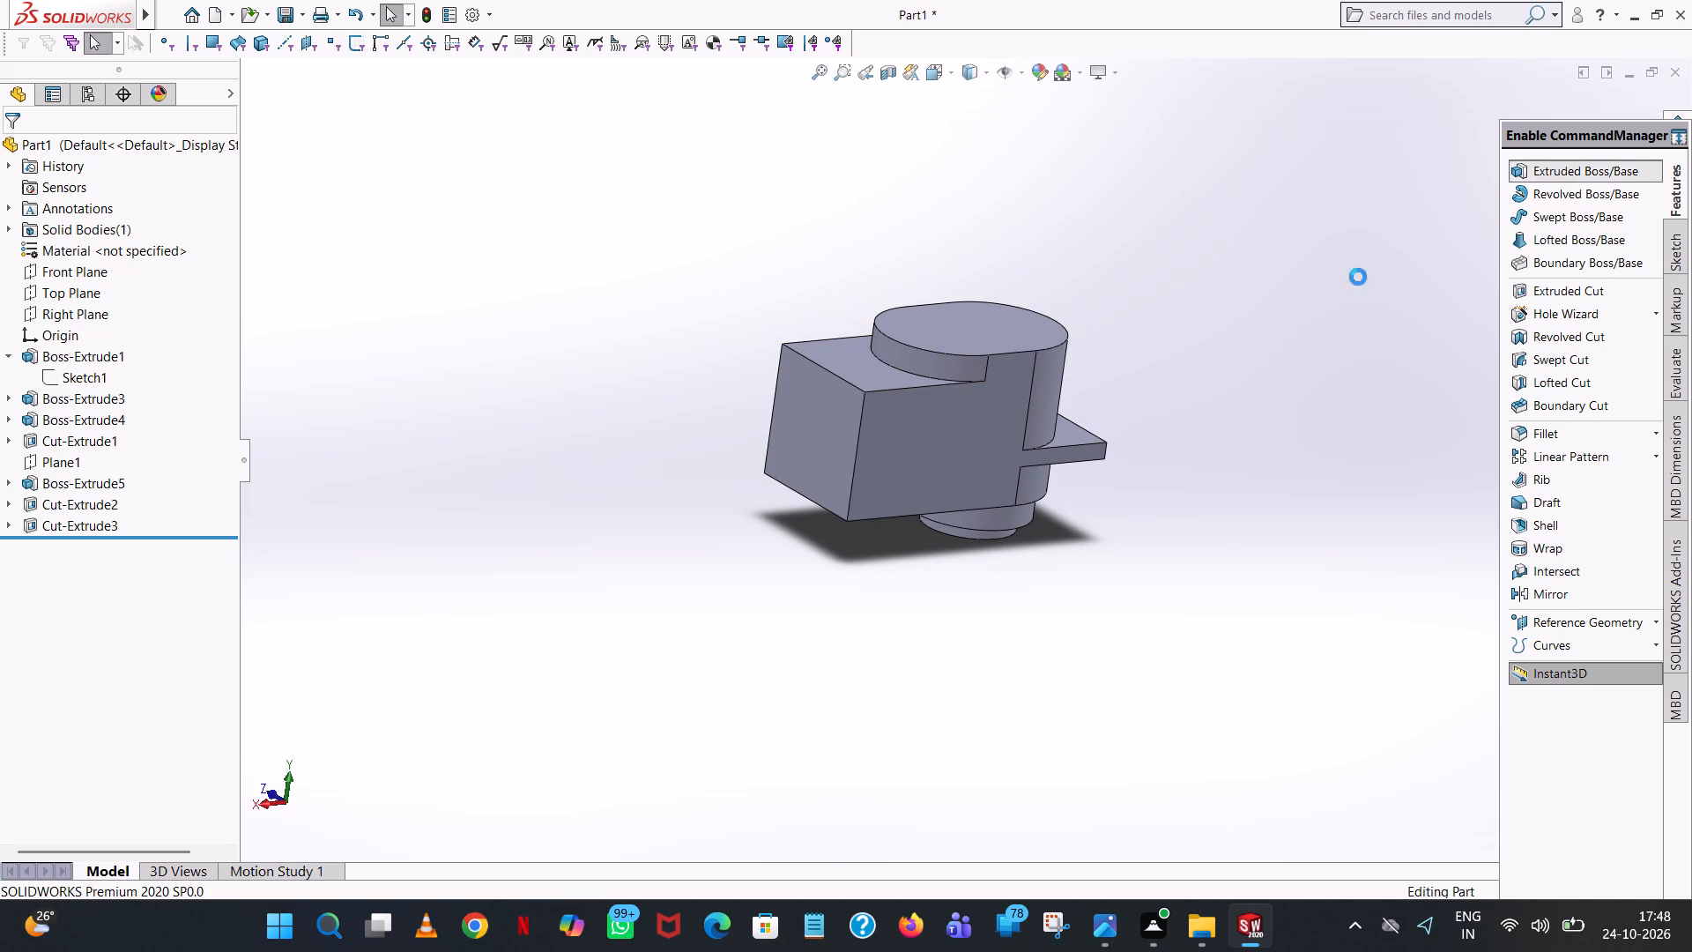
{"action": "left_click", "coordinate": [912, 416]}
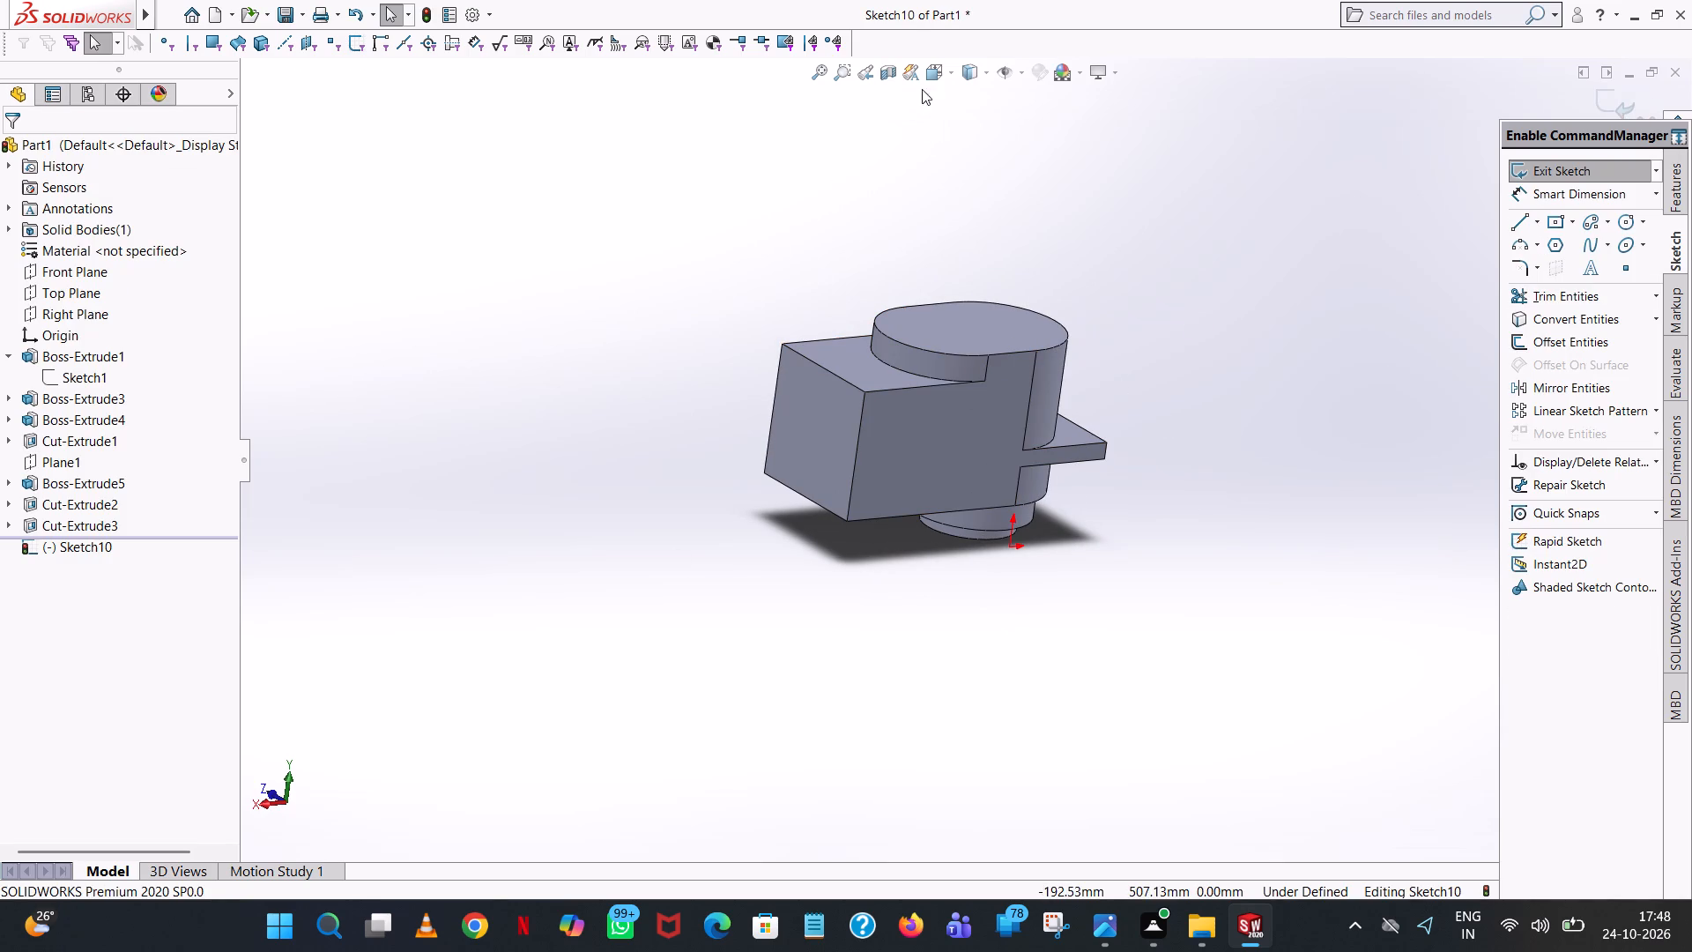
{"action": "left_click", "coordinate": [952, 69]}
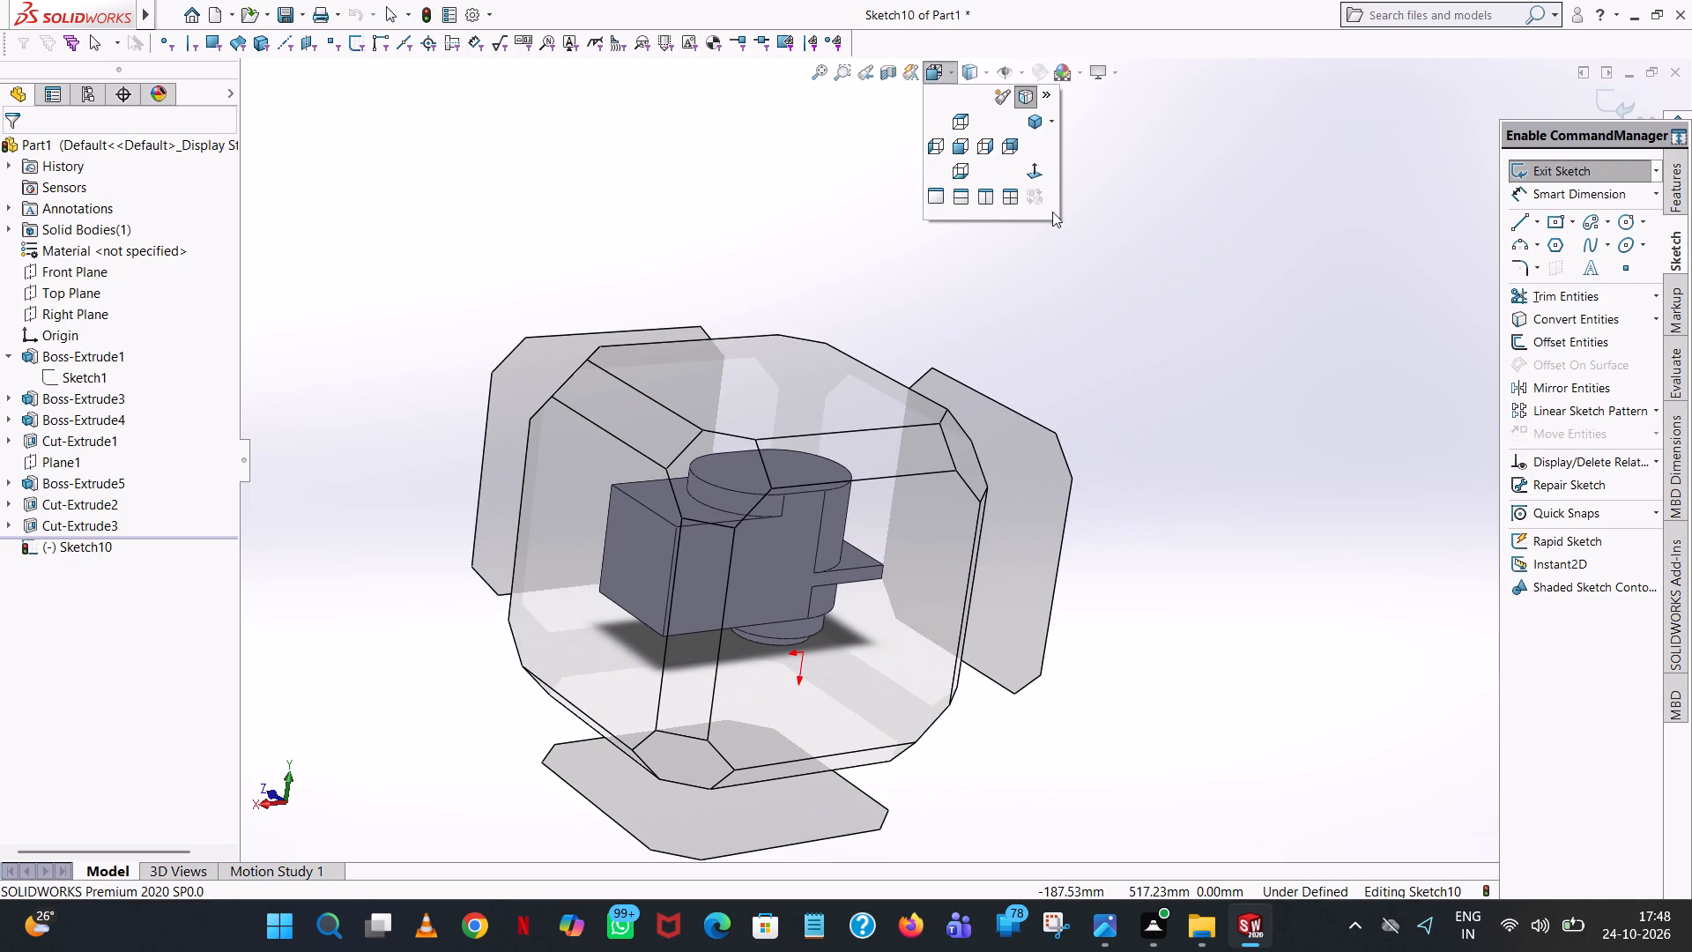
{"action": "left_click", "coordinate": [1043, 176]}
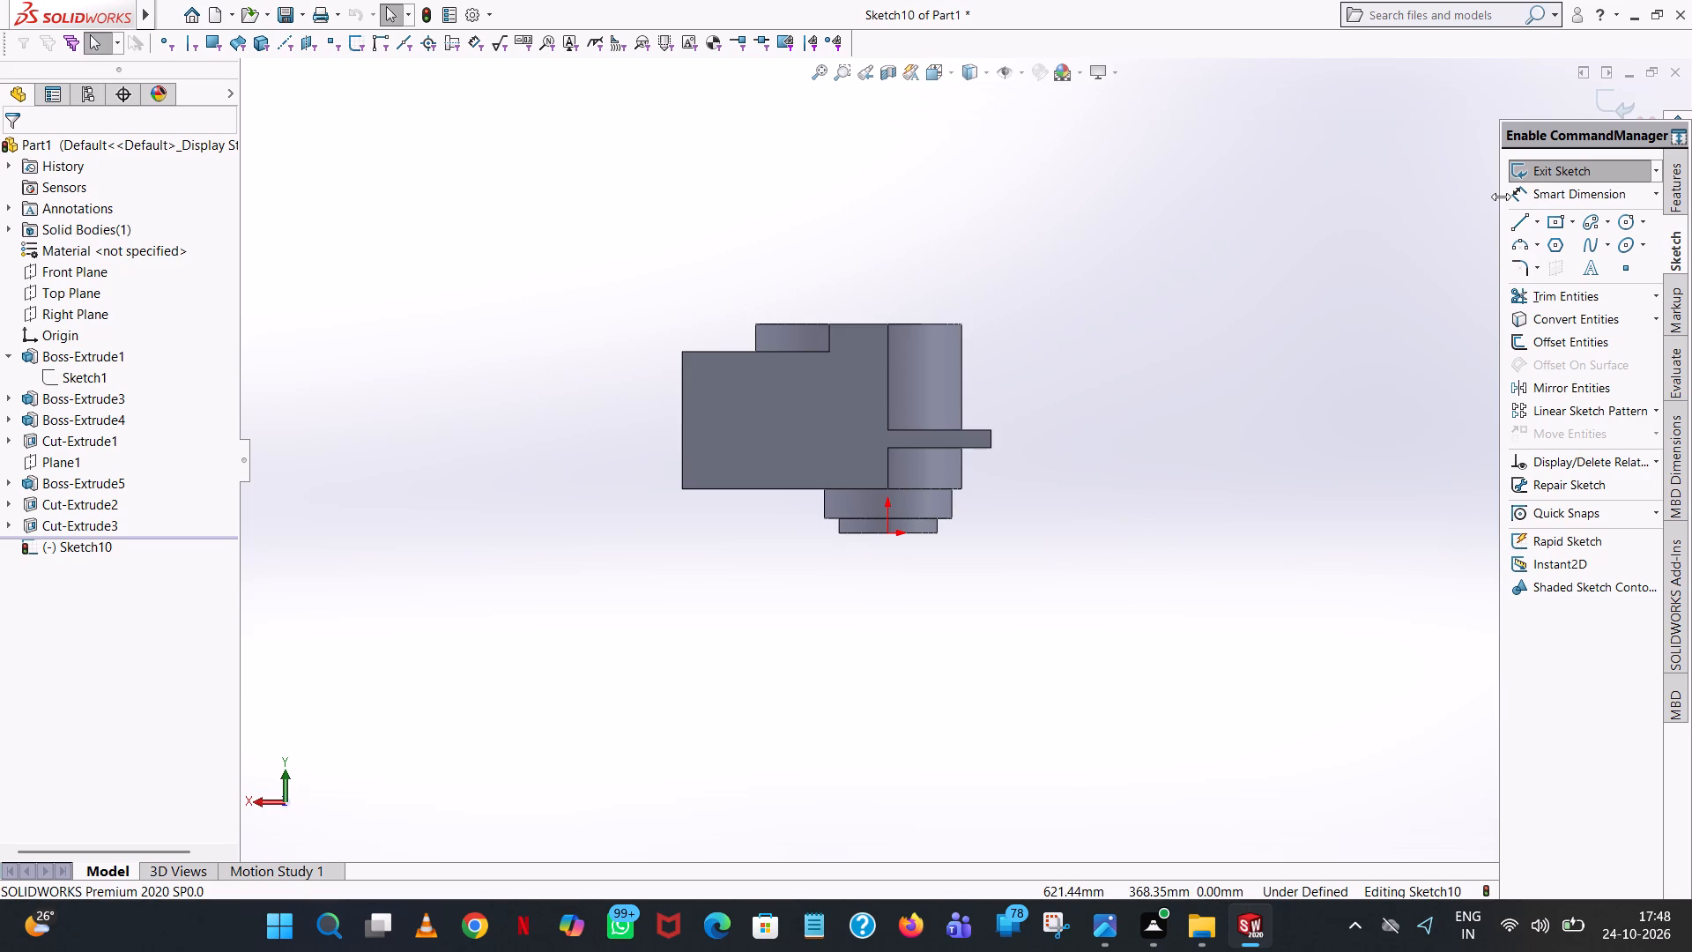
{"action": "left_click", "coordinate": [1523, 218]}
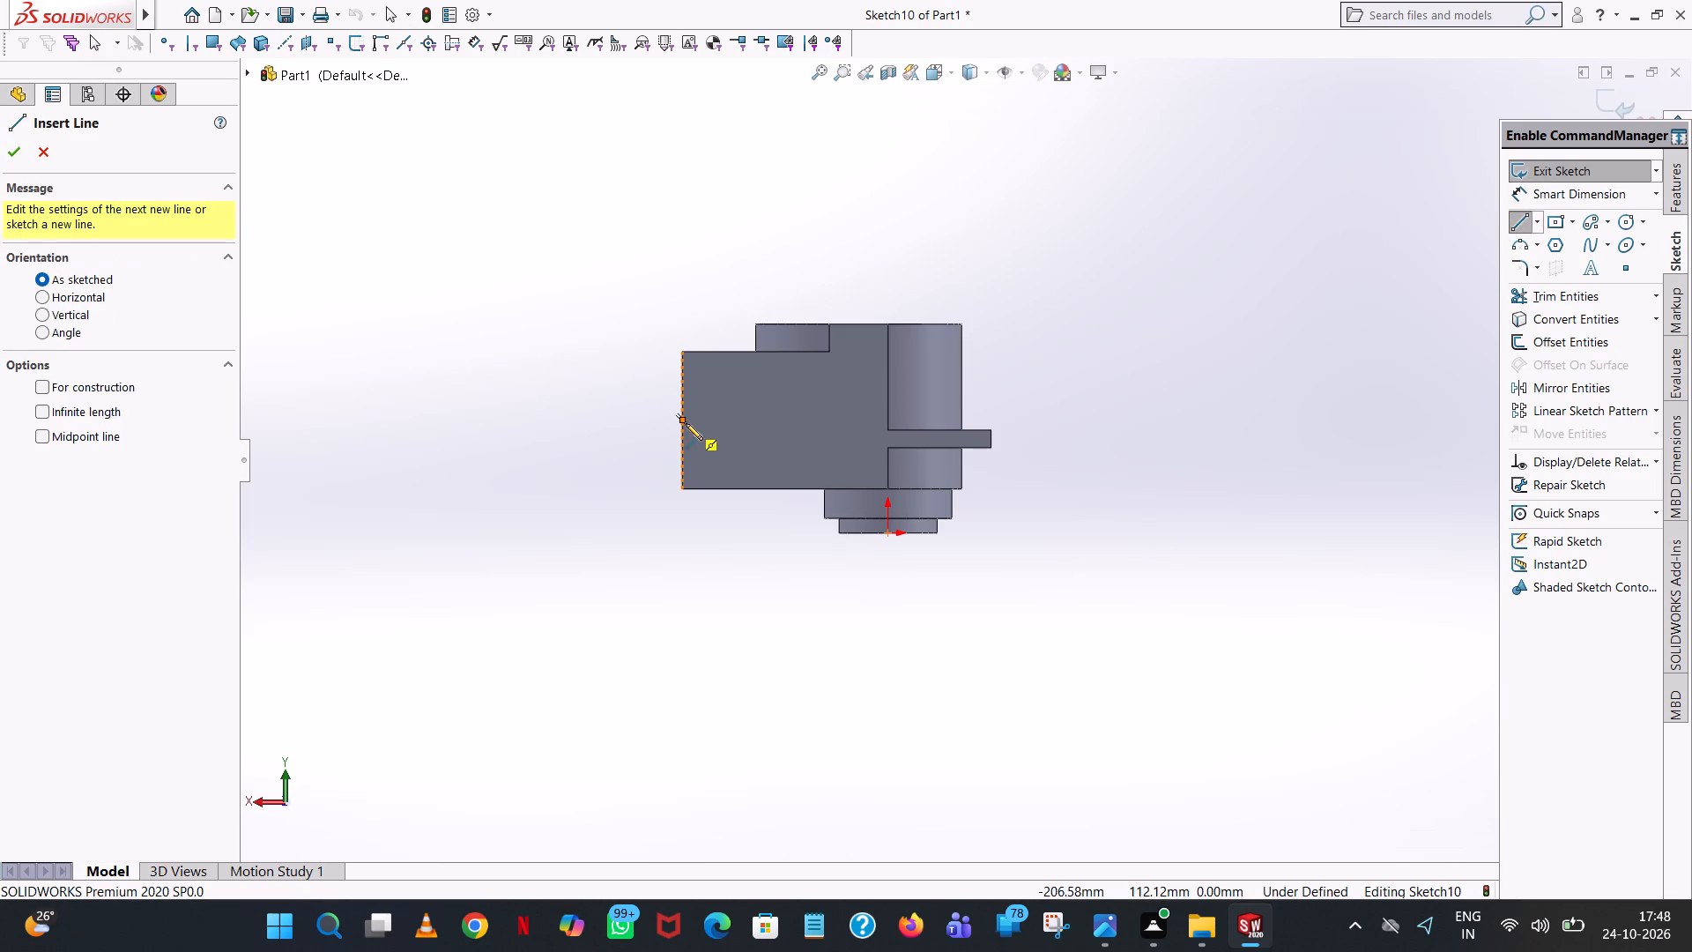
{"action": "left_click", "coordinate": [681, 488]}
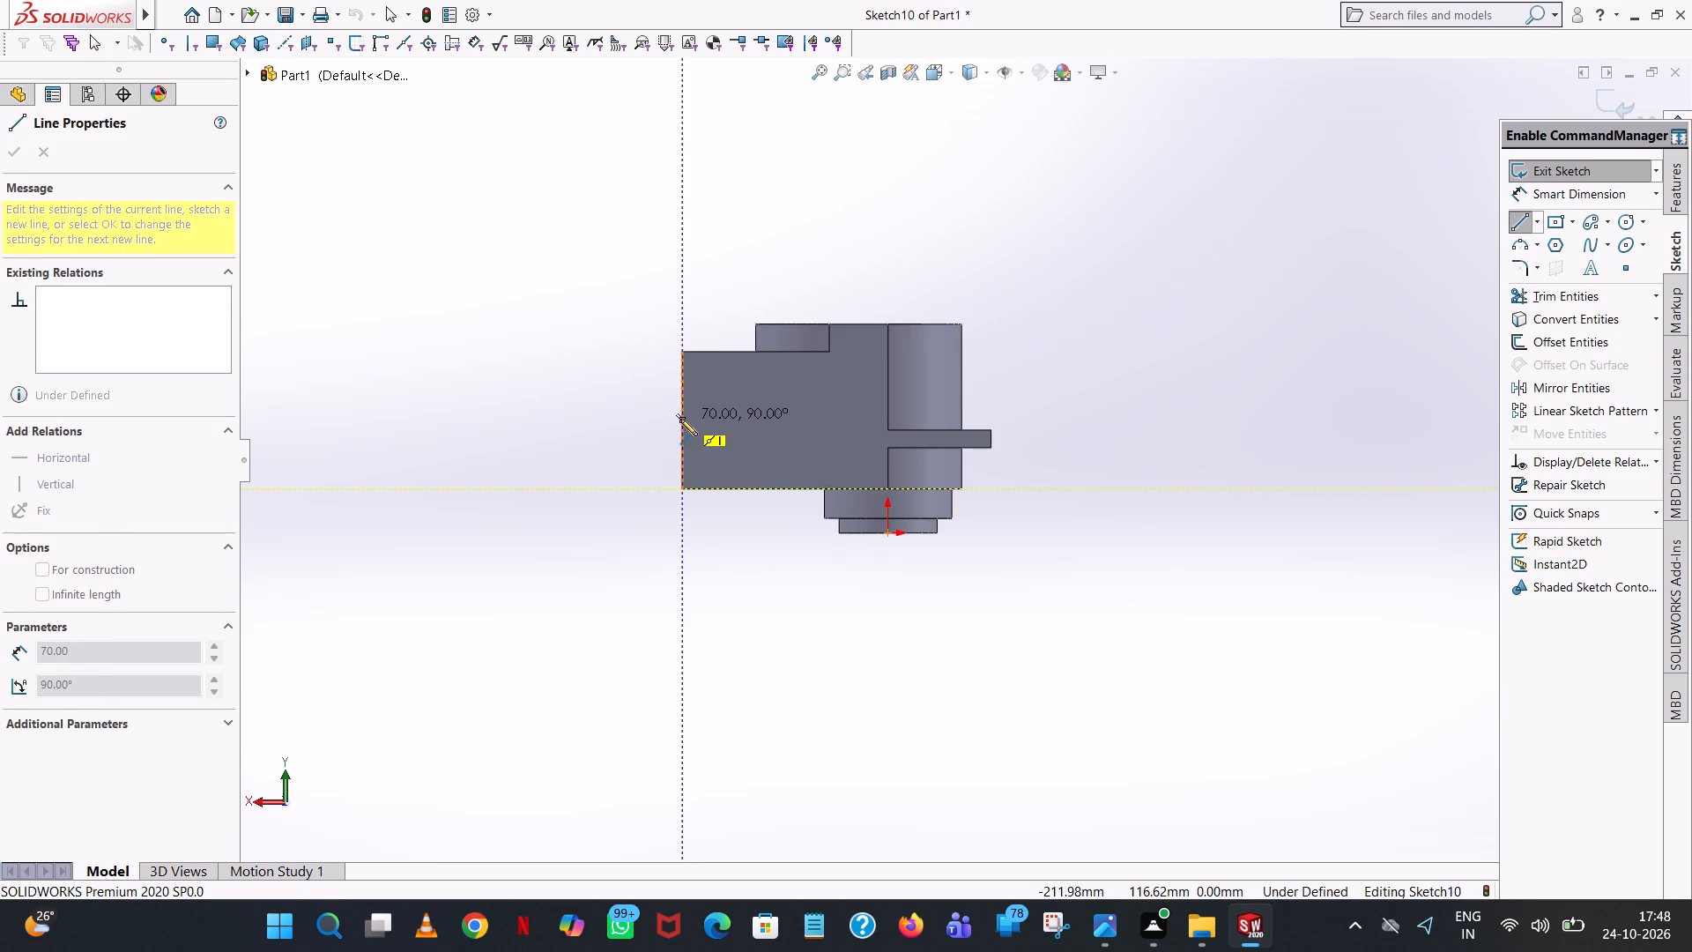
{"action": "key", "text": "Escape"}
Draw an 80 mm horizontal line inward from the midpoint of the block face's outer vertical edge.
{"action": "left_click", "coordinate": [1515, 224]}
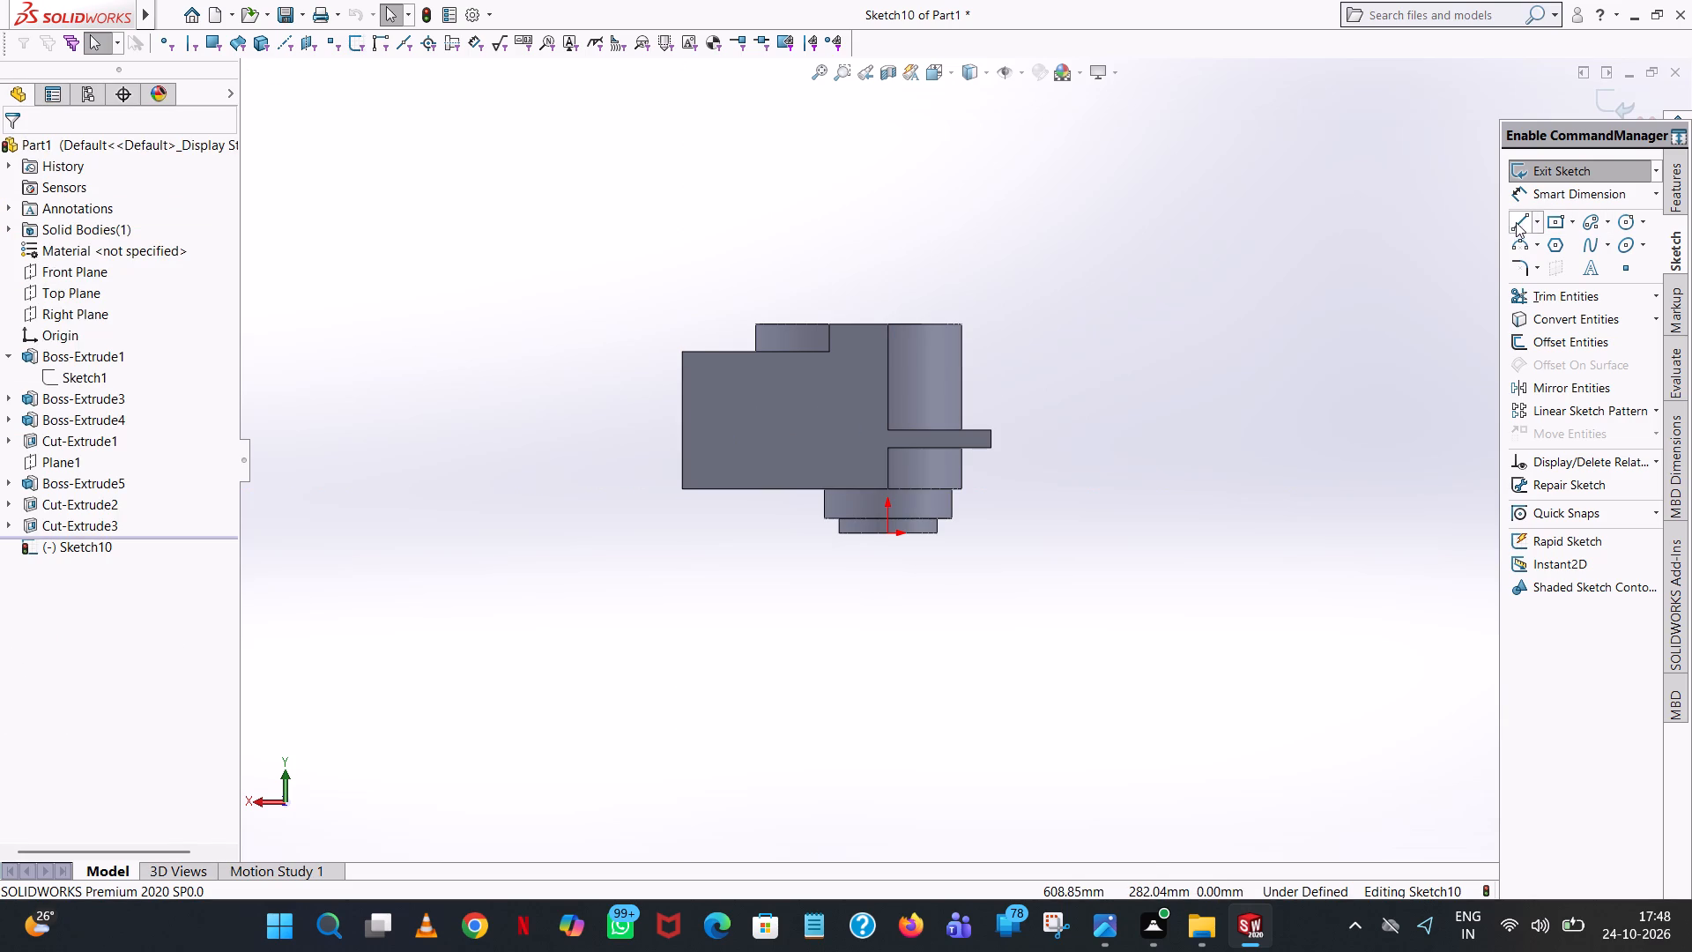
{"action": "left_click", "coordinate": [681, 418]}
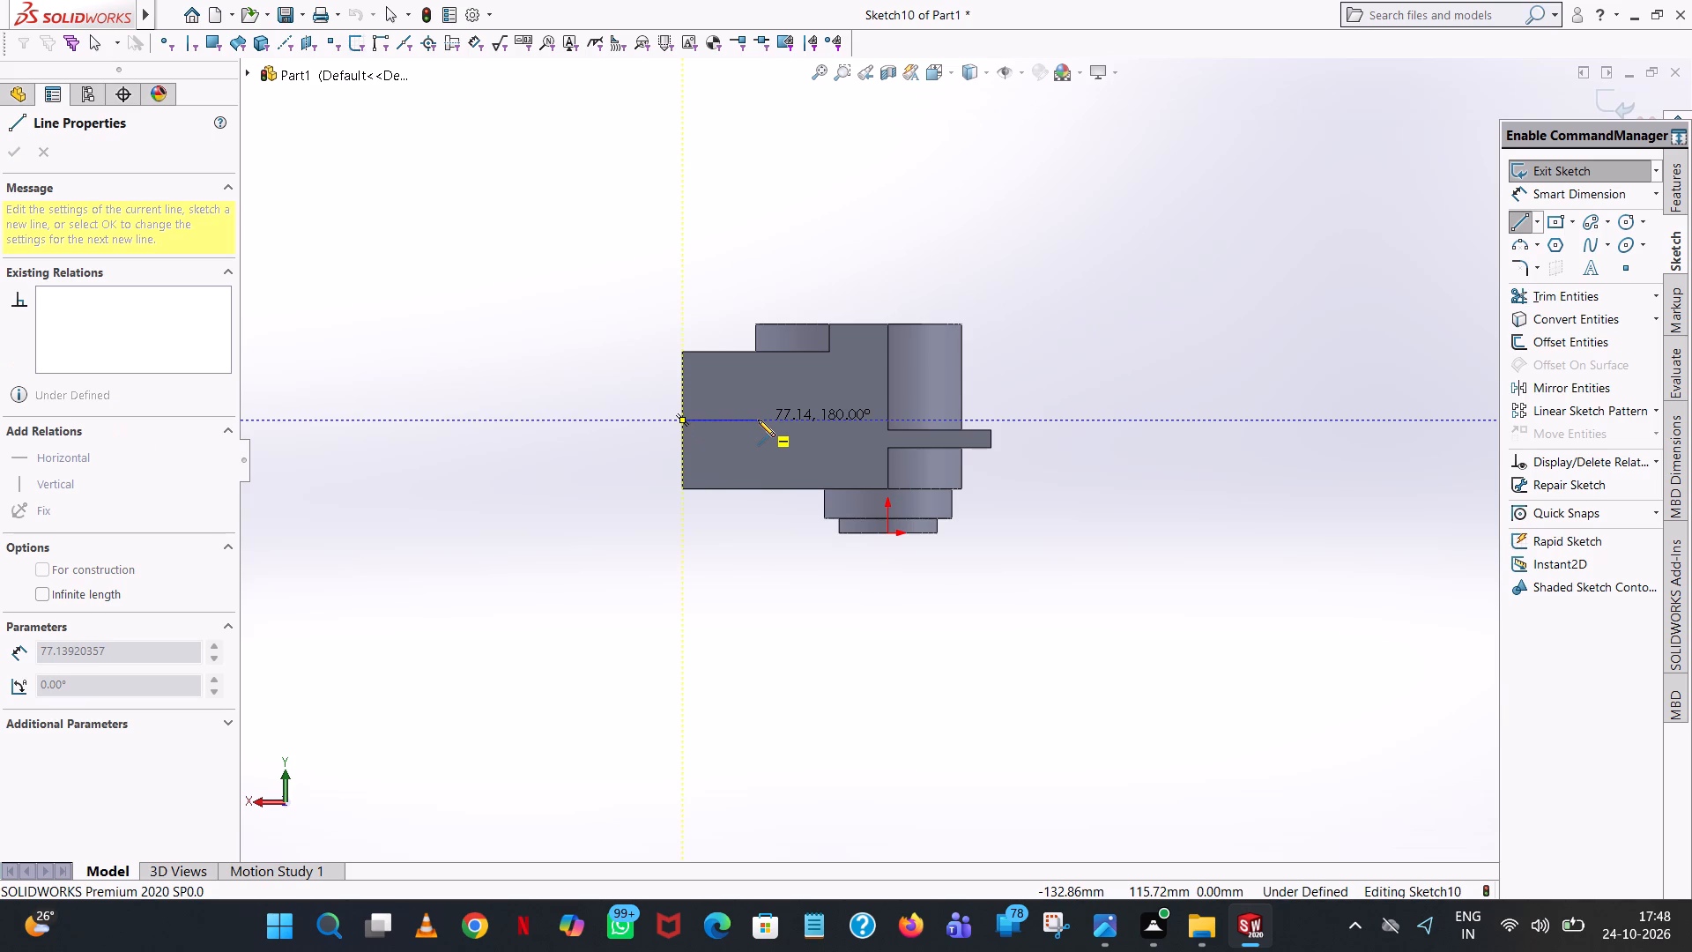
{"action": "left_click", "coordinate": [758, 420]}
{"action": "type", "text": "25+55"}
{"action": "key", "text": "Return"}
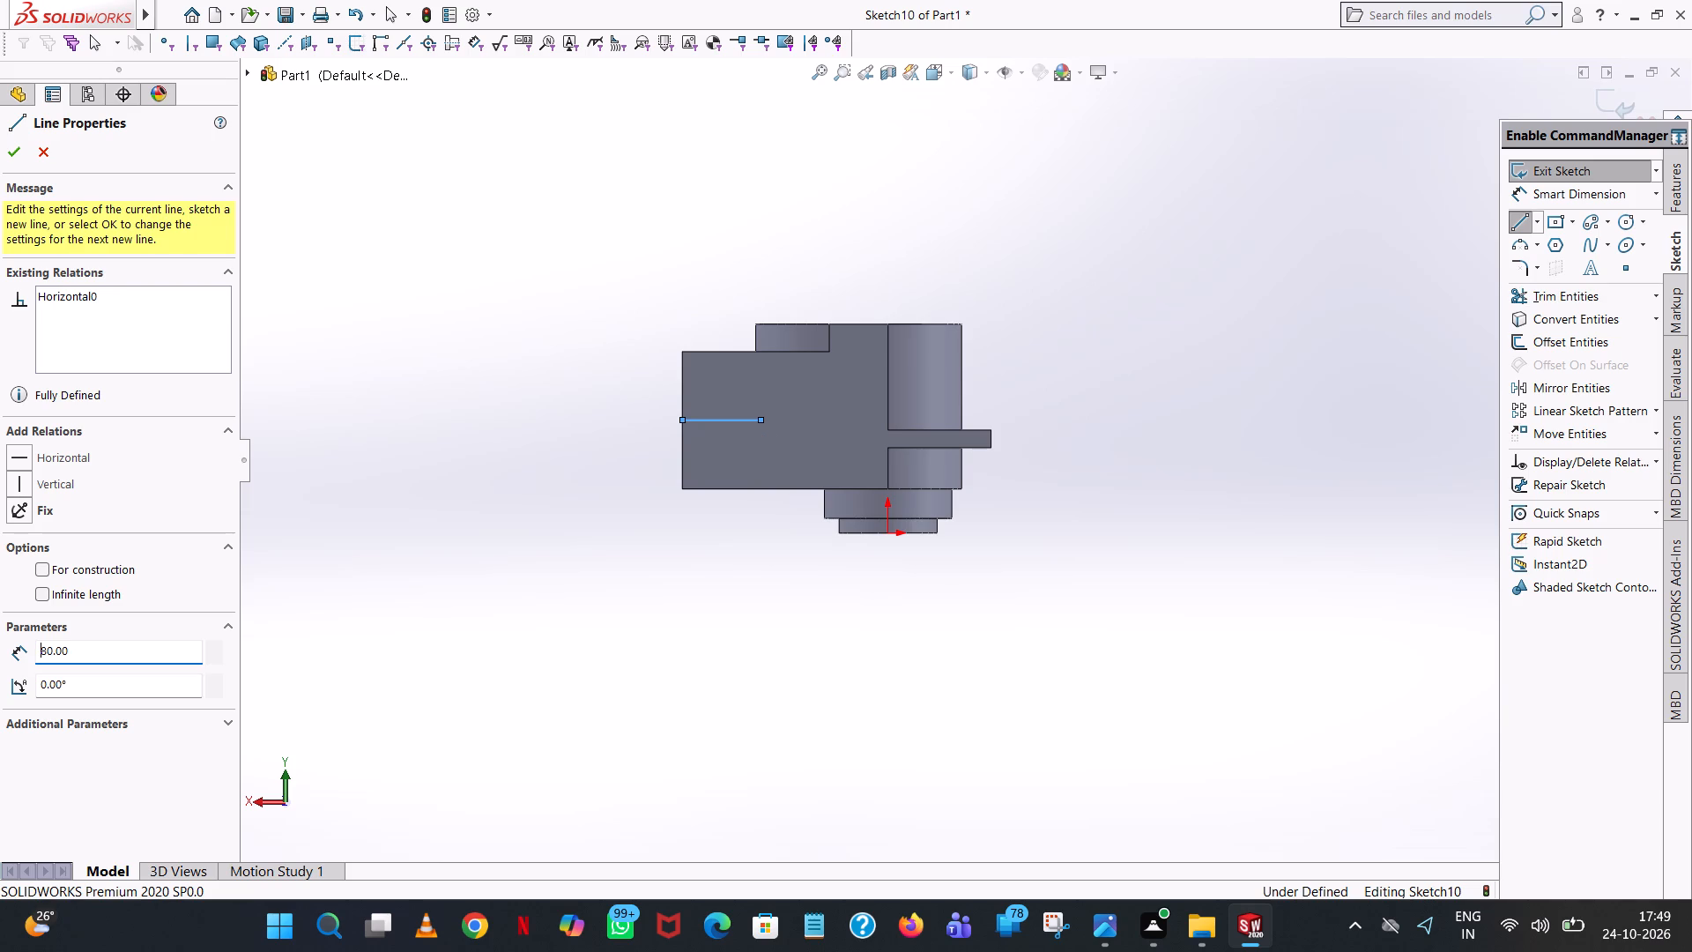
{"action": "right_click", "coordinate": [758, 420]}
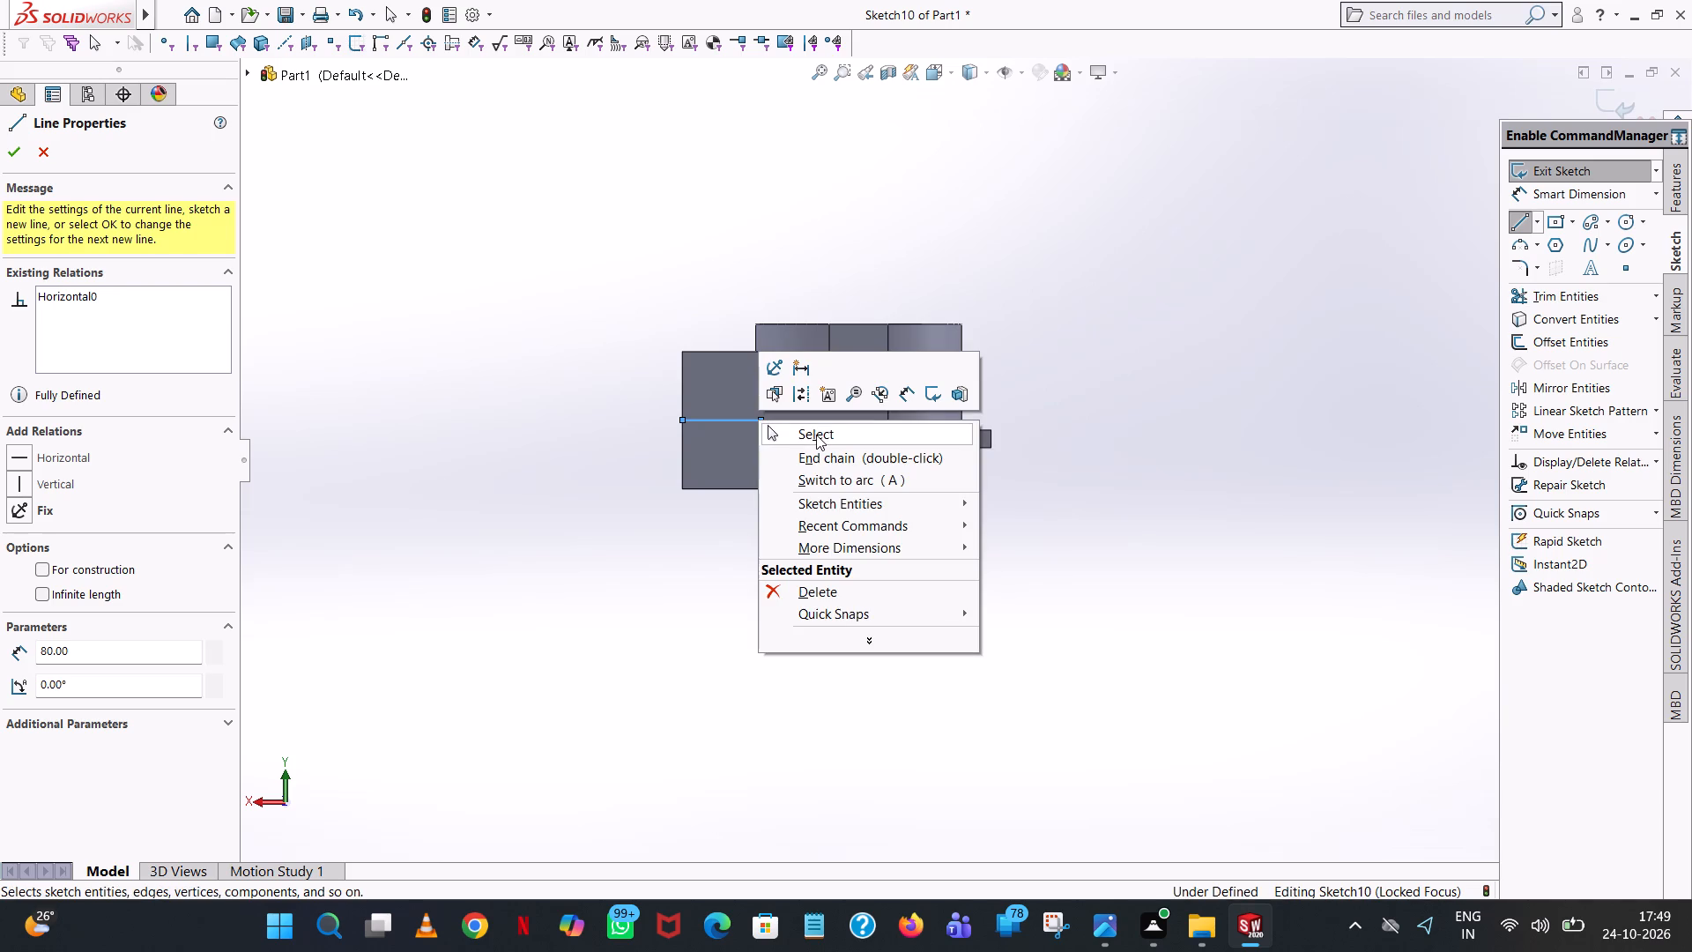
{"action": "left_click", "coordinate": [816, 435]}
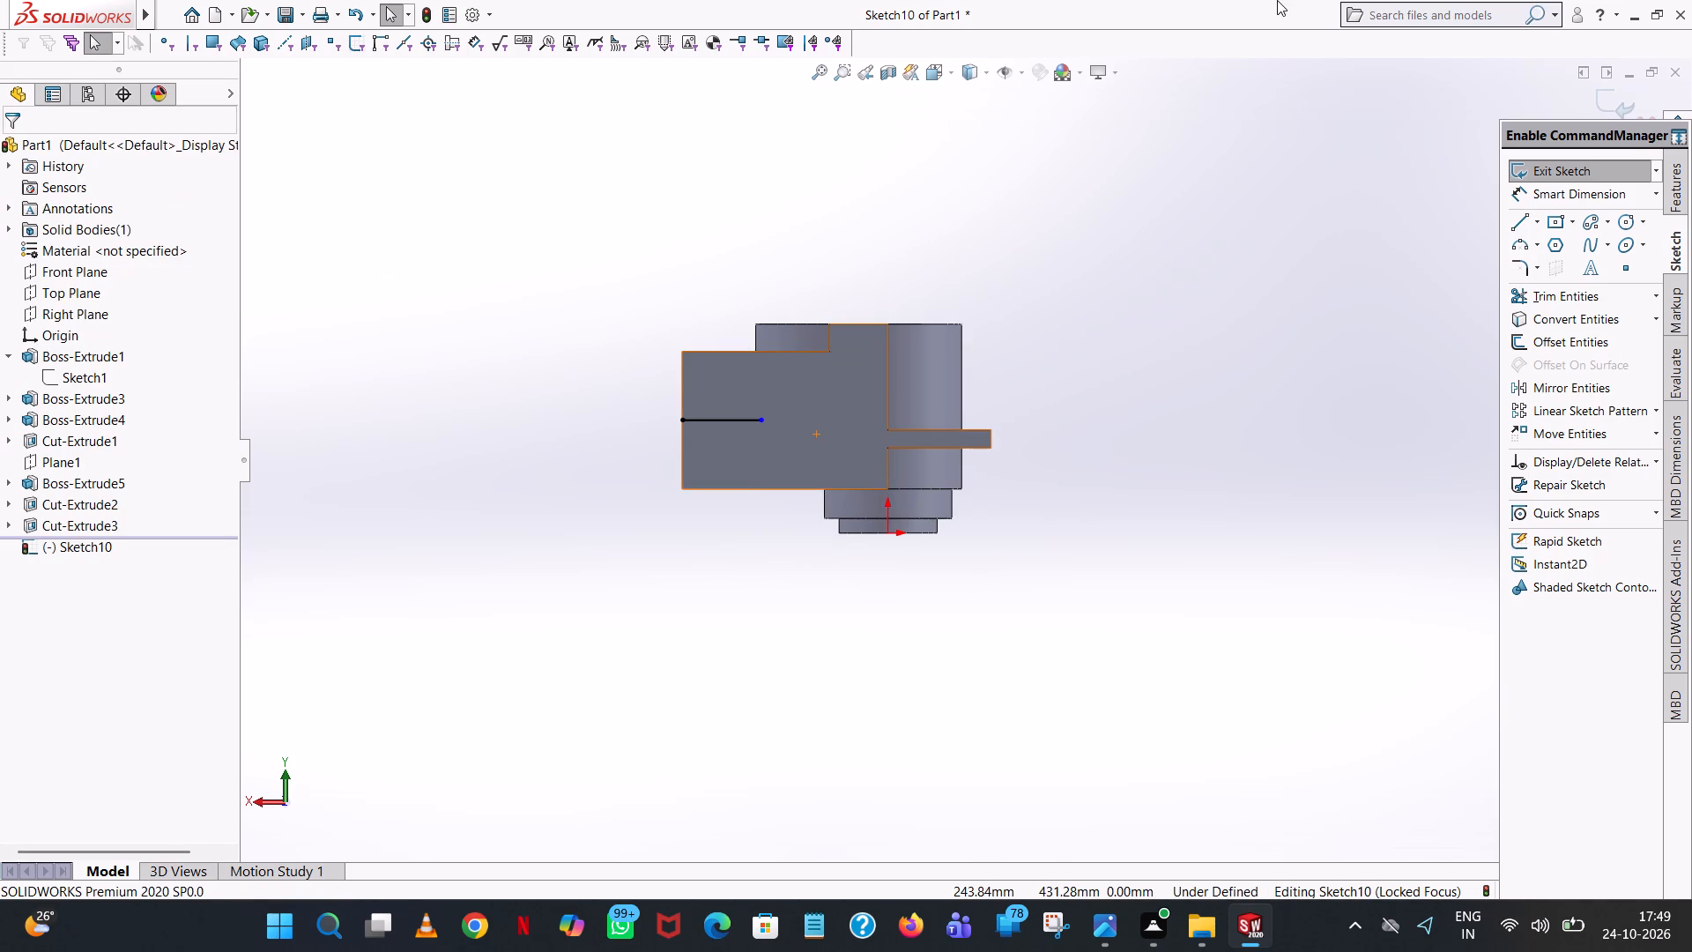
Draw a circle of 50 mm radius centred on the inner end of the horizontal line.
{"action": "left_click", "coordinate": [1629, 223]}
{"action": "left_click", "coordinate": [758, 422]}
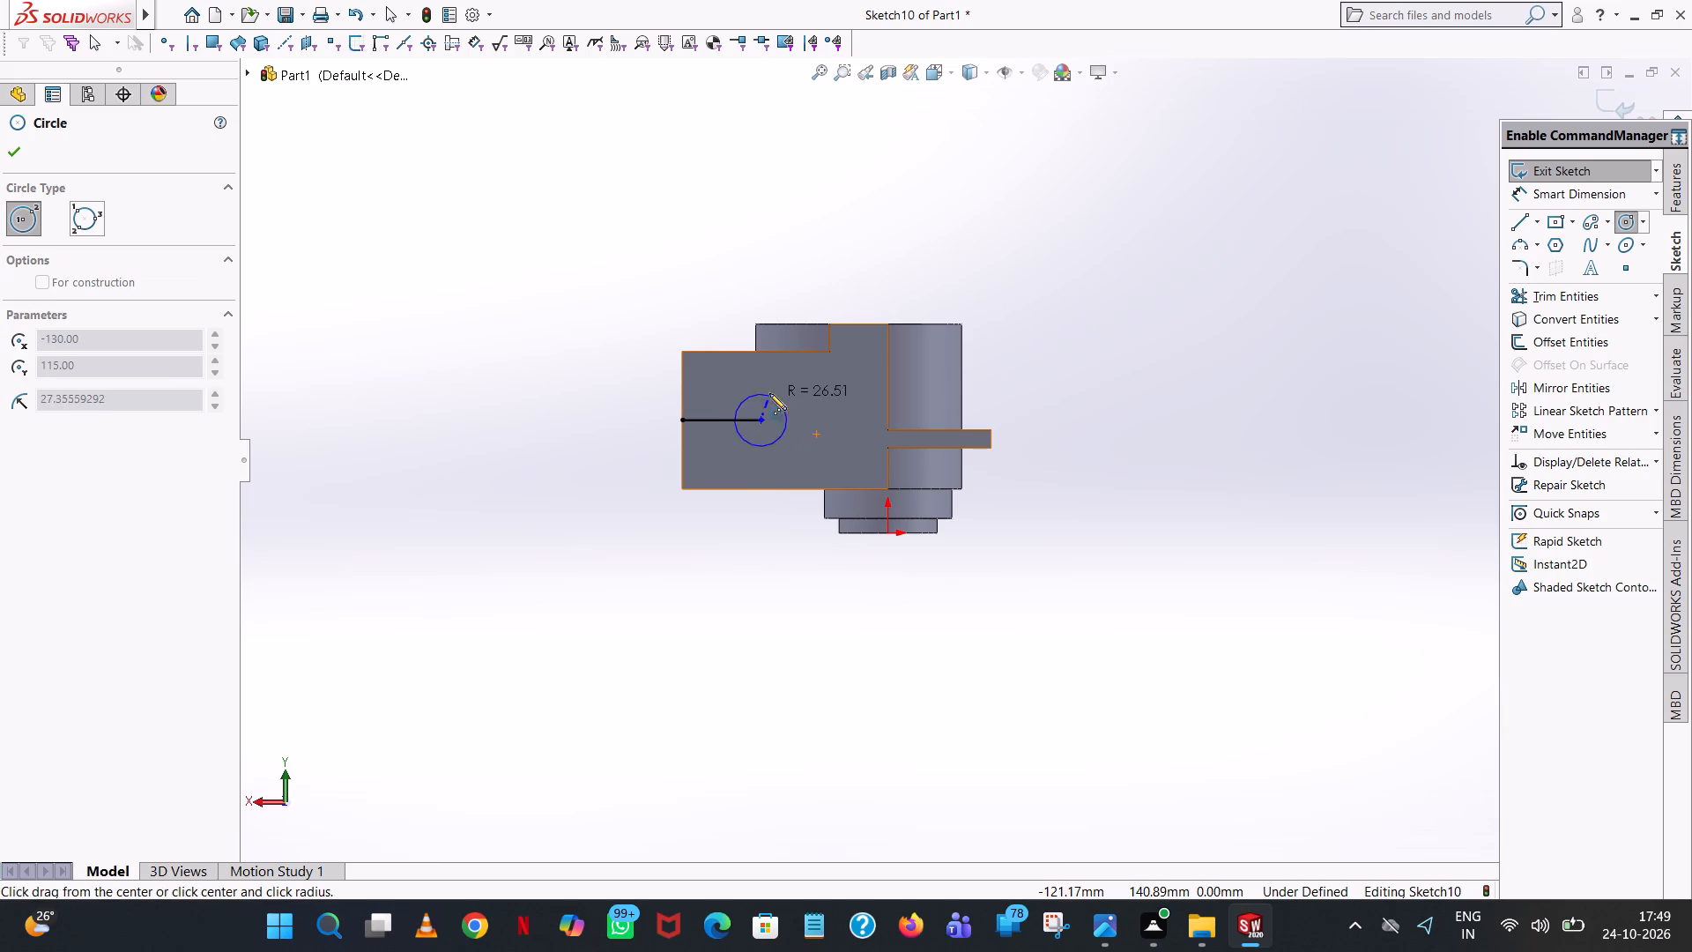
{"action": "left_click", "coordinate": [767, 379]}
{"action": "type", "text": "50"}
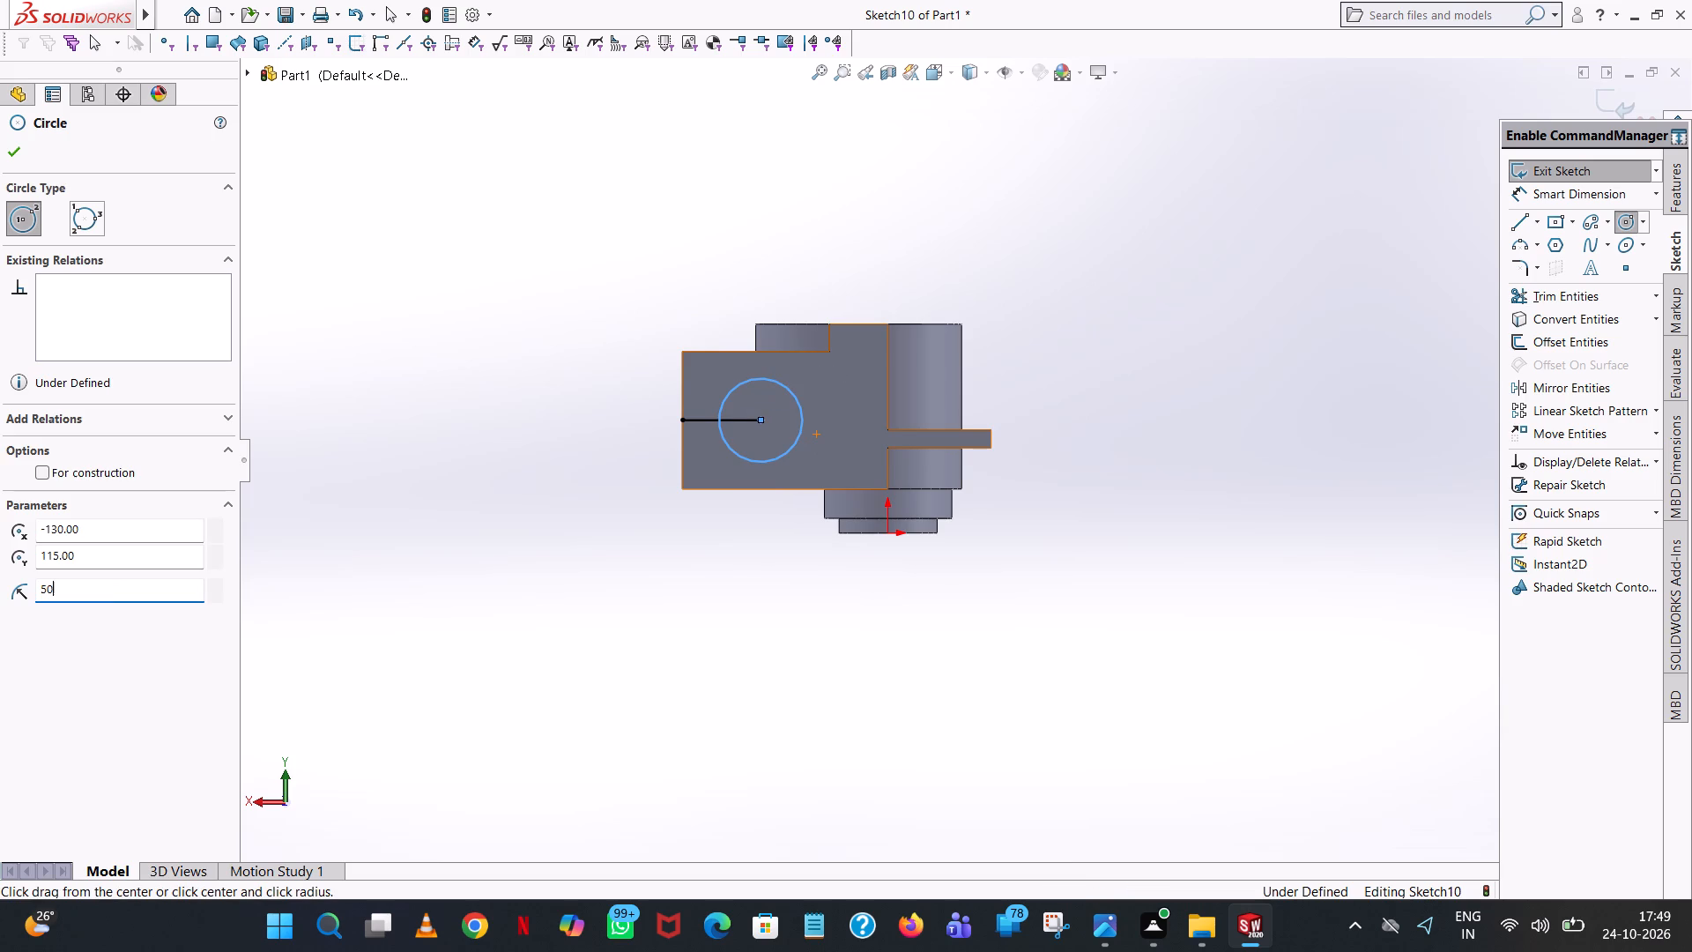
{"action": "key", "text": "Return"}
{"action": "right_click", "coordinate": [767, 379]}
{"action": "left_click", "coordinate": [801, 386]}
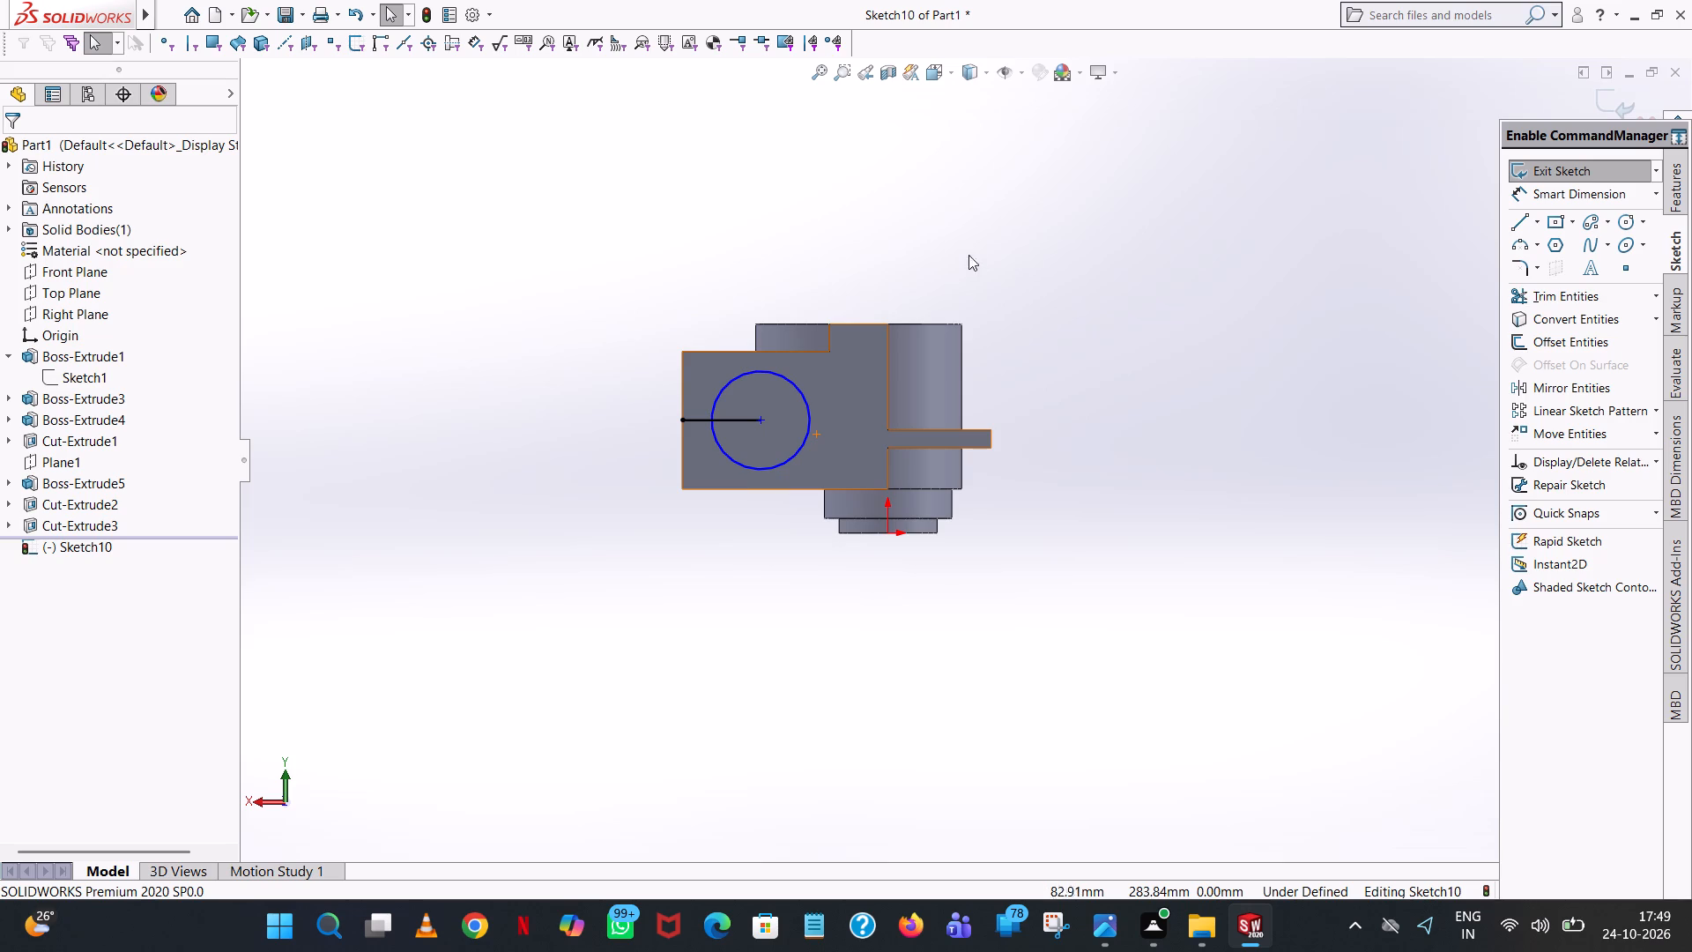
Trim away both portions of the horizontal helper line, inside and outside the circle.
{"action": "left_click", "coordinate": [1531, 286]}
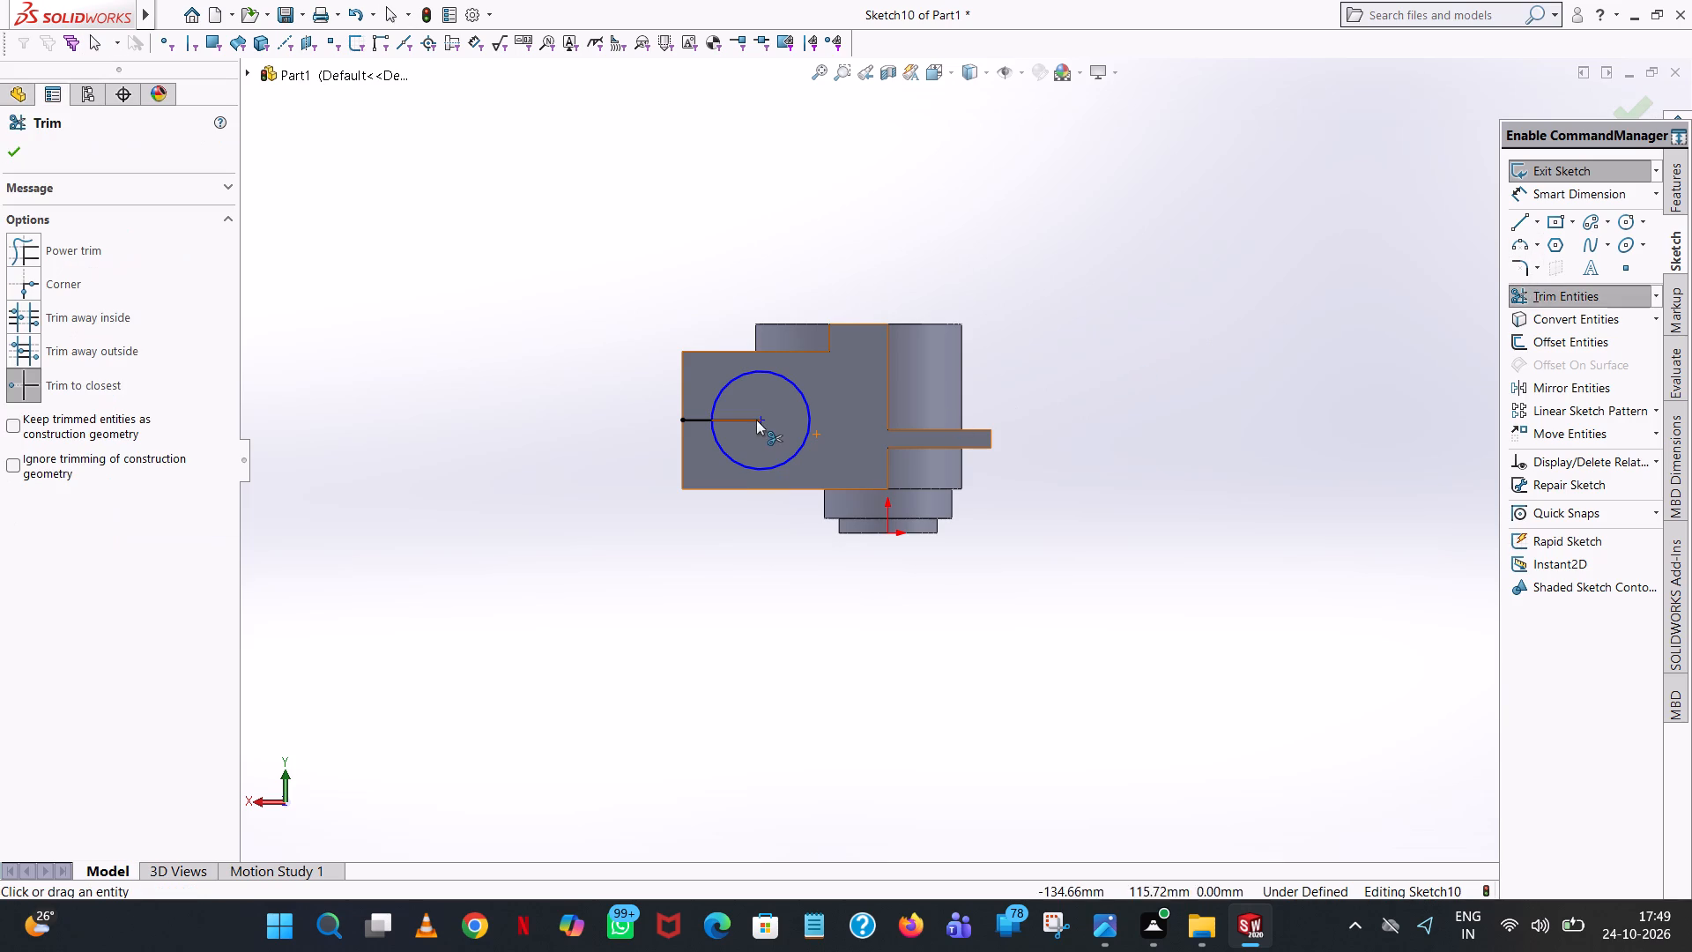
{"action": "left_click", "coordinate": [756, 420]}
{"action": "left_click", "coordinate": [684, 416]}
{"action": "left_click", "coordinate": [19, 142]}
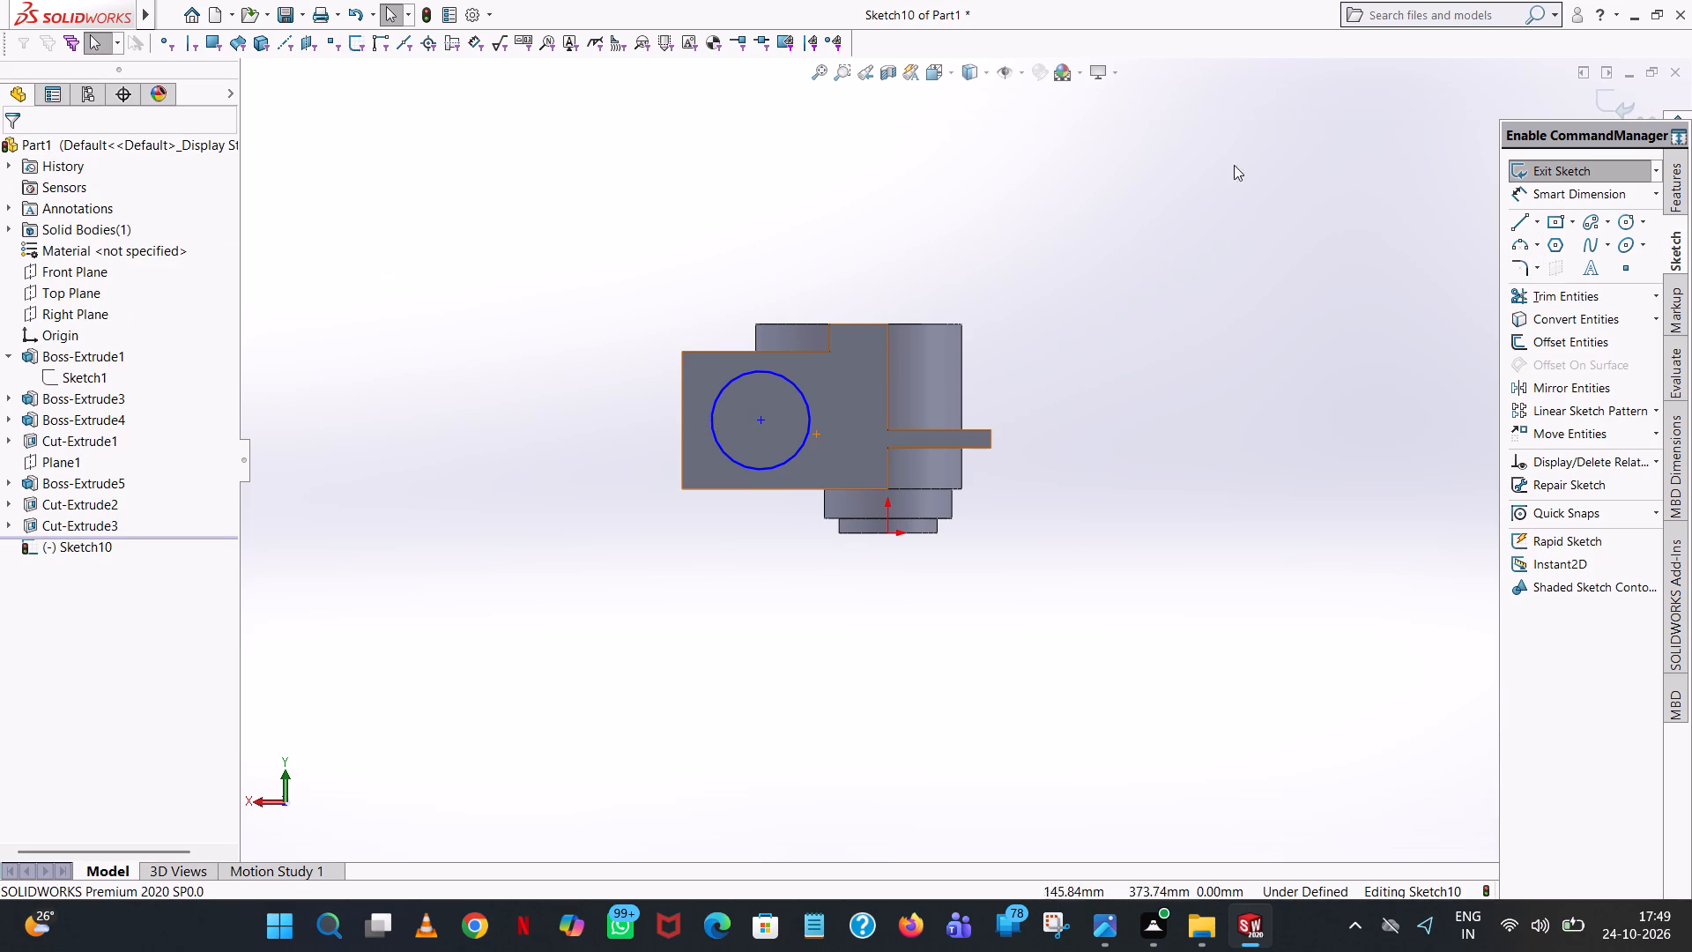
Dimension the circle's diameter.
{"action": "left_click", "coordinate": [1584, 194]}
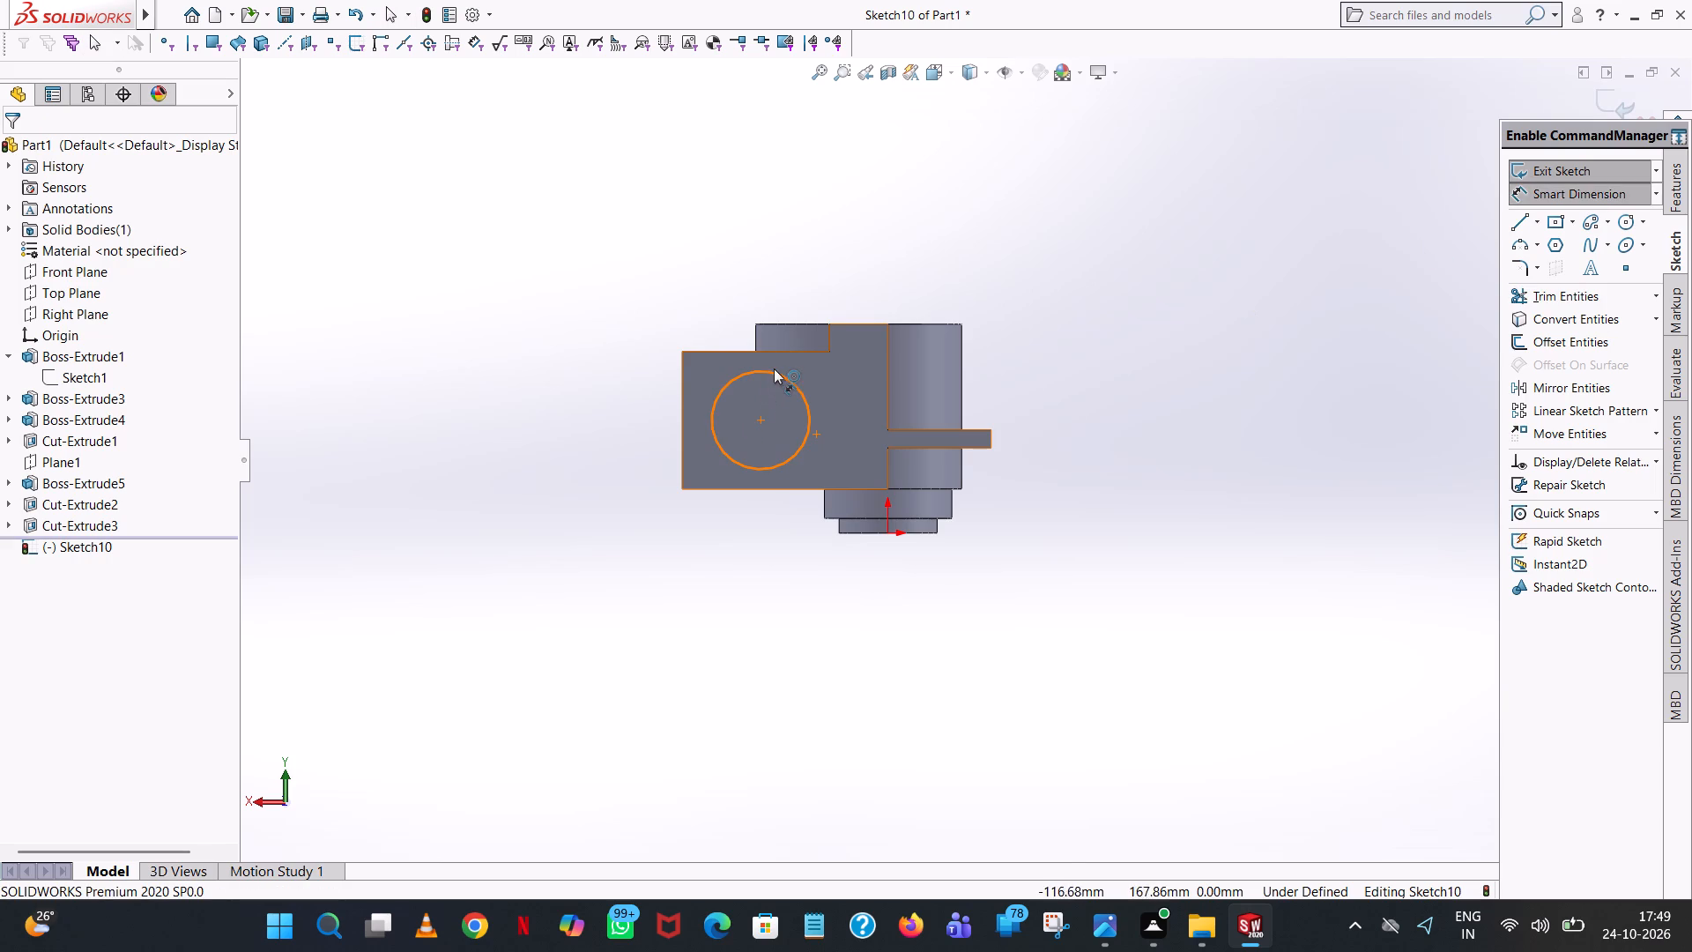
{"action": "left_click", "coordinate": [768, 372]}
{"action": "left_click", "coordinate": [459, 576]}
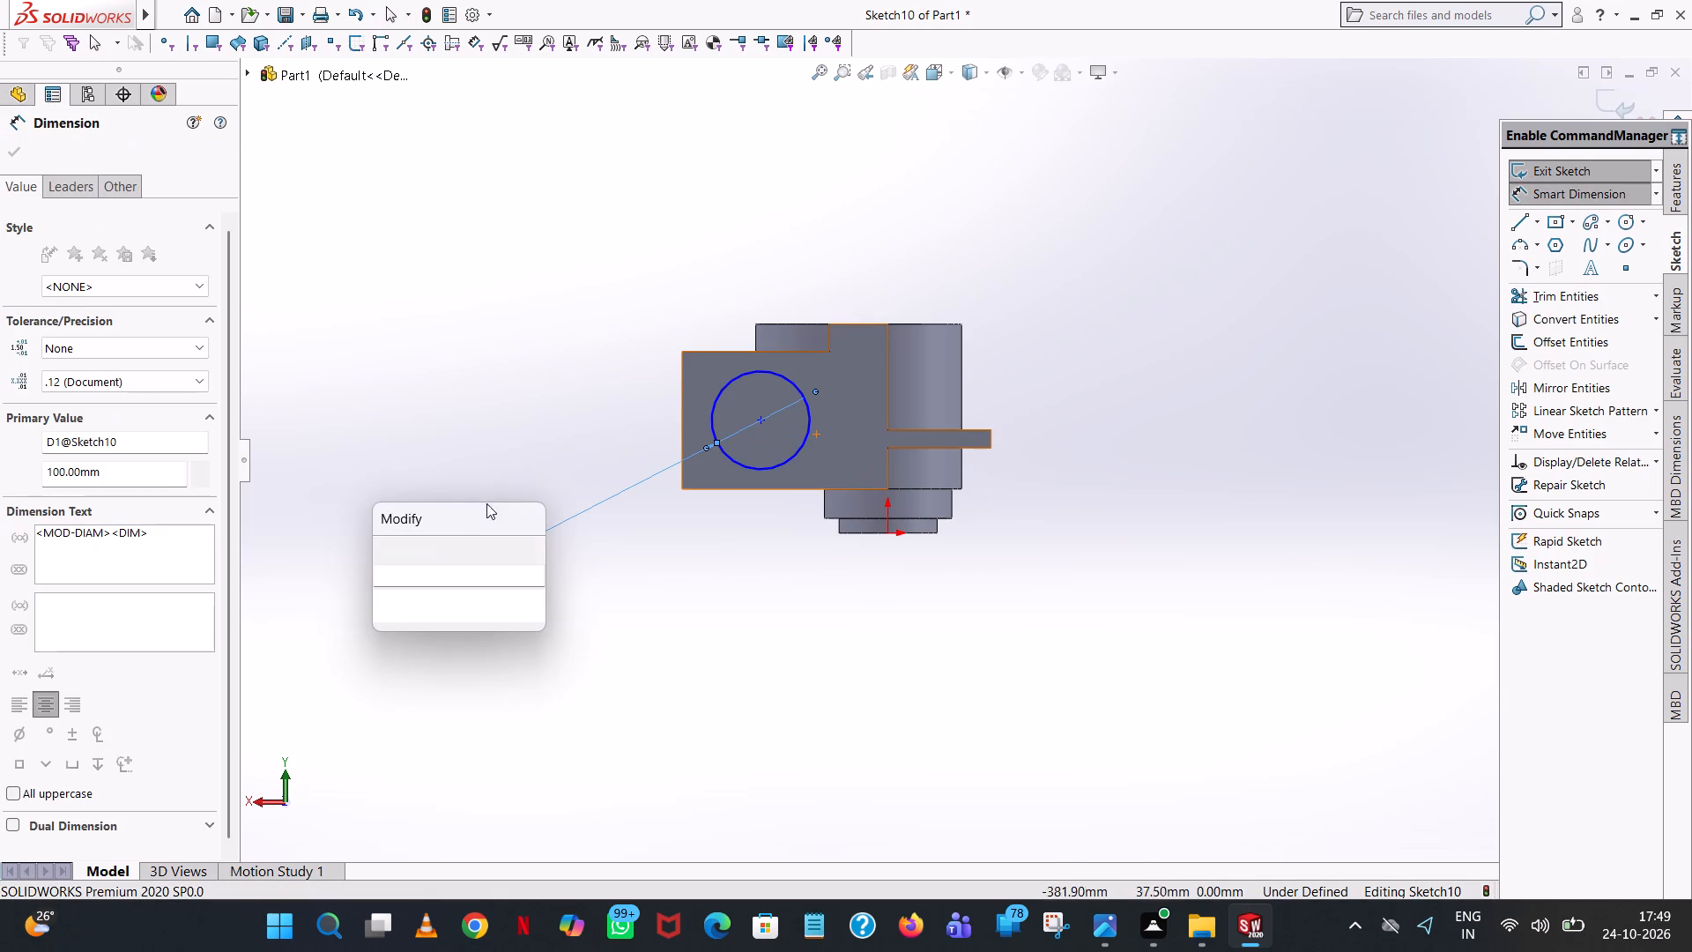
{"action": "left_click", "coordinate": [382, 551]}
{"action": "left_click", "coordinate": [595, 290]}
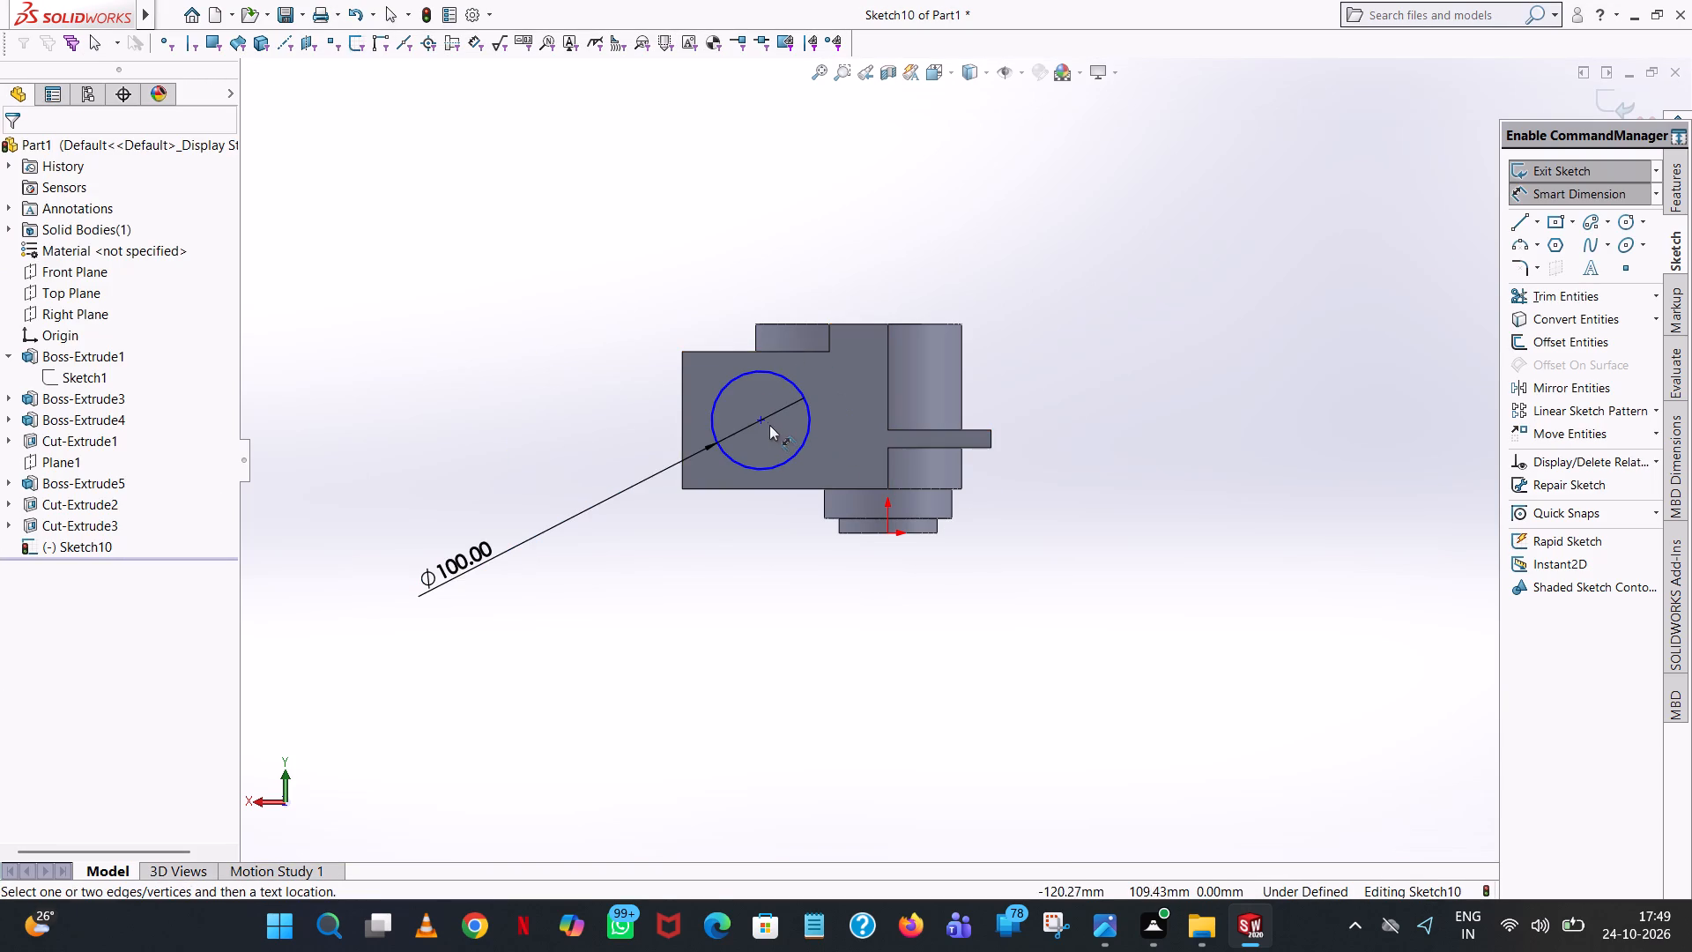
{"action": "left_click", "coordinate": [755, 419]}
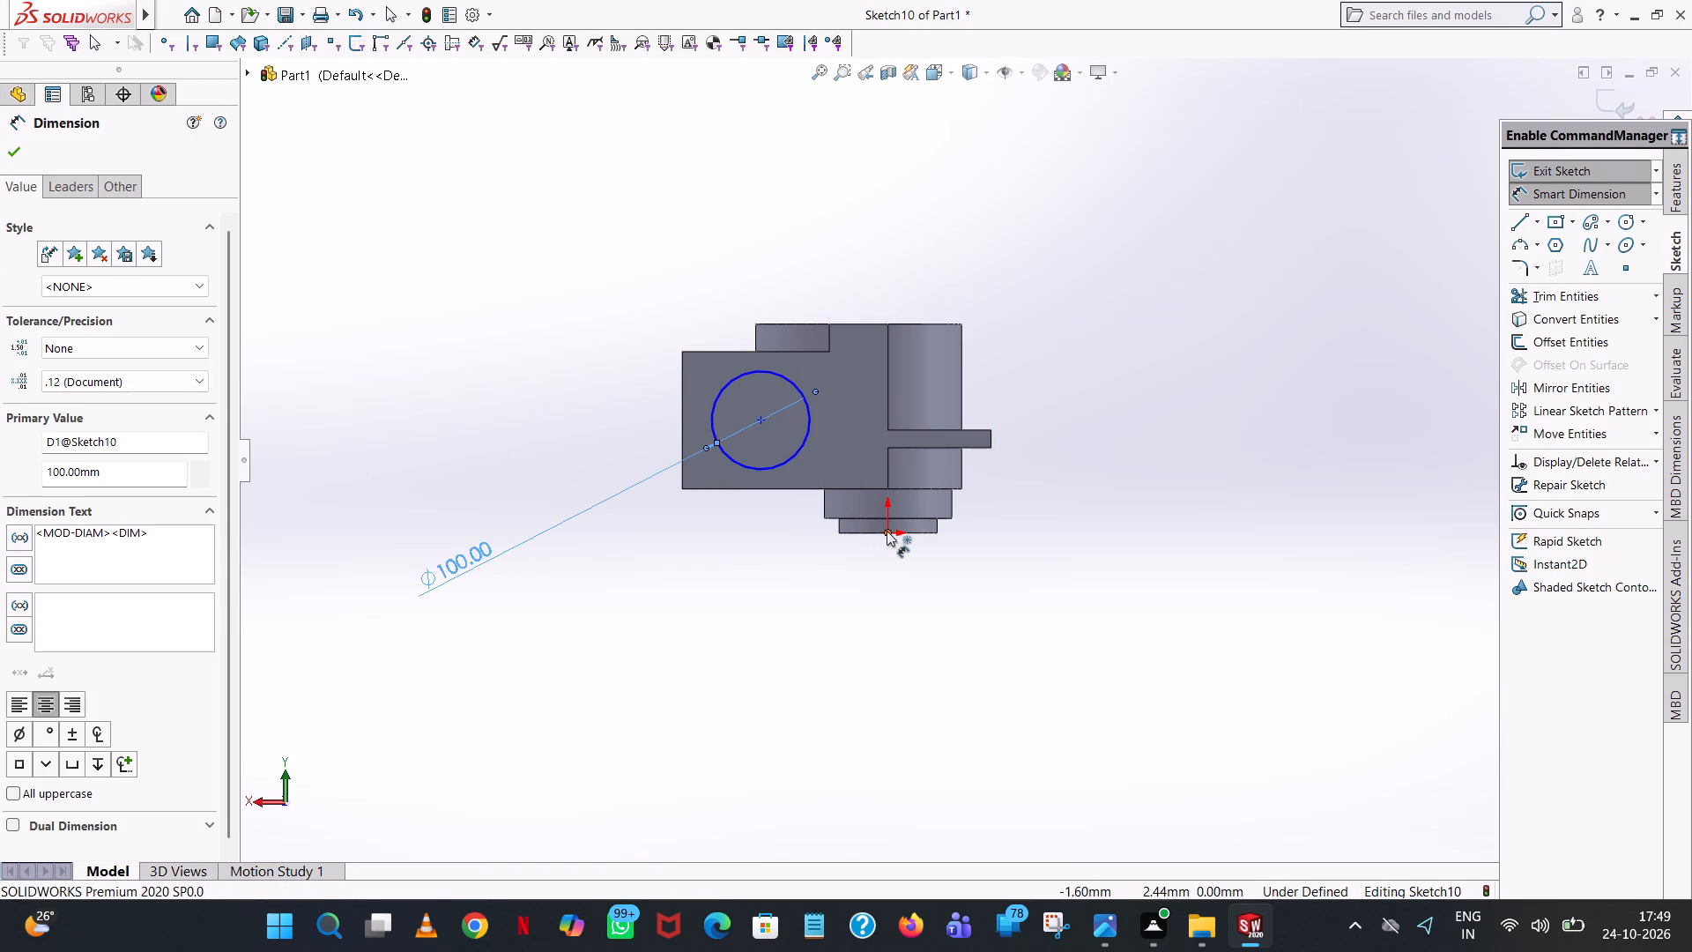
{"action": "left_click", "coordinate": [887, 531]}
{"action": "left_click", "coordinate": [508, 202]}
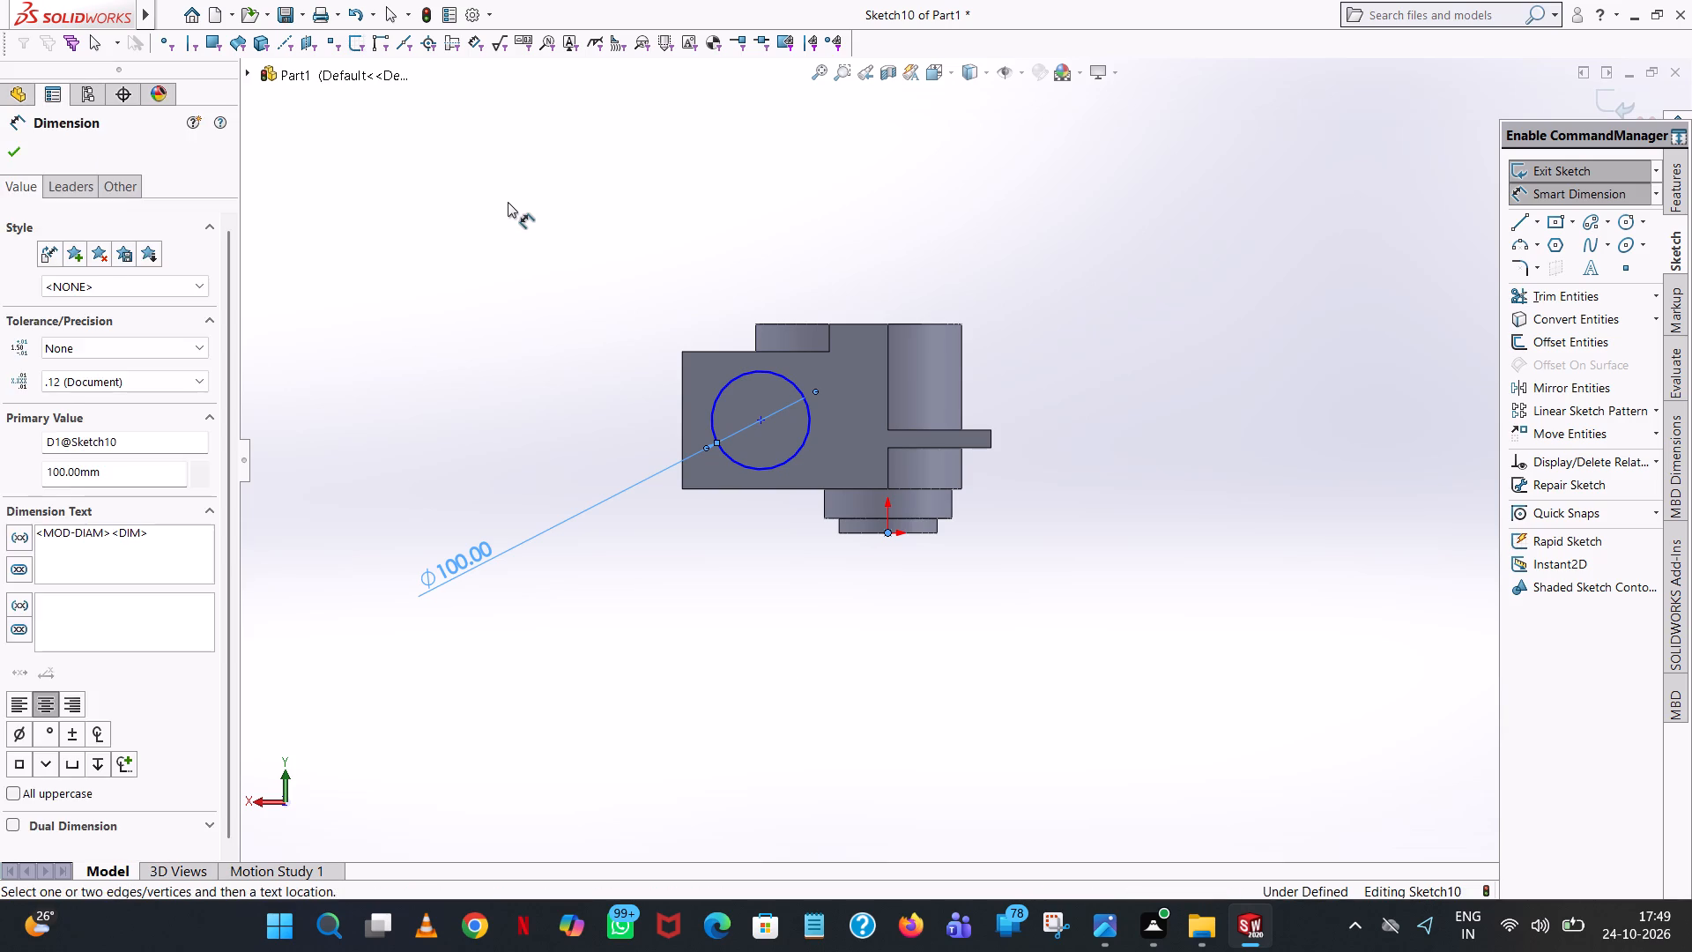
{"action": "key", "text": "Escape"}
Dimension the horizontal distance between the circle's centre and the origin.
{"action": "left_click", "coordinate": [762, 420]}
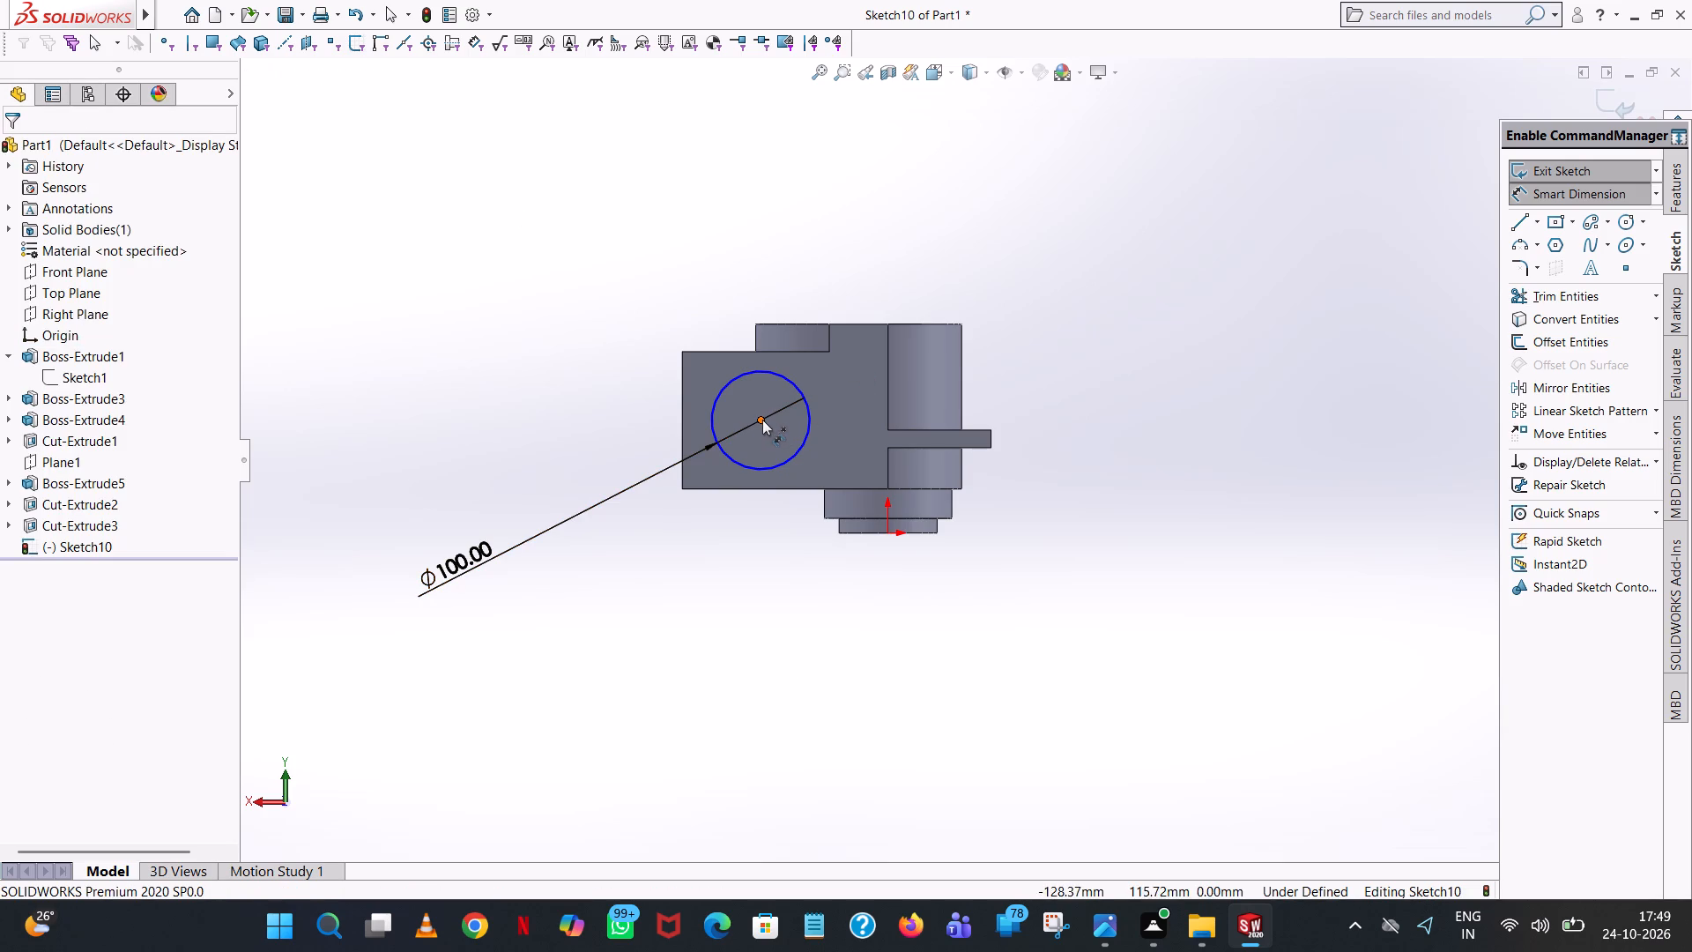
{"action": "left_click", "coordinate": [886, 531]}
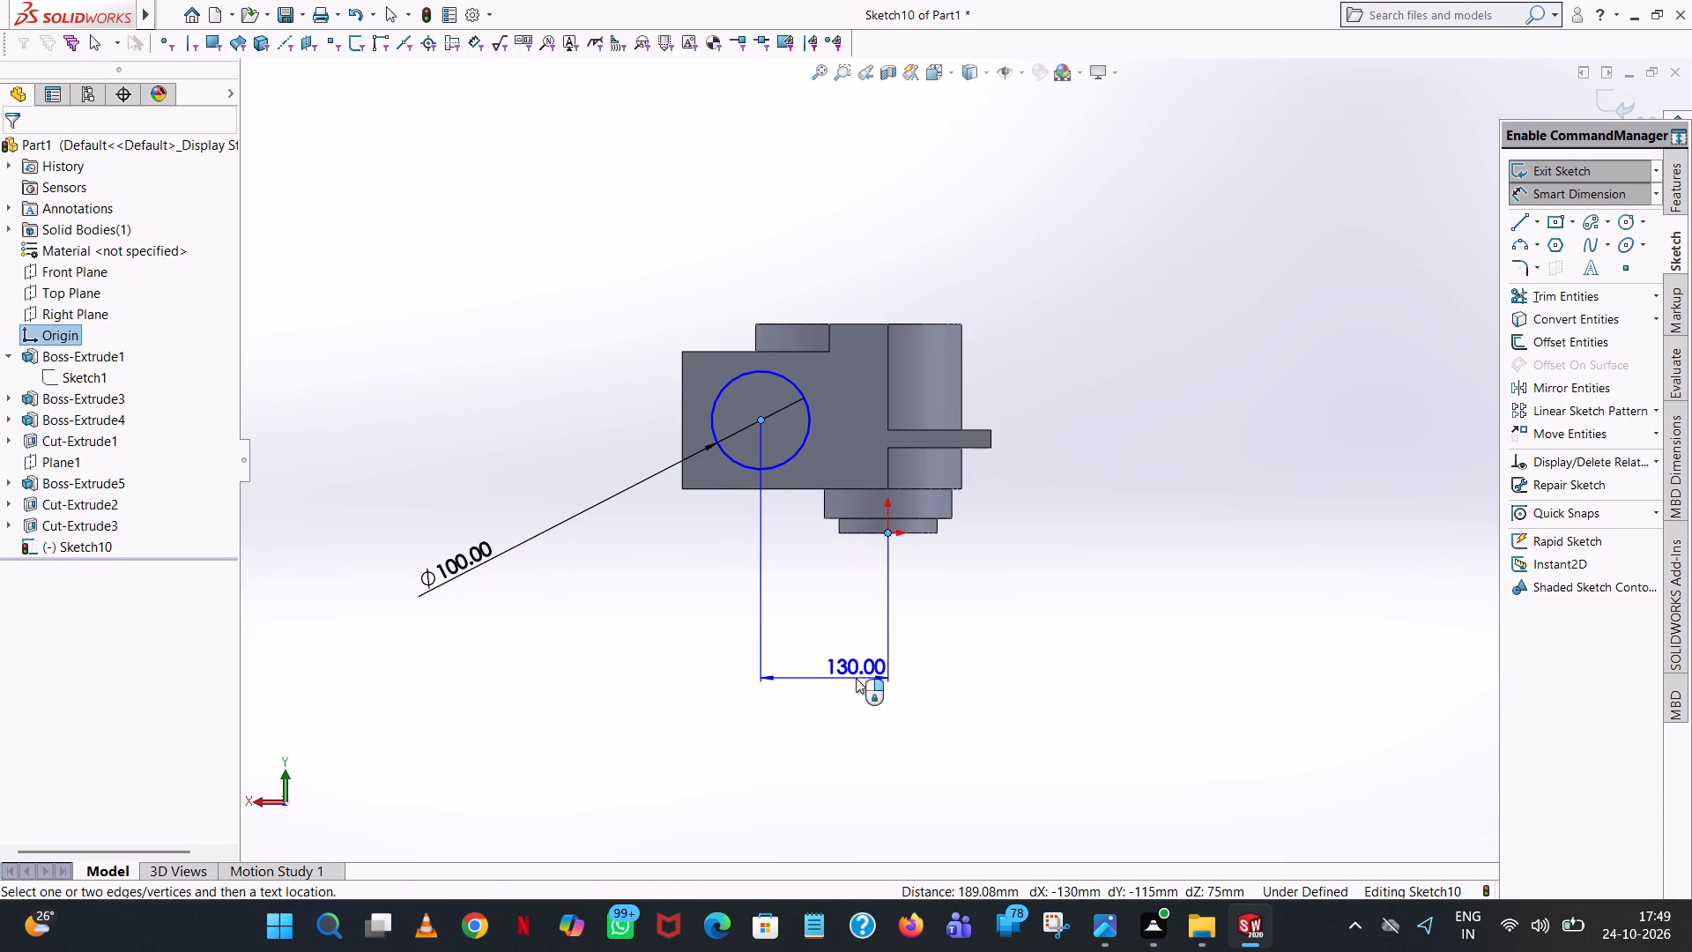
{"action": "left_click", "coordinate": [856, 678]}
{"action": "left_click", "coordinate": [781, 648]}
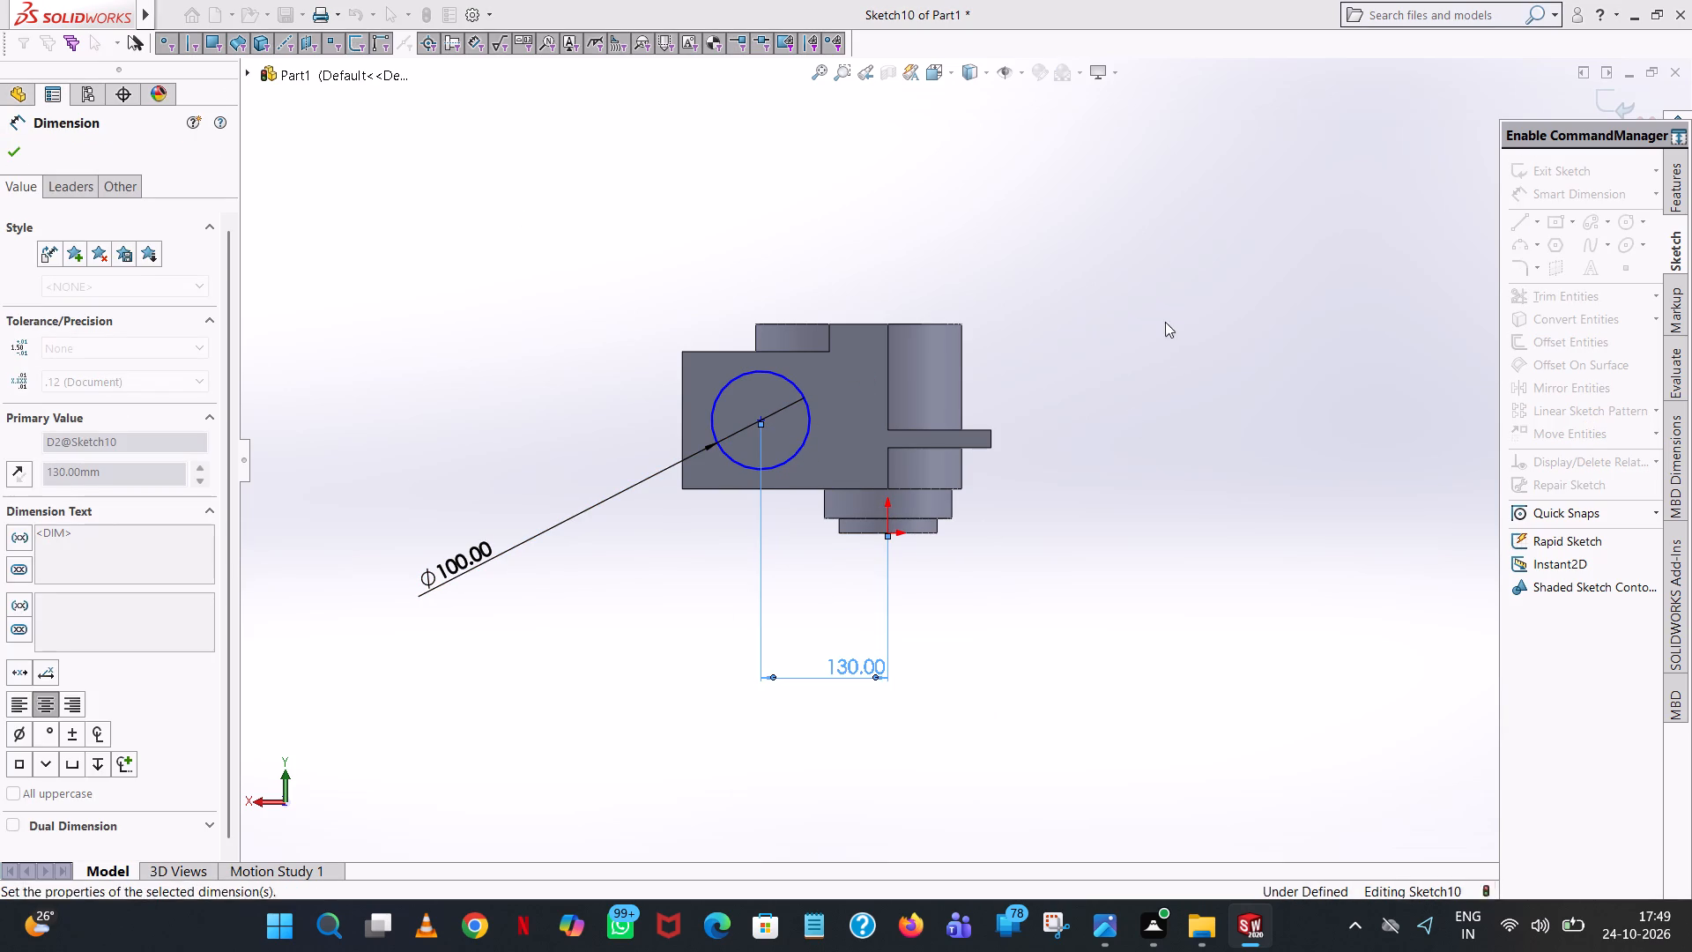
{"action": "left_click", "coordinate": [1165, 310]}
Dimension the vertical distance between the circle's centre and the origin.
{"action": "left_click", "coordinate": [759, 419]}
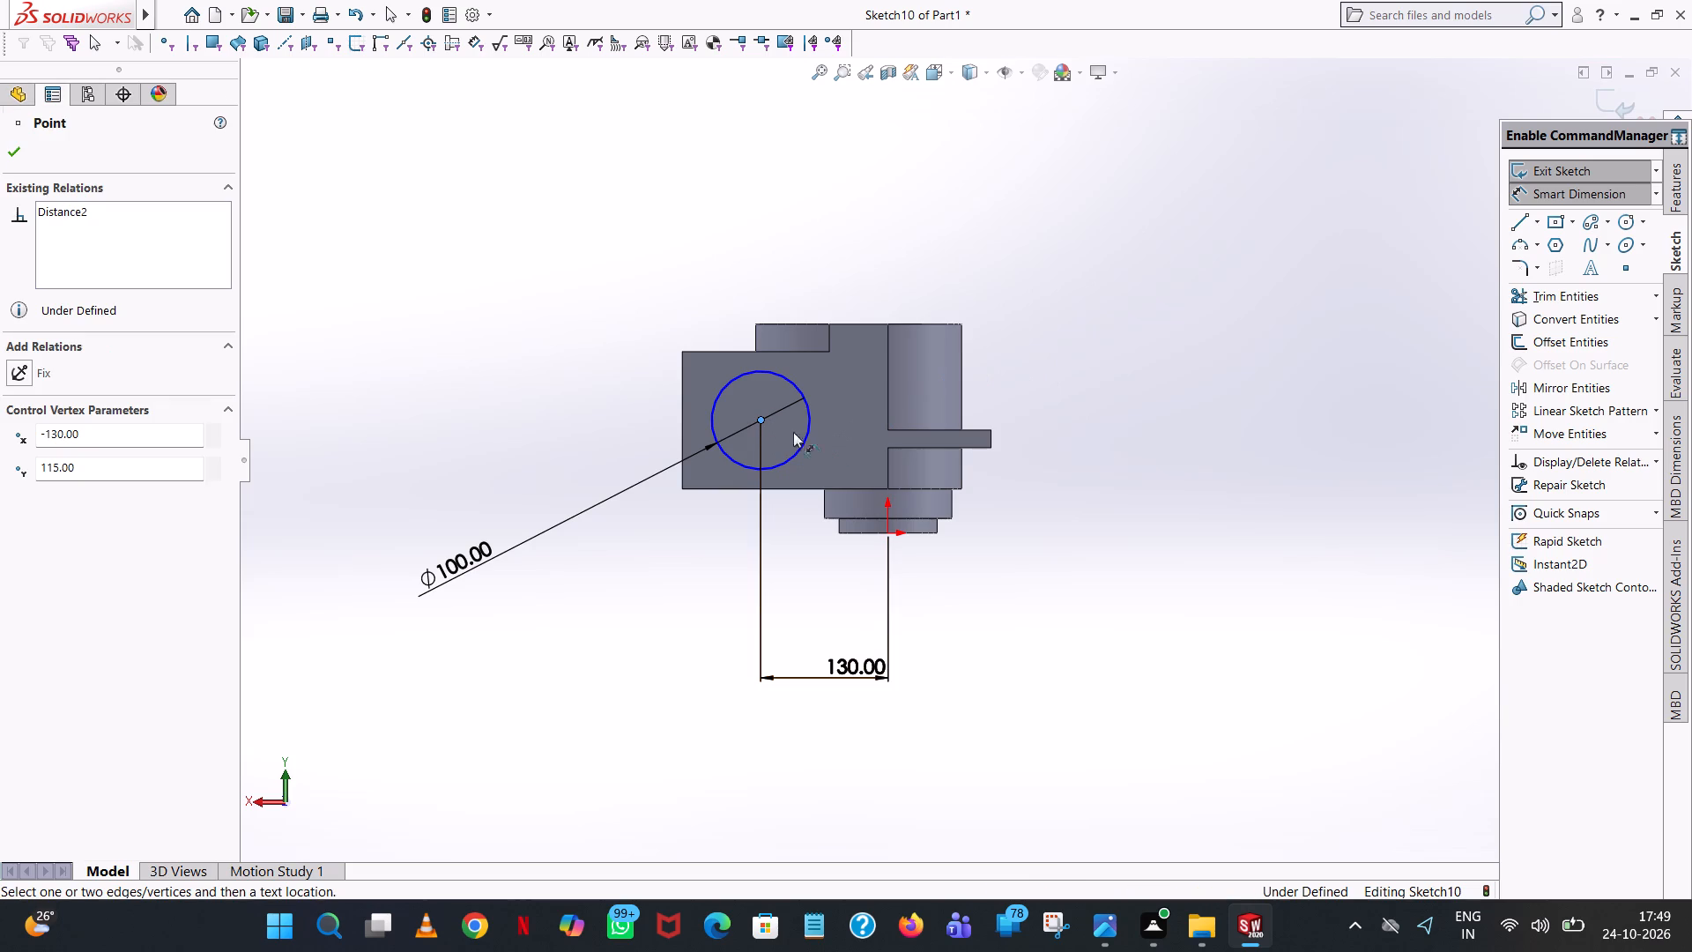
{"action": "left_click", "coordinate": [890, 536]}
{"action": "left_click", "coordinate": [582, 521]}
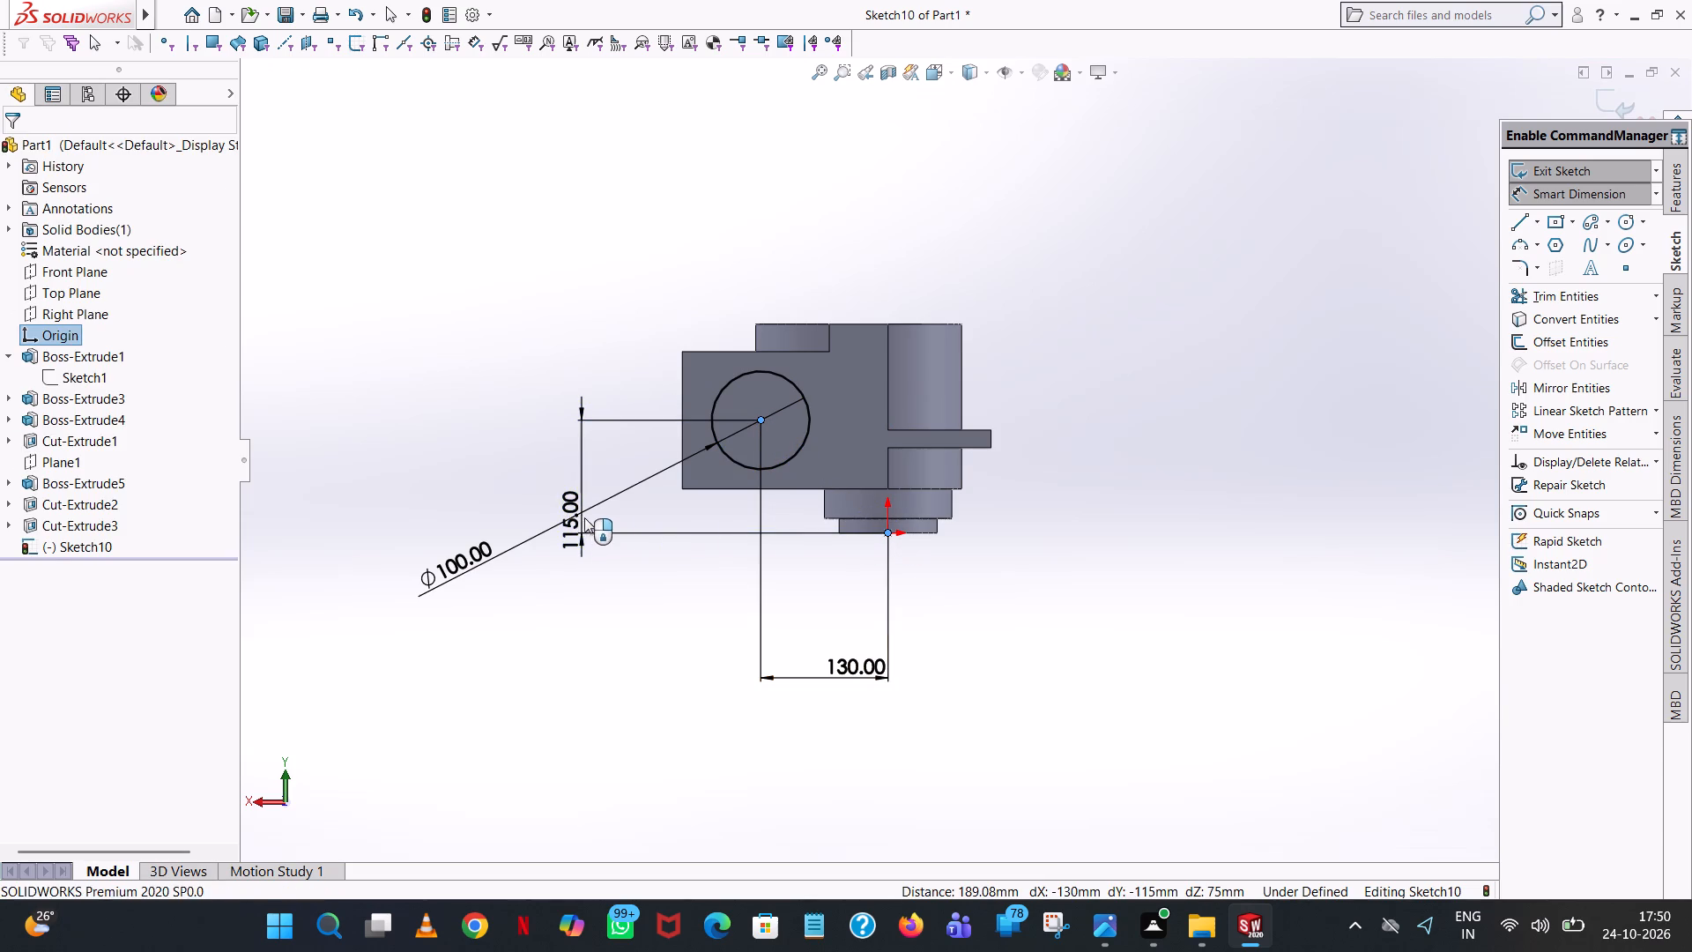
{"action": "left_click", "coordinate": [510, 497]}
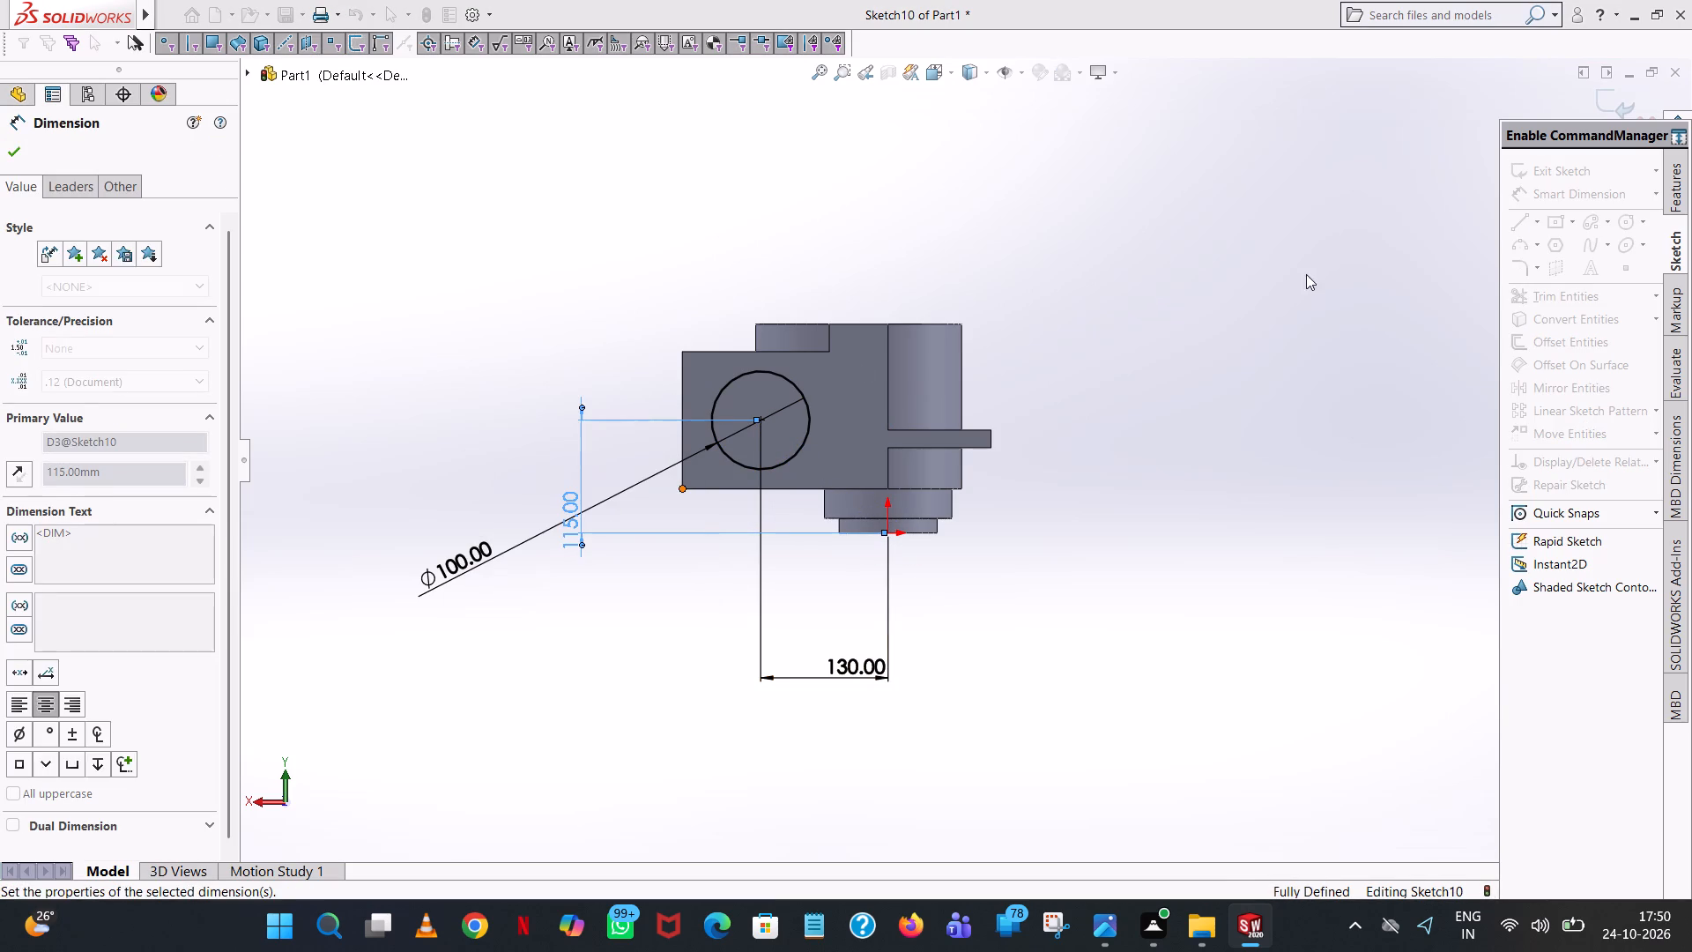
{"action": "left_click", "coordinate": [1307, 274]}
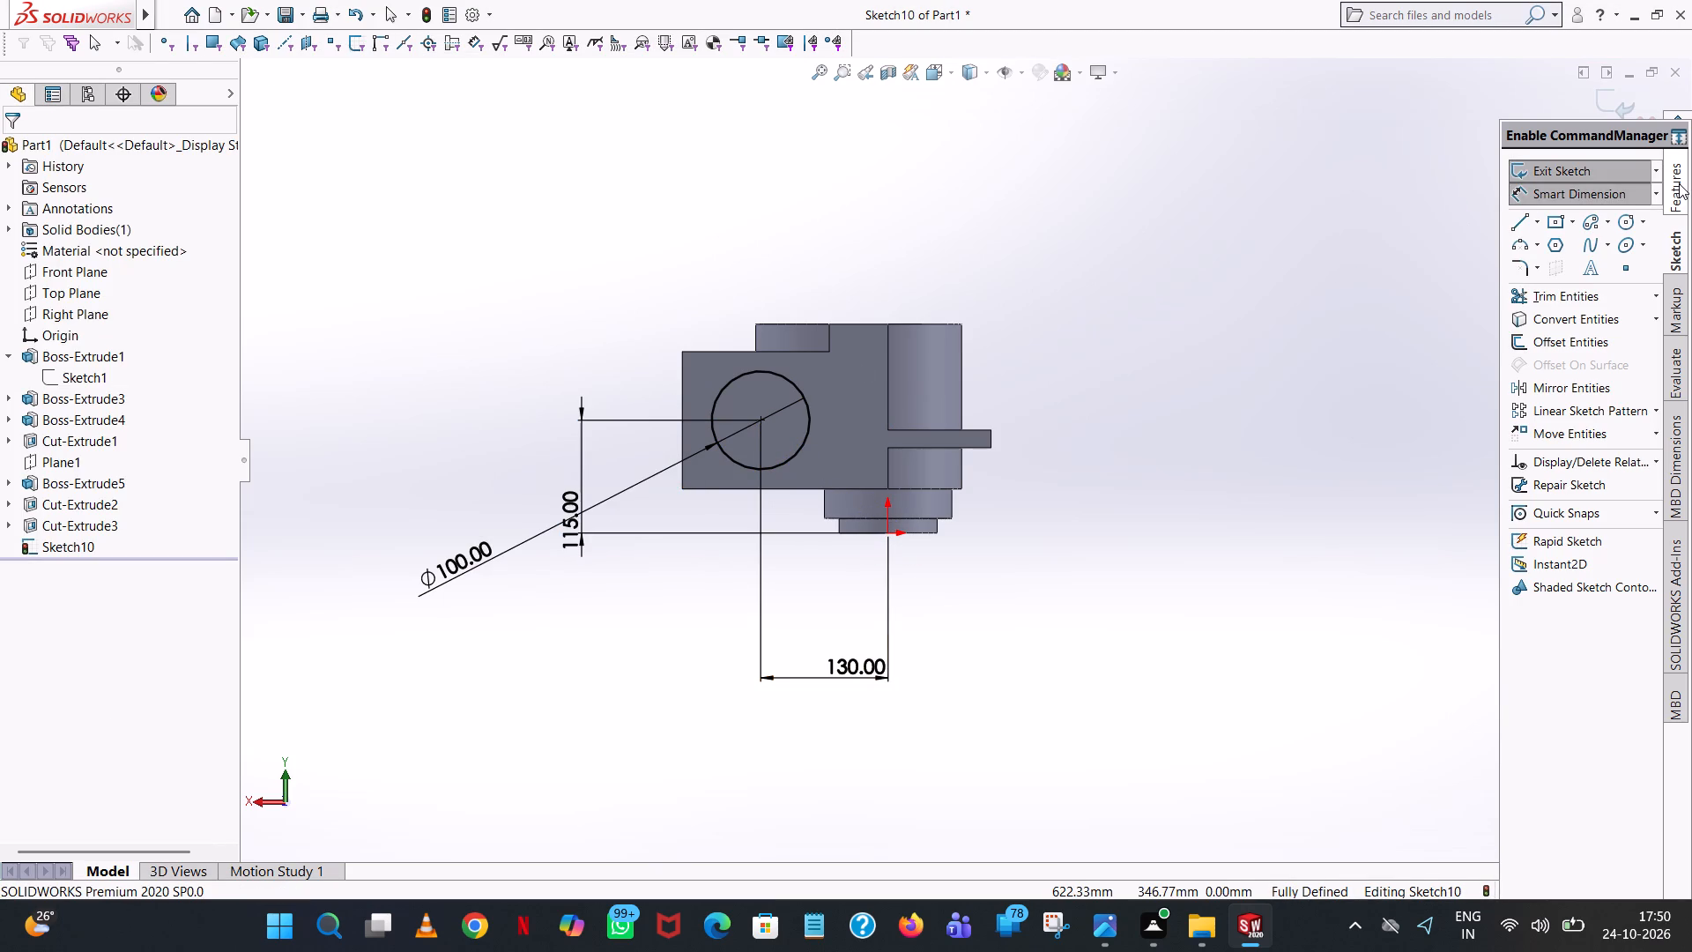
Extrude the circle outward from the block's side face as a 60 mm blind boss merged with the body.
{"action": "left_click", "coordinate": [1679, 183]}
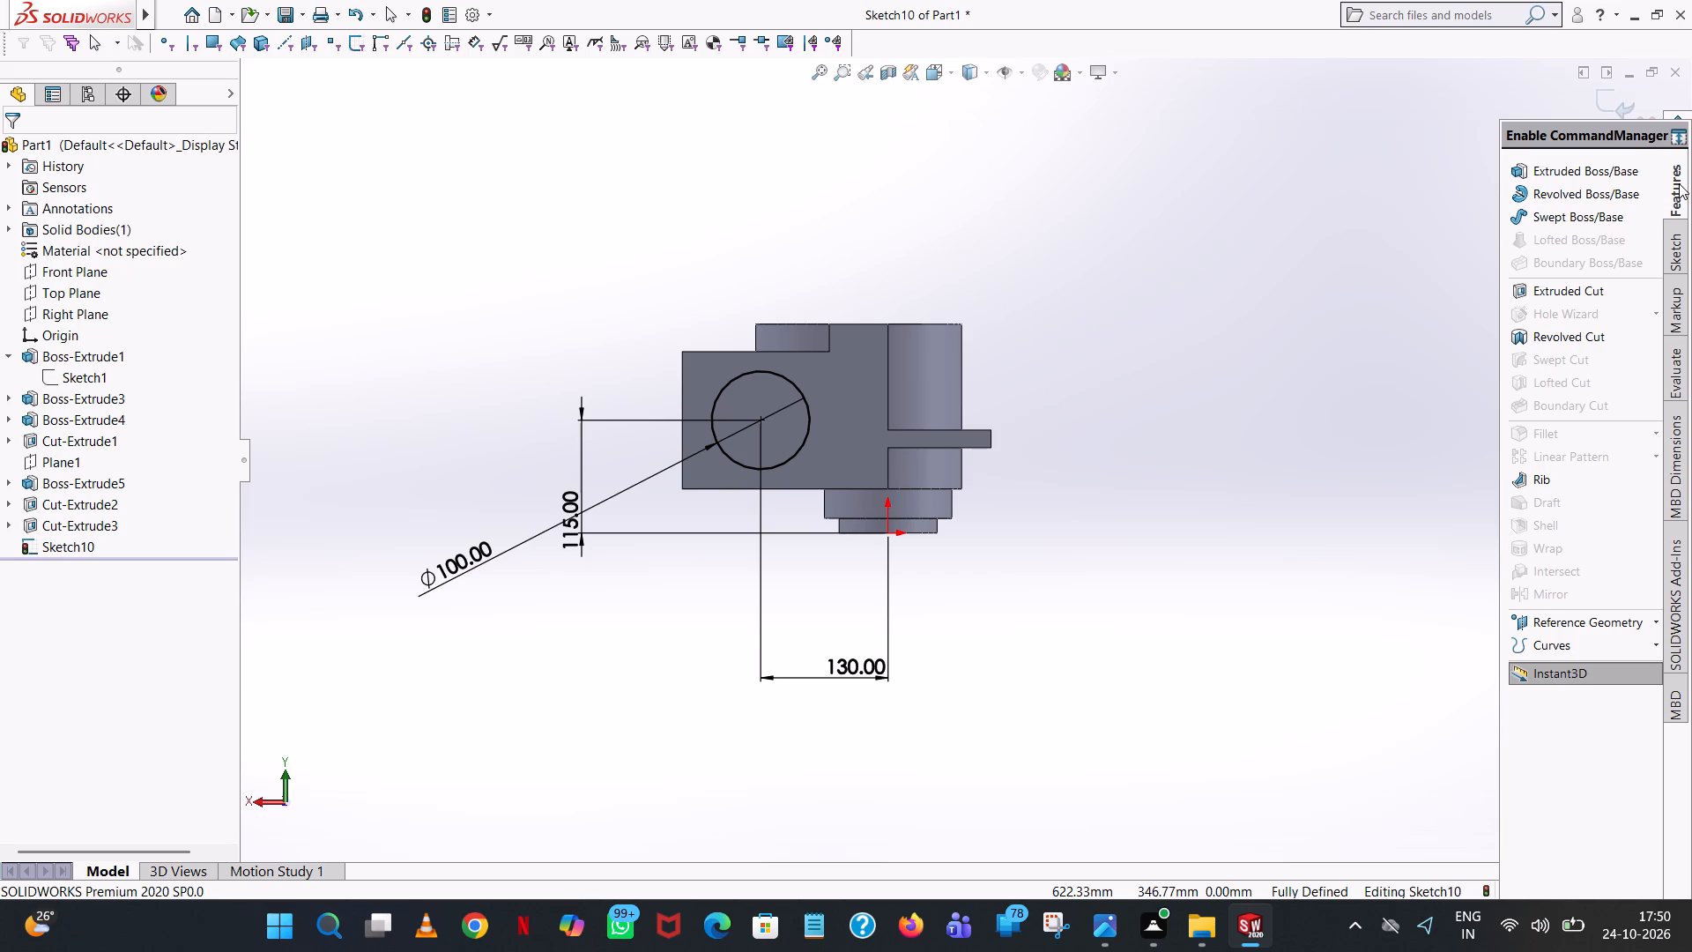
{"action": "left_click", "coordinate": [1644, 171]}
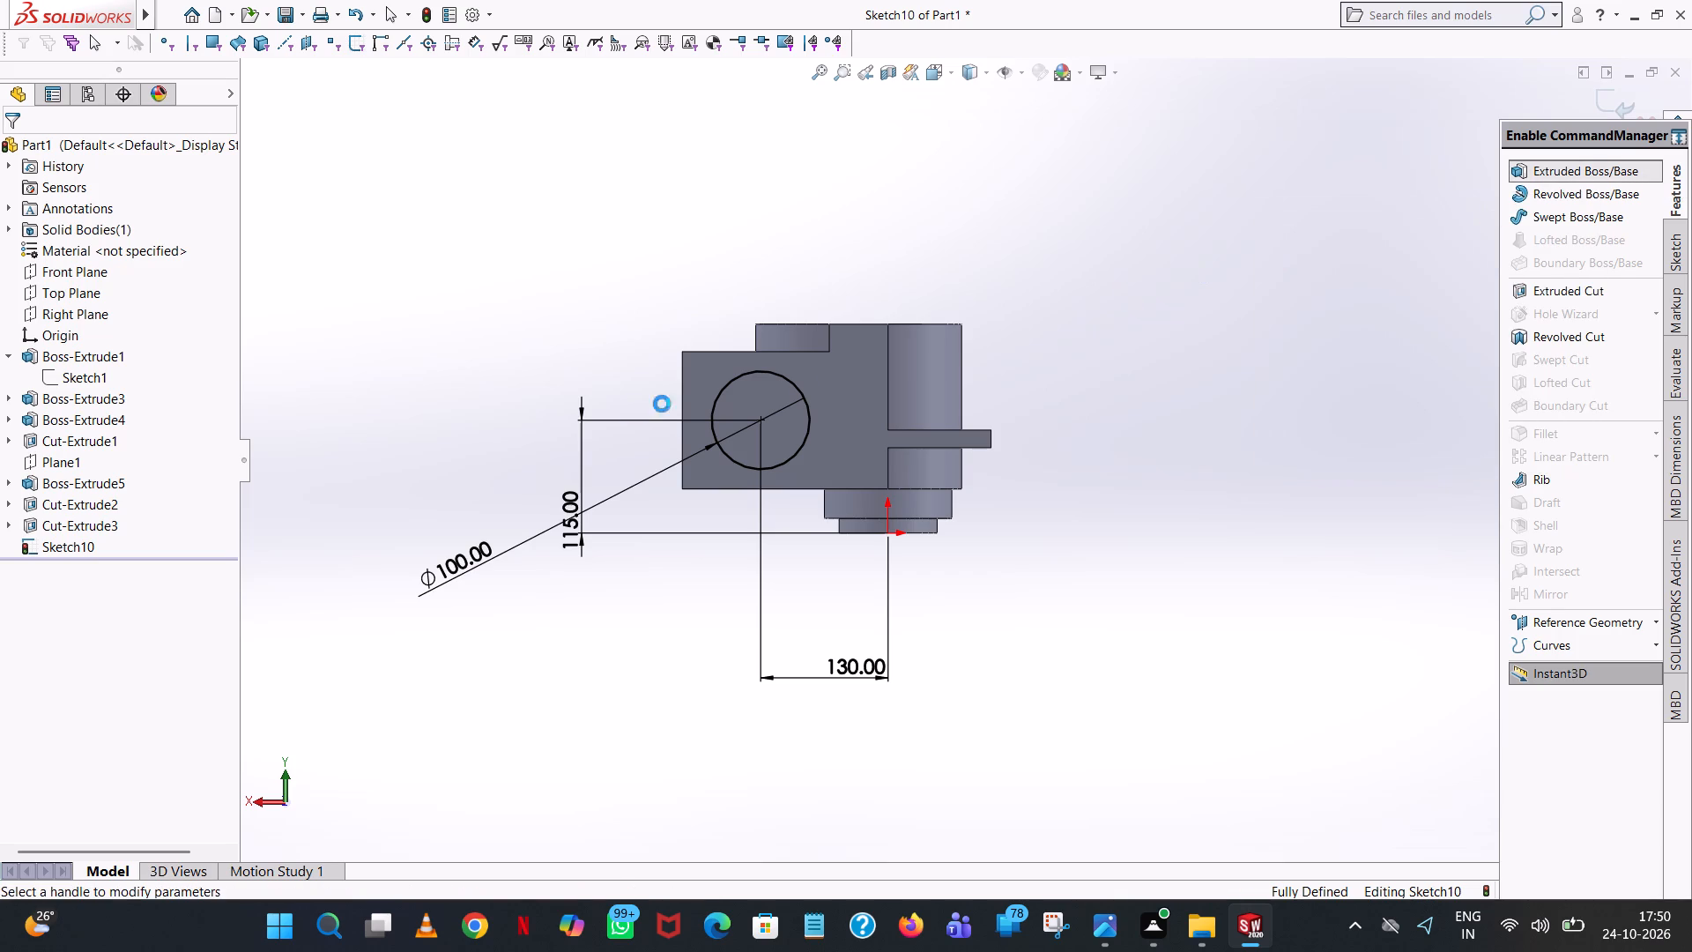
{"action": "type", "text": "60"}
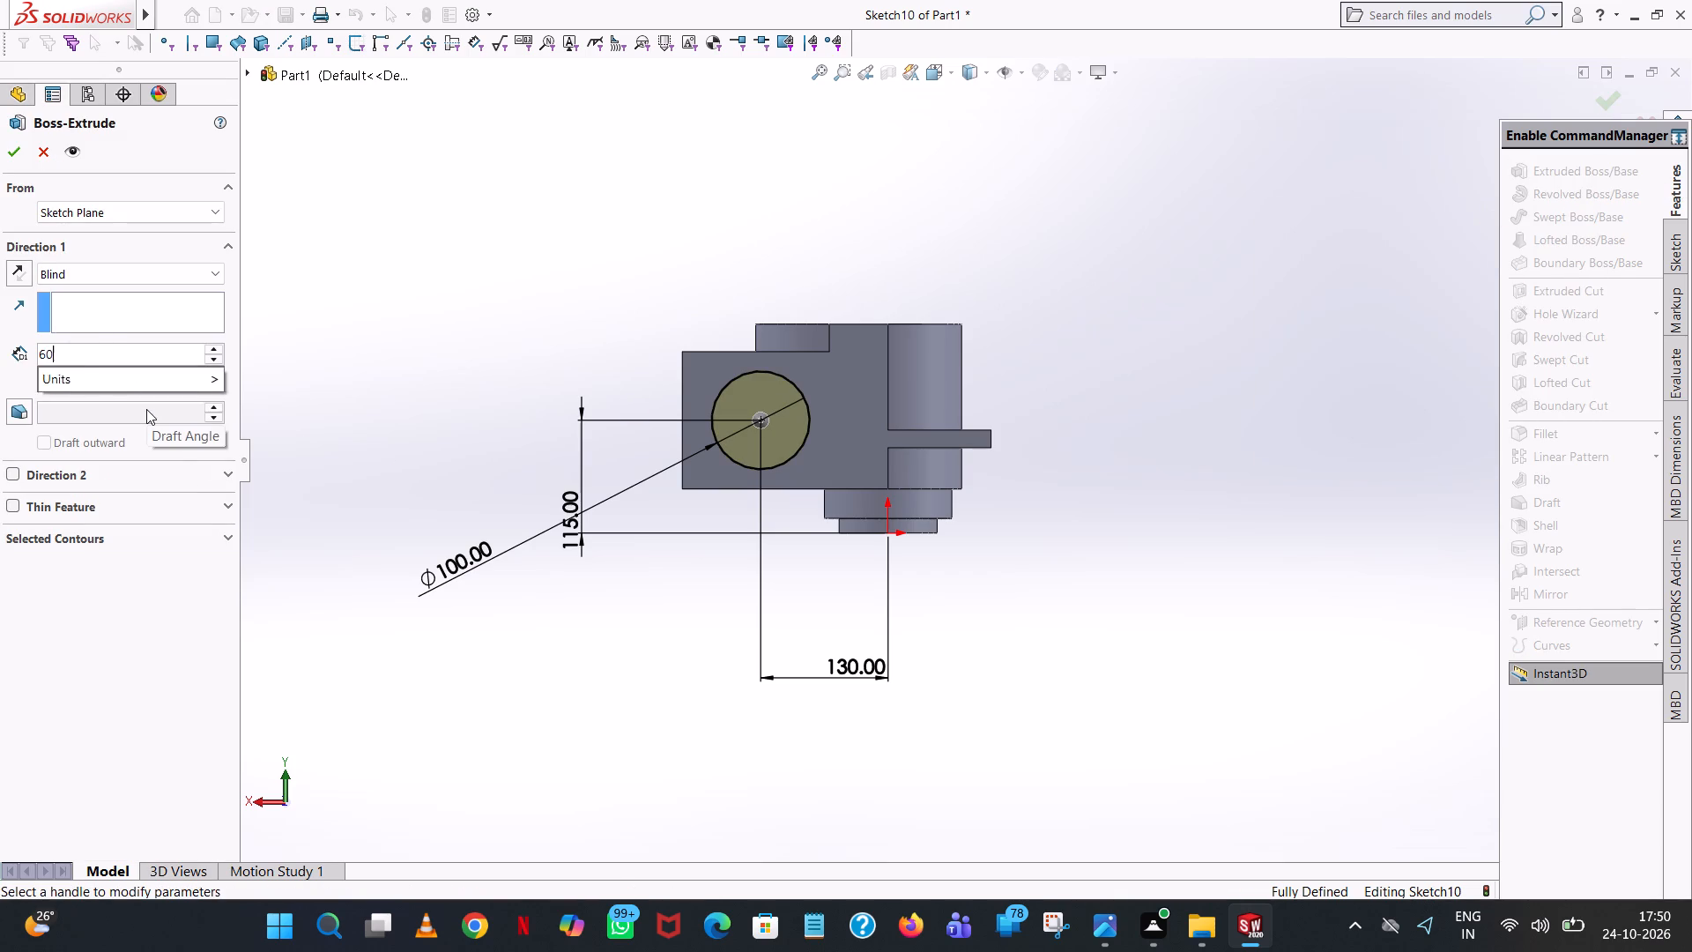
{"action": "key", "text": "Return"}
{"action": "middle_click_drag", "start_coordinate": [701, 294], "coordinate": [883, 420]}
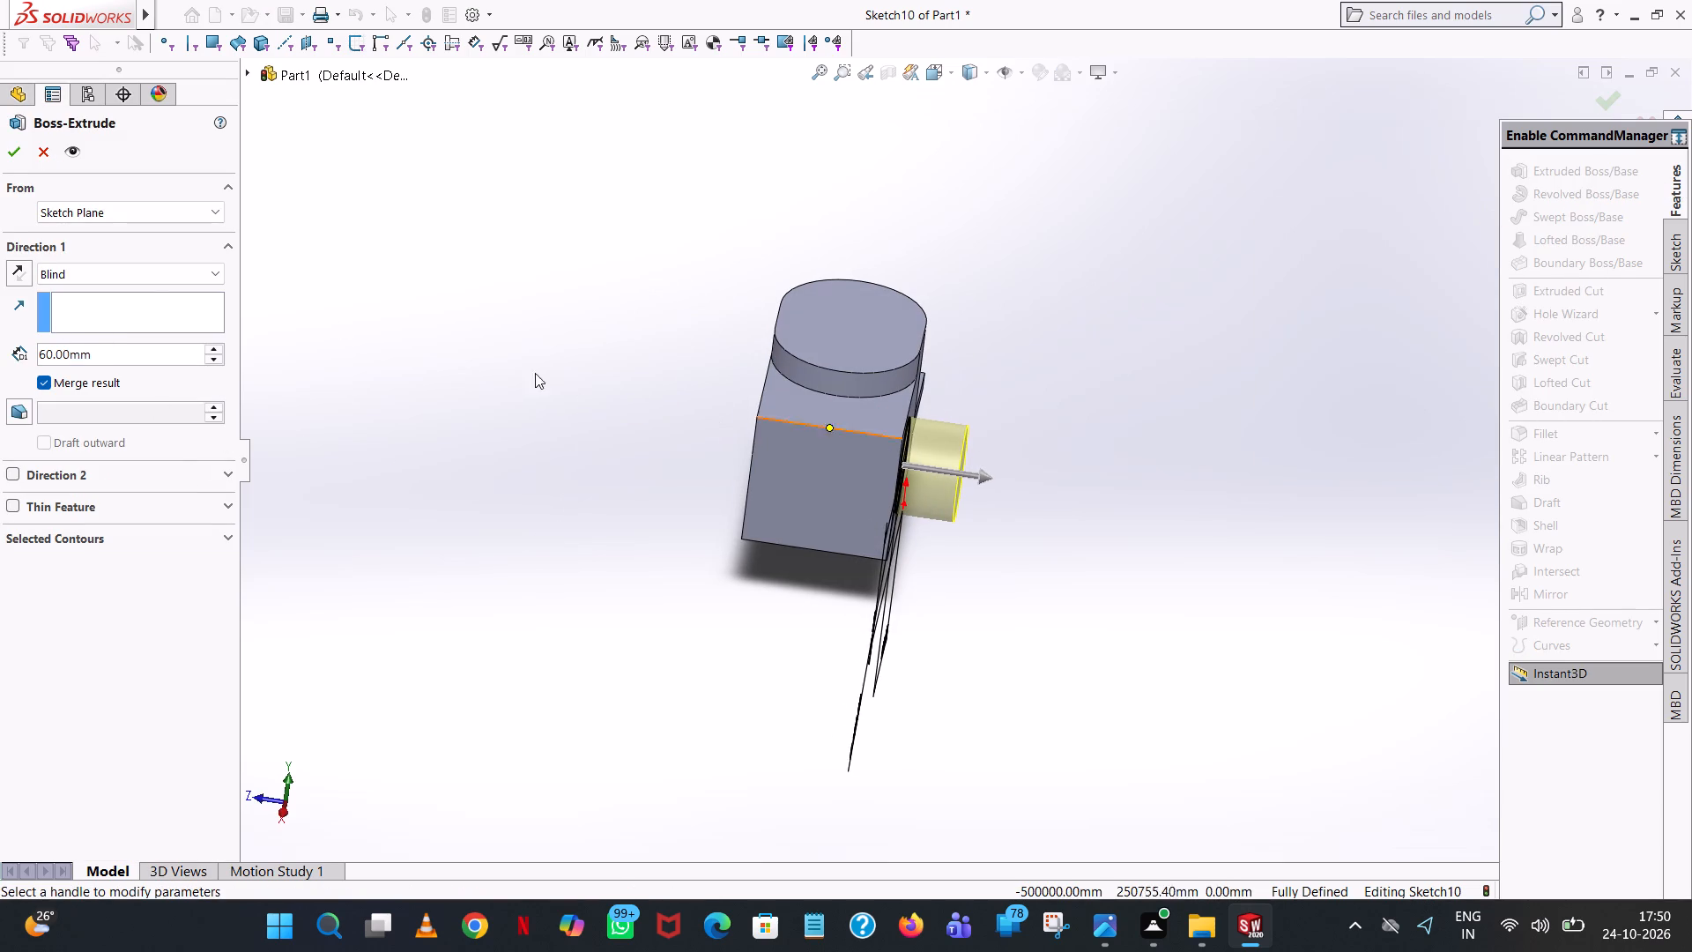
{"action": "left_click", "coordinate": [11, 161]}
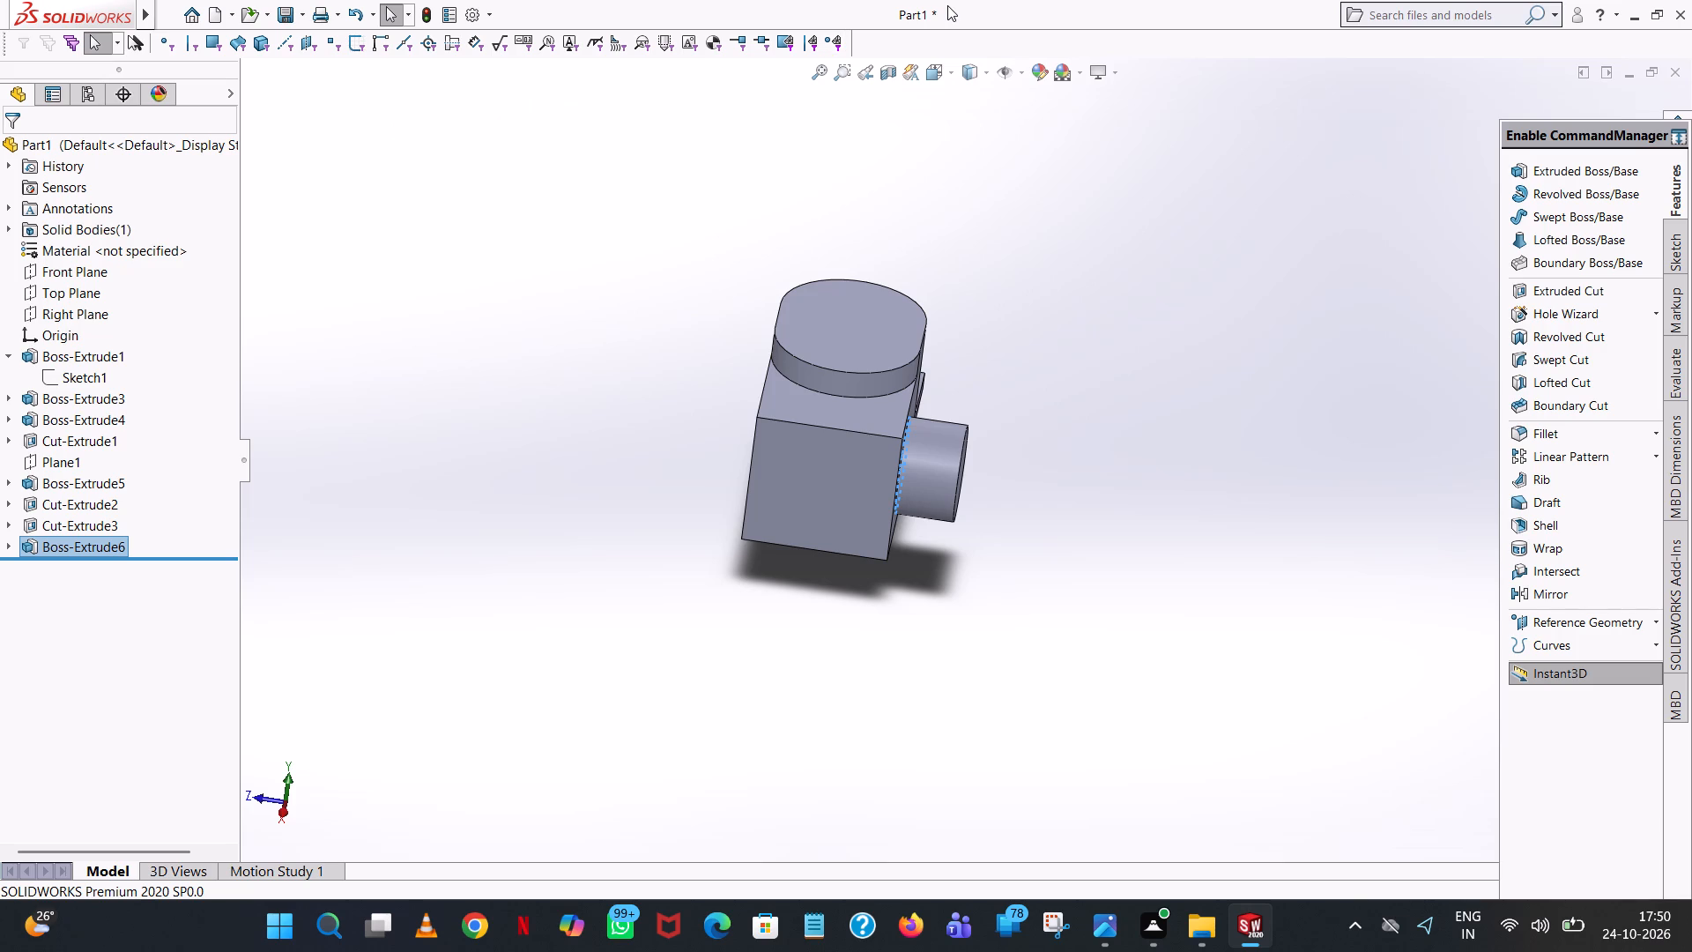
{"action": "middle_click_drag", "start_coordinate": [985, 554], "coordinate": [945, 516]}
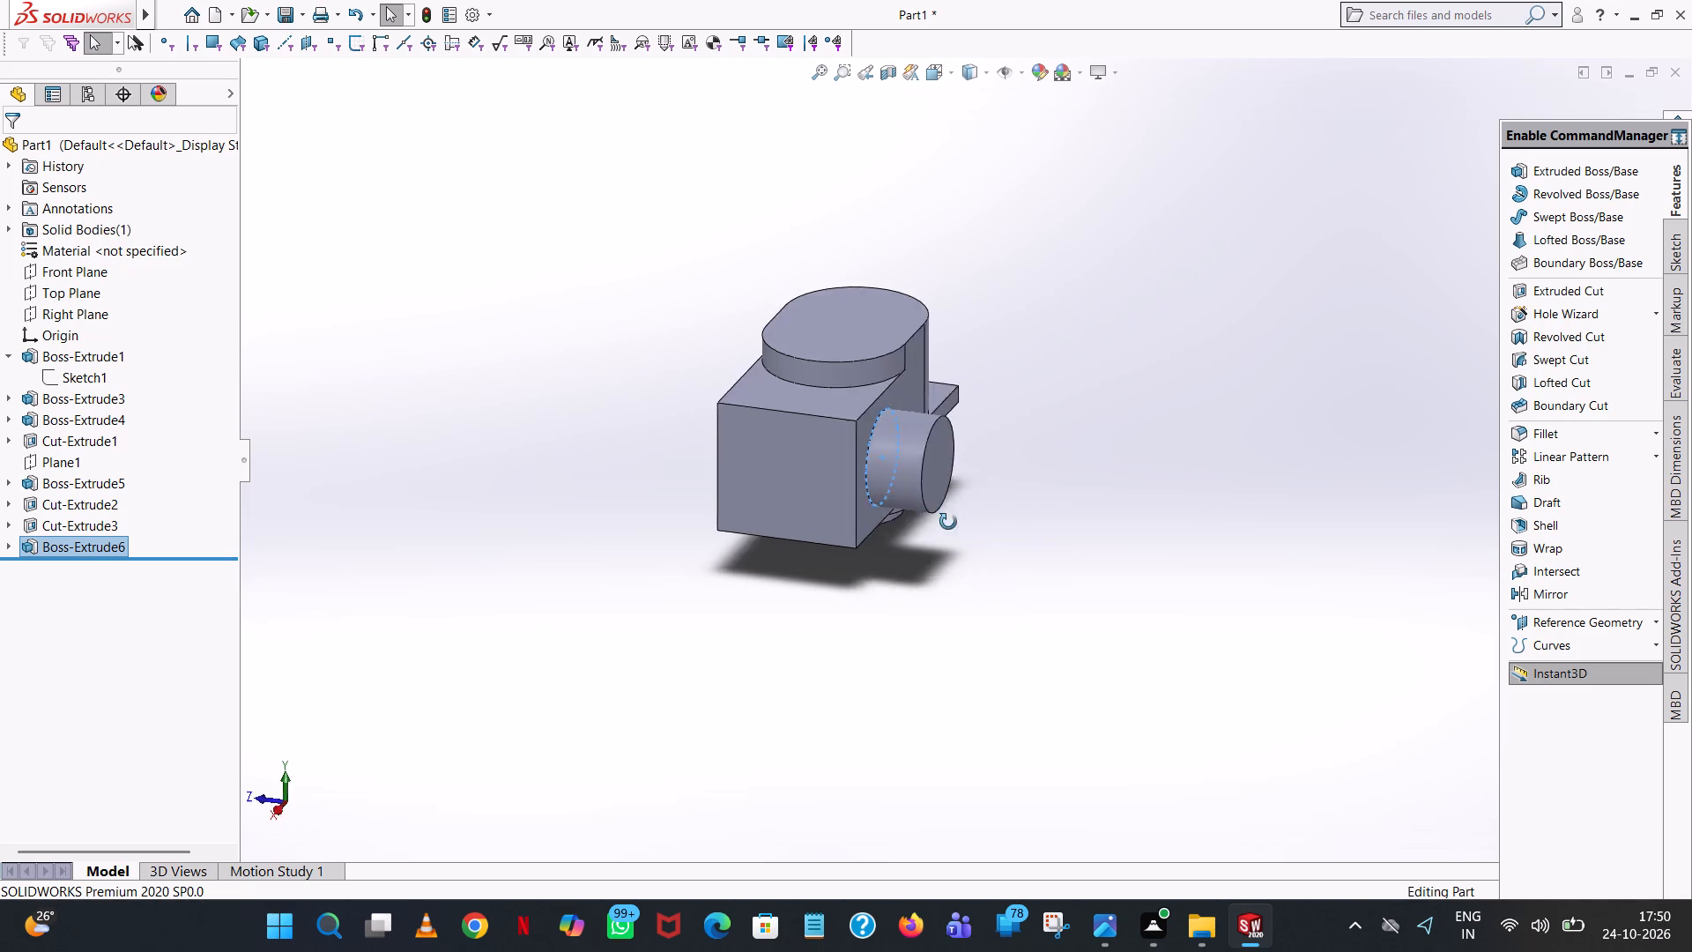
Sketch a circle of 45 mm radius on the port boss's end face, concentric with the boss, for an extruded cut.
{"action": "middle_click_drag", "start_coordinate": [945, 516], "coordinate": [901, 470]}
{"action": "left_click", "coordinate": [1153, 400]}
{"action": "left_click", "coordinate": [1537, 292]}
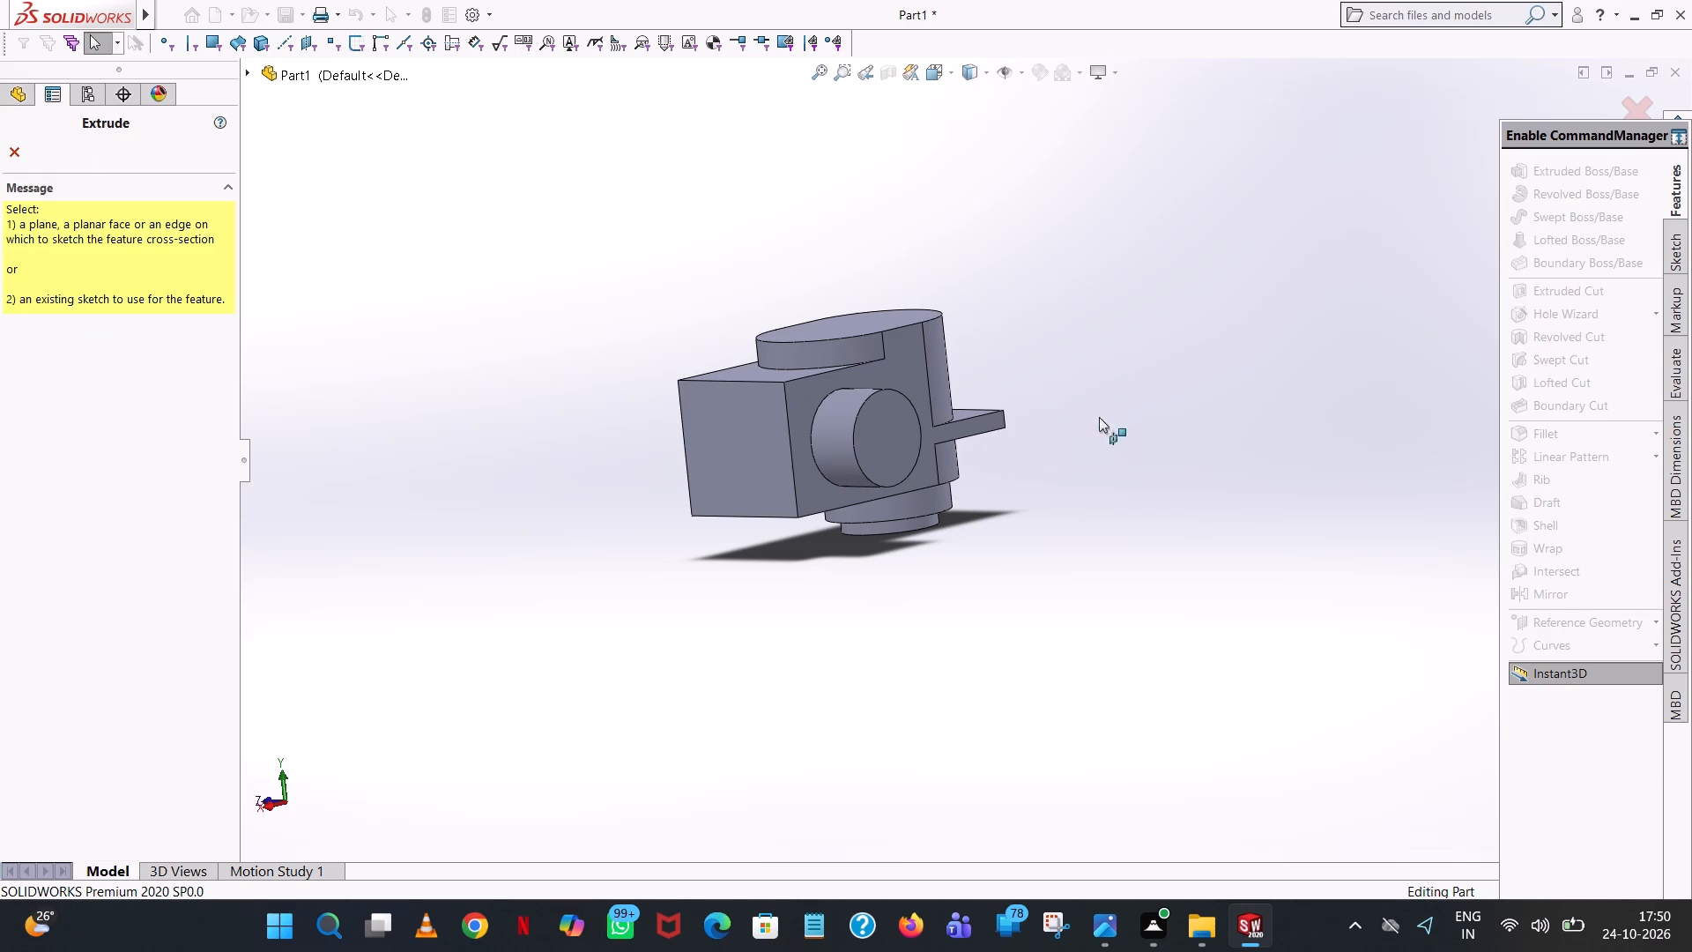
{"action": "left_click", "coordinate": [882, 435]}
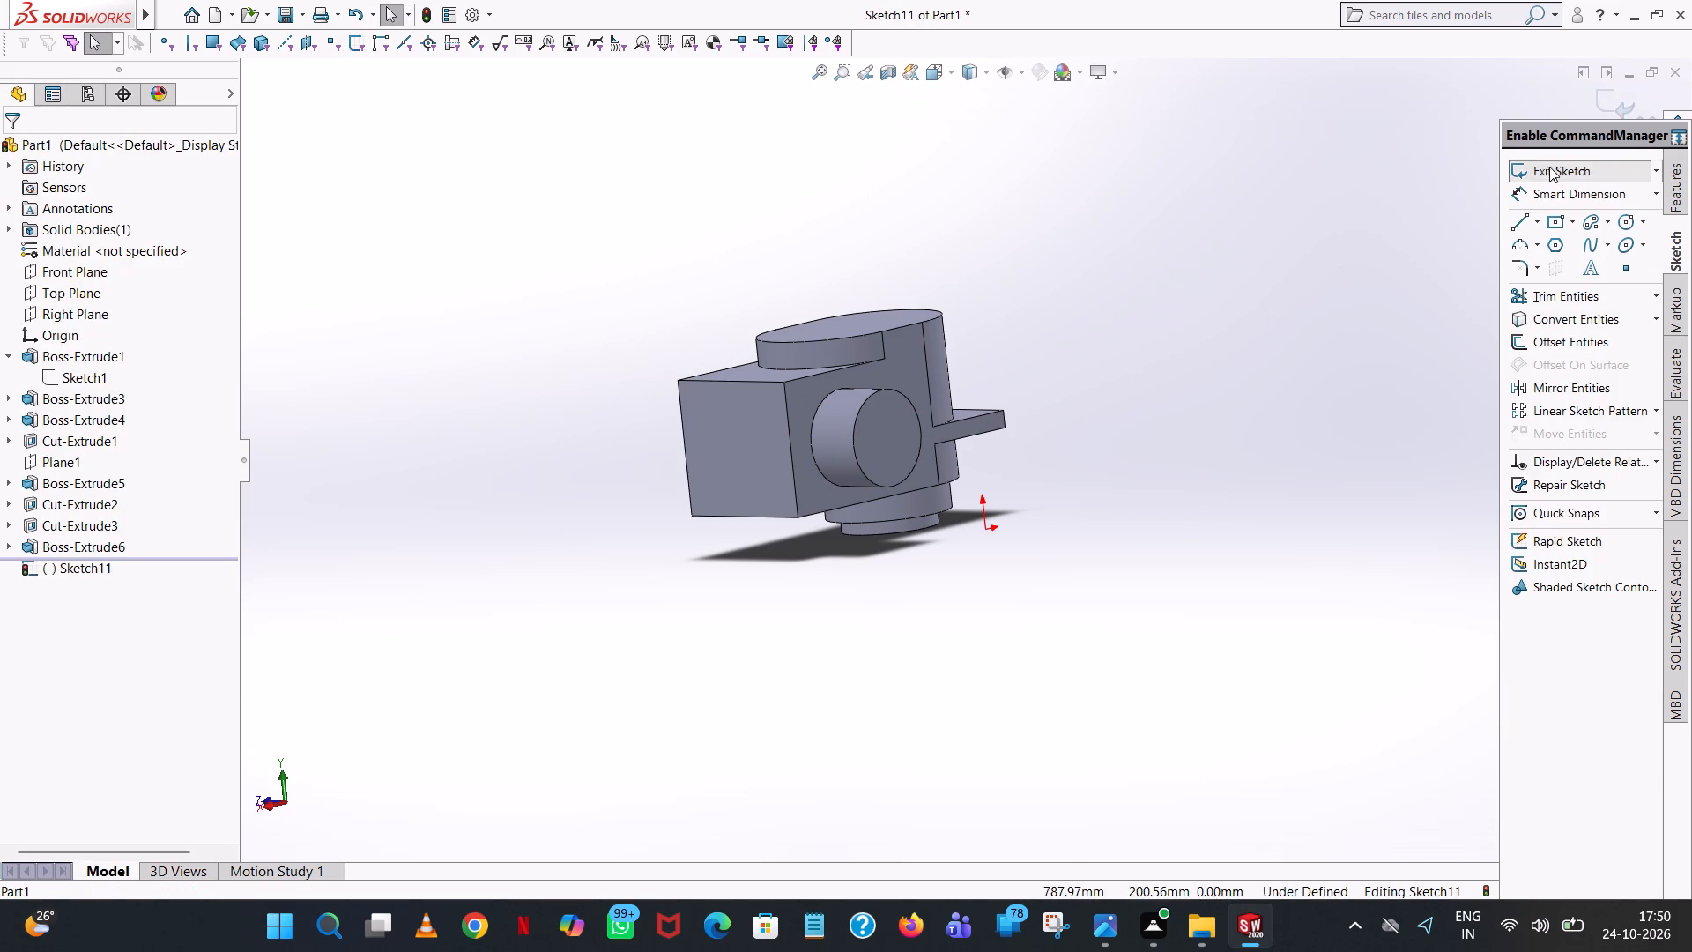
{"action": "left_click", "coordinate": [950, 75]}
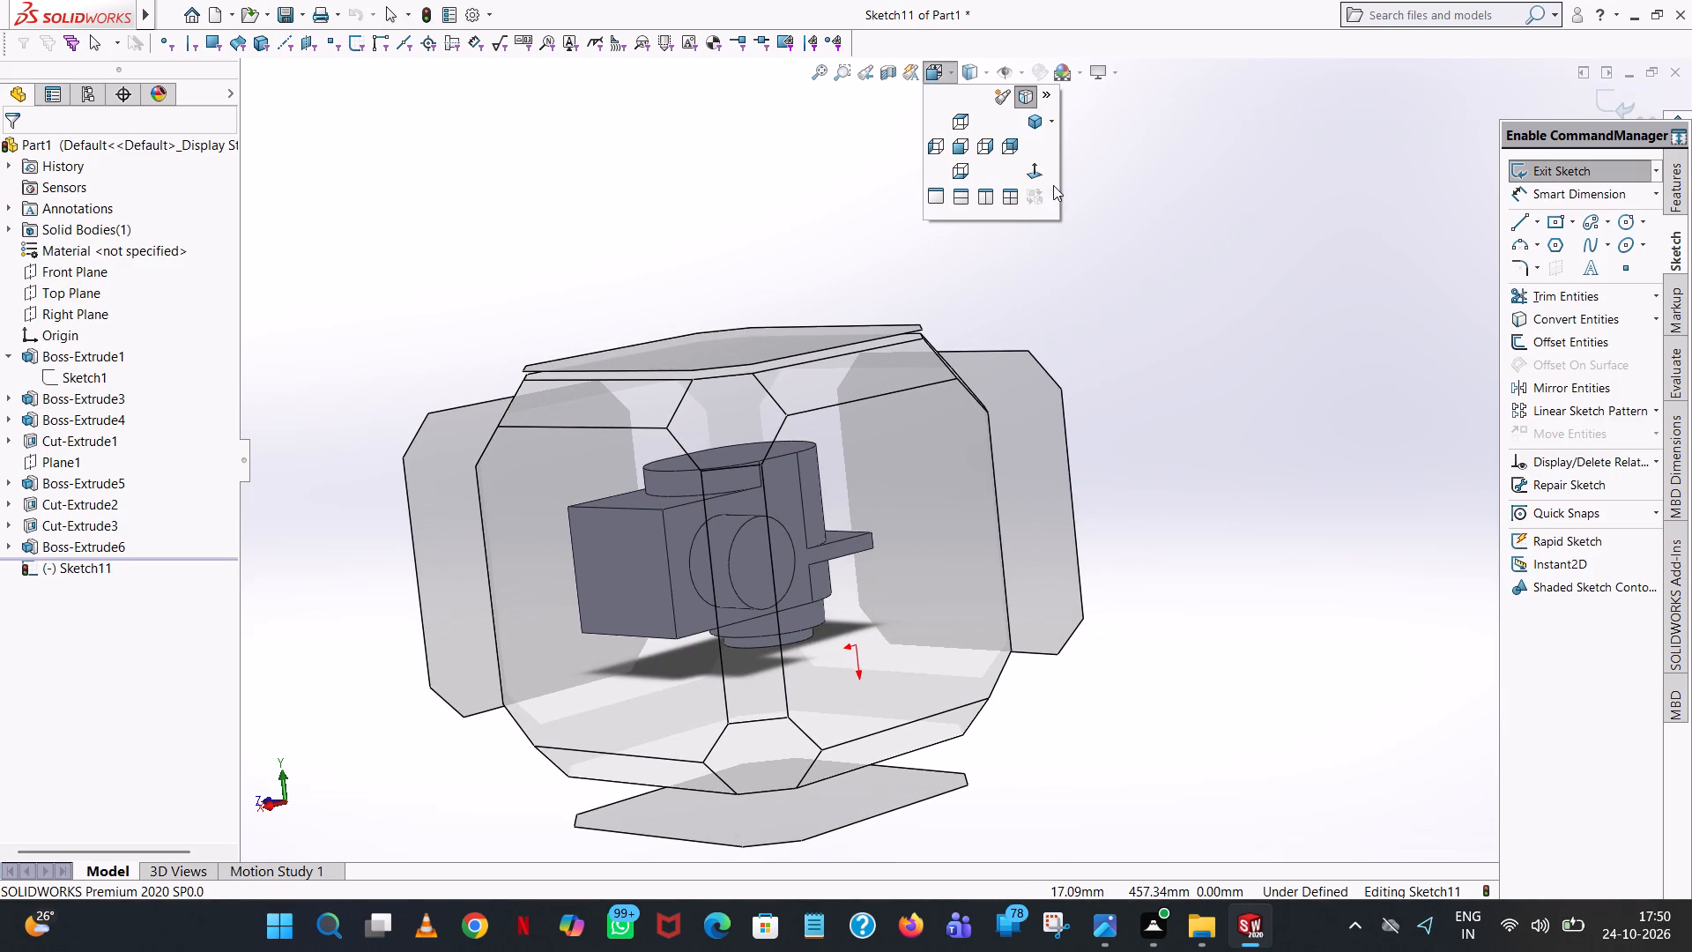
{"action": "left_click", "coordinate": [1044, 179]}
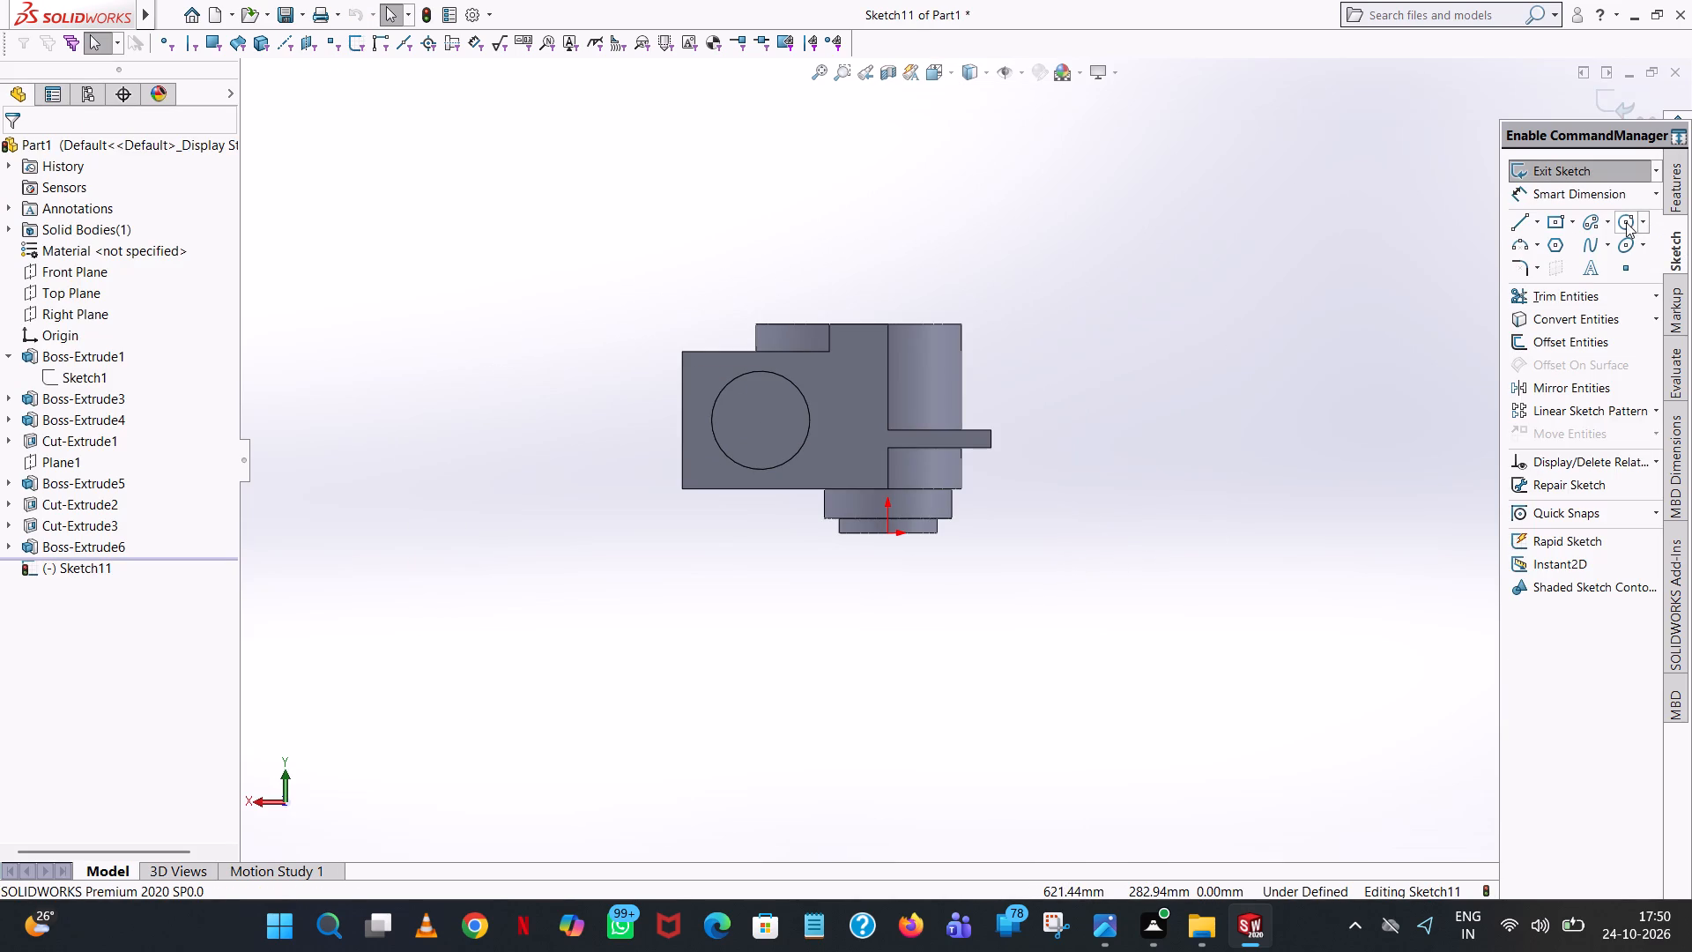
{"action": "left_click", "coordinate": [1625, 221]}
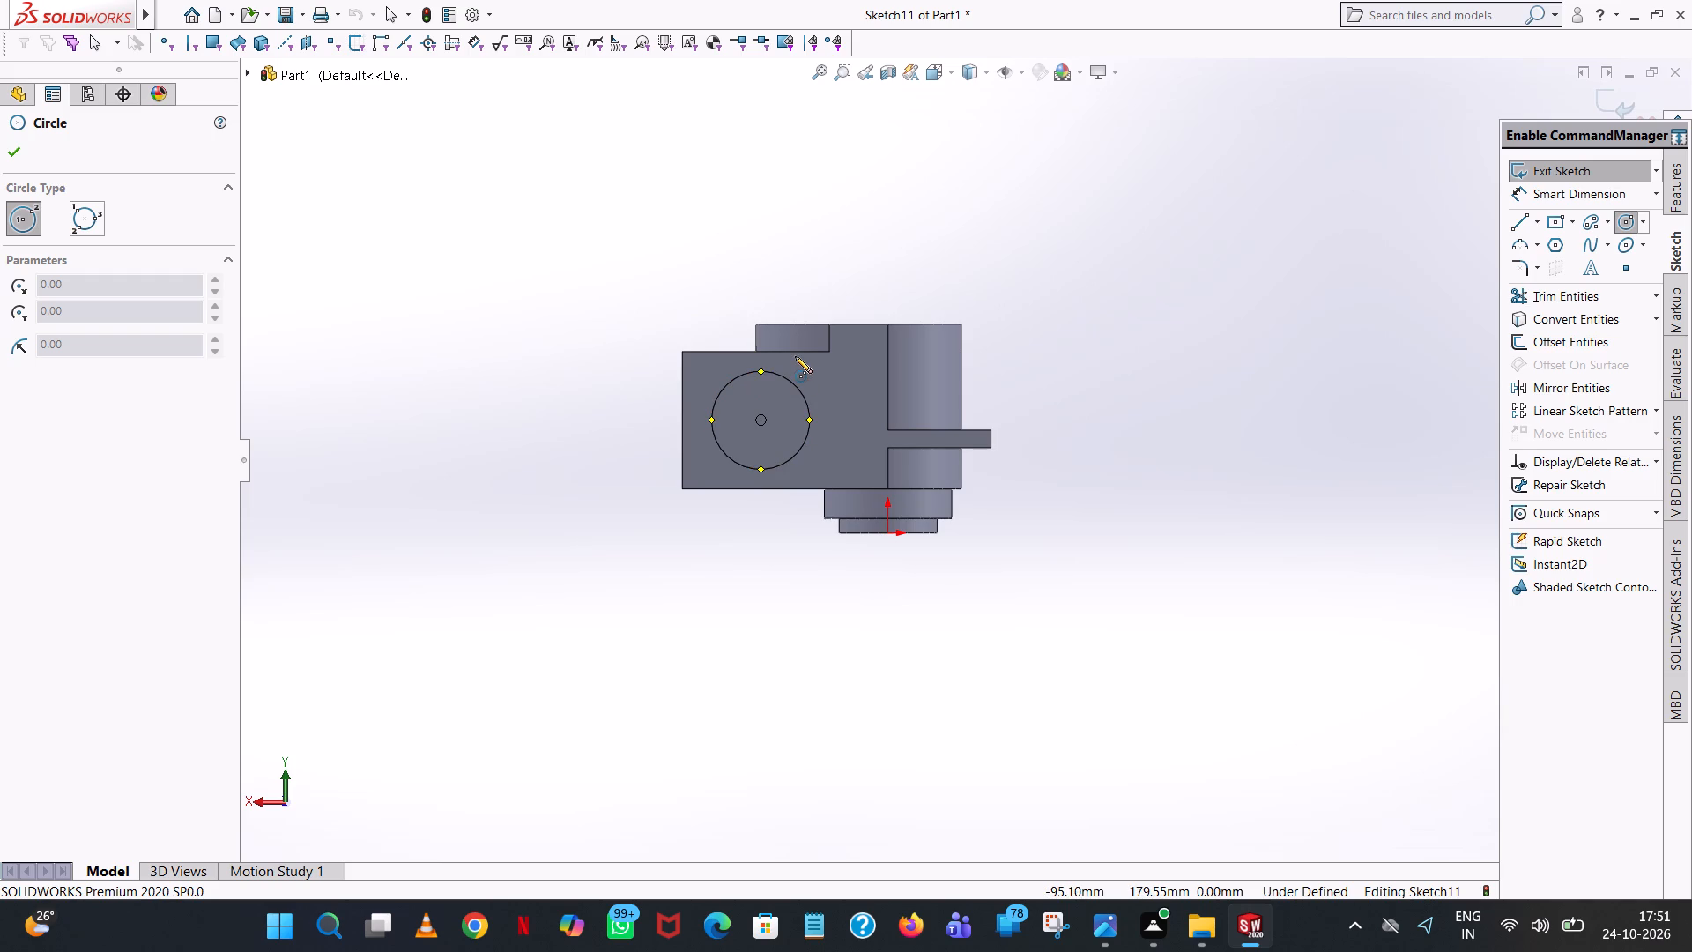
{"action": "left_click", "coordinate": [762, 419]}
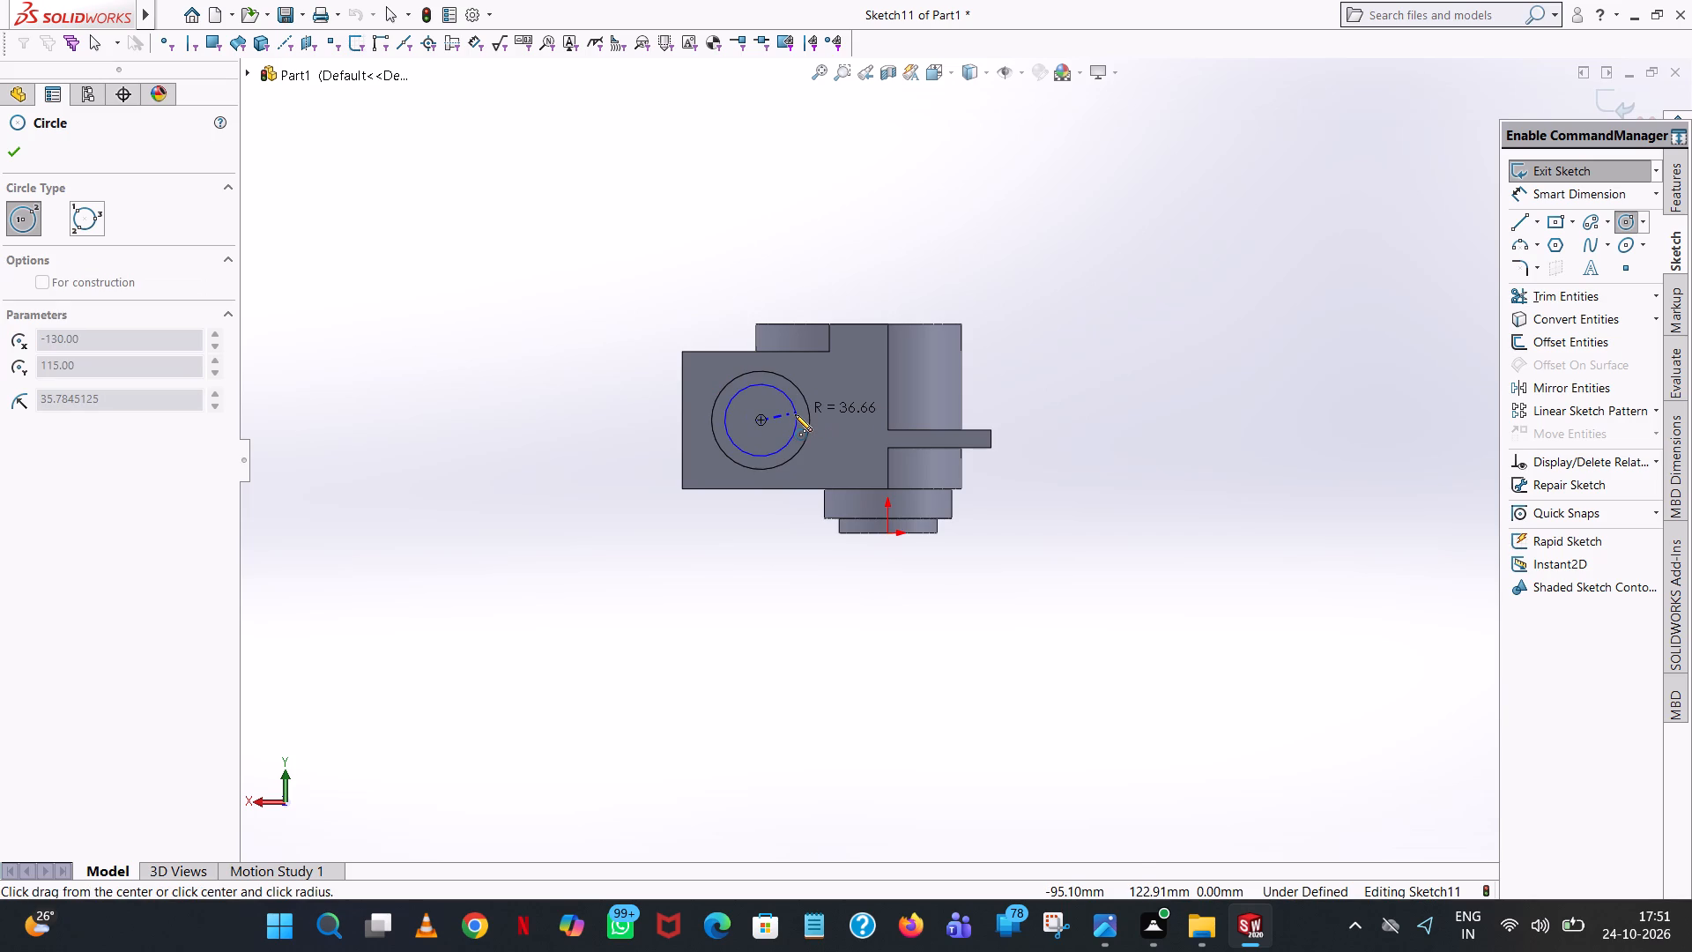
{"action": "left_click", "coordinate": [795, 414]}
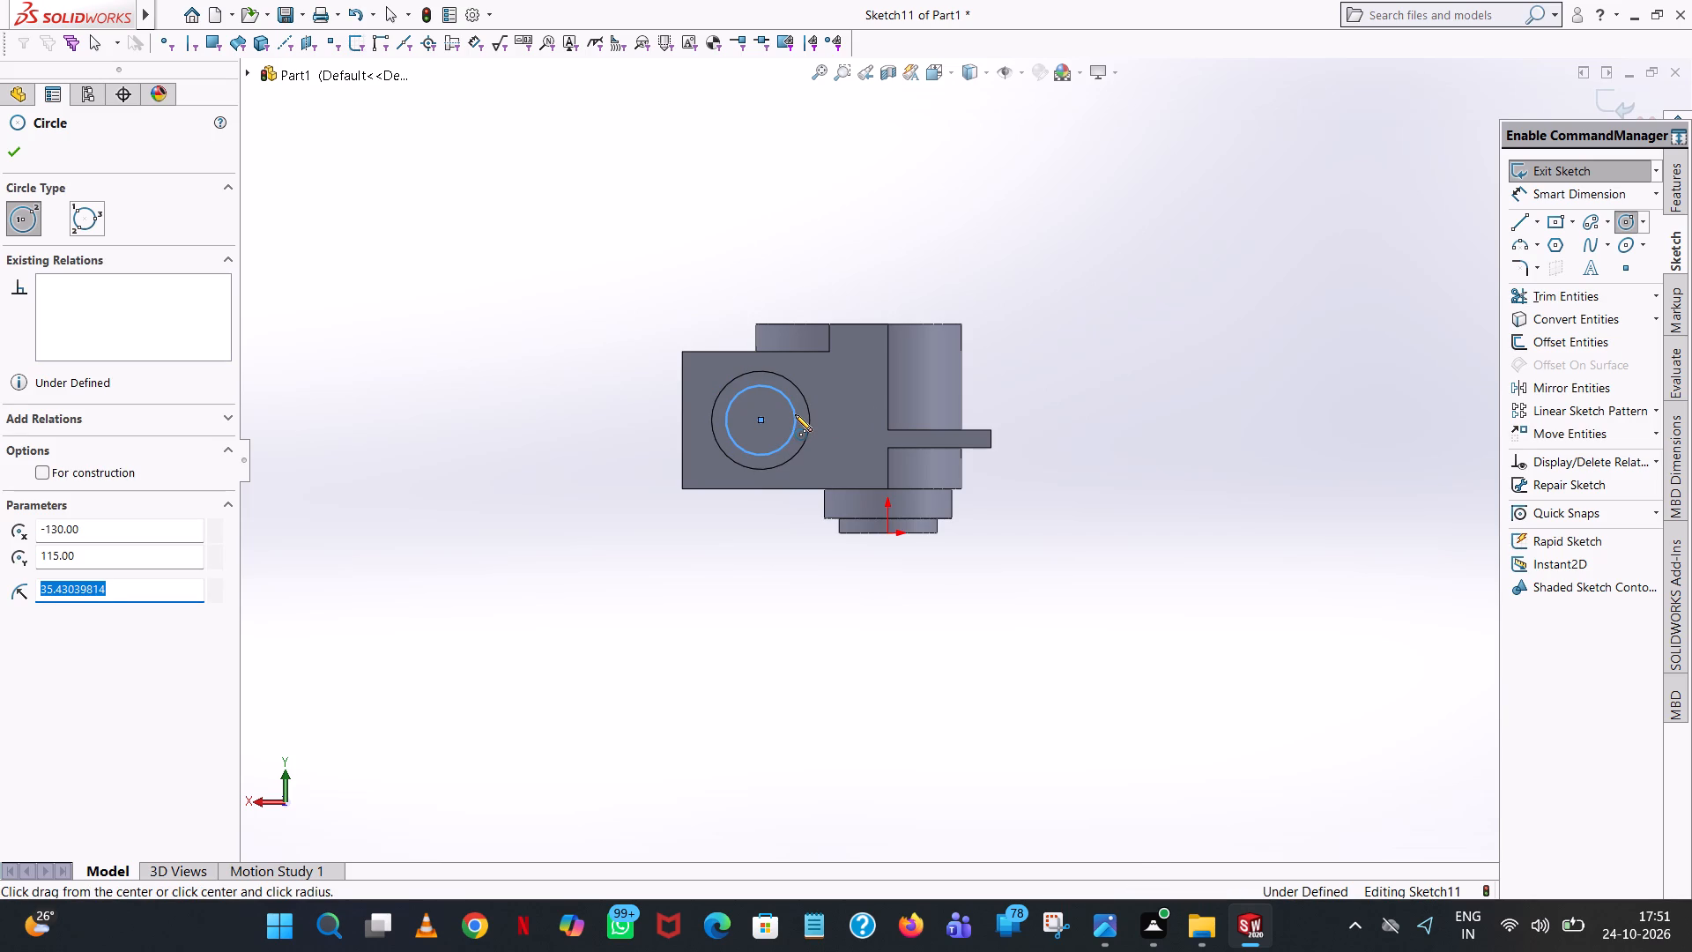
{"action": "type", "text": "90/2"}
{"action": "key", "text": "Return"}
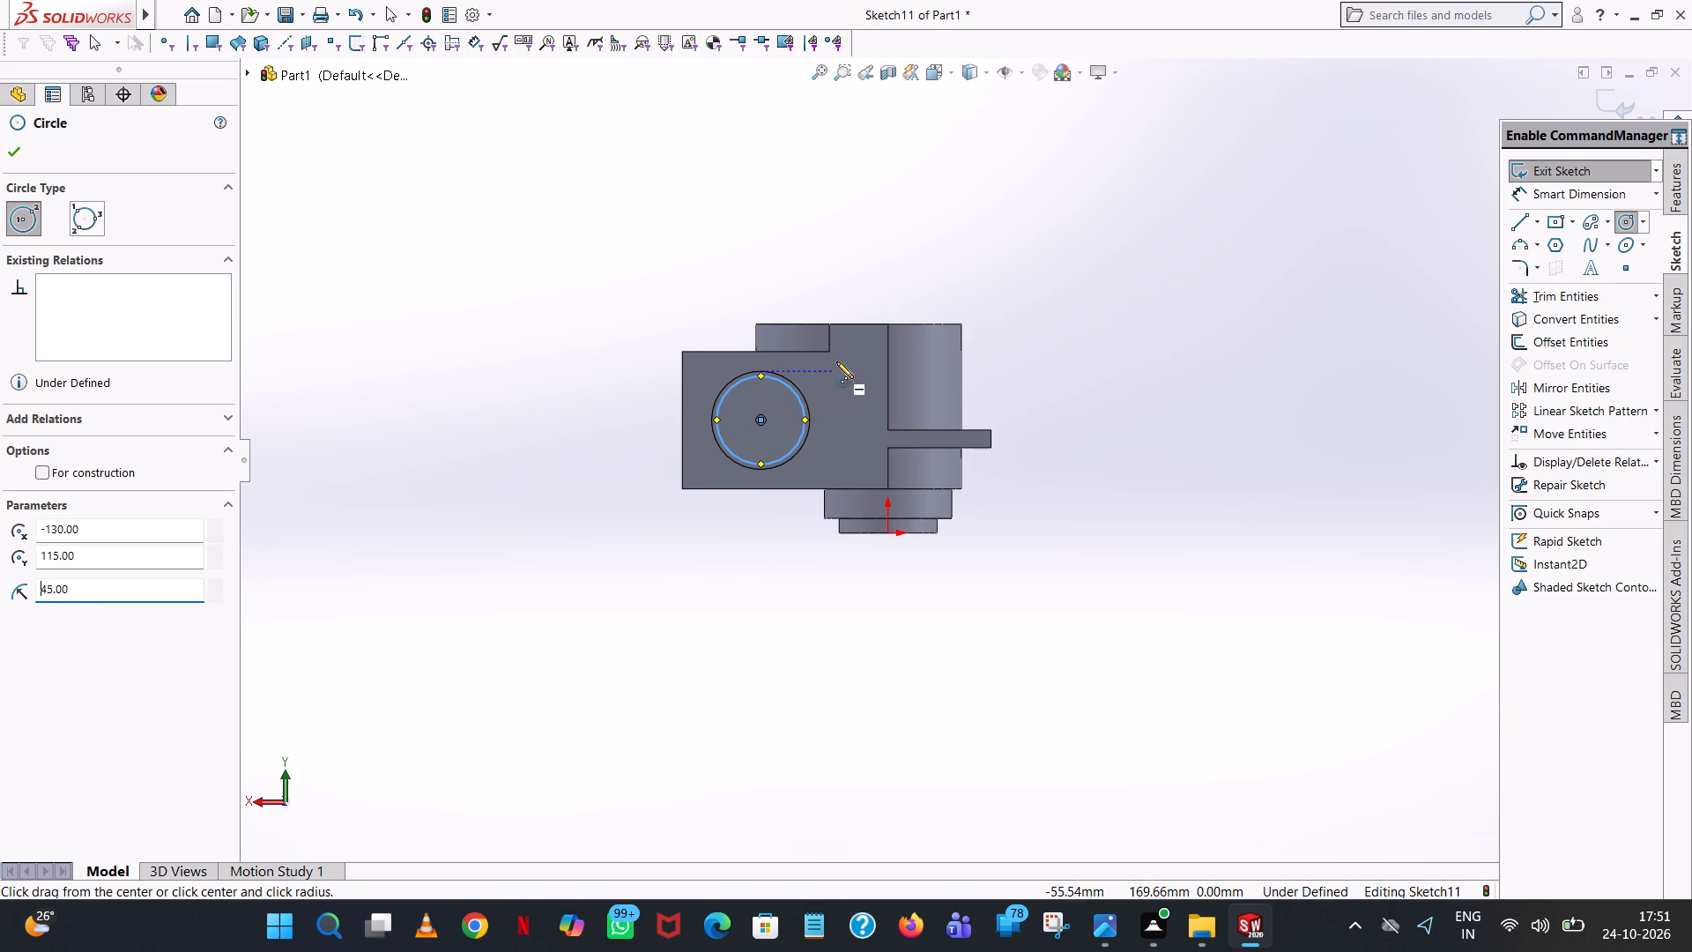
{"action": "left_click", "coordinate": [21, 151]}
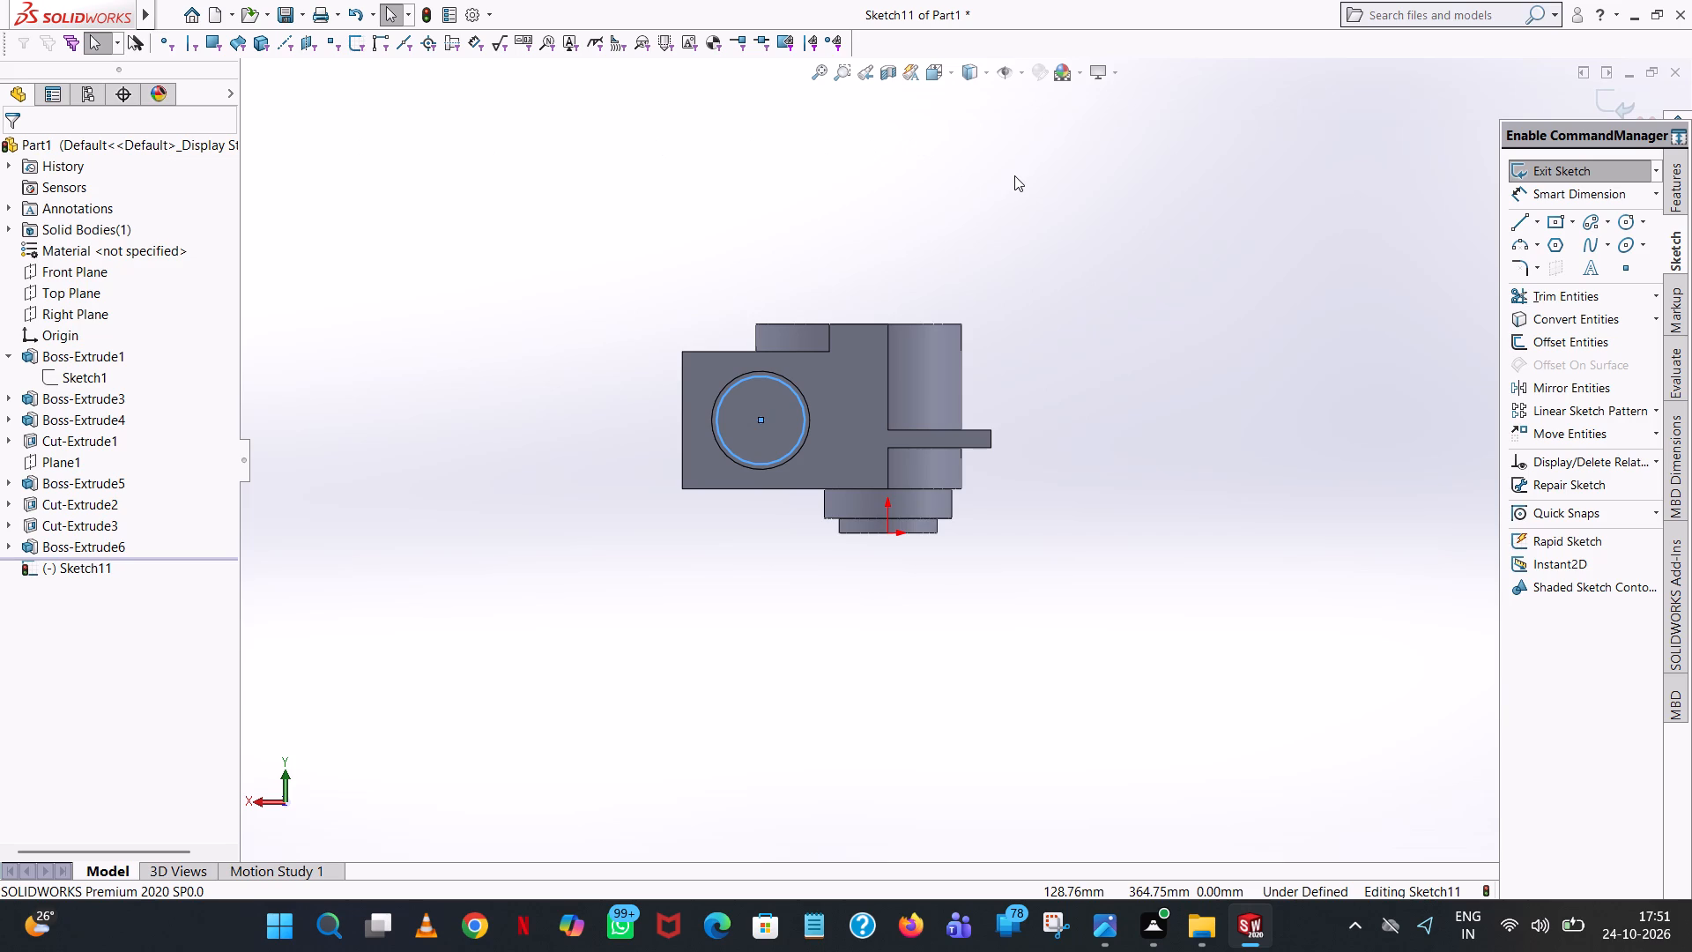
{"action": "left_click", "coordinate": [987, 183]}
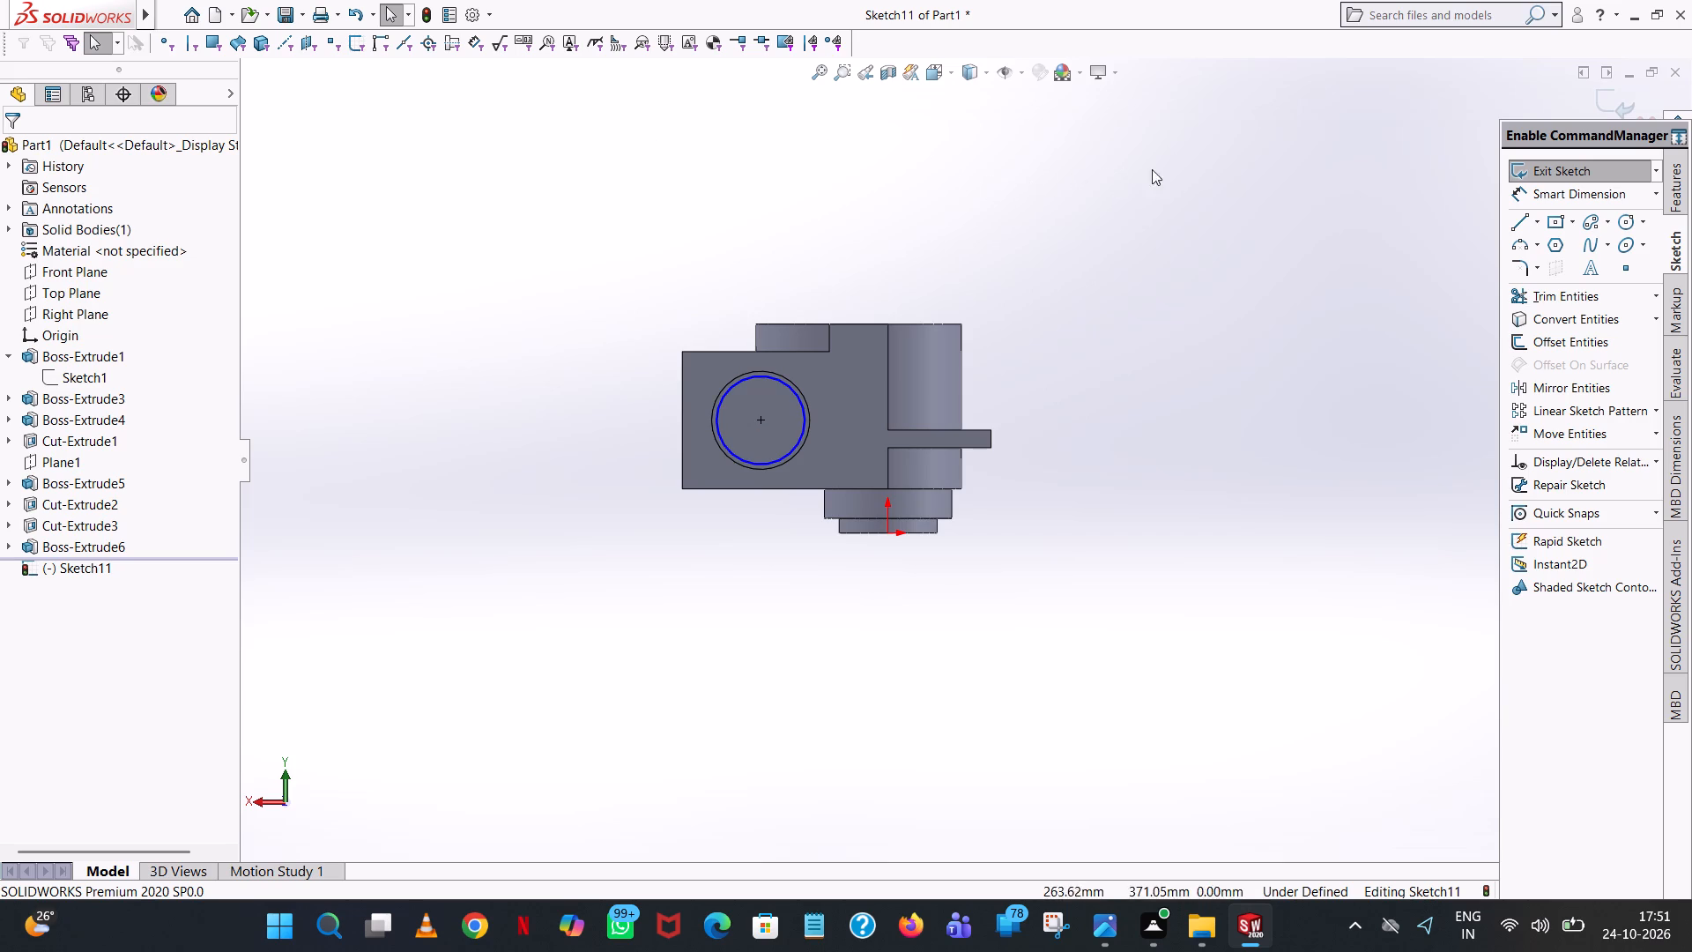
Dimension the diameter of the circle on the boss's end face.
{"action": "left_click", "coordinate": [1615, 195]}
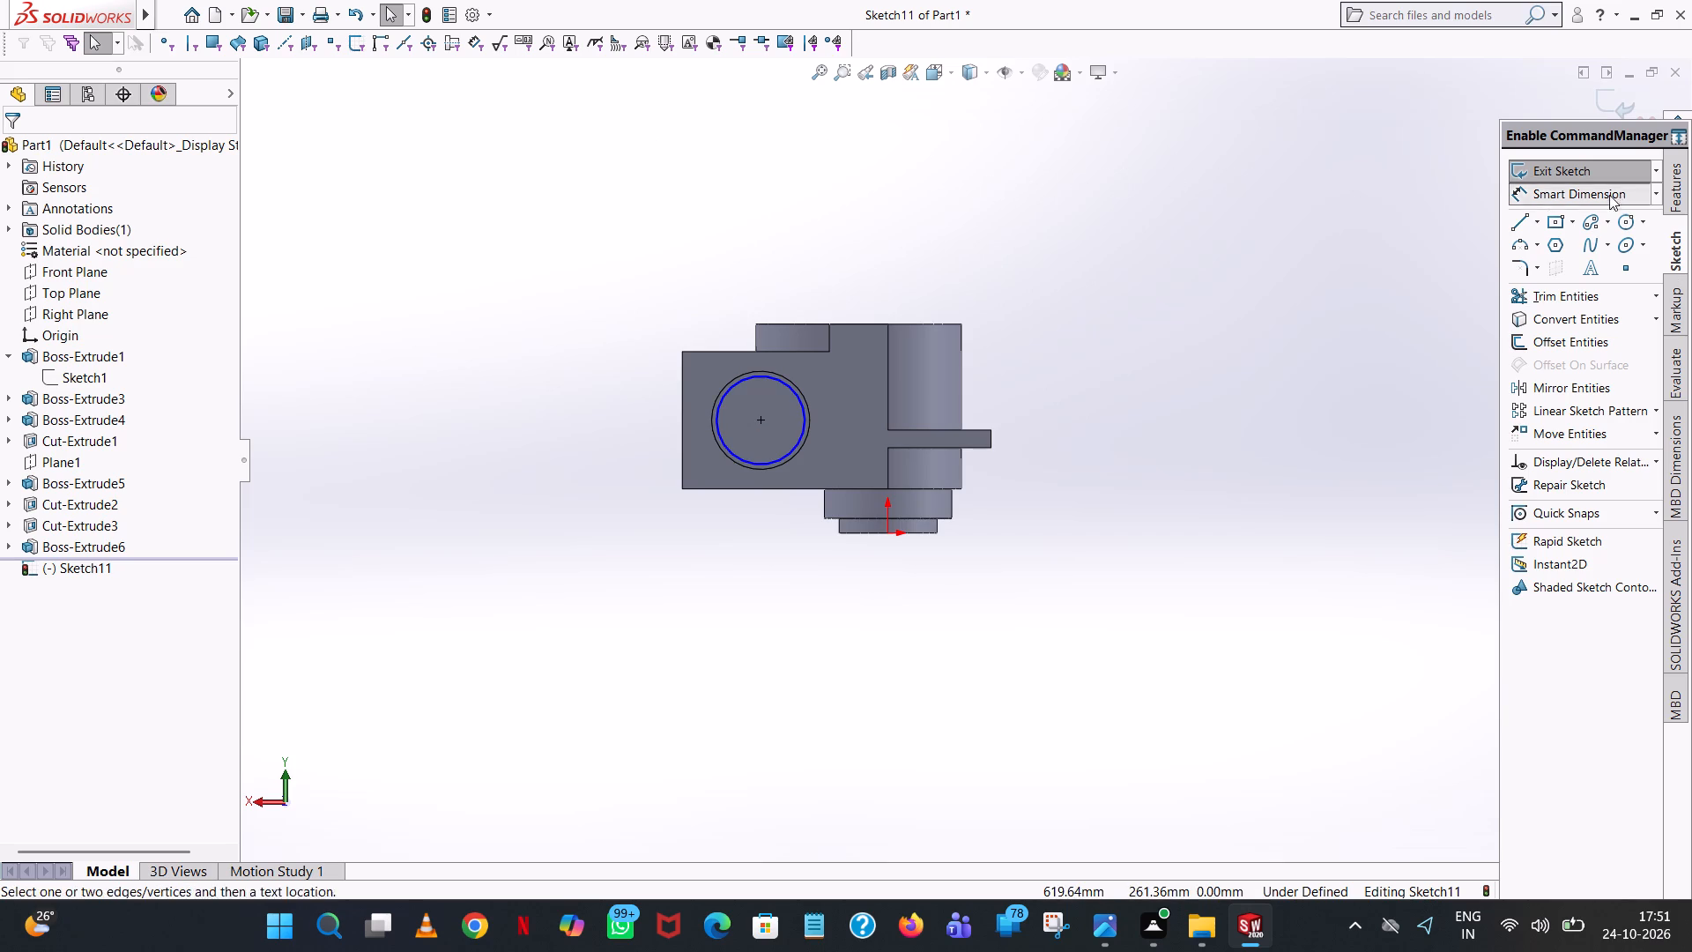
{"action": "left_click", "coordinate": [805, 439]}
{"action": "left_click", "coordinate": [1321, 305]}
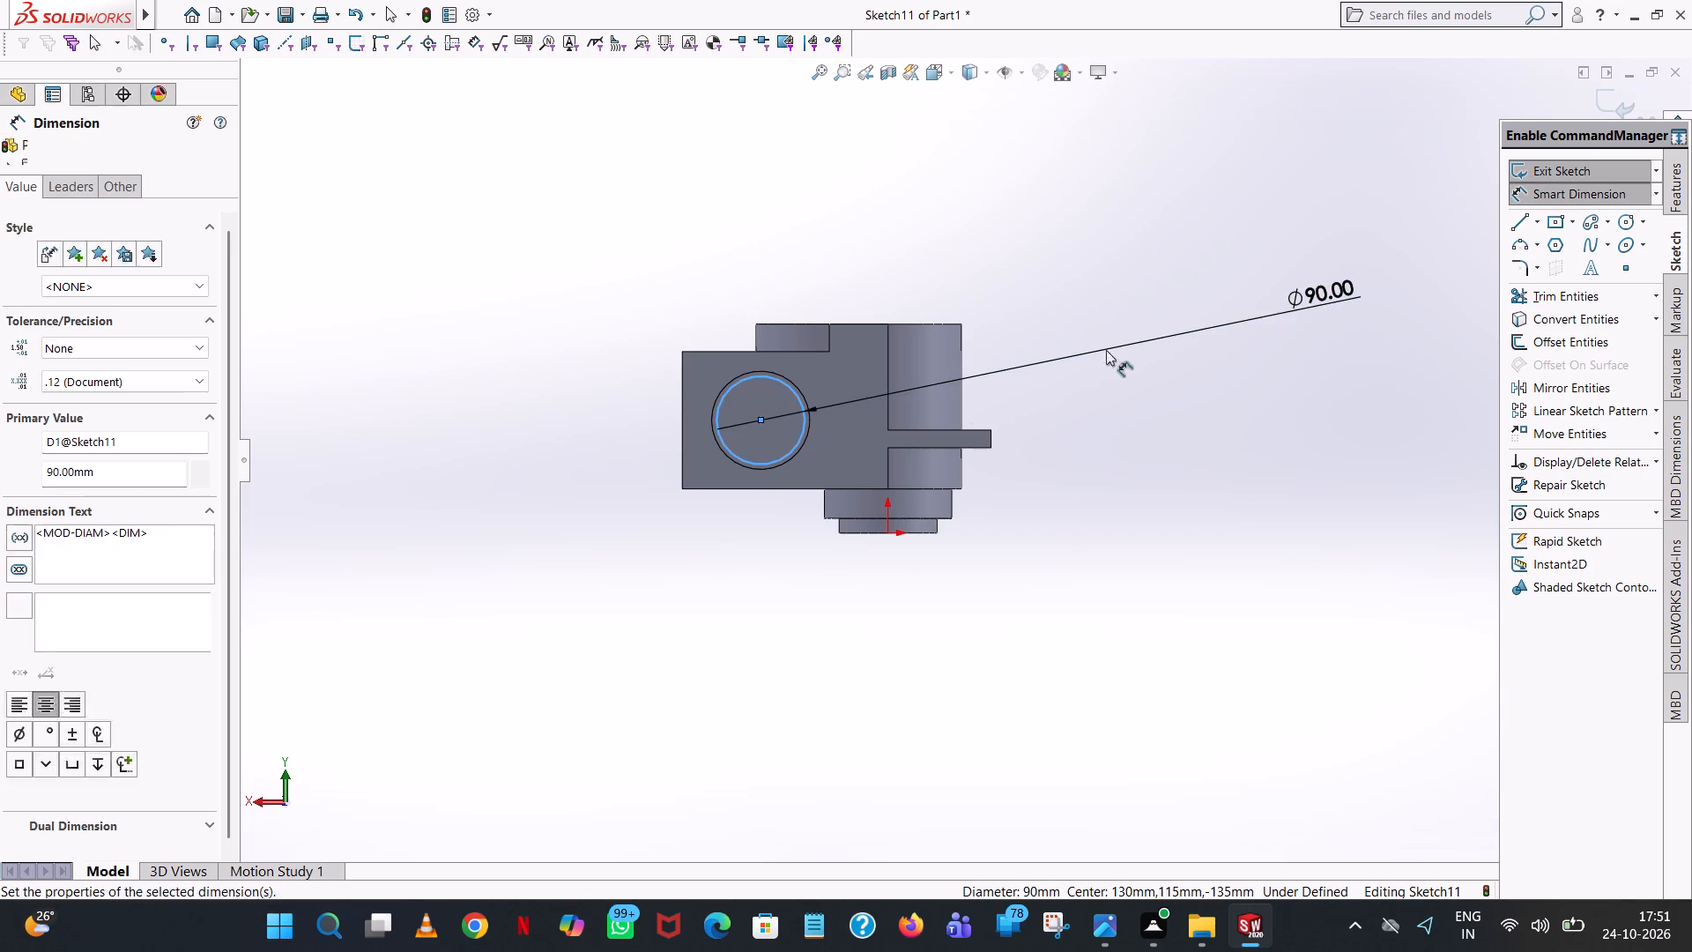
{"action": "left_click", "coordinate": [1235, 273]}
{"action": "left_click", "coordinate": [989, 210]}
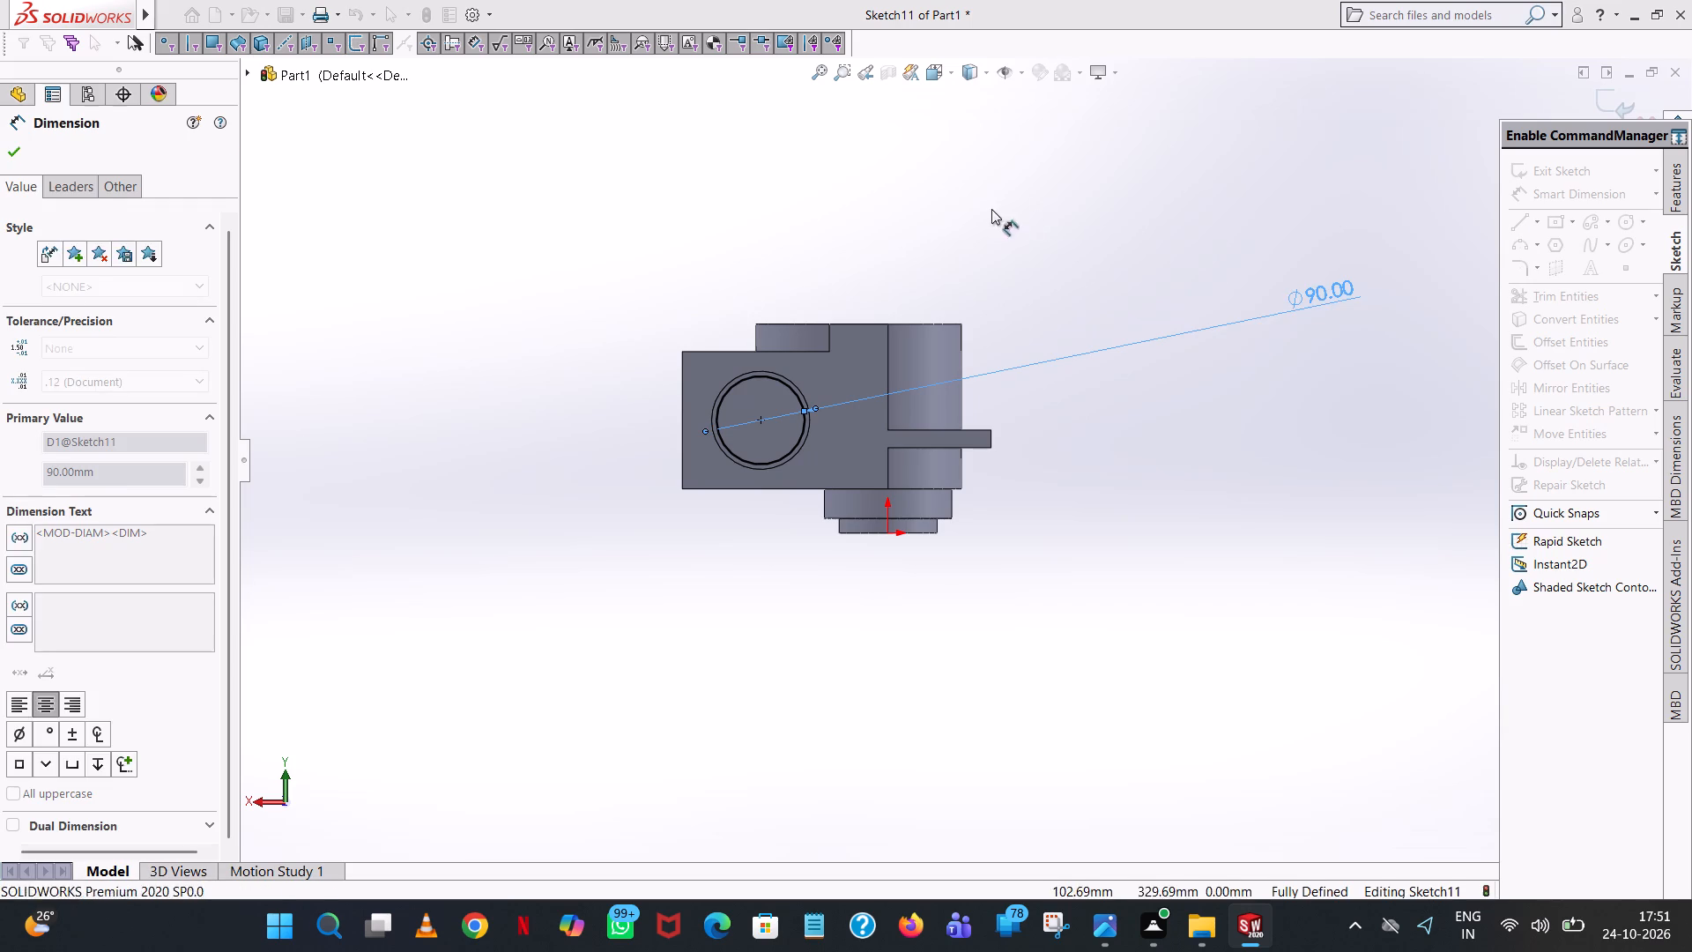
Cut the circle into the port boss as a 15 mm blind extruded cut from the end face.
{"action": "left_click", "coordinate": [1673, 184]}
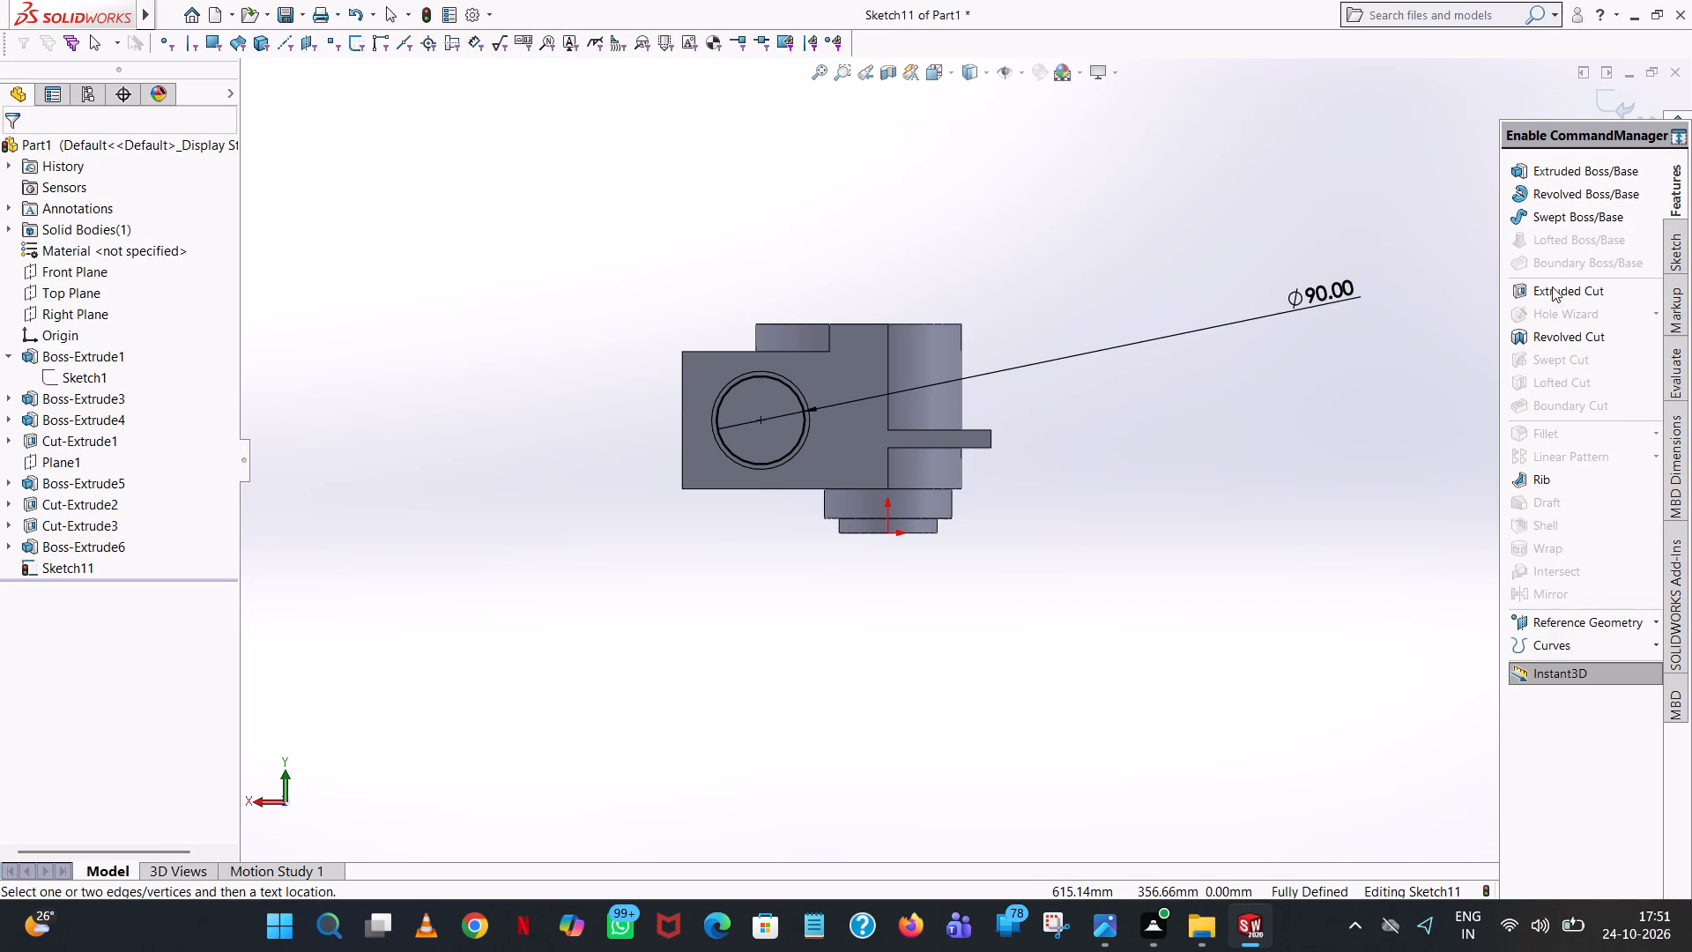
{"action": "left_click", "coordinate": [1547, 295]}
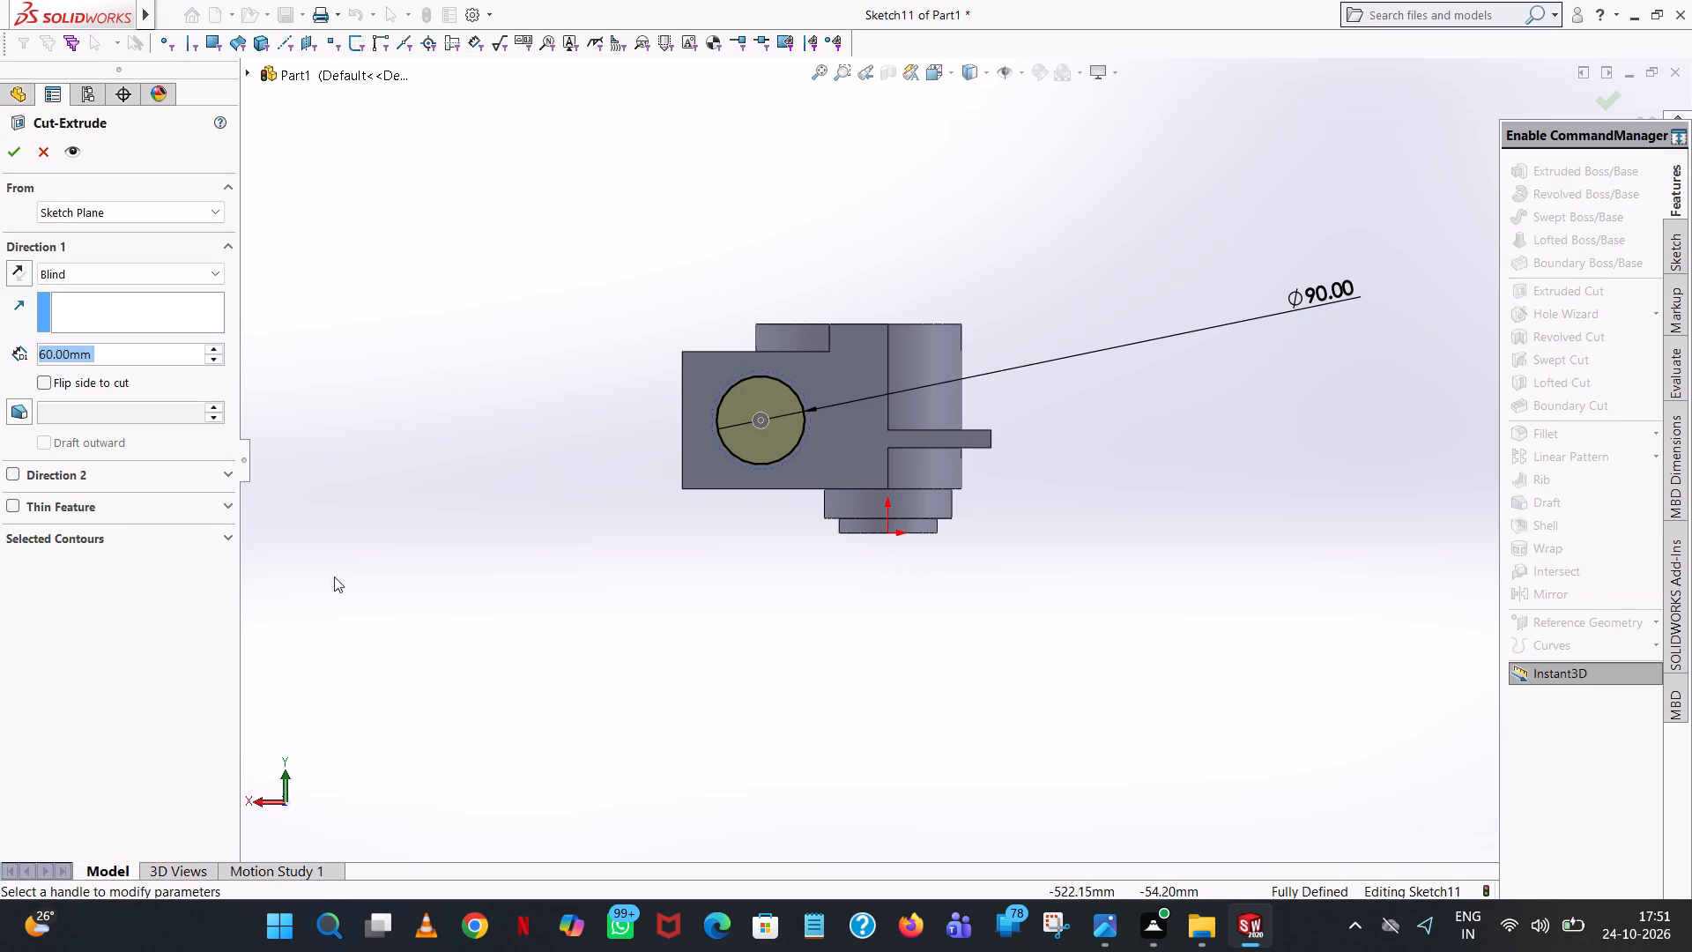
{"action": "type", "text": "15"}
{"action": "key", "text": "Return"}
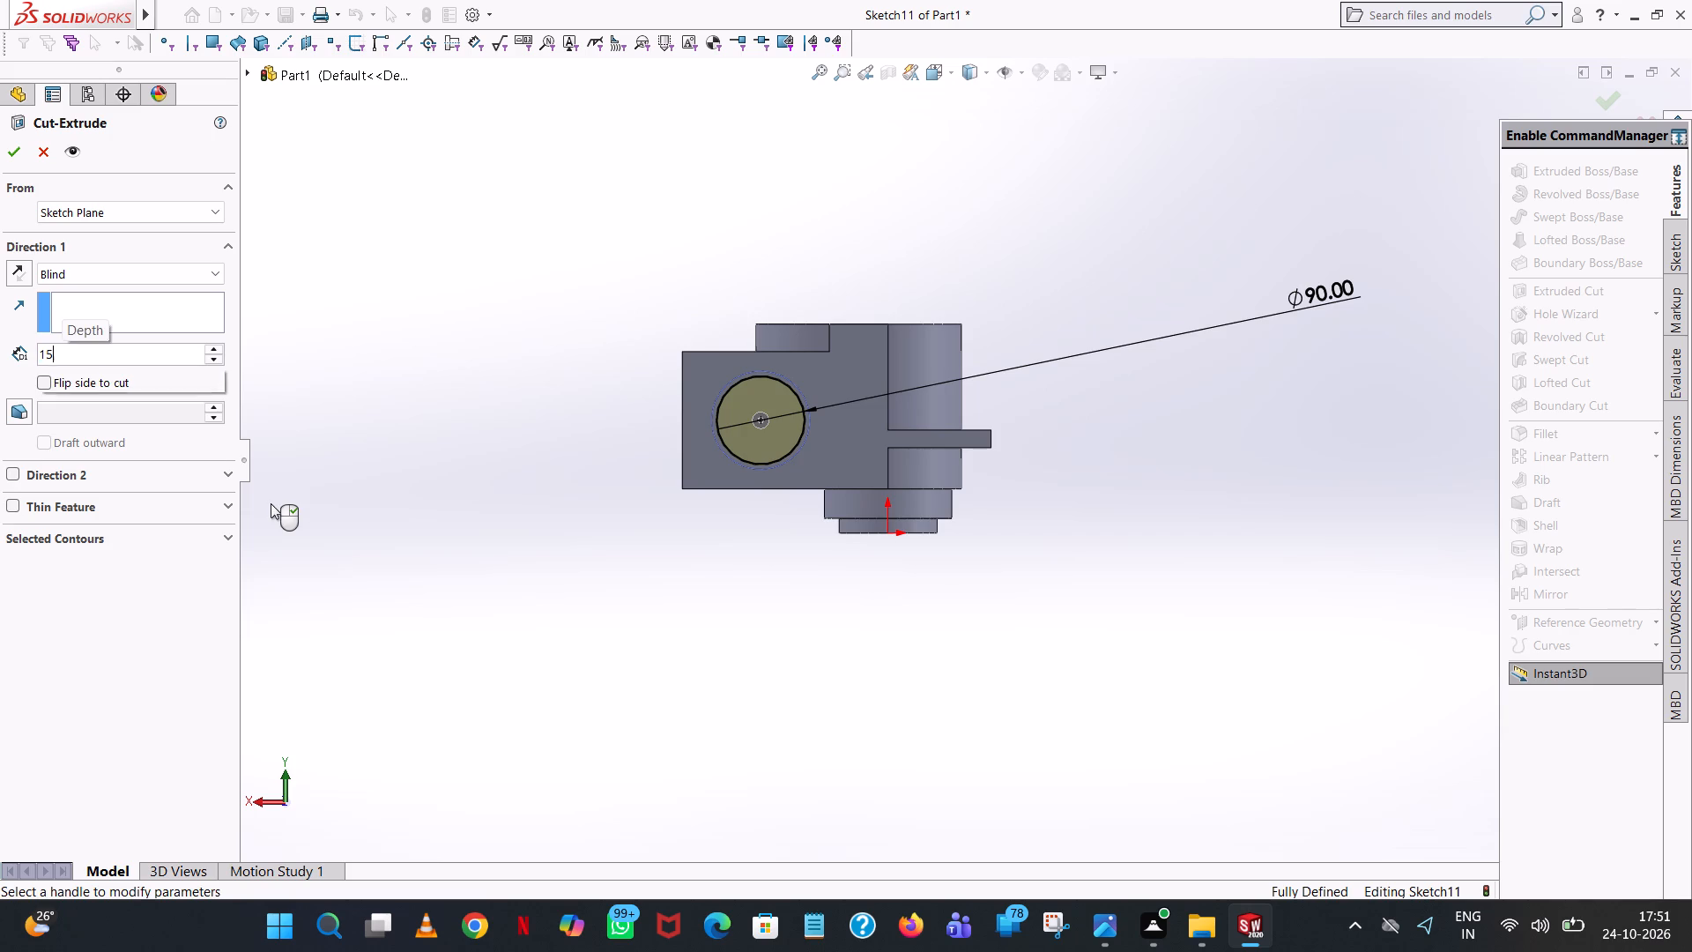
{"action": "middle_click_drag", "start_coordinate": [634, 621], "coordinate": [635, 621]}
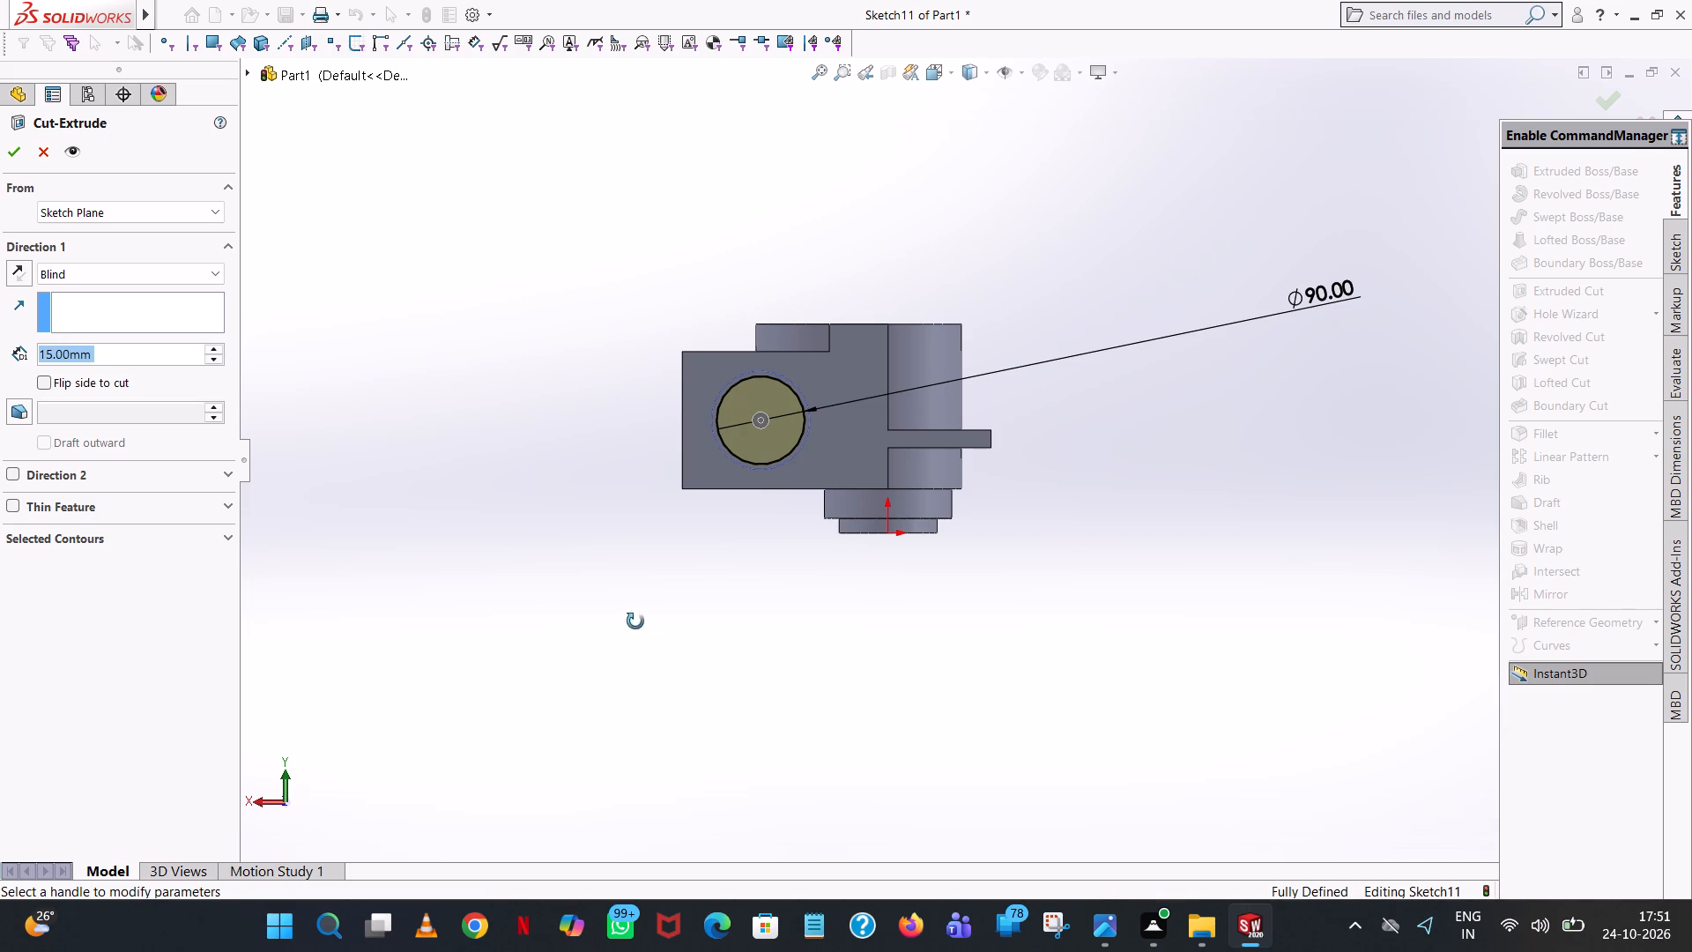
{"action": "middle_click_drag", "start_coordinate": [635, 621], "coordinate": [820, 663]}
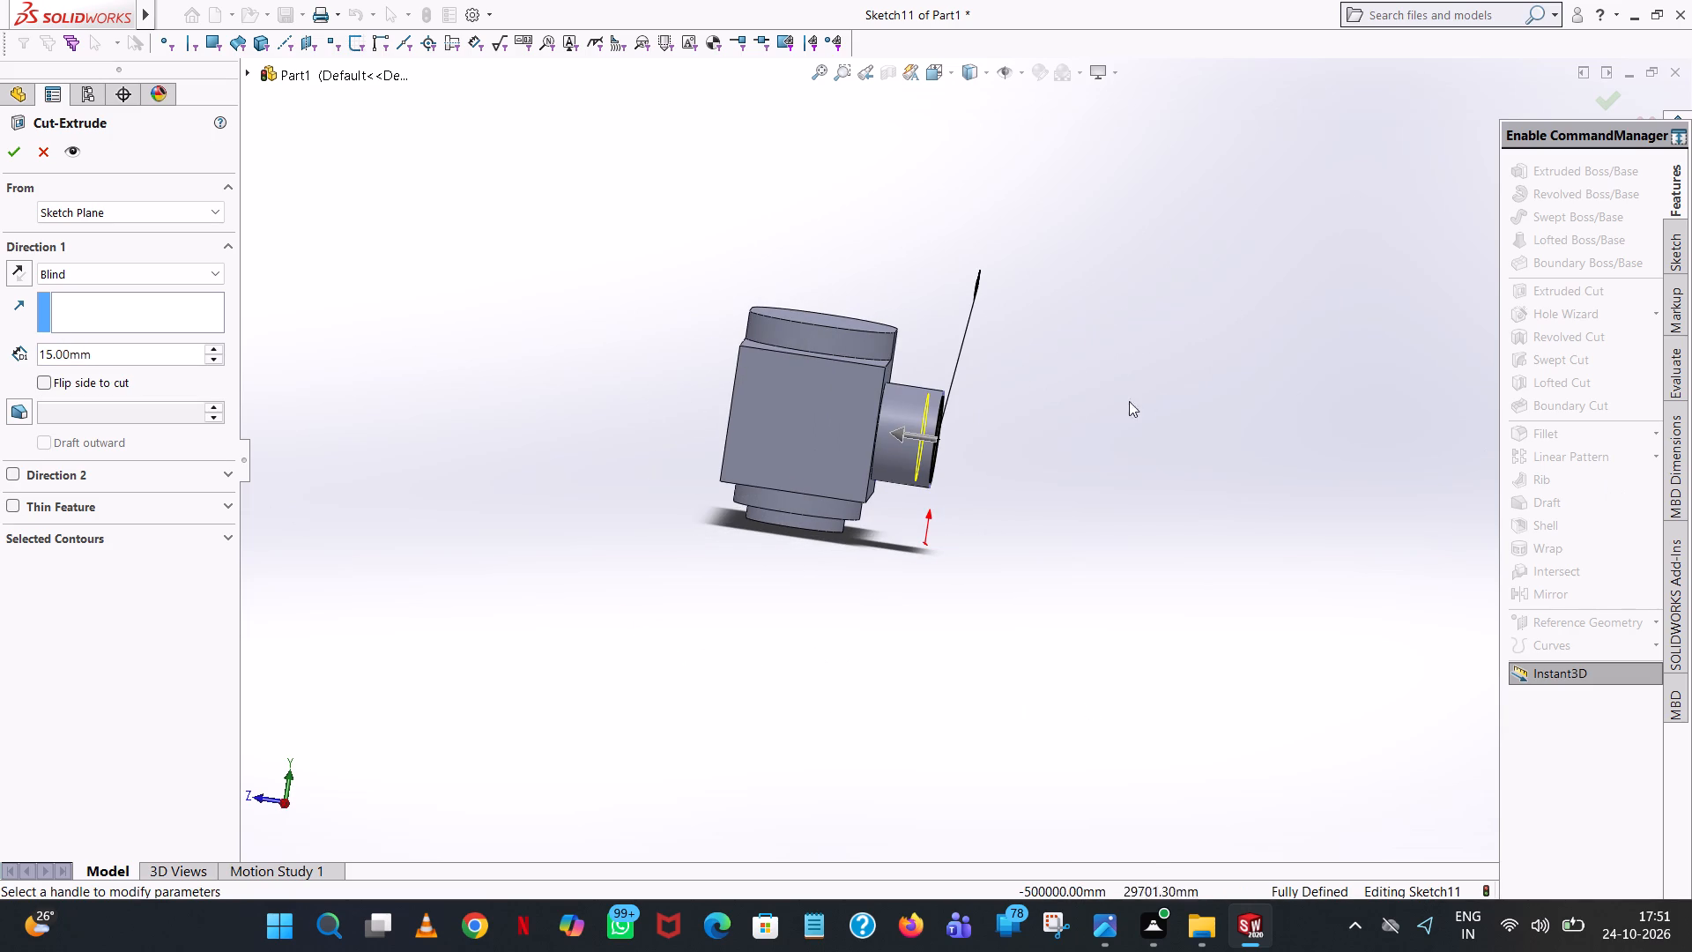
{"action": "left_click", "coordinate": [10, 148]}
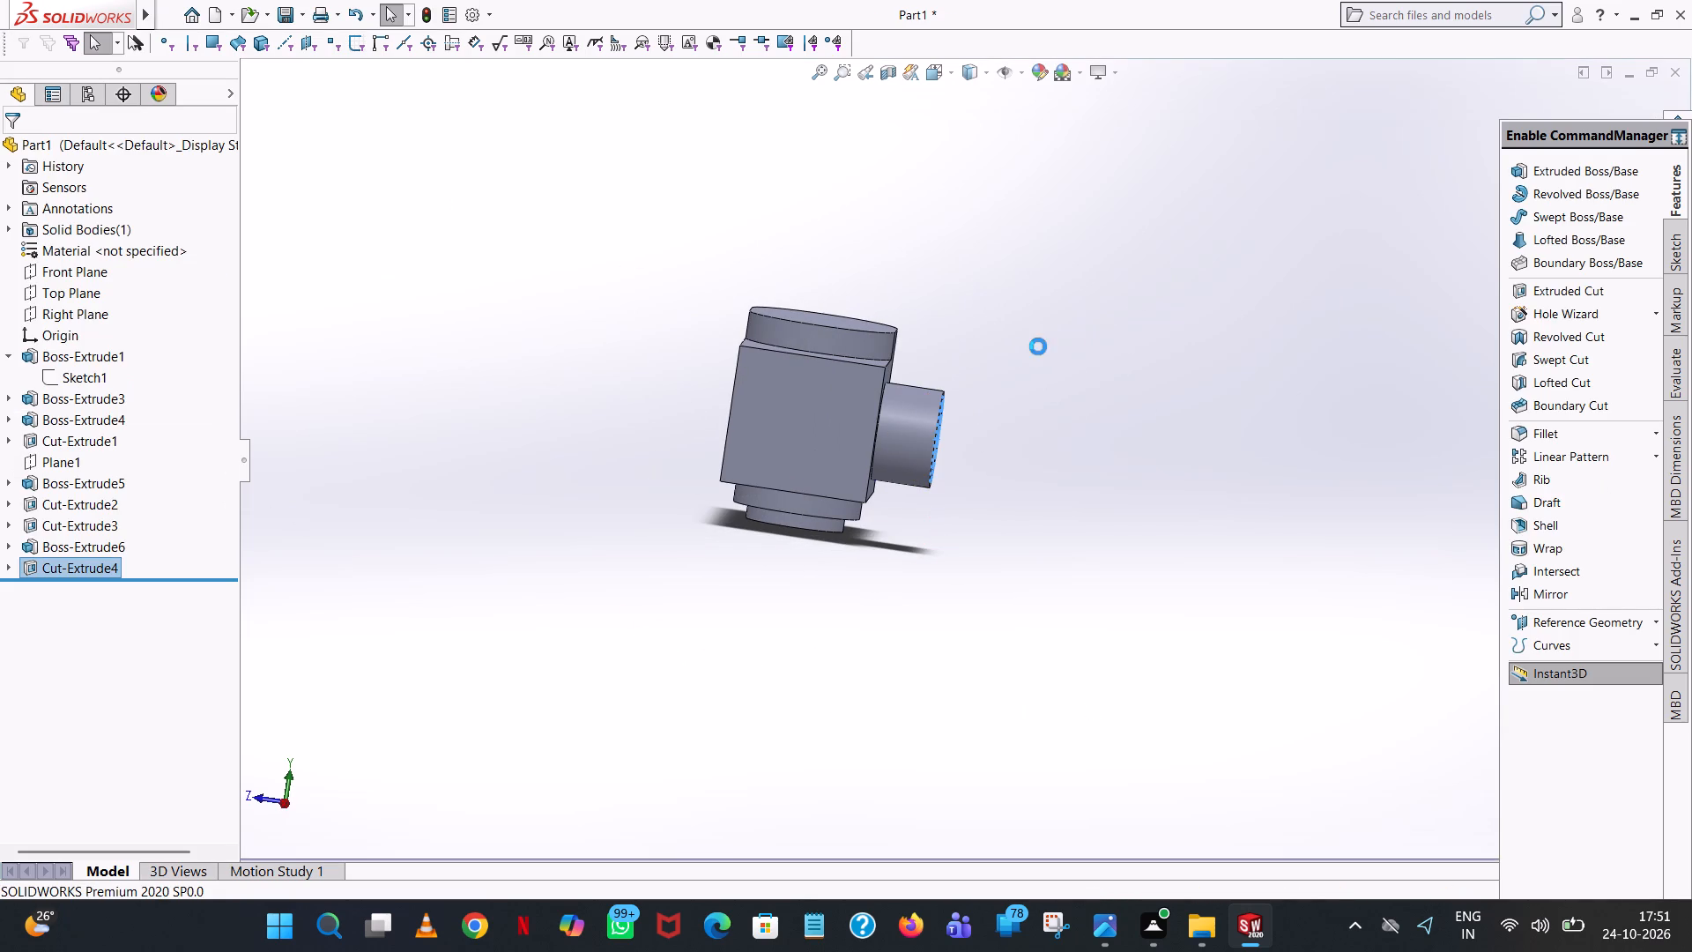
{"action": "left_click", "coordinate": [1022, 375]}
Sketch a circle of 32.5 mm radius on the floor of the boss's recess, concentric with the boss, for an extruded cut.
{"action": "middle_click_drag", "start_coordinate": [1012, 376], "coordinate": [892, 342]}
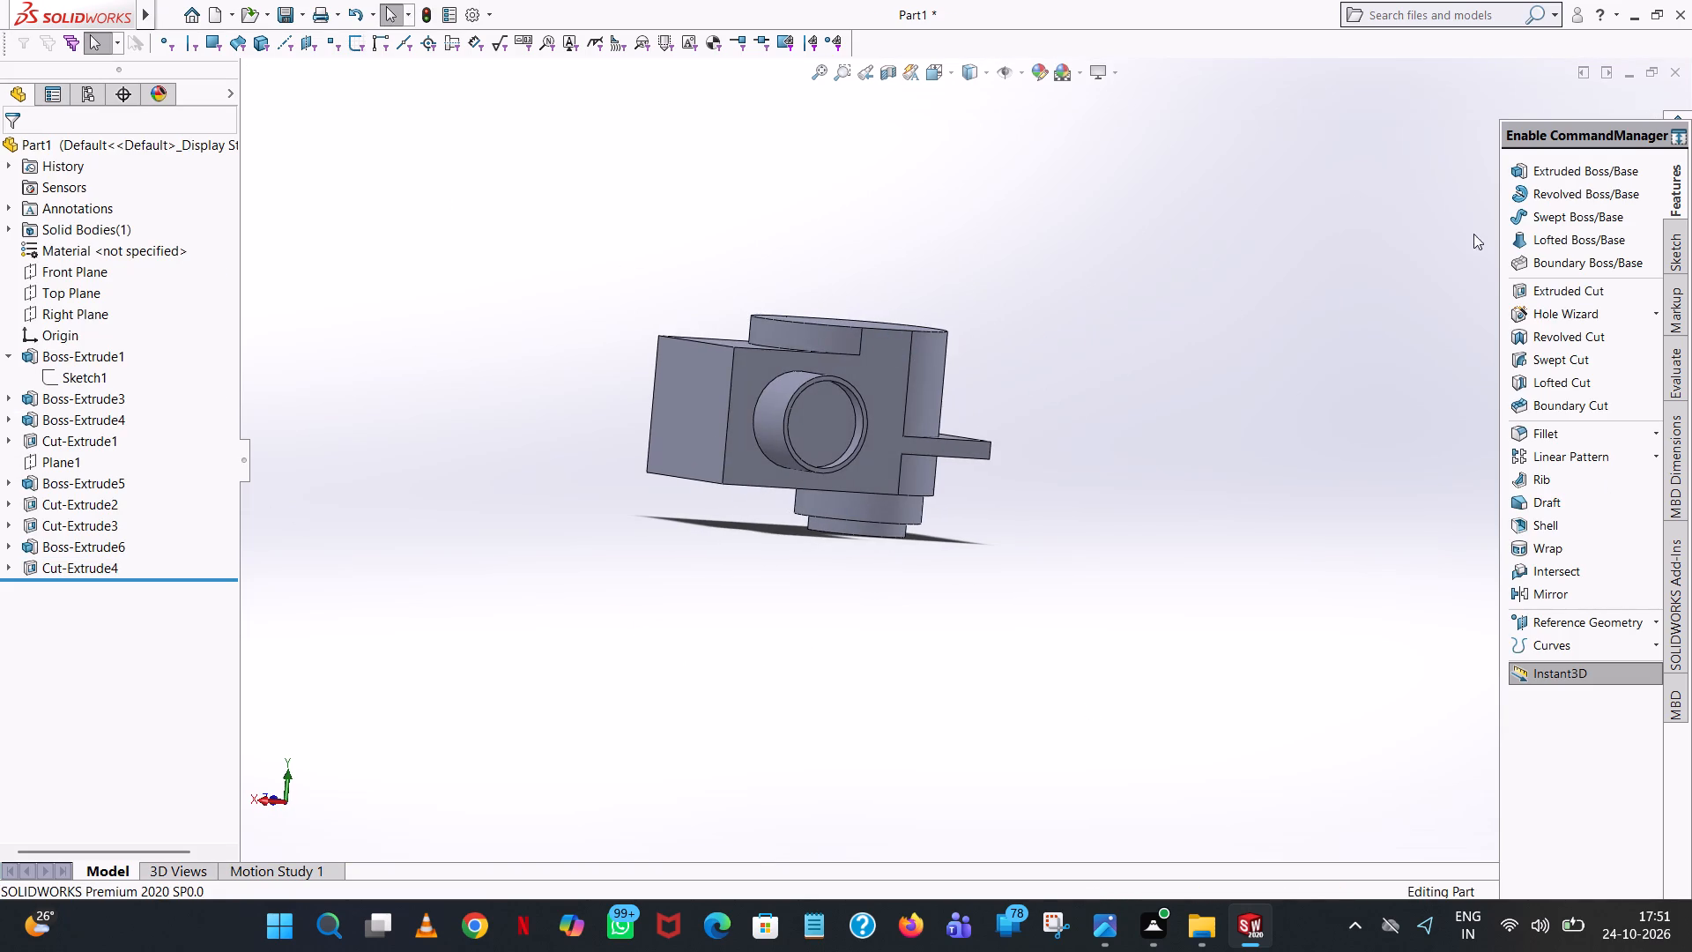
{"action": "left_click", "coordinate": [1577, 303]}
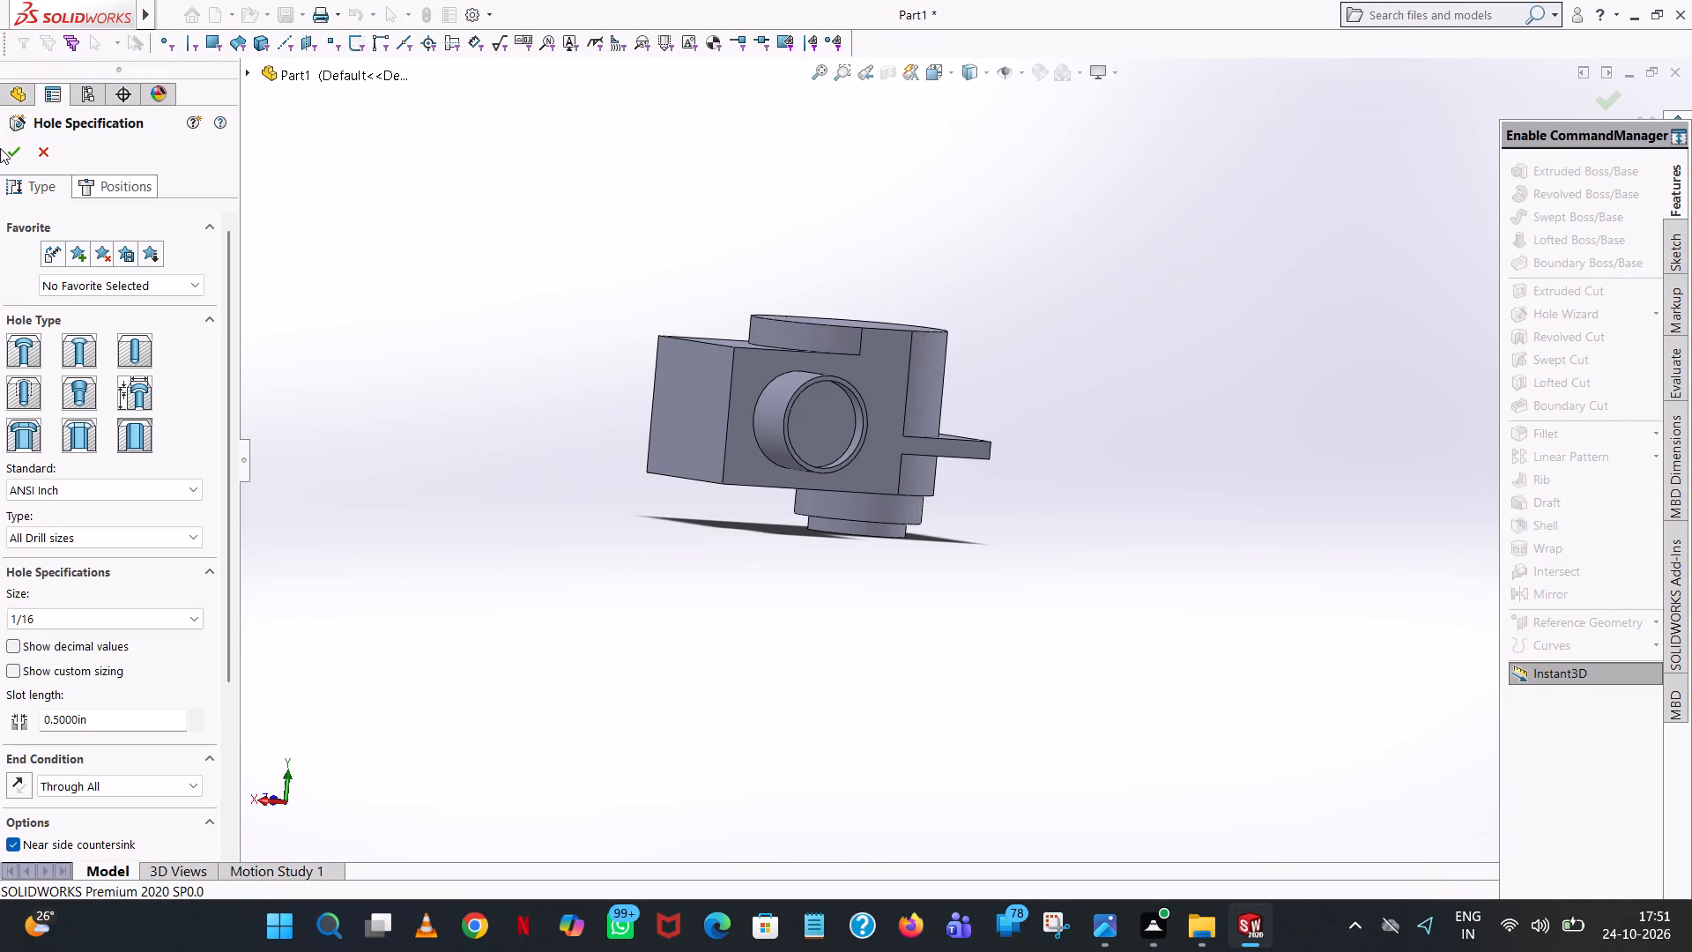
{"action": "left_click", "coordinate": [41, 145]}
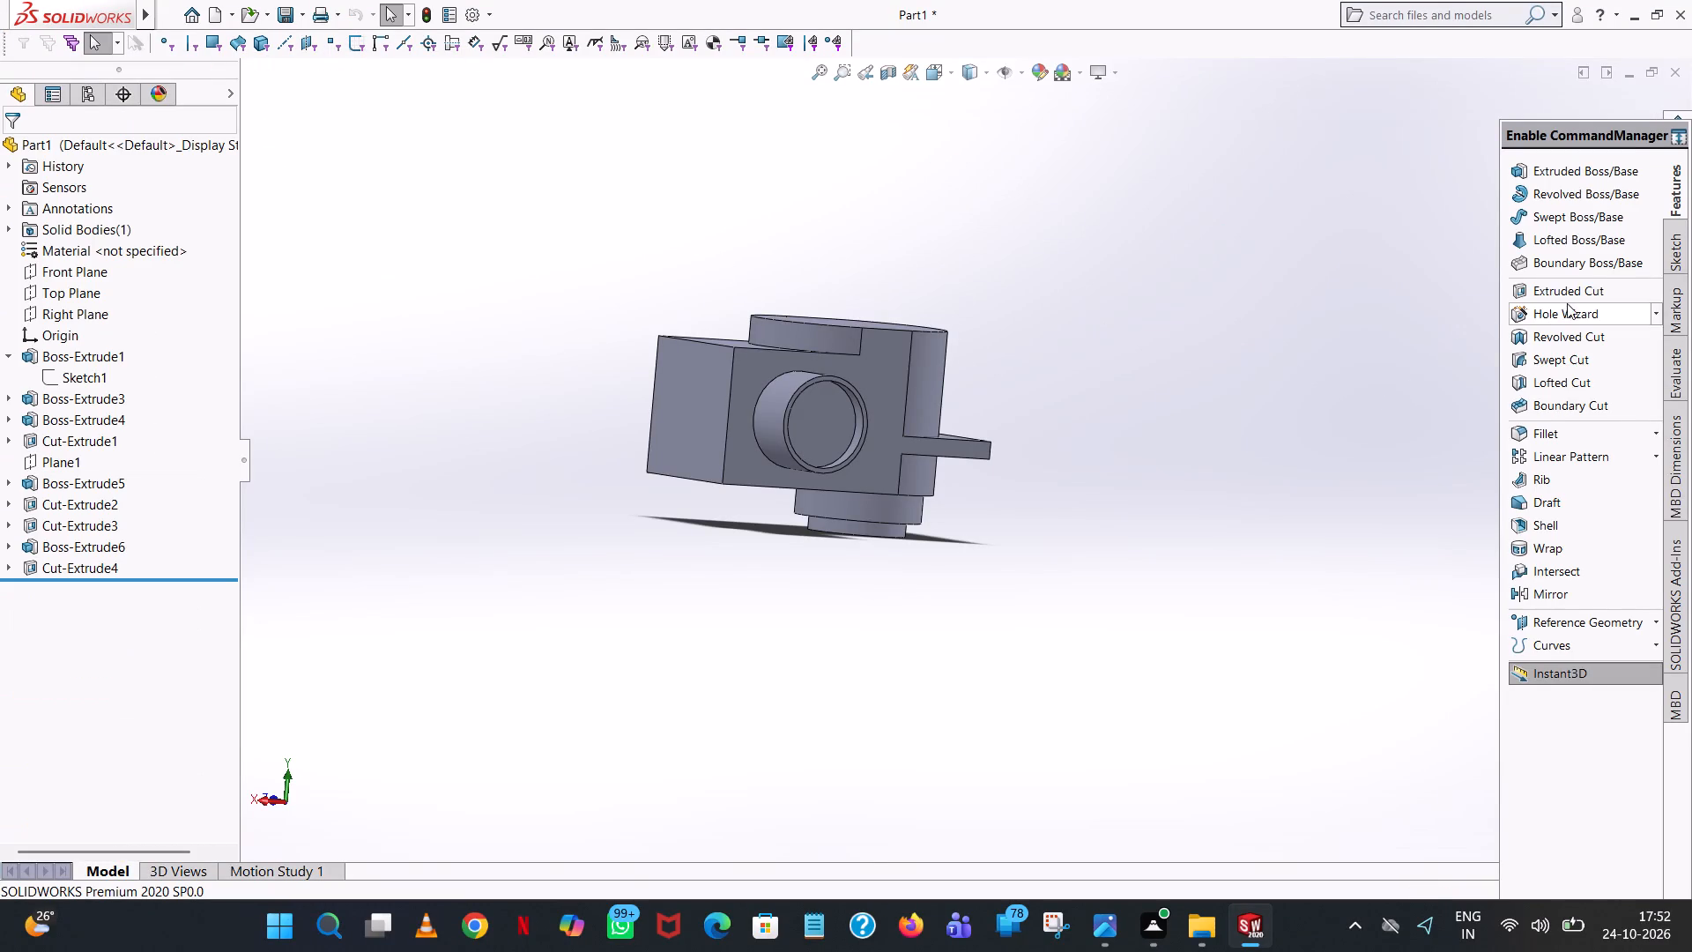
{"action": "left_click", "coordinate": [1577, 296]}
{"action": "left_click", "coordinate": [835, 413]}
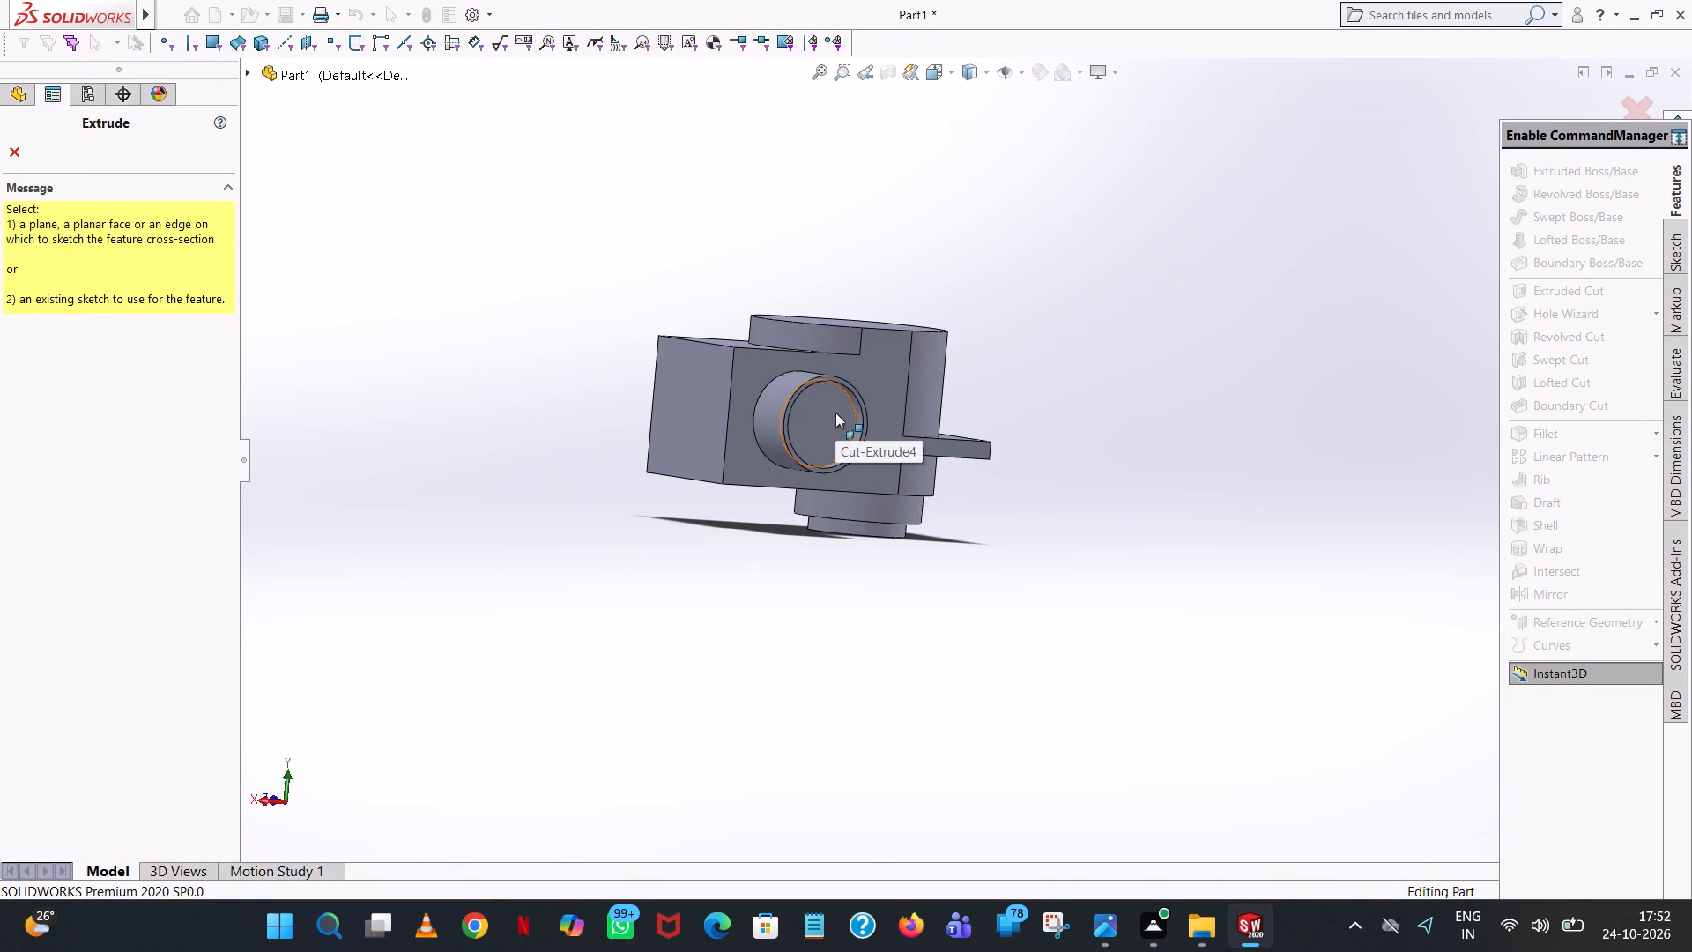
{"action": "left_click", "coordinate": [954, 71]}
{"action": "left_click", "coordinate": [1023, 162]}
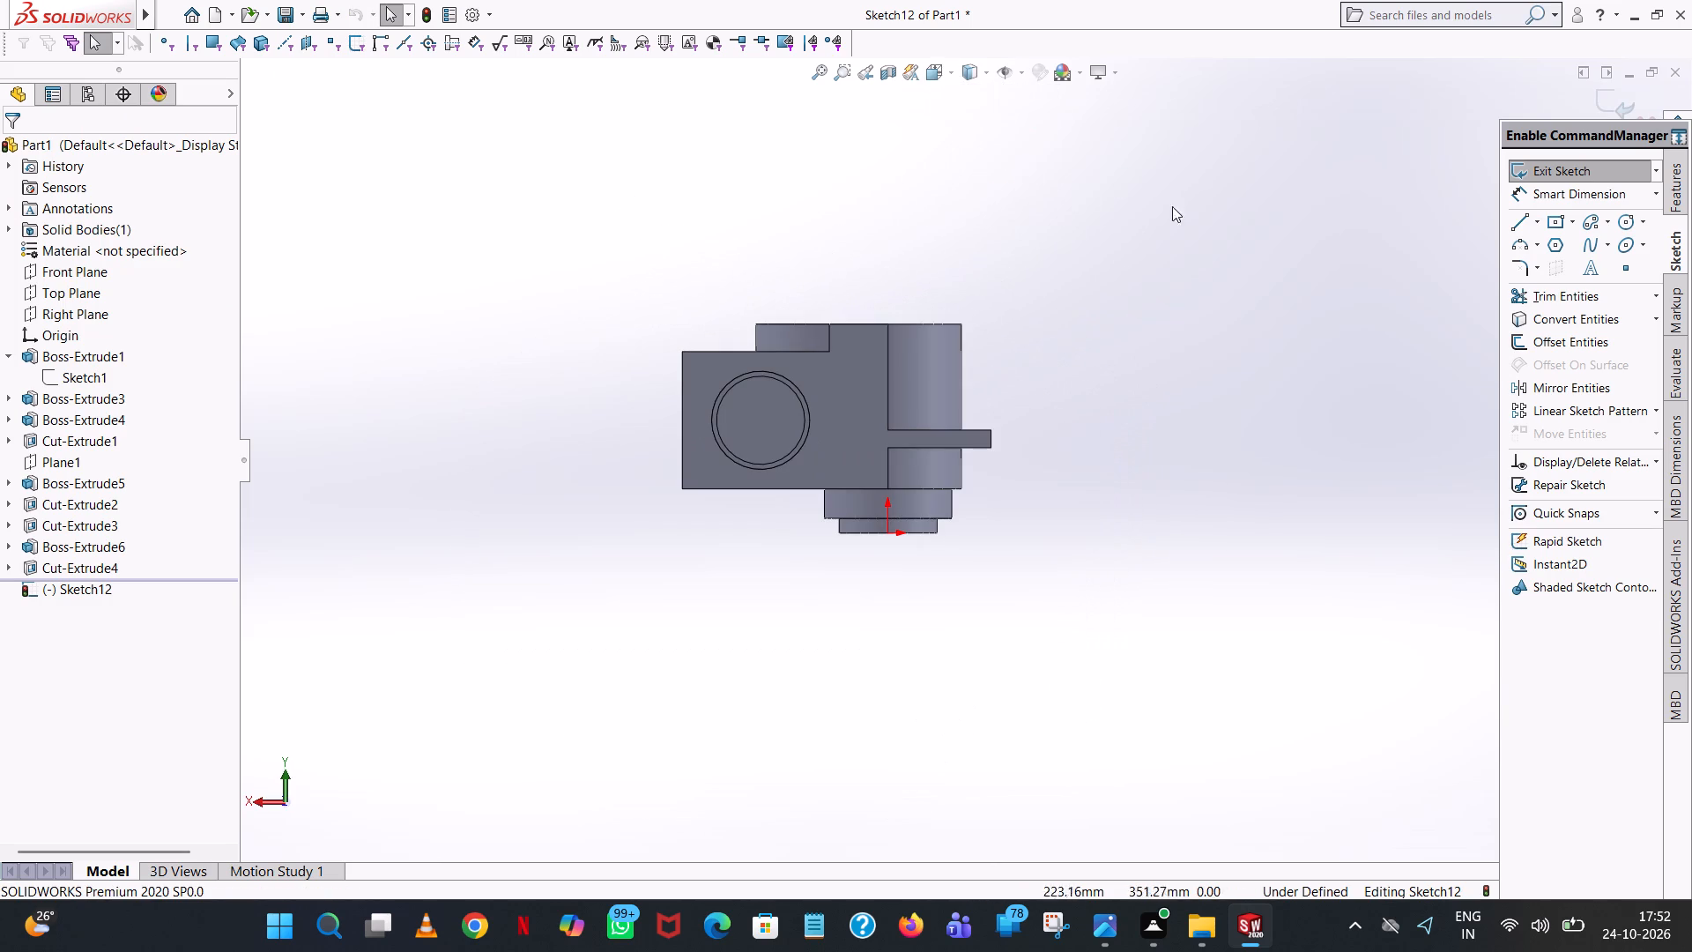
{"action": "left_click", "coordinate": [1626, 222]}
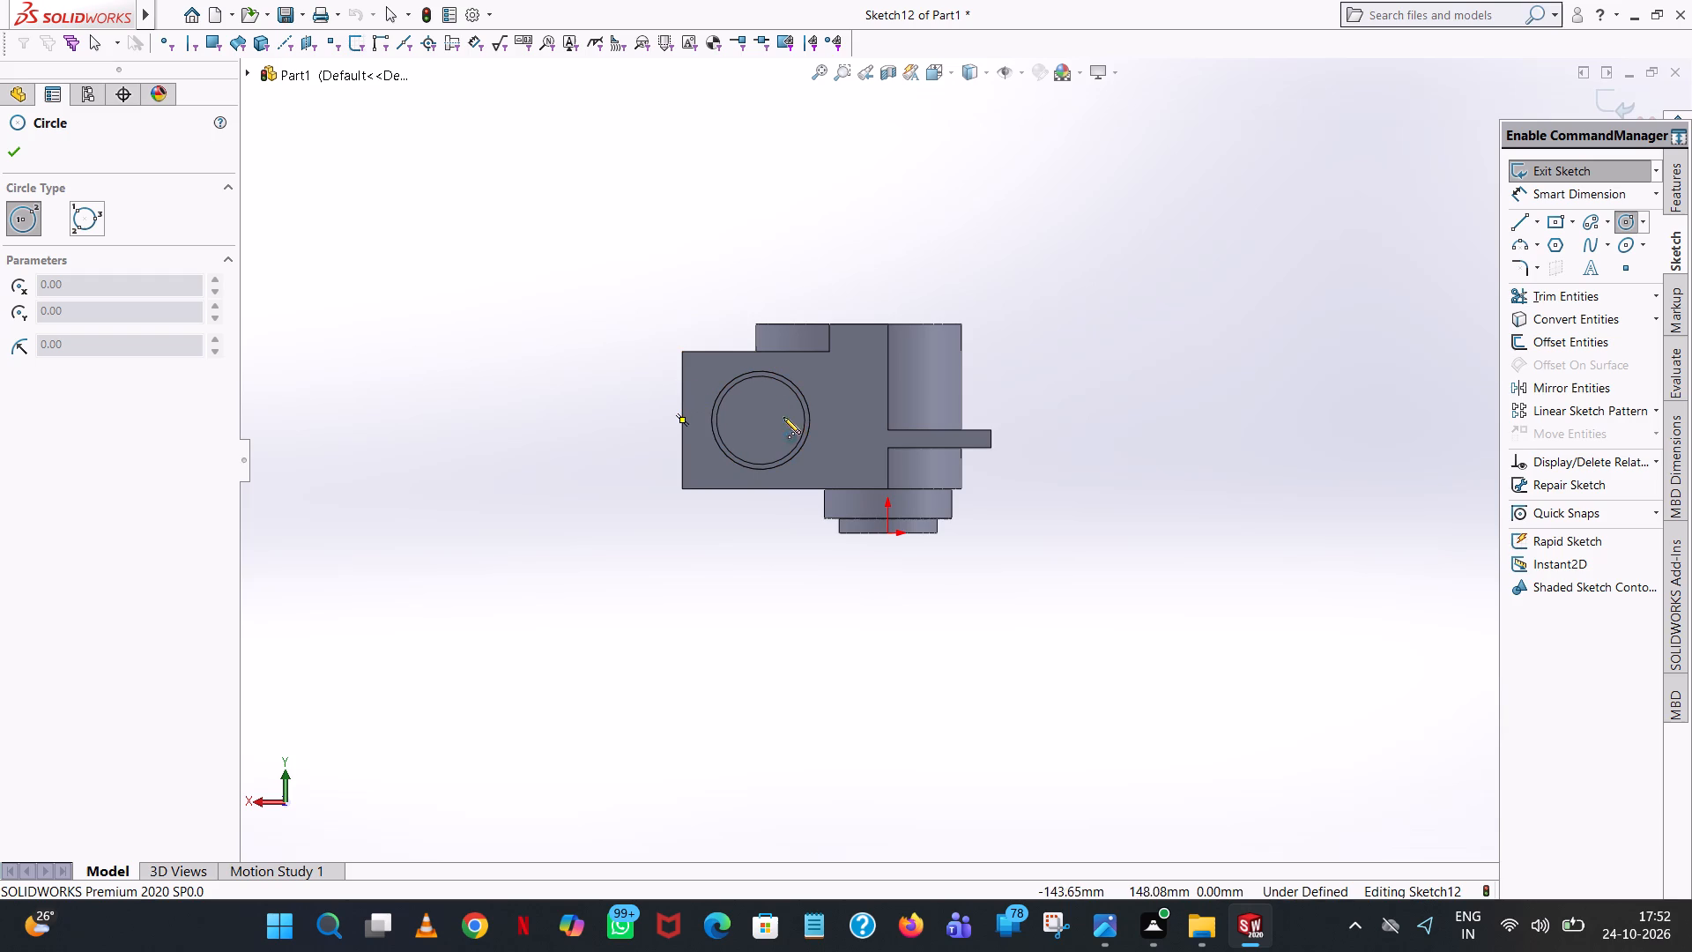
{"action": "scroll", "coordinate": [765, 380], "scroll_direction": "down", "scroll_amount": 5}
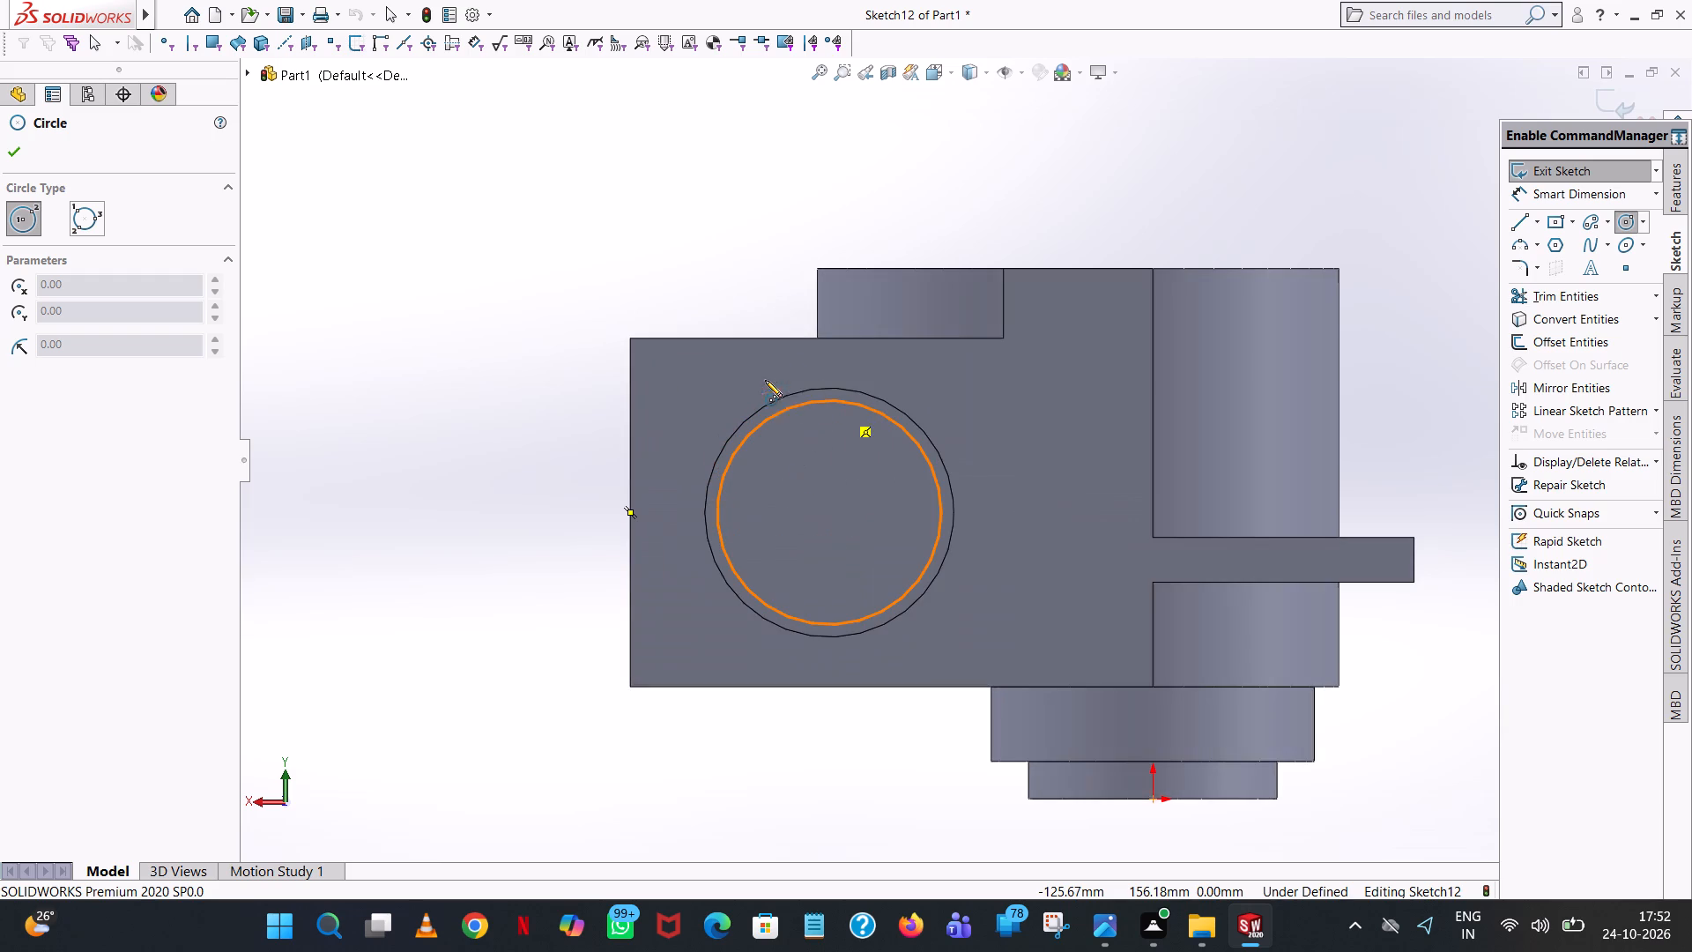
{"action": "left_click", "coordinate": [829, 512]}
{"action": "left_click", "coordinate": [891, 477]}
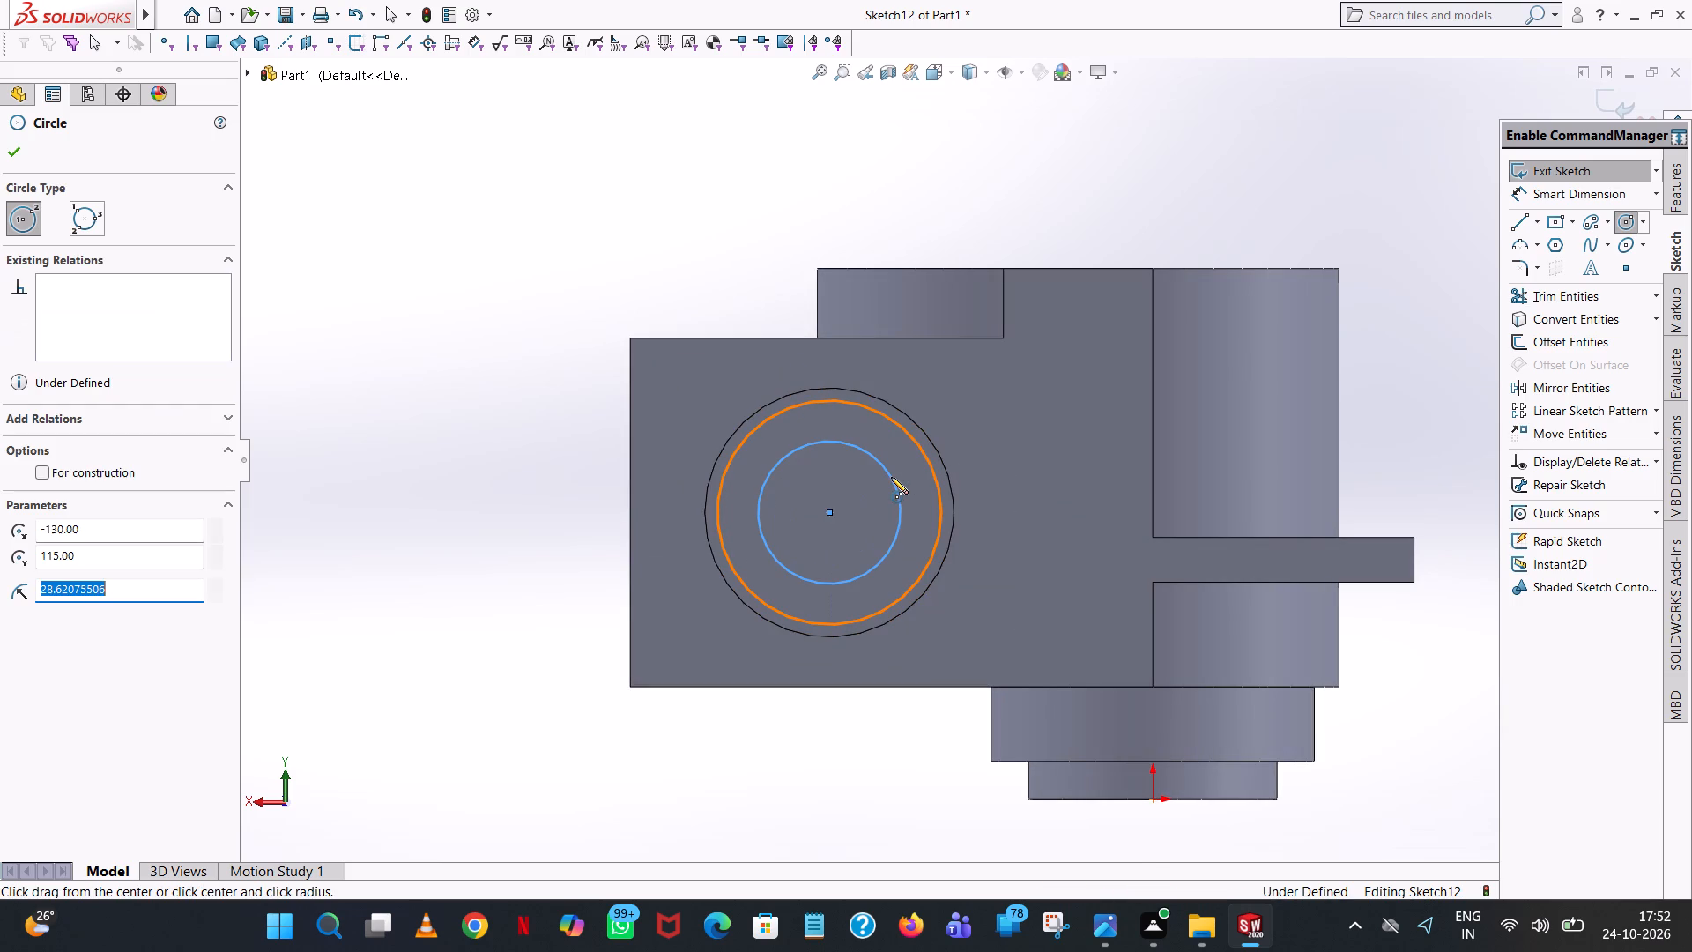
{"action": "type", "text": "65/2"}
{"action": "key", "text": "Return"}
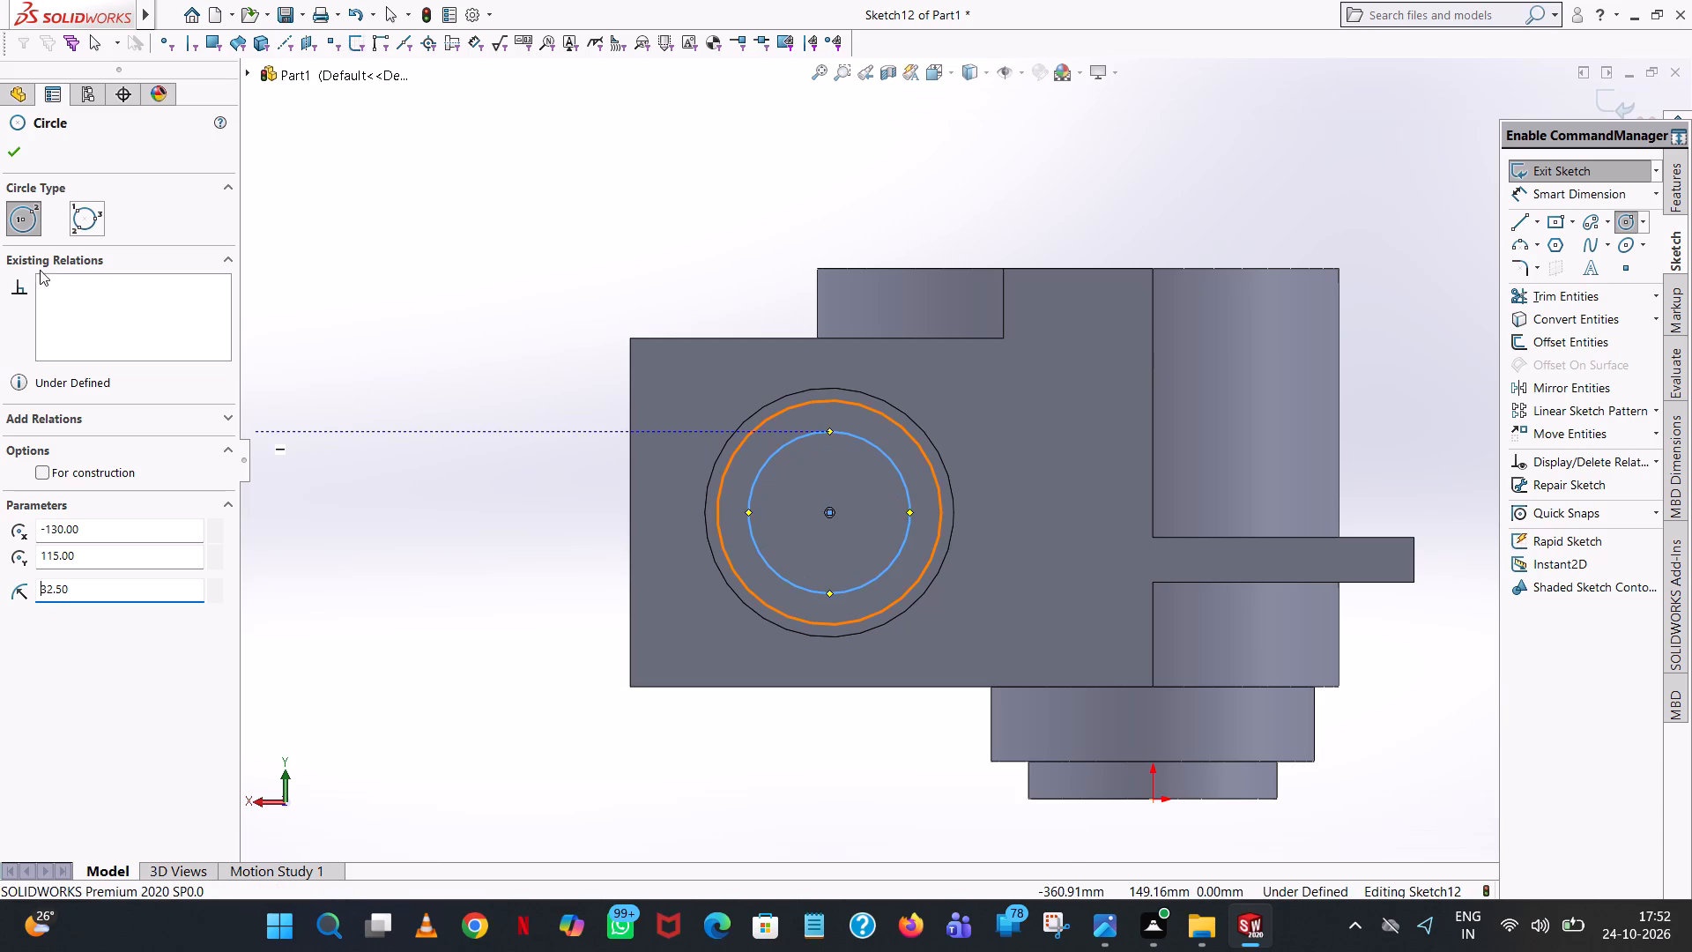
{"action": "left_click", "coordinate": [16, 145]}
{"action": "left_click", "coordinate": [952, 217]}
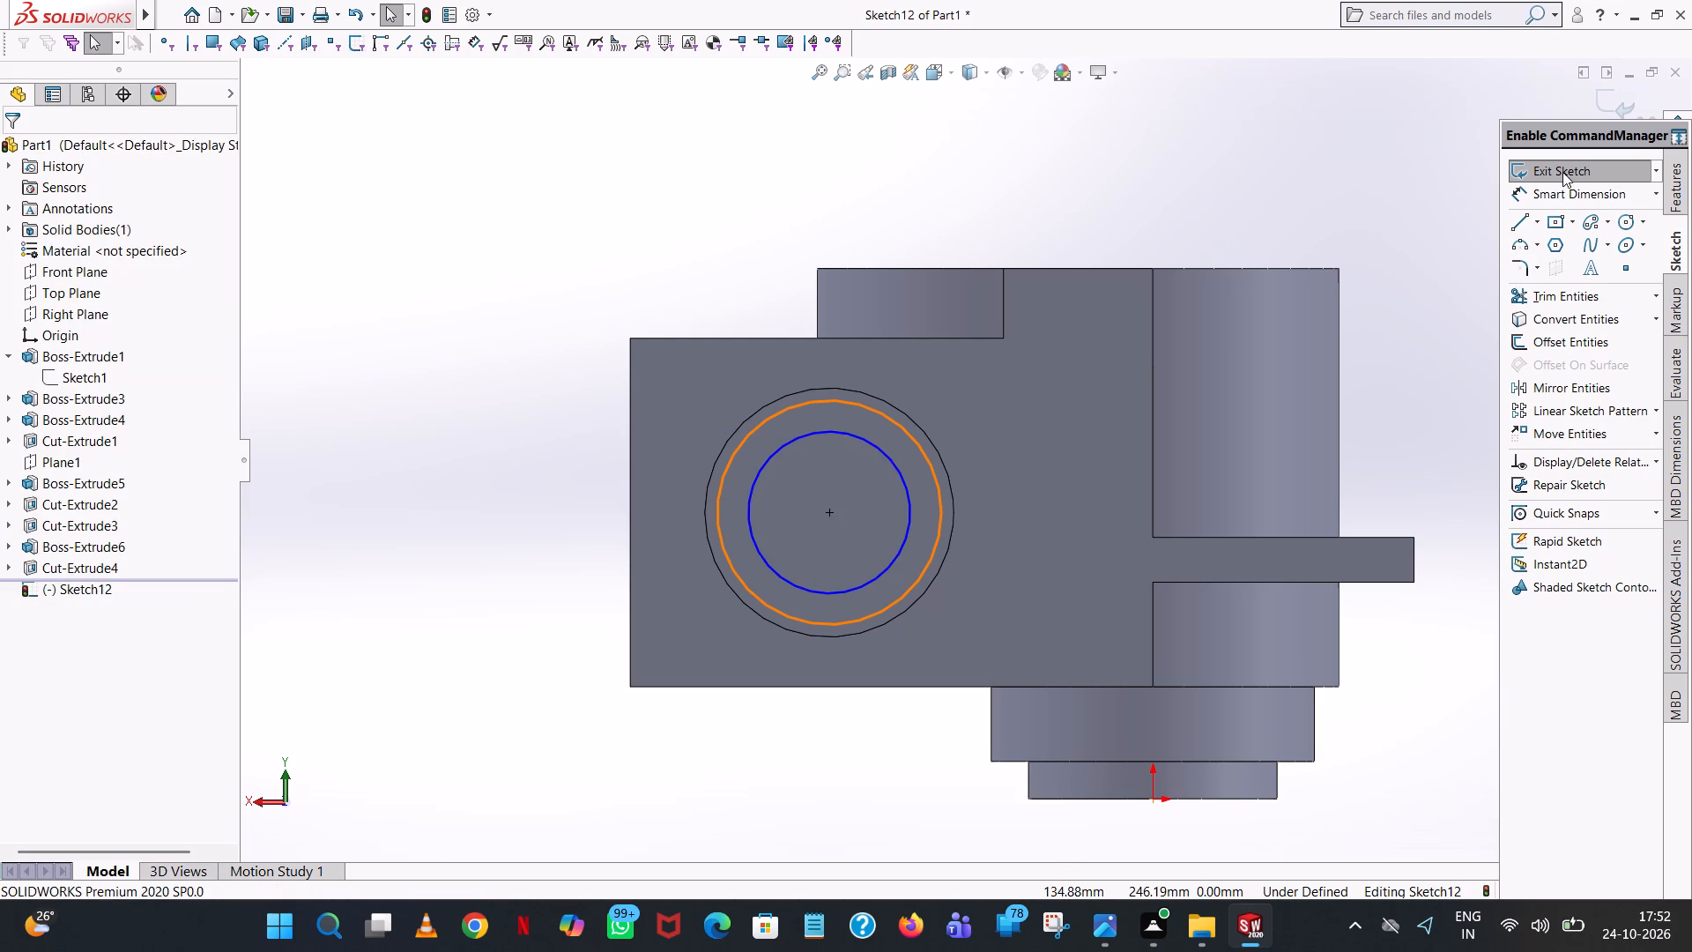
Dimension the diameter of the circle on the recess floor.
{"action": "left_click", "coordinate": [1565, 190]}
{"action": "left_click", "coordinate": [834, 431]}
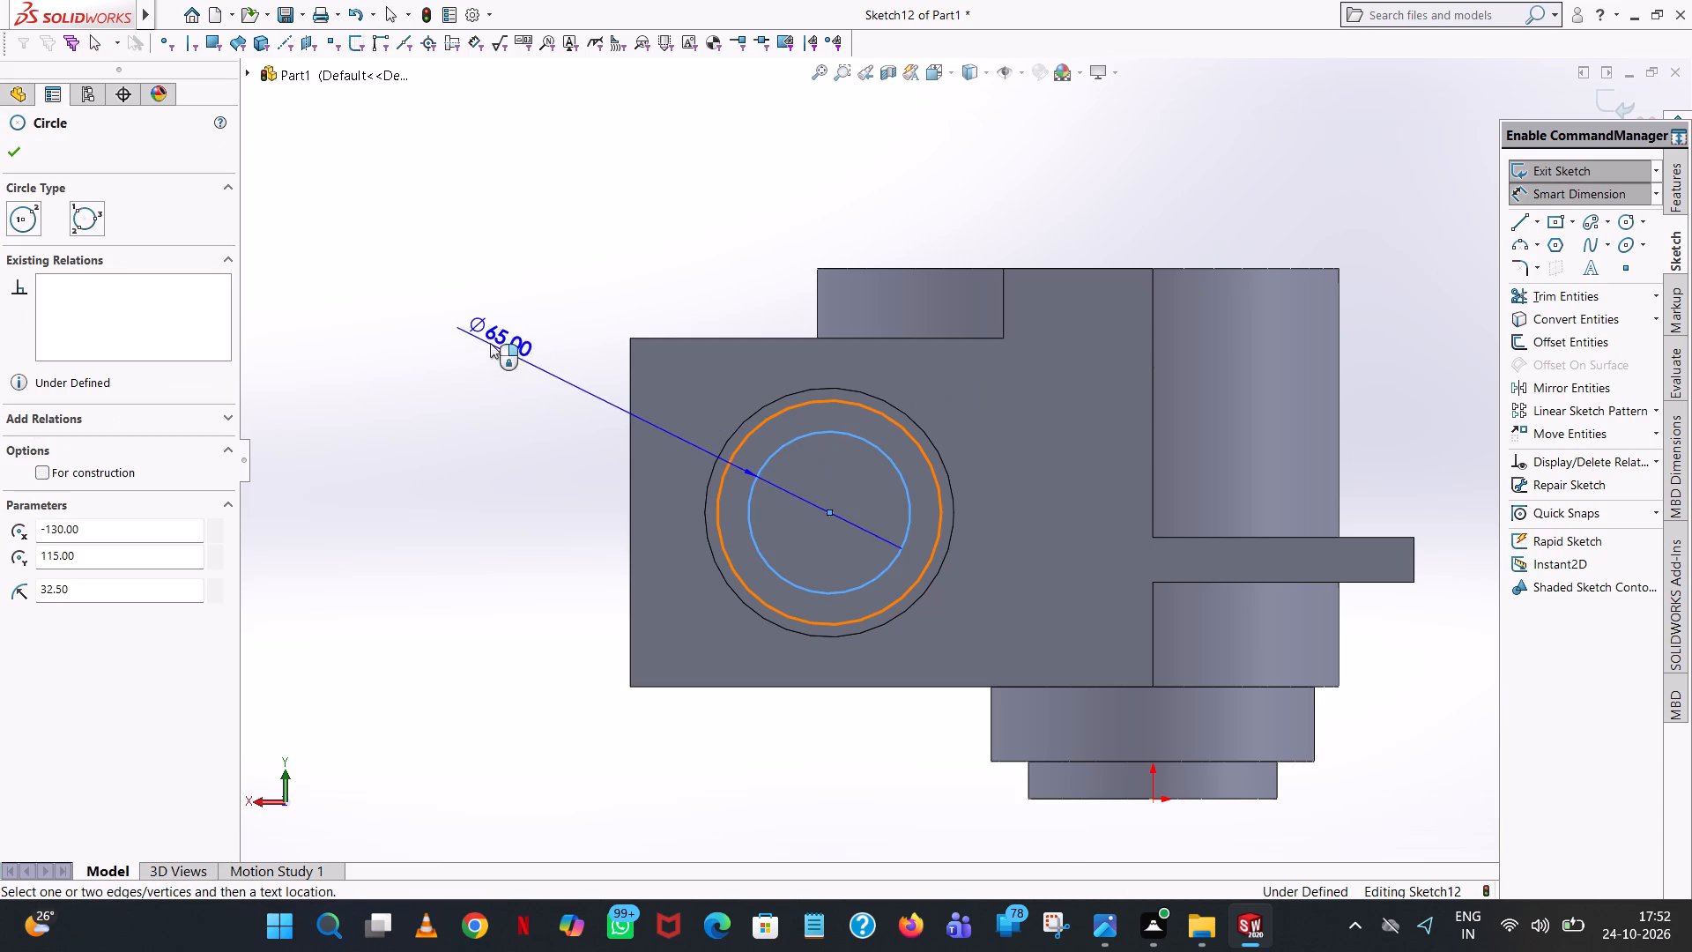
{"action": "left_click", "coordinate": [421, 279]}
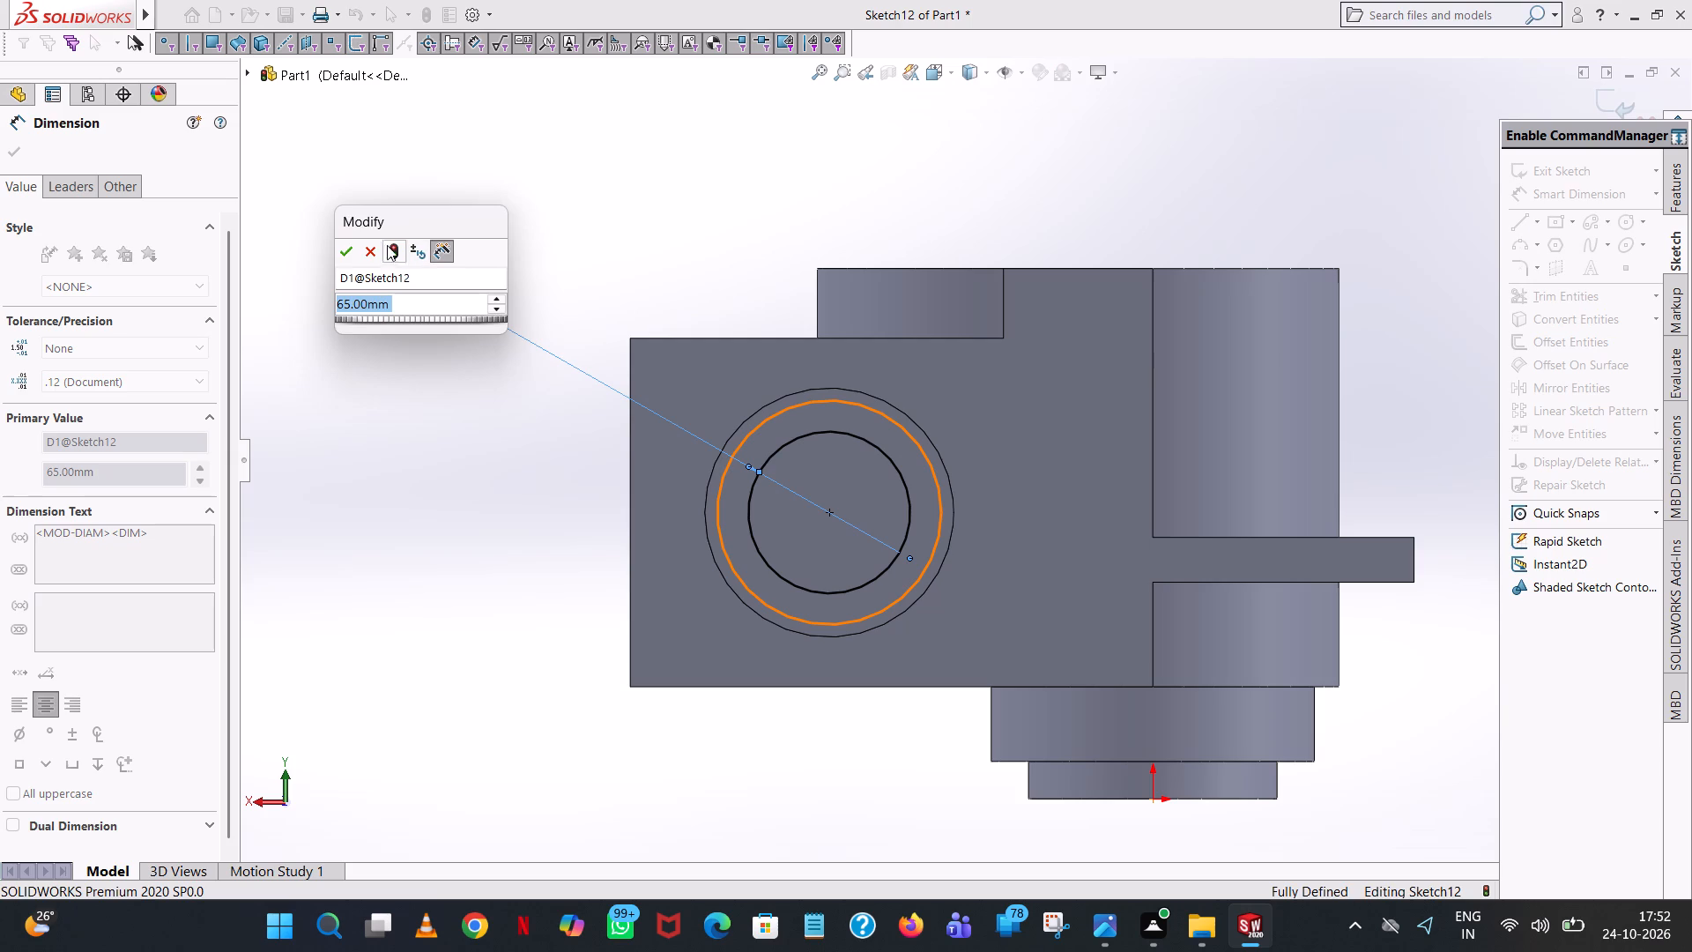
{"action": "left_click", "coordinate": [346, 252]}
{"action": "left_click", "coordinate": [822, 182]}
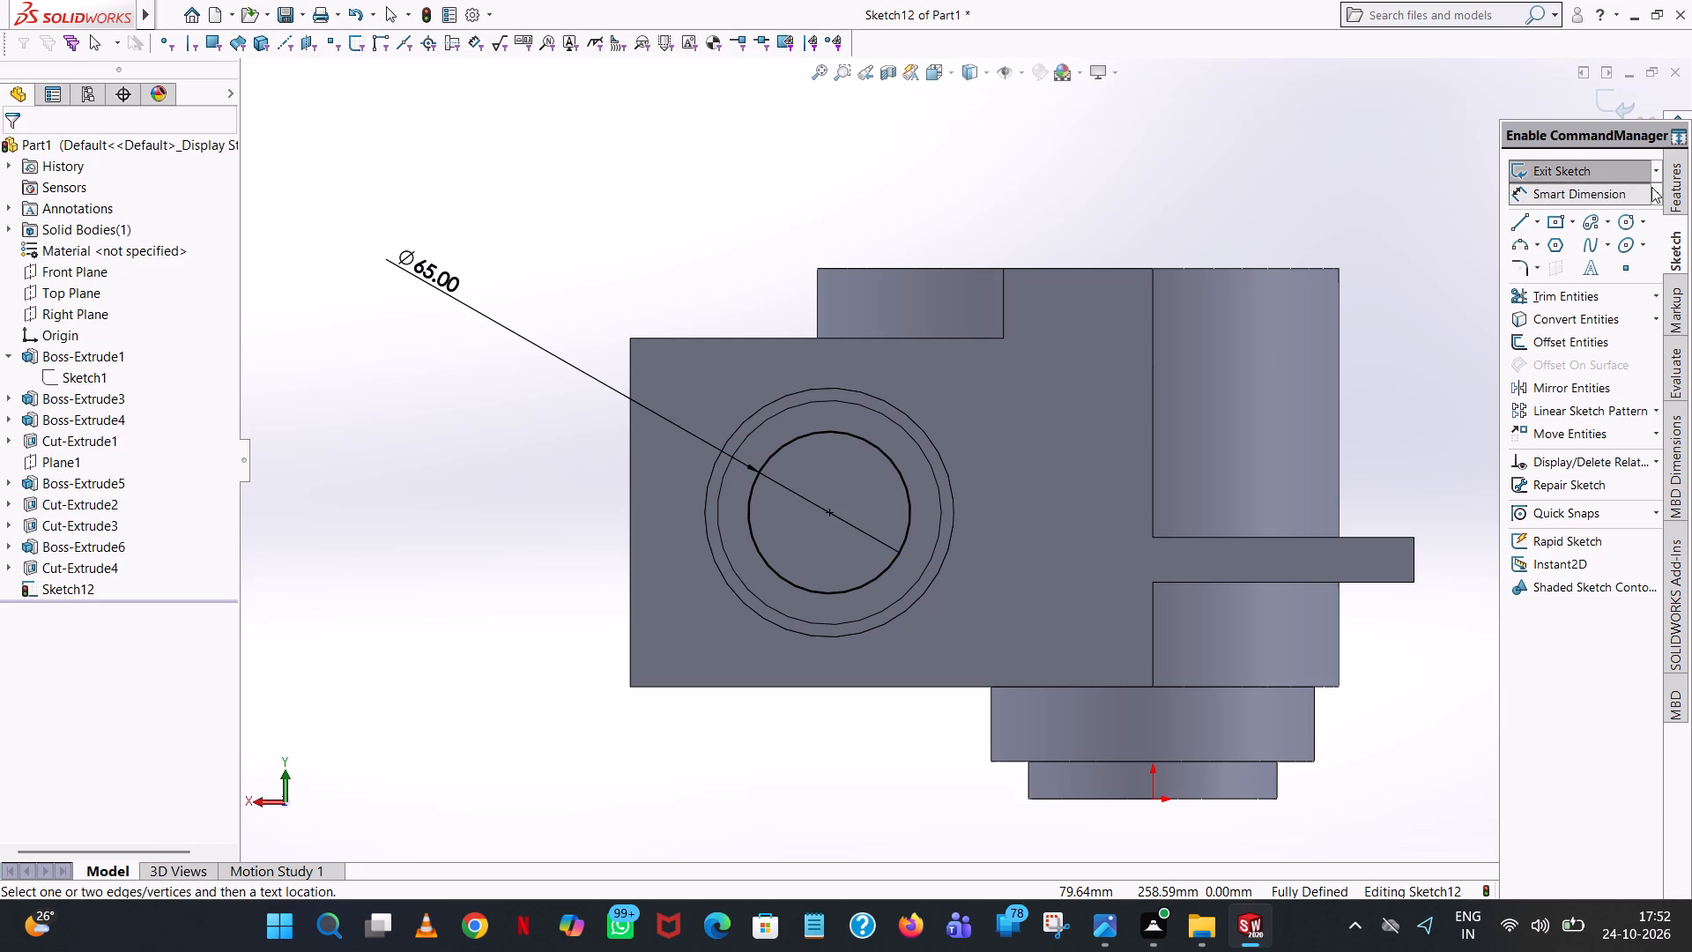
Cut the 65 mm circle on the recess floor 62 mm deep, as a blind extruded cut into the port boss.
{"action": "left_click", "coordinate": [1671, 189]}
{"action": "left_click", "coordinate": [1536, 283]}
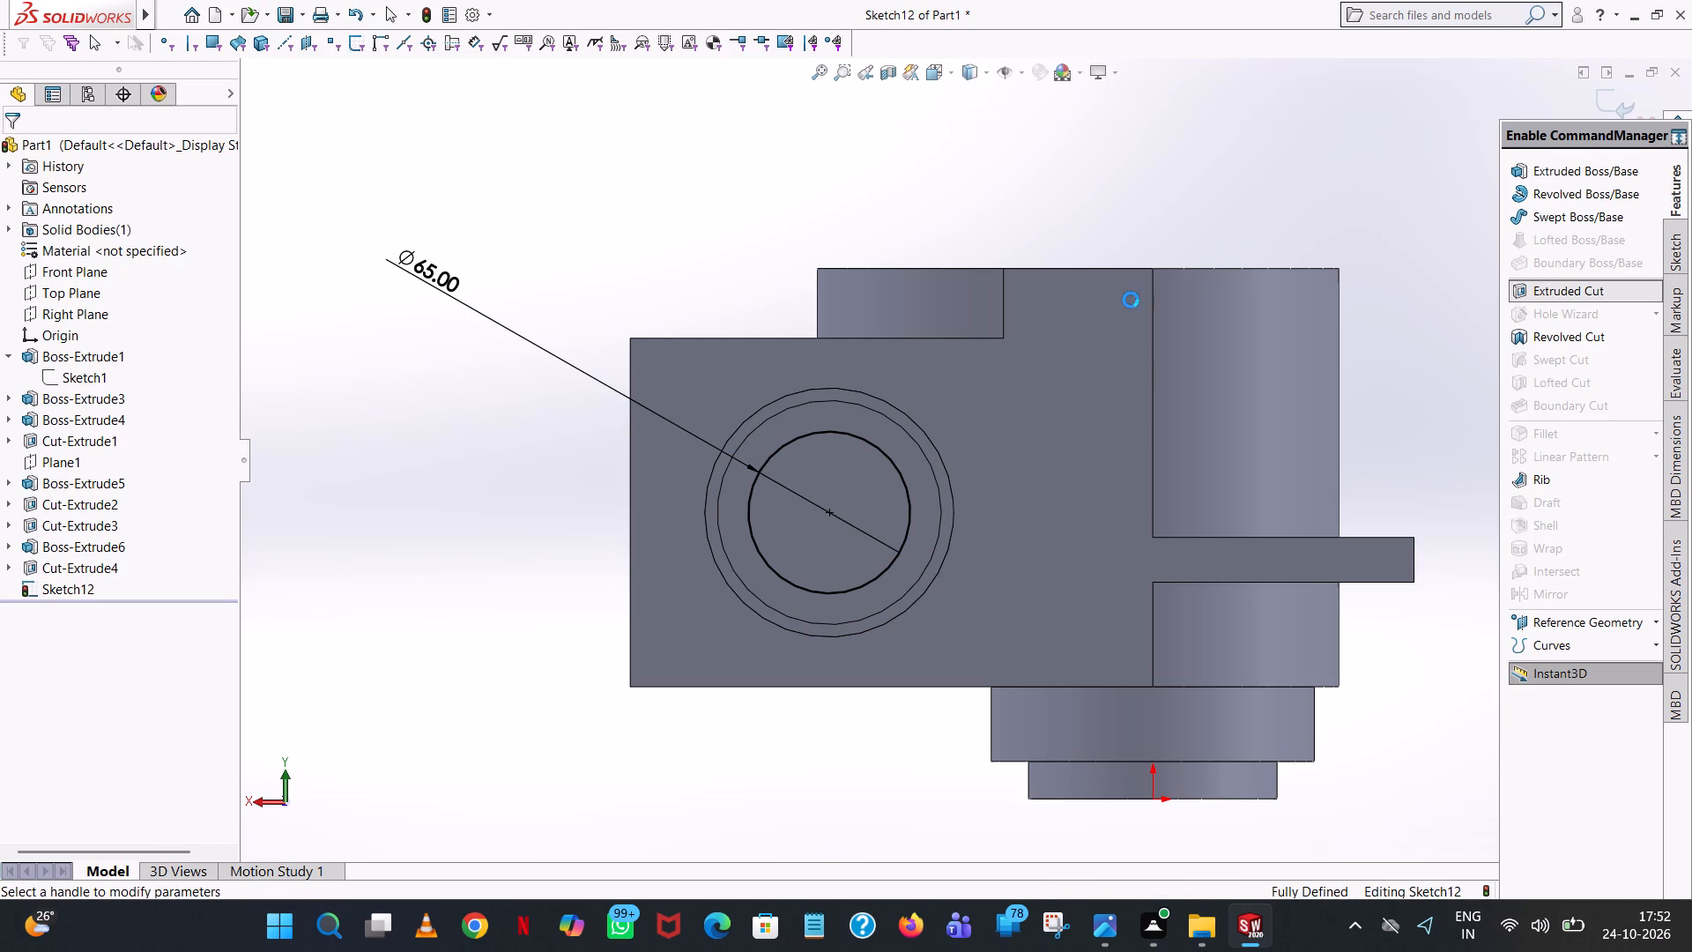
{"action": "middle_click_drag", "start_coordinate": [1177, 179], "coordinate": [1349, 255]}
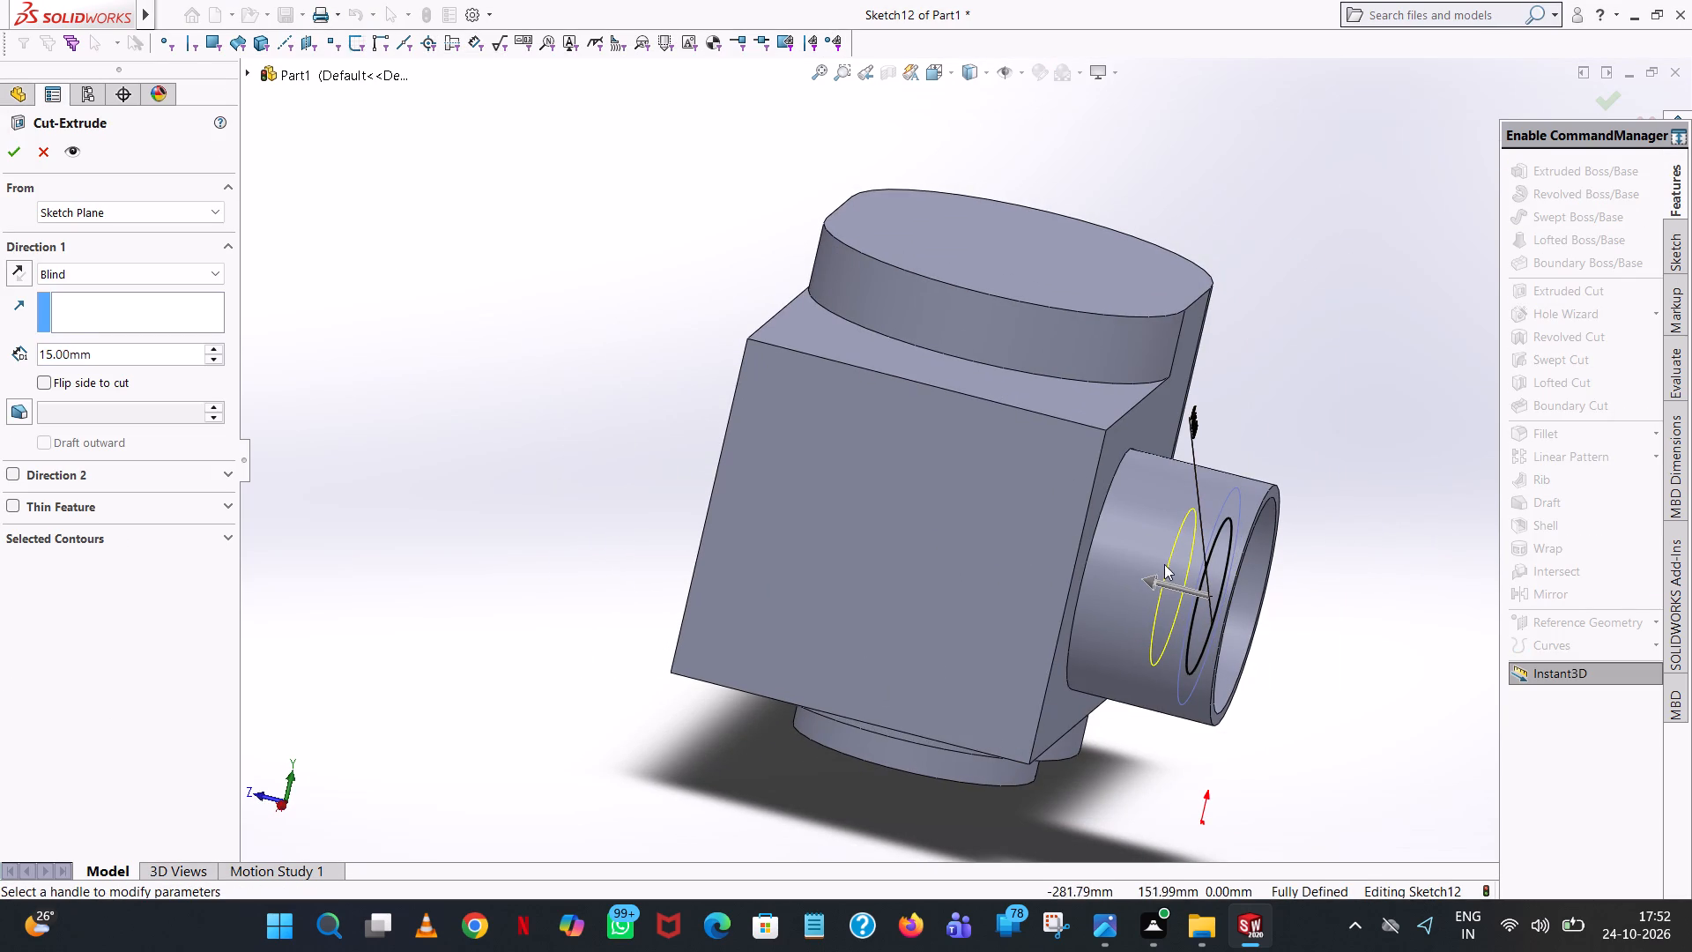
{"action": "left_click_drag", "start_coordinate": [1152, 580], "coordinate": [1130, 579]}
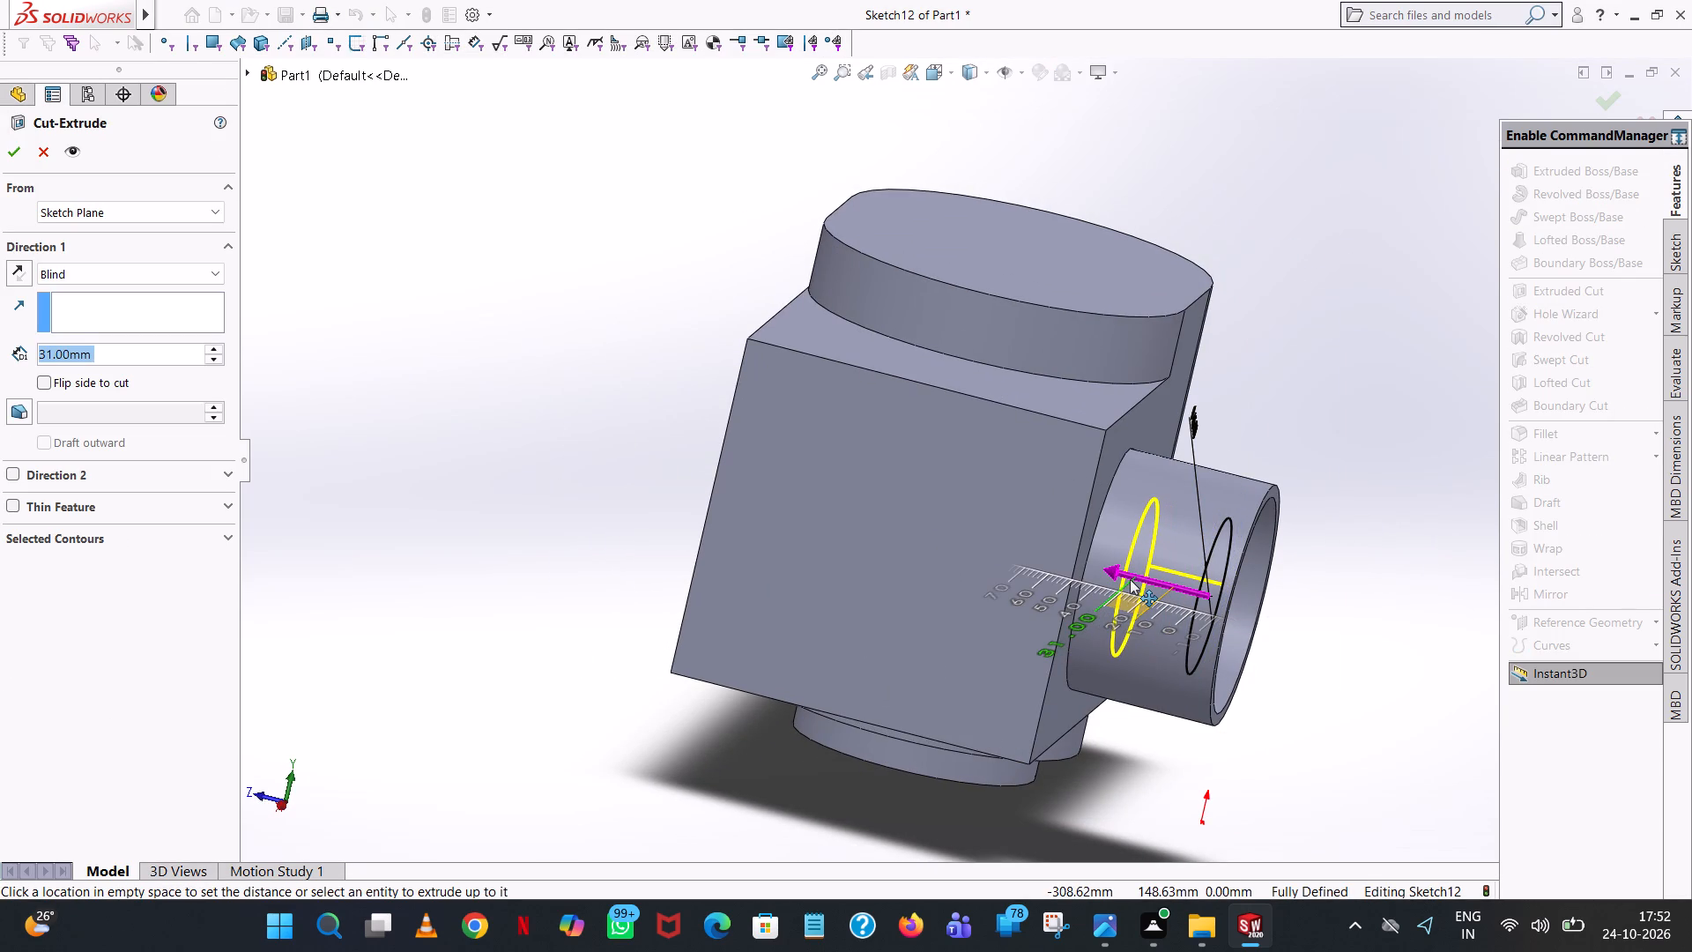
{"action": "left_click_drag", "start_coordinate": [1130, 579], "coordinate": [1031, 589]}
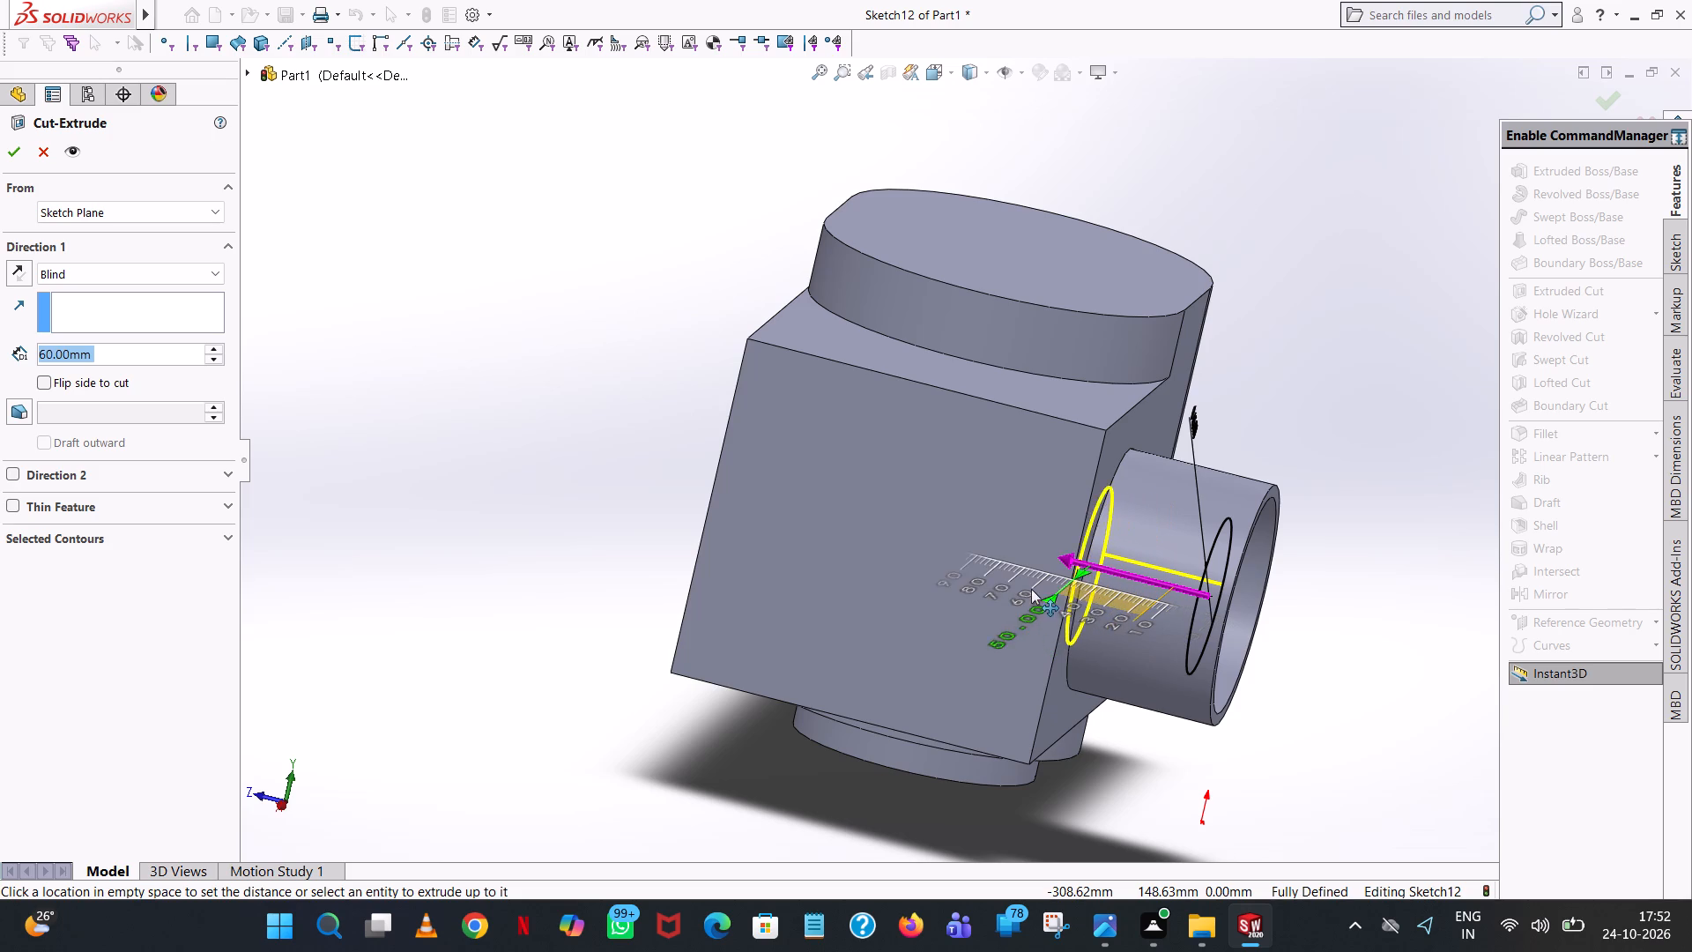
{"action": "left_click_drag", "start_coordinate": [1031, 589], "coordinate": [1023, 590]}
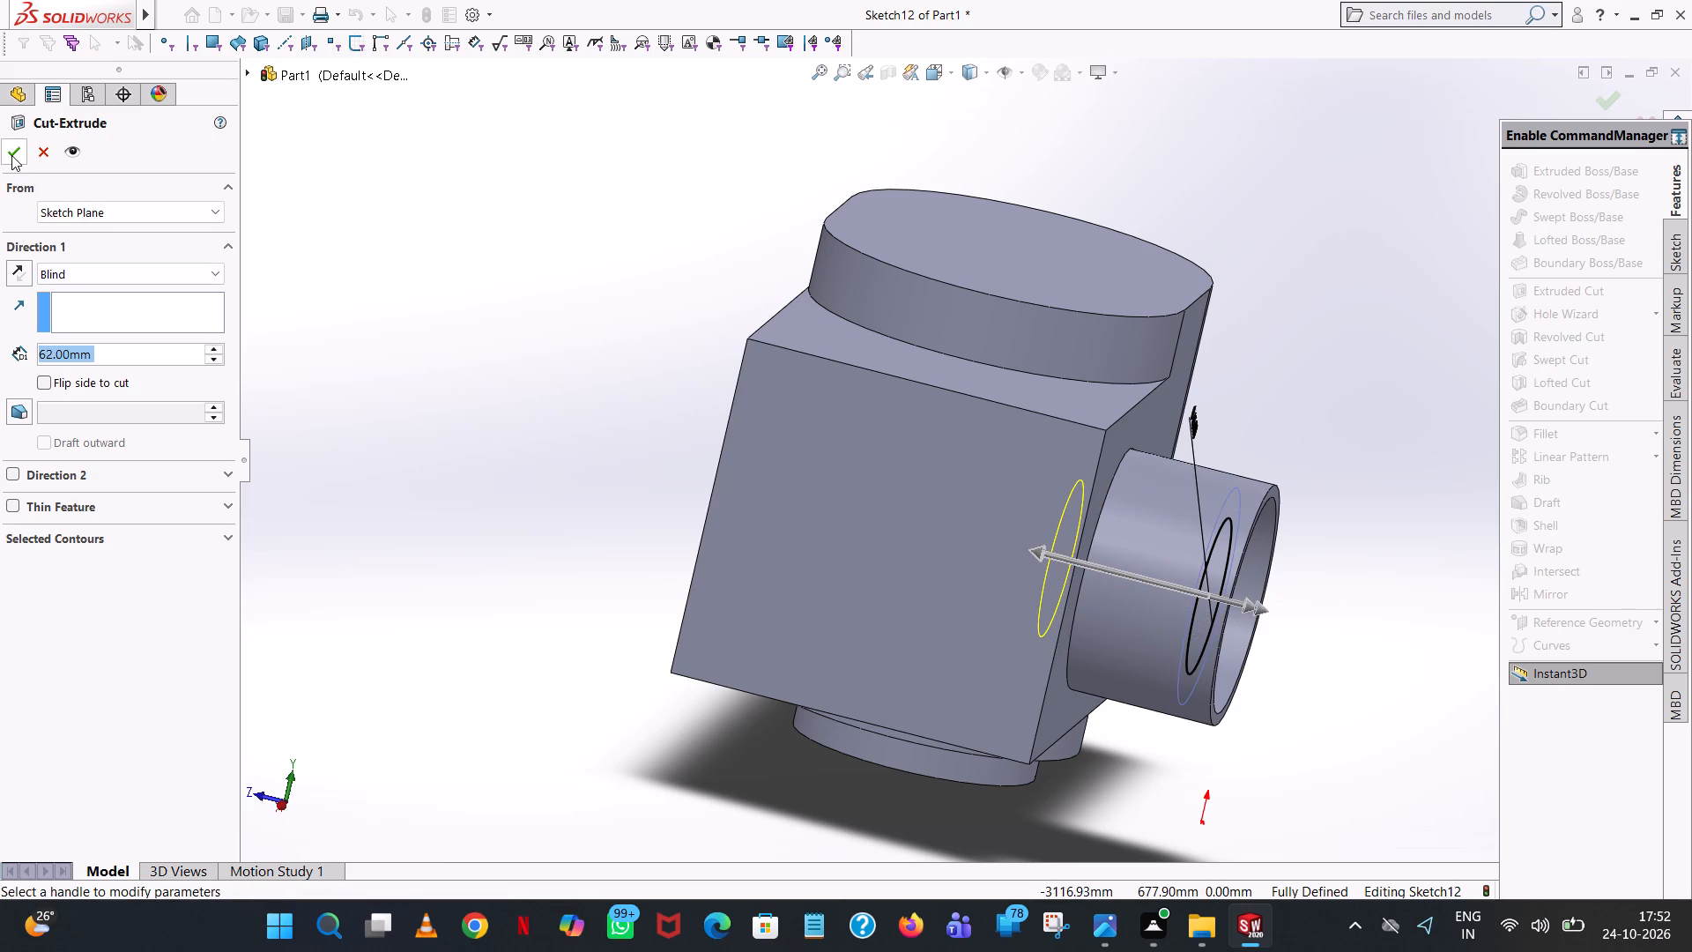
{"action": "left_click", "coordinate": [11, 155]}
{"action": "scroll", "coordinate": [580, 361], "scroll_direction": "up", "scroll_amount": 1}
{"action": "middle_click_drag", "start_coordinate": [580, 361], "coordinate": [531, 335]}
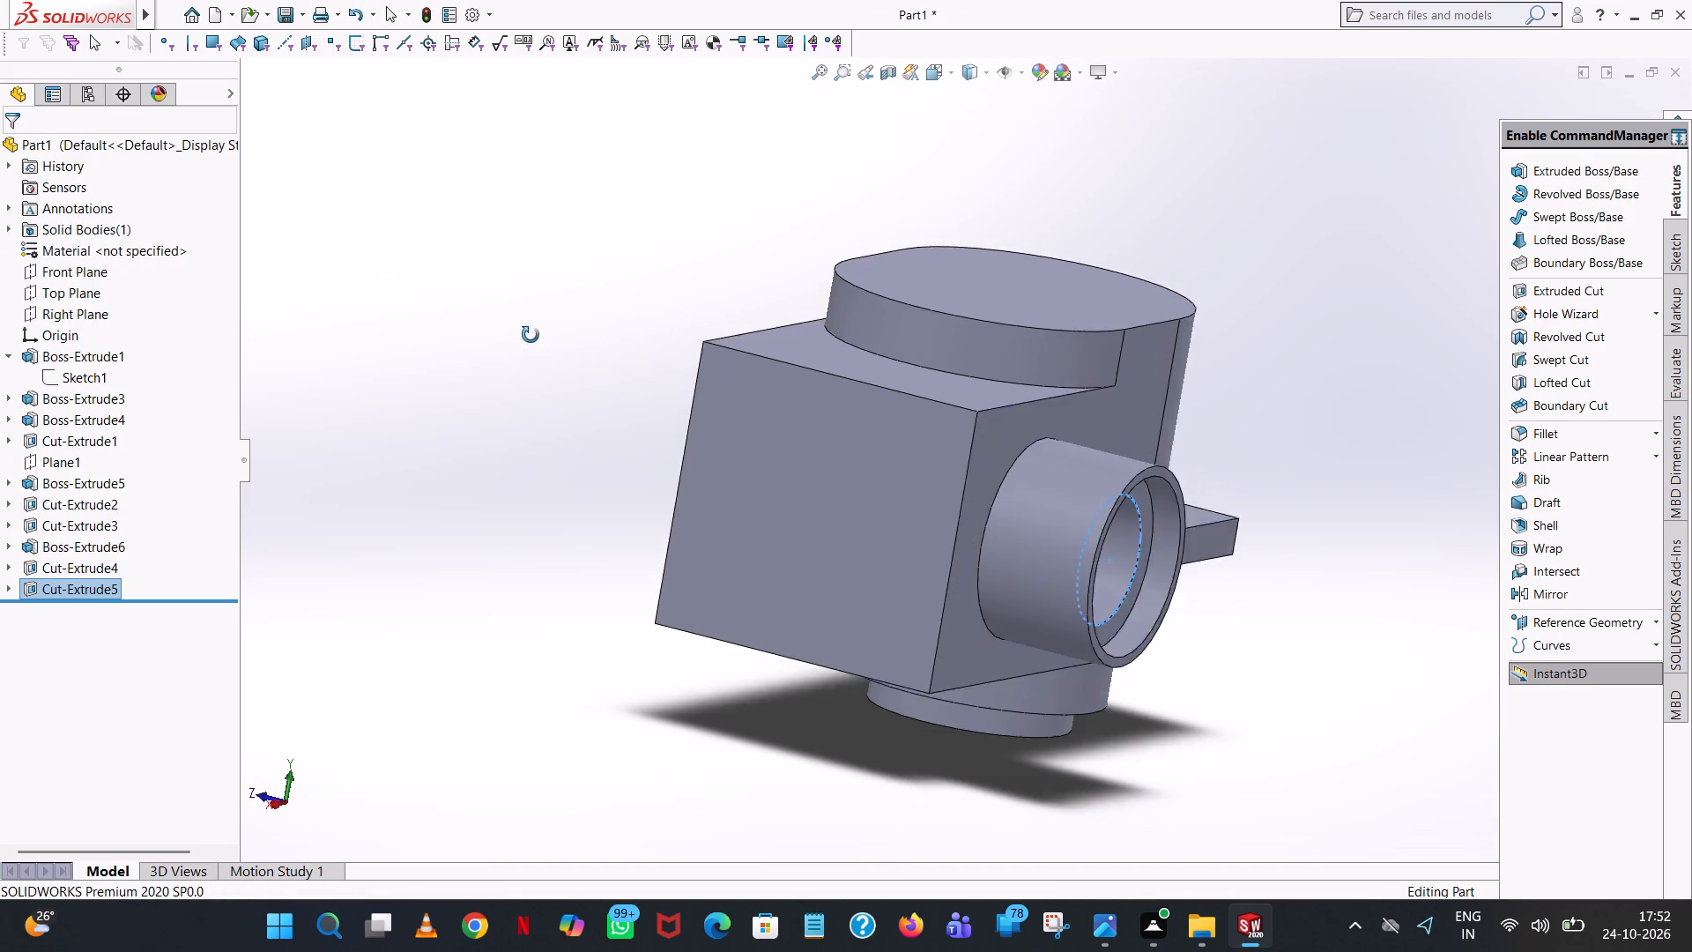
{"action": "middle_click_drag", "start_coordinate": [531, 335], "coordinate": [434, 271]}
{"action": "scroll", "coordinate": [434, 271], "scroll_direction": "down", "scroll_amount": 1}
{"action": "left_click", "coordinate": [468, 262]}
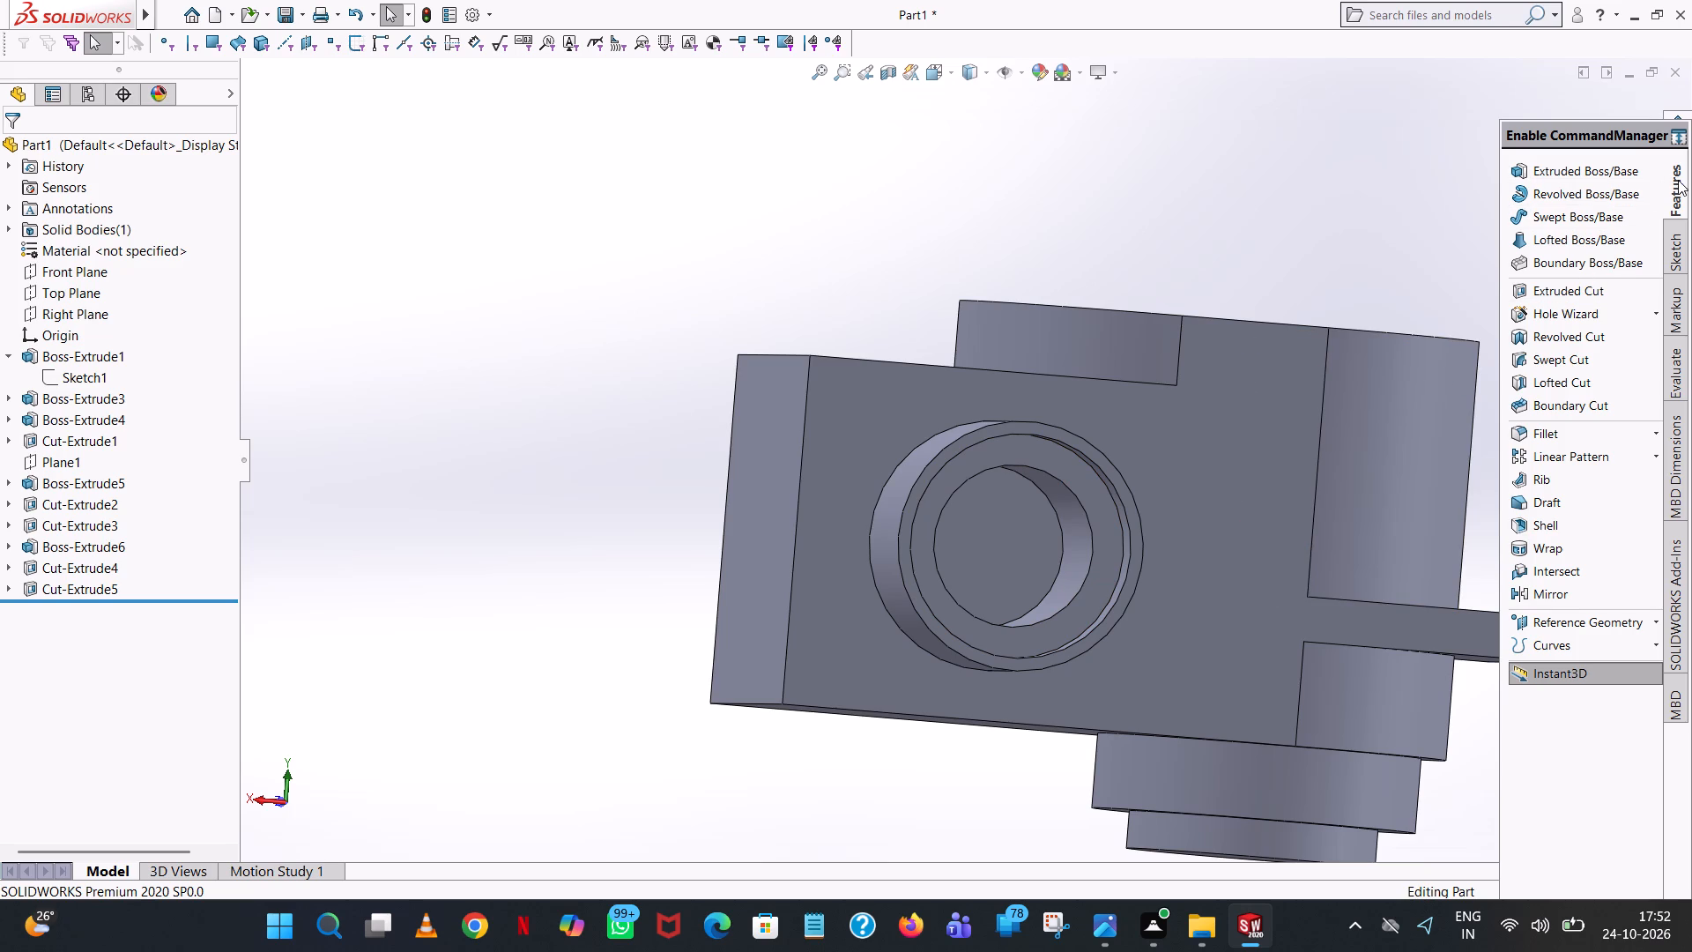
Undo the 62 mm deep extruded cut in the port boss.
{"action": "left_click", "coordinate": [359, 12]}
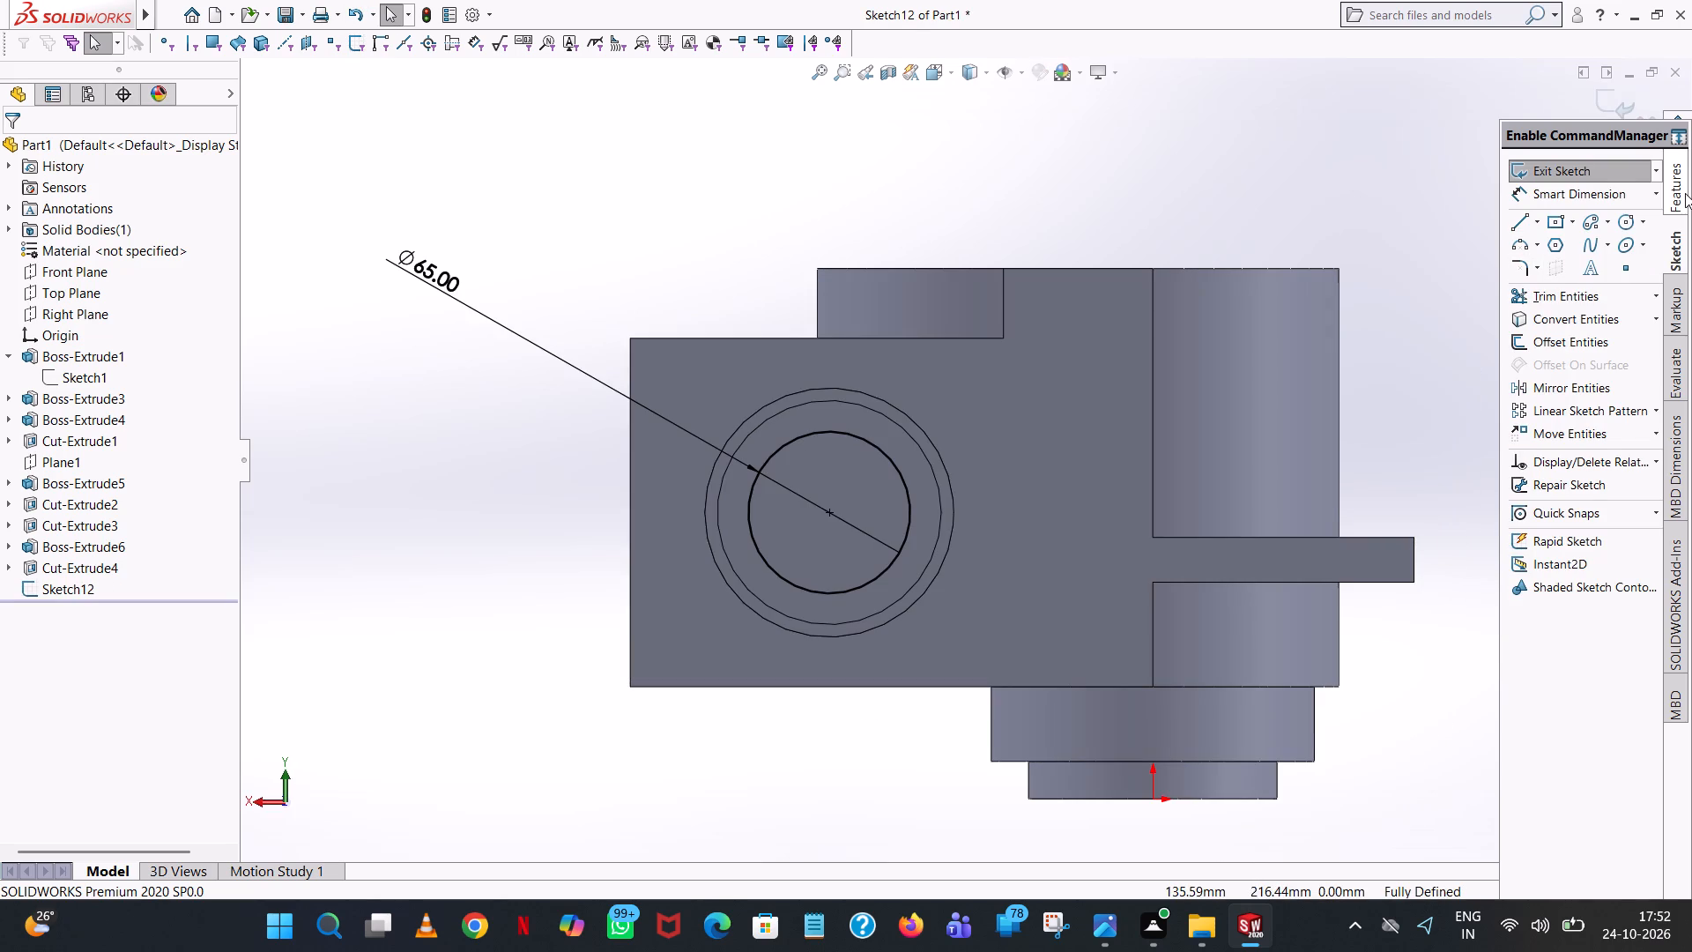
Cut the 65 mm circle on the recess floor as a 150 mm blind extruded cut through the boss into the block.
{"action": "left_click", "coordinate": [1685, 193]}
{"action": "left_click", "coordinate": [1583, 294]}
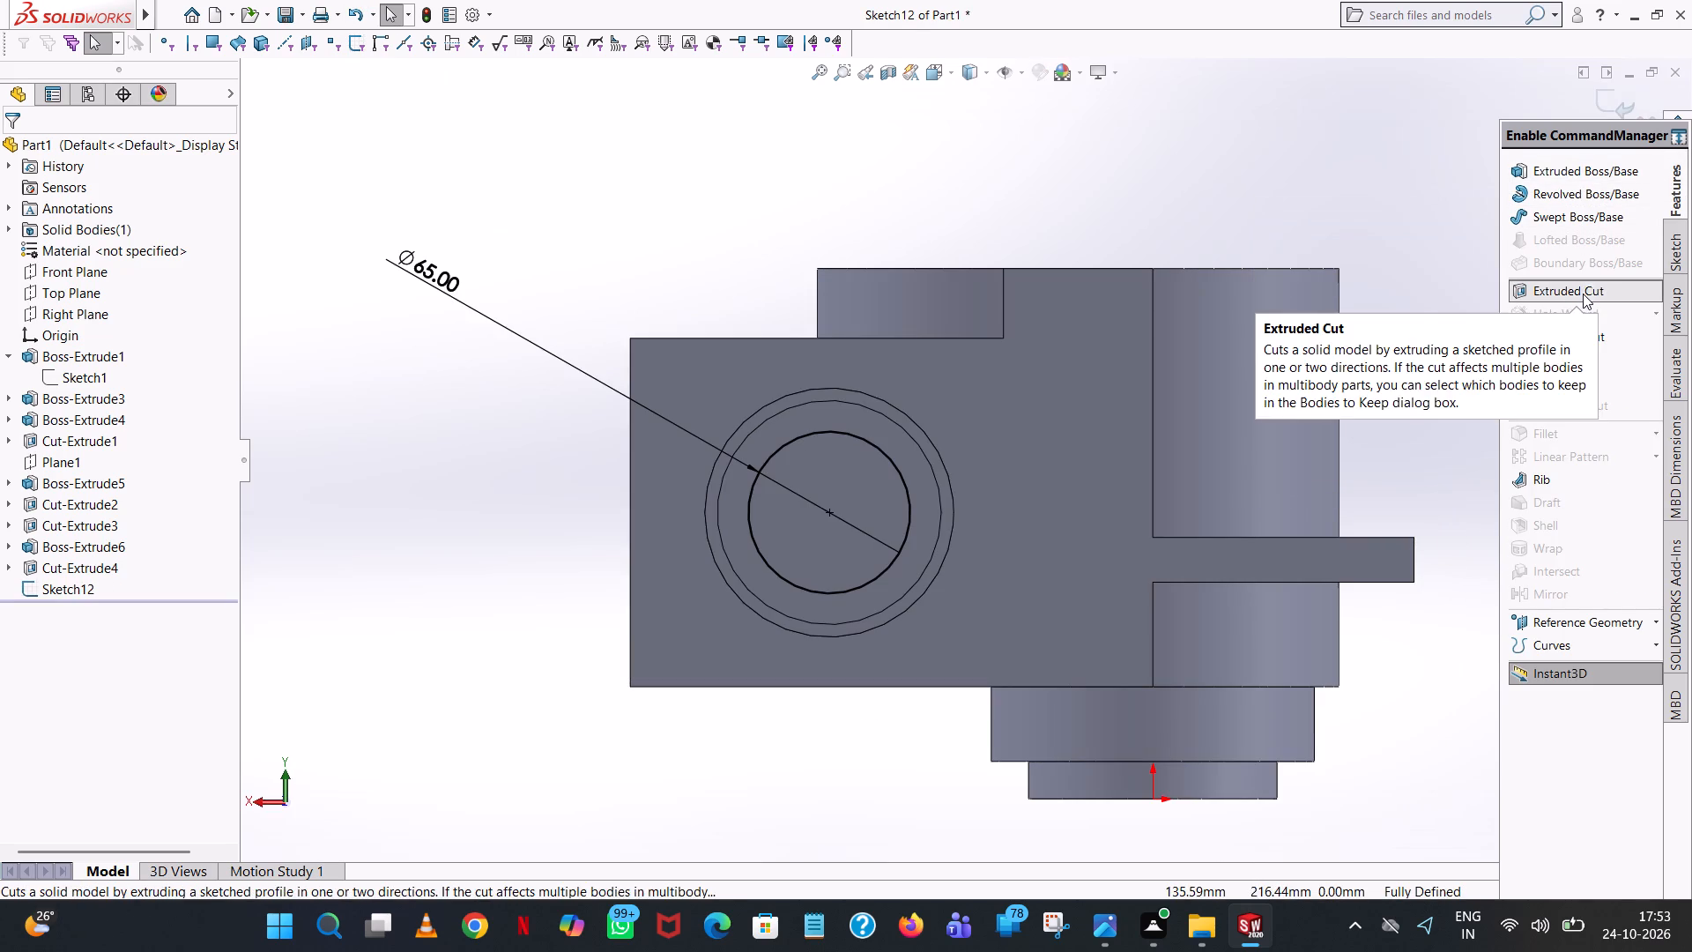
{"action": "scroll", "coordinate": [634, 235], "scroll_direction": "up", "scroll_amount": 1}
{"action": "middle_click_drag", "start_coordinate": [634, 235], "coordinate": [741, 541]}
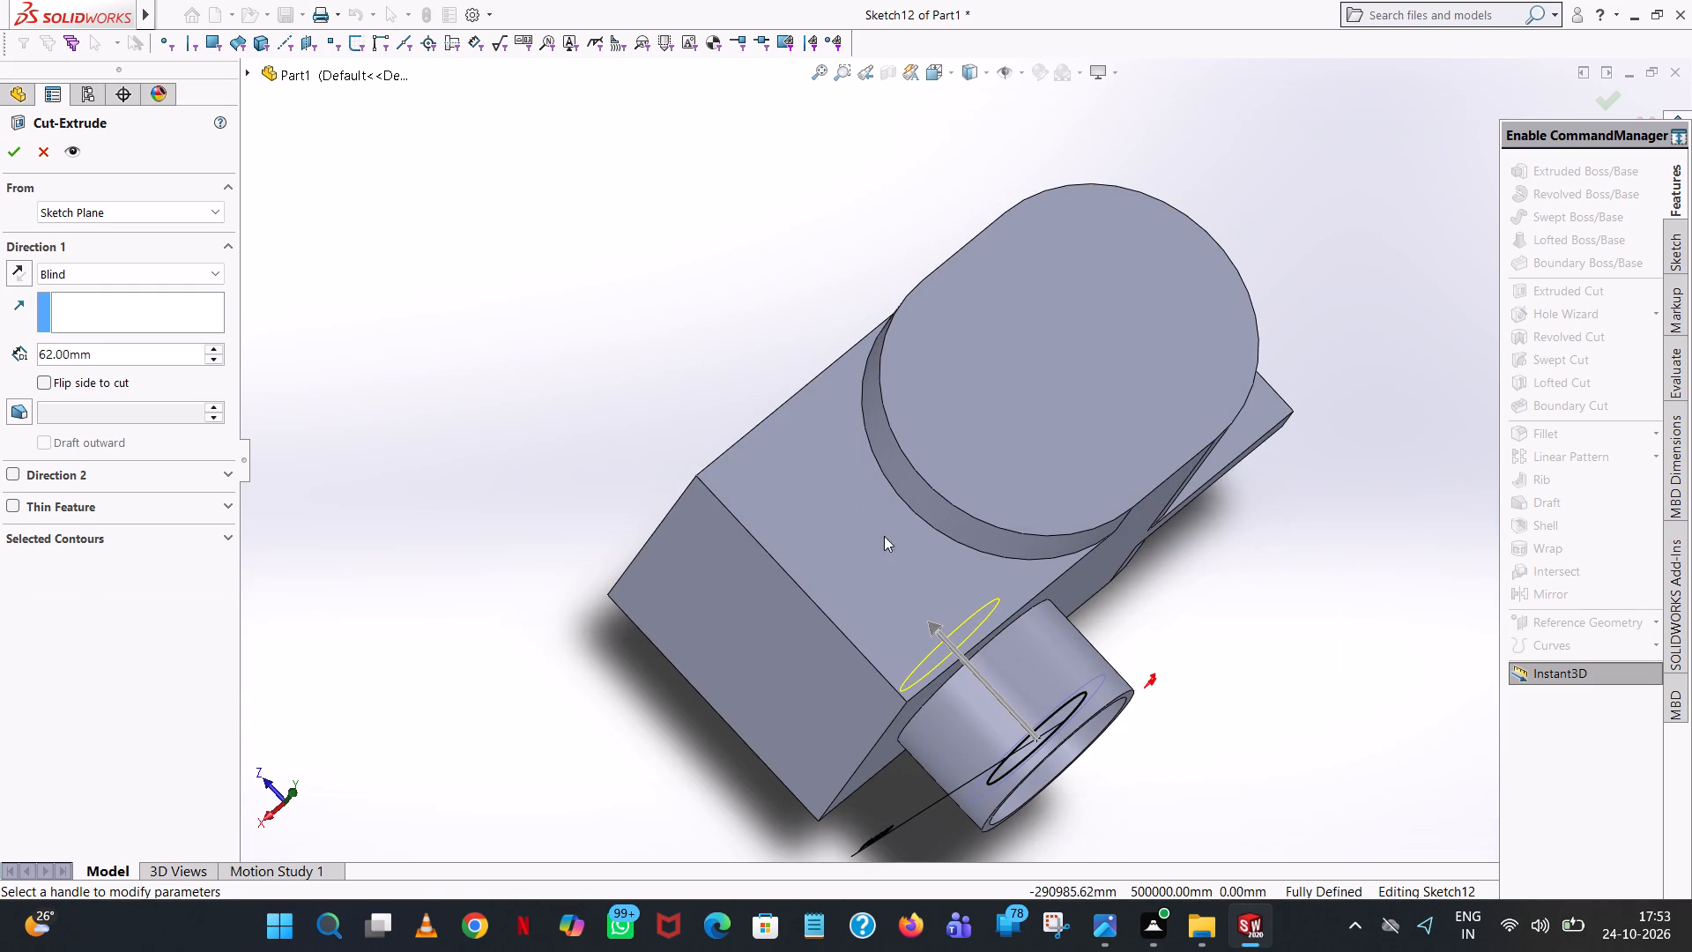
{"action": "left_click_drag", "start_coordinate": [926, 625], "coordinate": [798, 536]}
{"action": "left_click", "coordinate": [10, 160]}
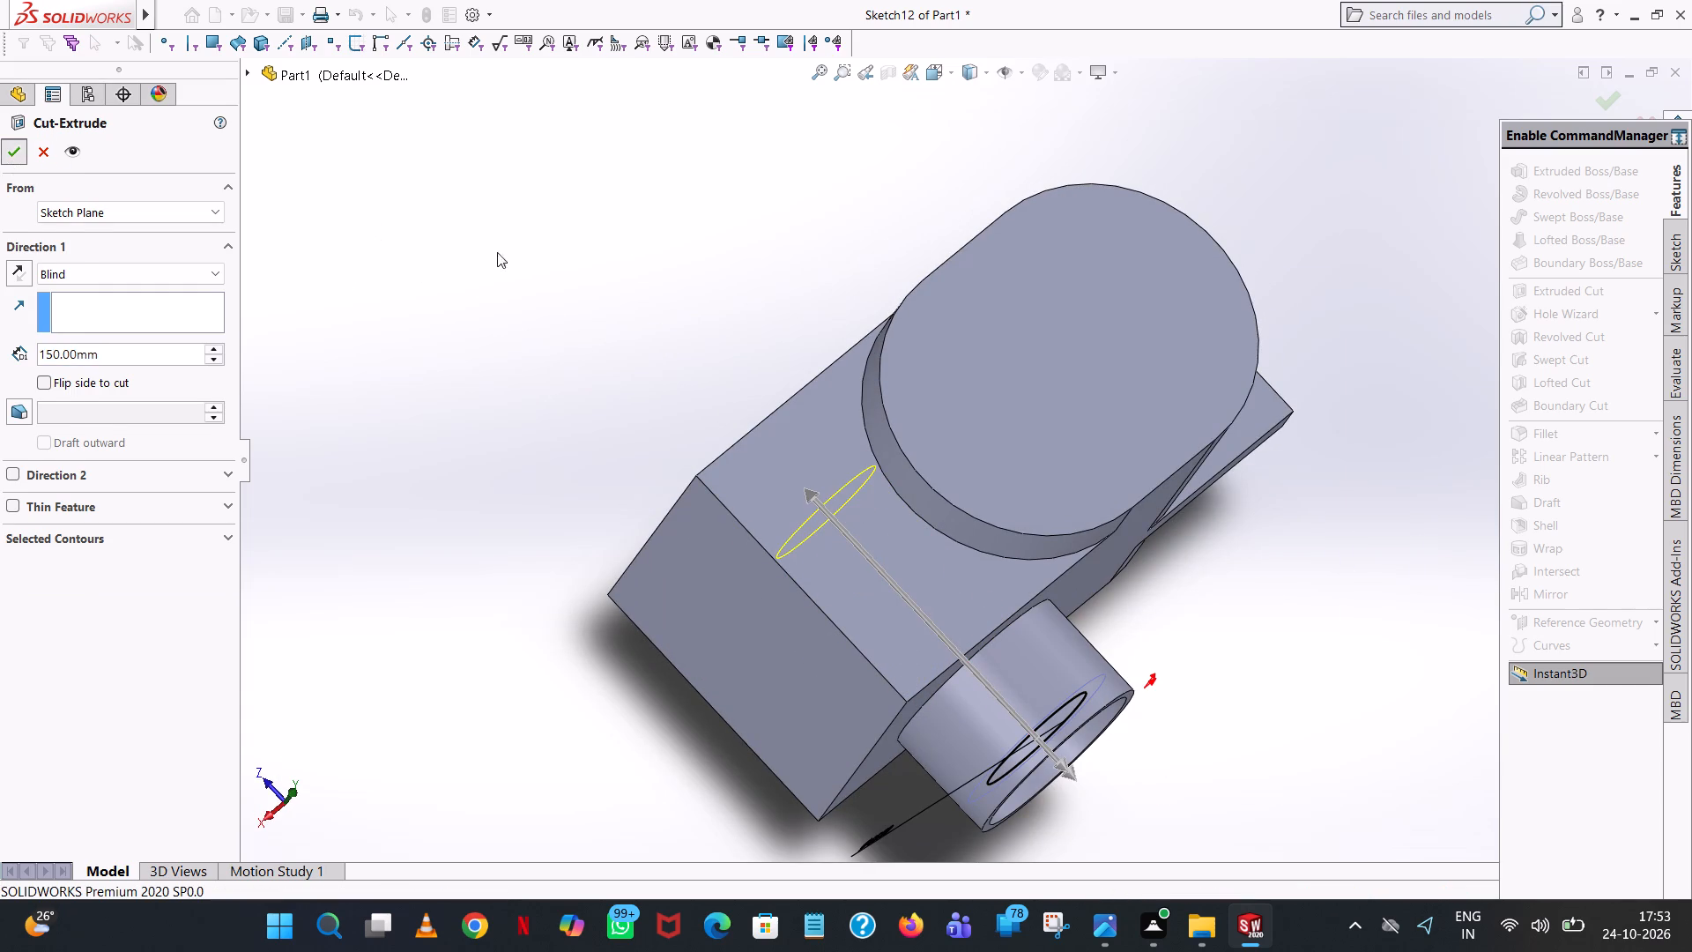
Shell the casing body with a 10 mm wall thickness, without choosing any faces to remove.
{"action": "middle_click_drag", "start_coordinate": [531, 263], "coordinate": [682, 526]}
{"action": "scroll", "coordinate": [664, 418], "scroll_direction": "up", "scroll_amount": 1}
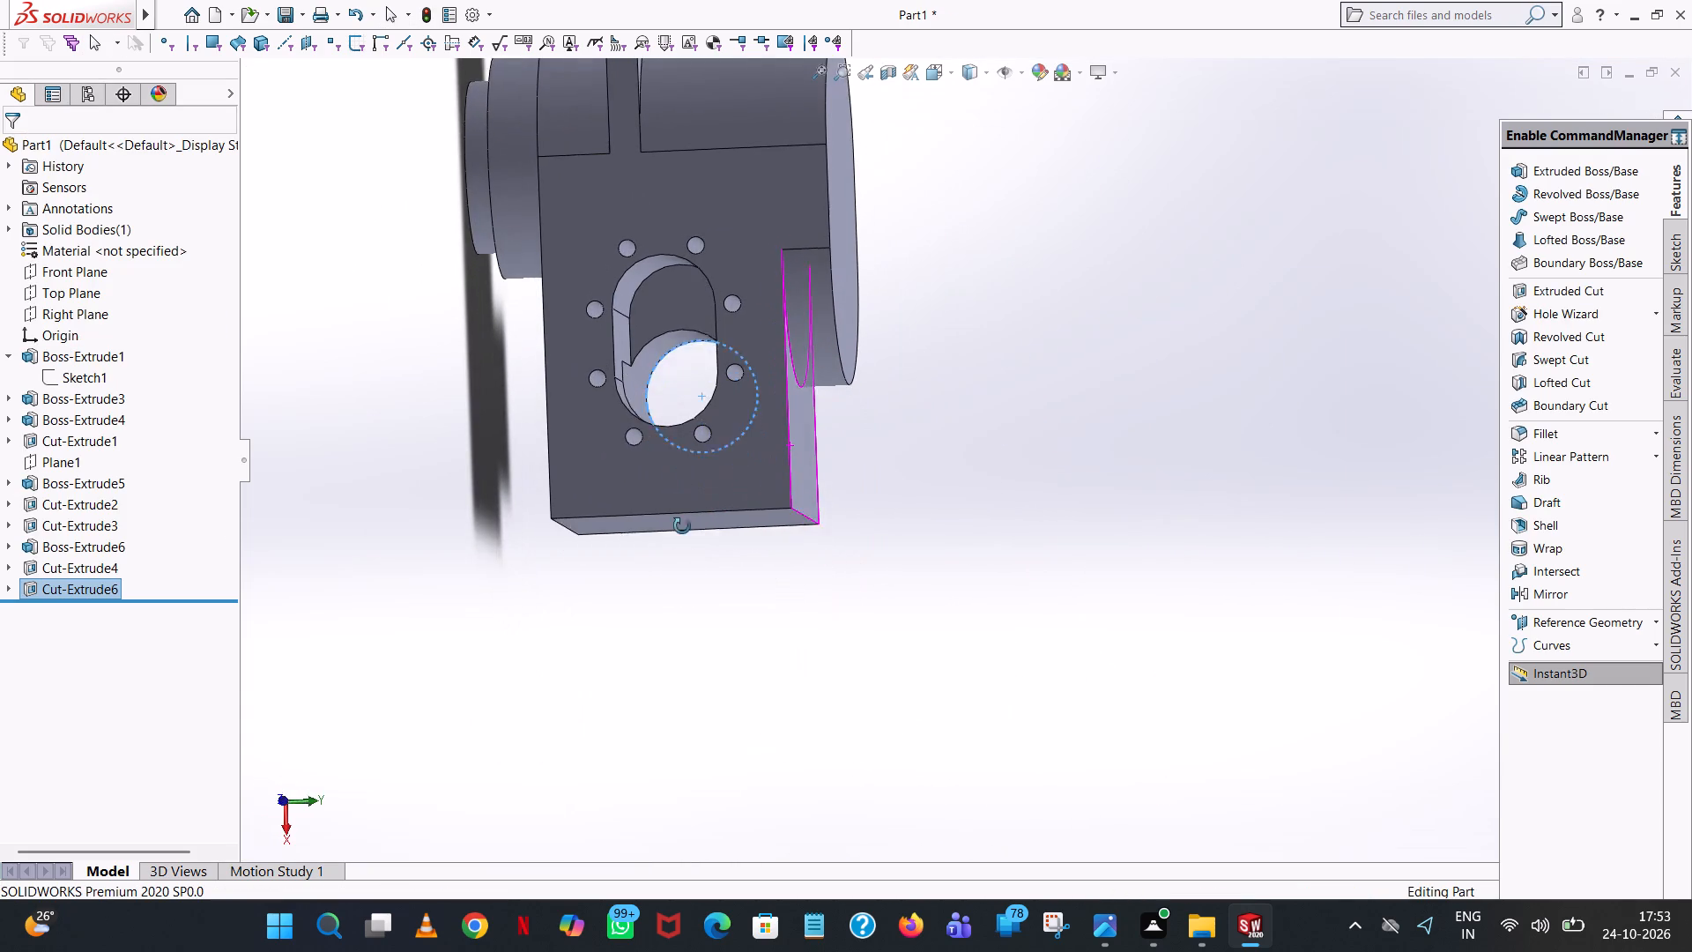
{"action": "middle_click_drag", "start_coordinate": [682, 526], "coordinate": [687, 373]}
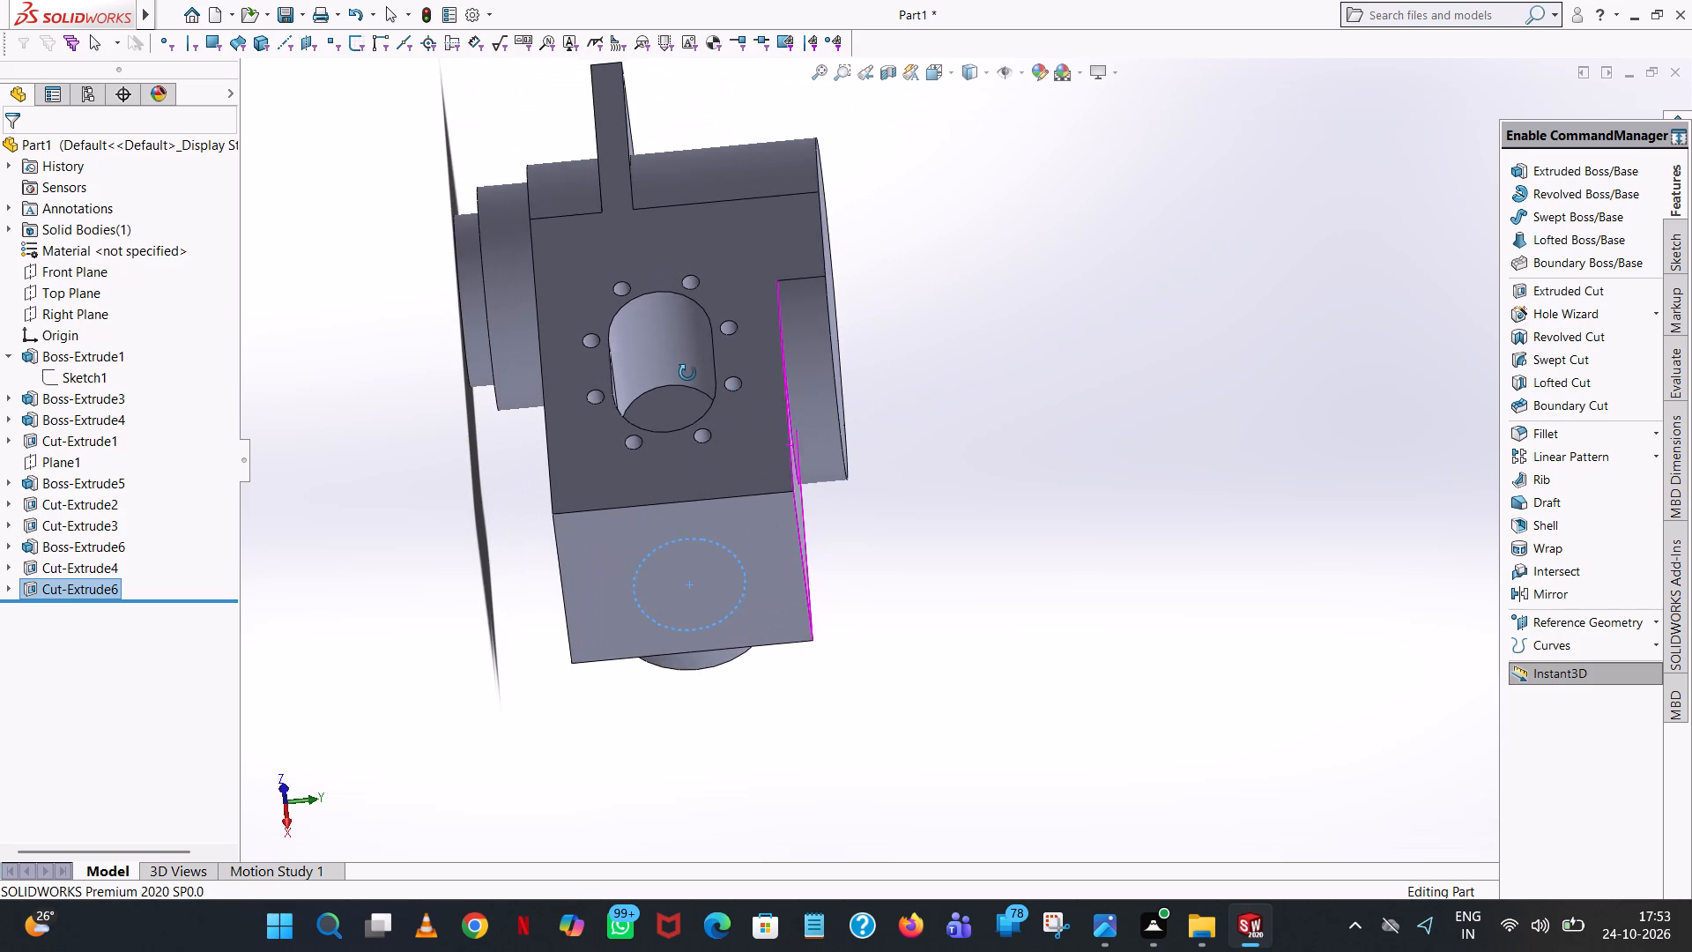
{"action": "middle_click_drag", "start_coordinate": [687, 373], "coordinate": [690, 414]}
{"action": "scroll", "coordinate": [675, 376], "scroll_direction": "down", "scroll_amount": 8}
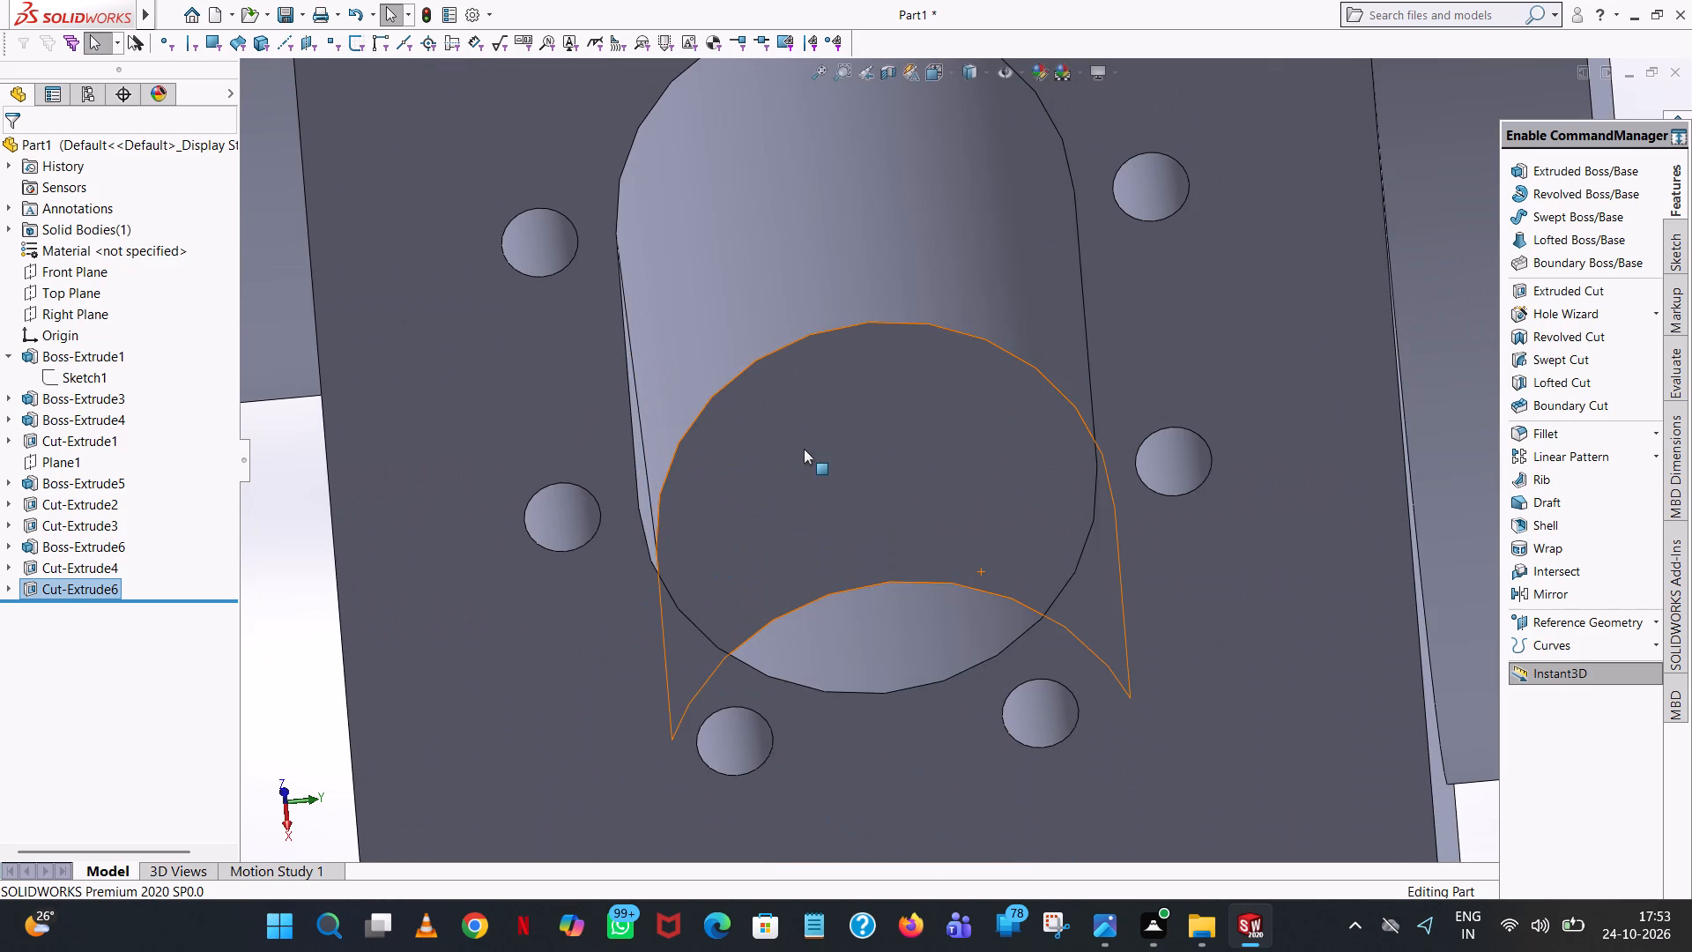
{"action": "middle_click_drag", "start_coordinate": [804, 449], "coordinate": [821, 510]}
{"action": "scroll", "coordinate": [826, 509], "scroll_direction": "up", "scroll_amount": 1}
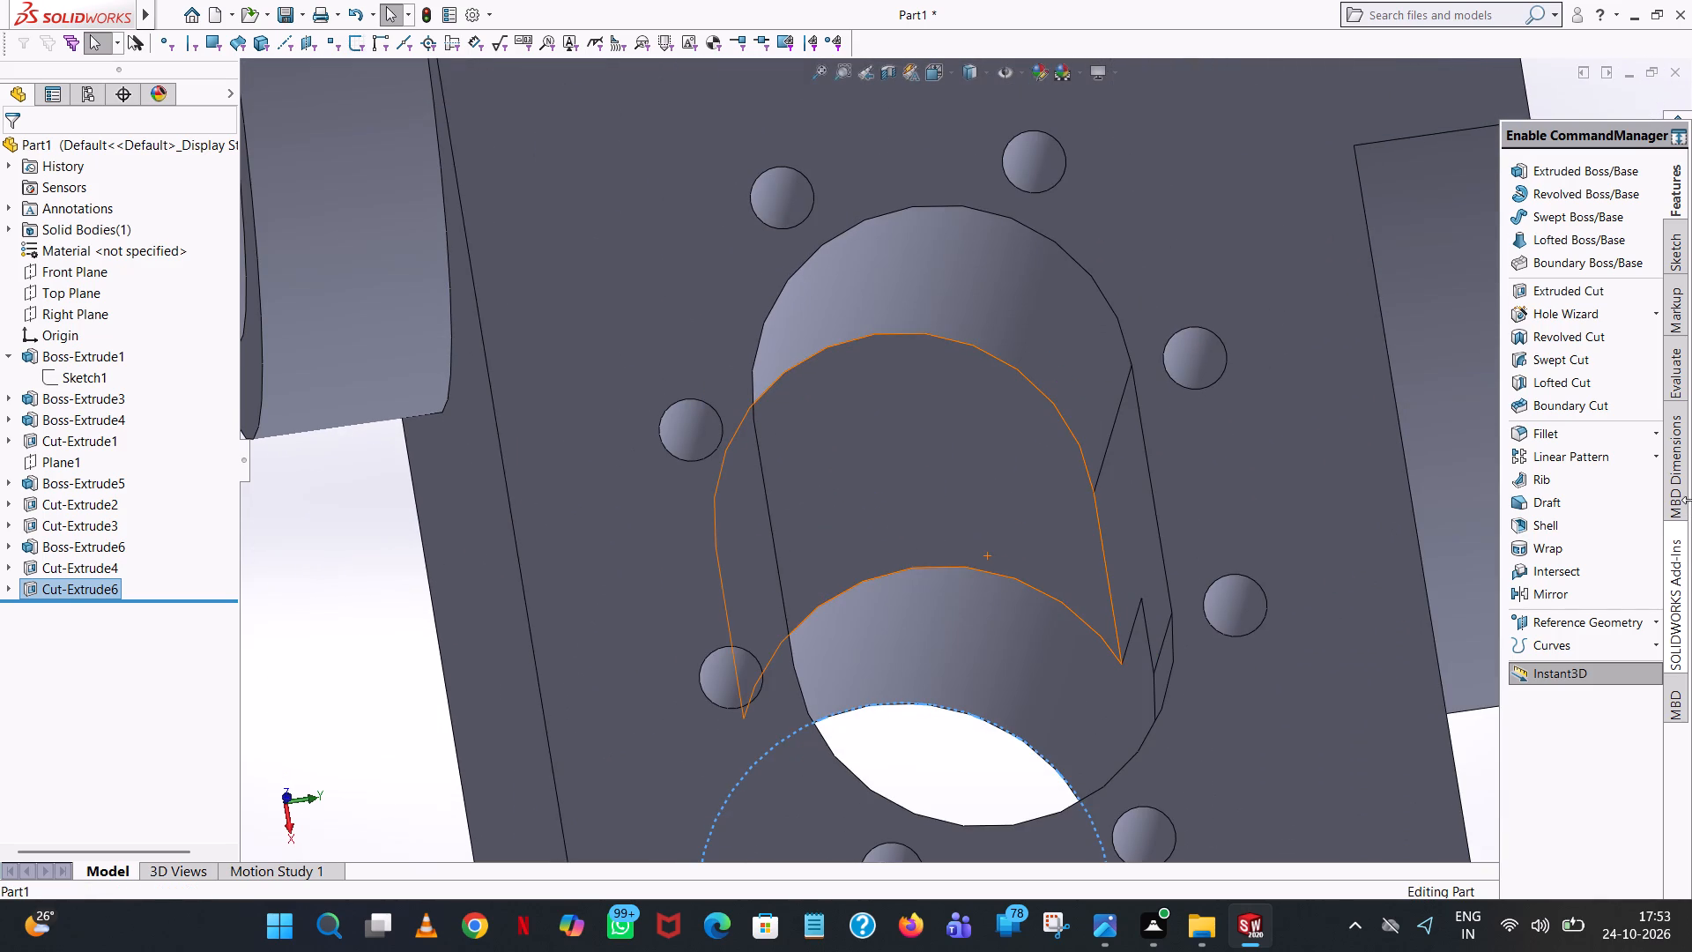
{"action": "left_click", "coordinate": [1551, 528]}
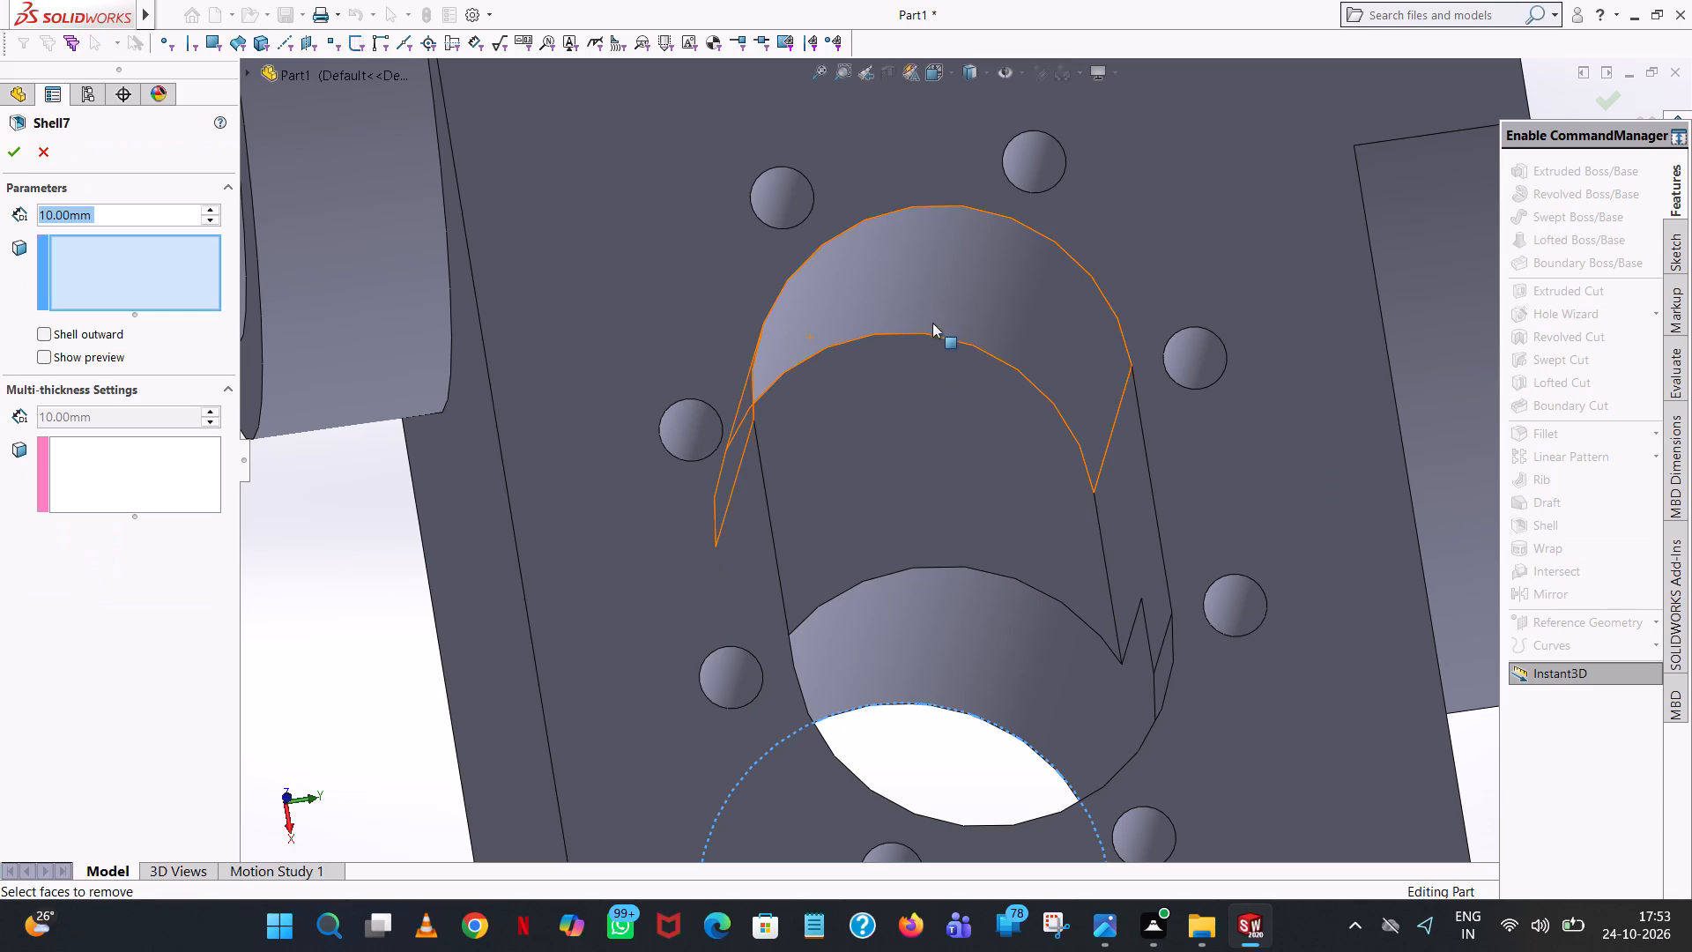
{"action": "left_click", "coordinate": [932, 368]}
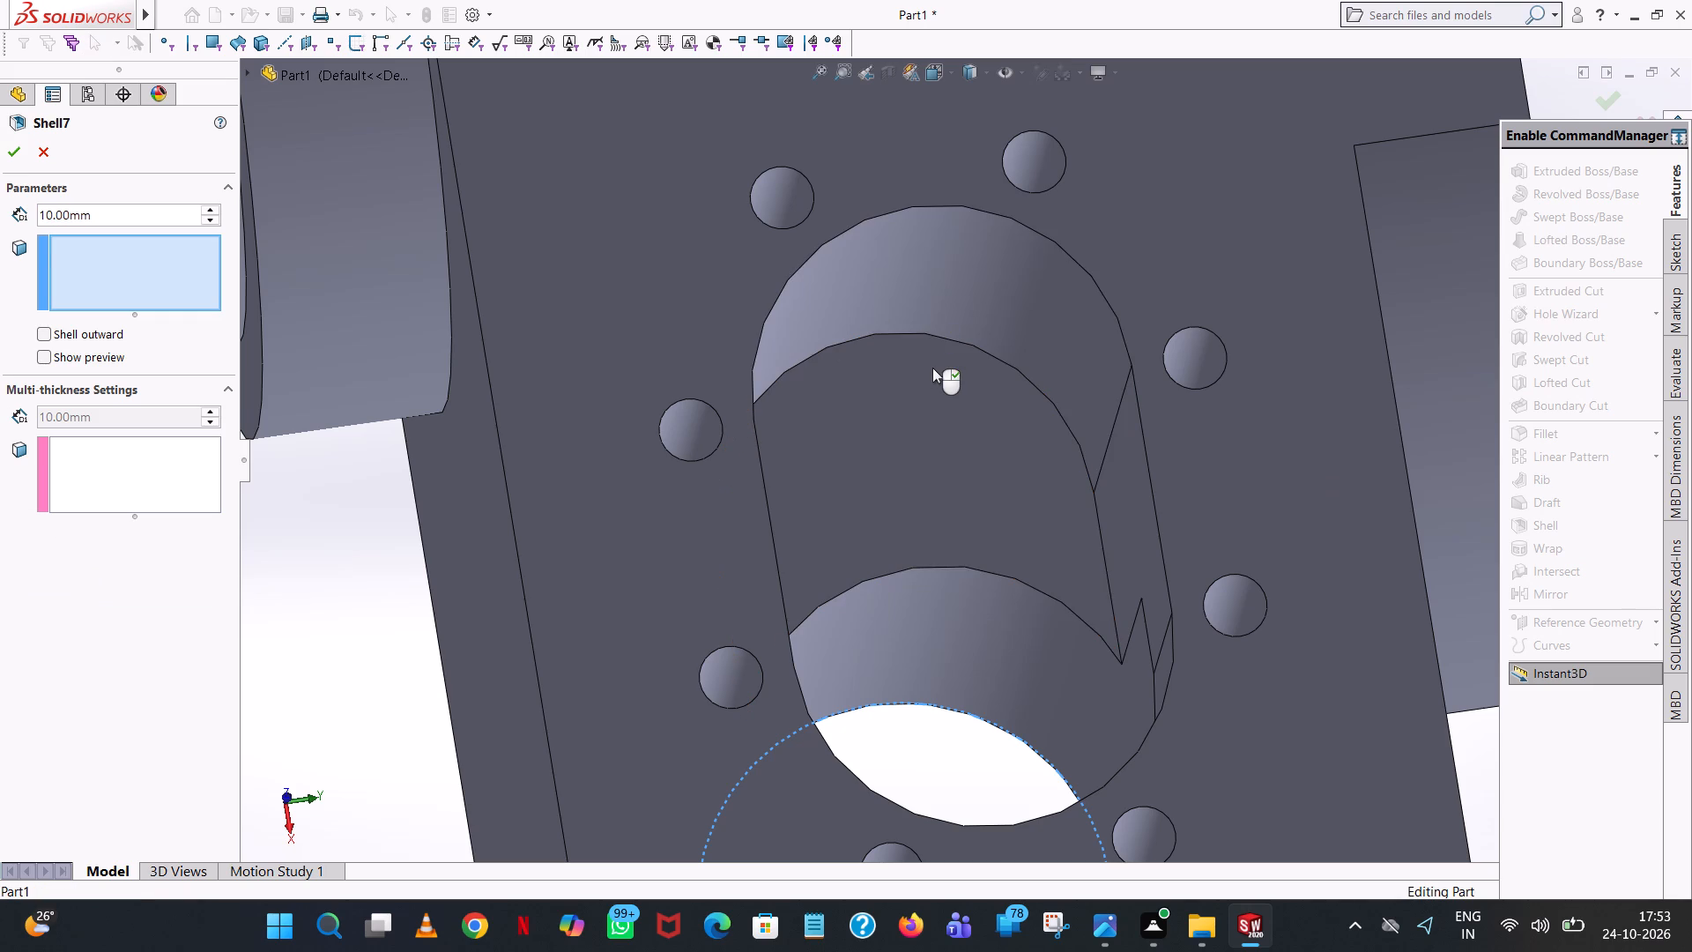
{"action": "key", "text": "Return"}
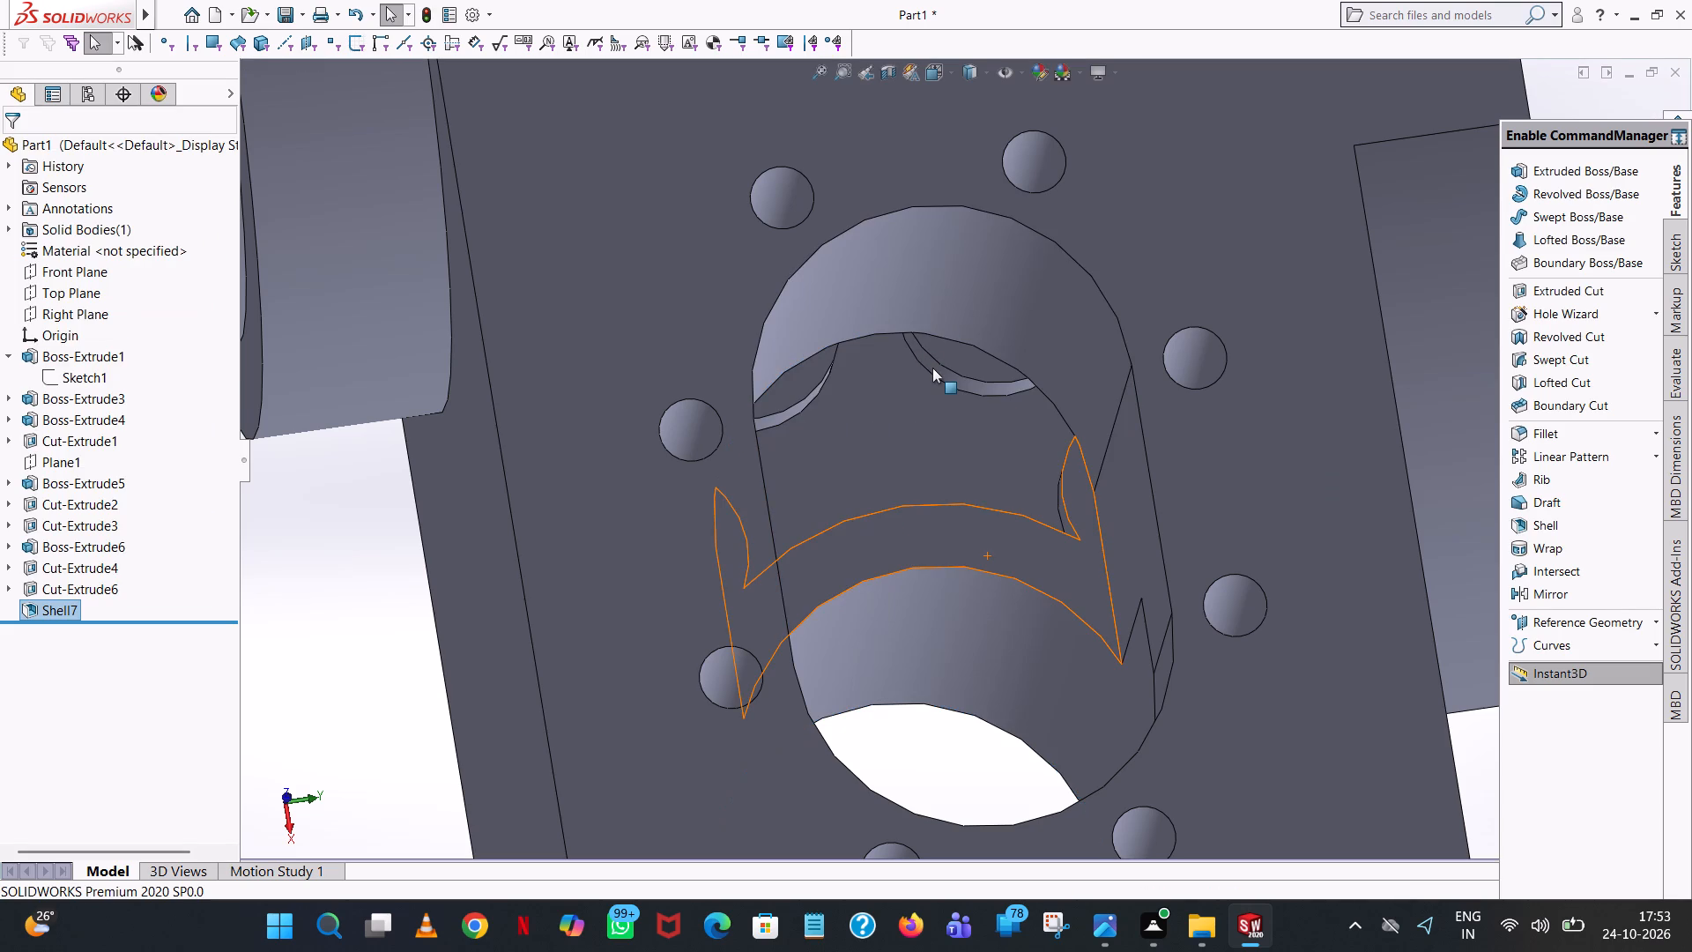
Examine the shelled interior through the slot-shaped opening in the bolt-hole face.
{"action": "middle_click_drag", "start_coordinate": [930, 368], "coordinate": [880, 292]}
{"action": "scroll", "coordinate": [761, 402], "scroll_direction": "up", "scroll_amount": 4}
{"action": "middle_click_drag", "start_coordinate": [828, 418], "coordinate": [830, 423]}
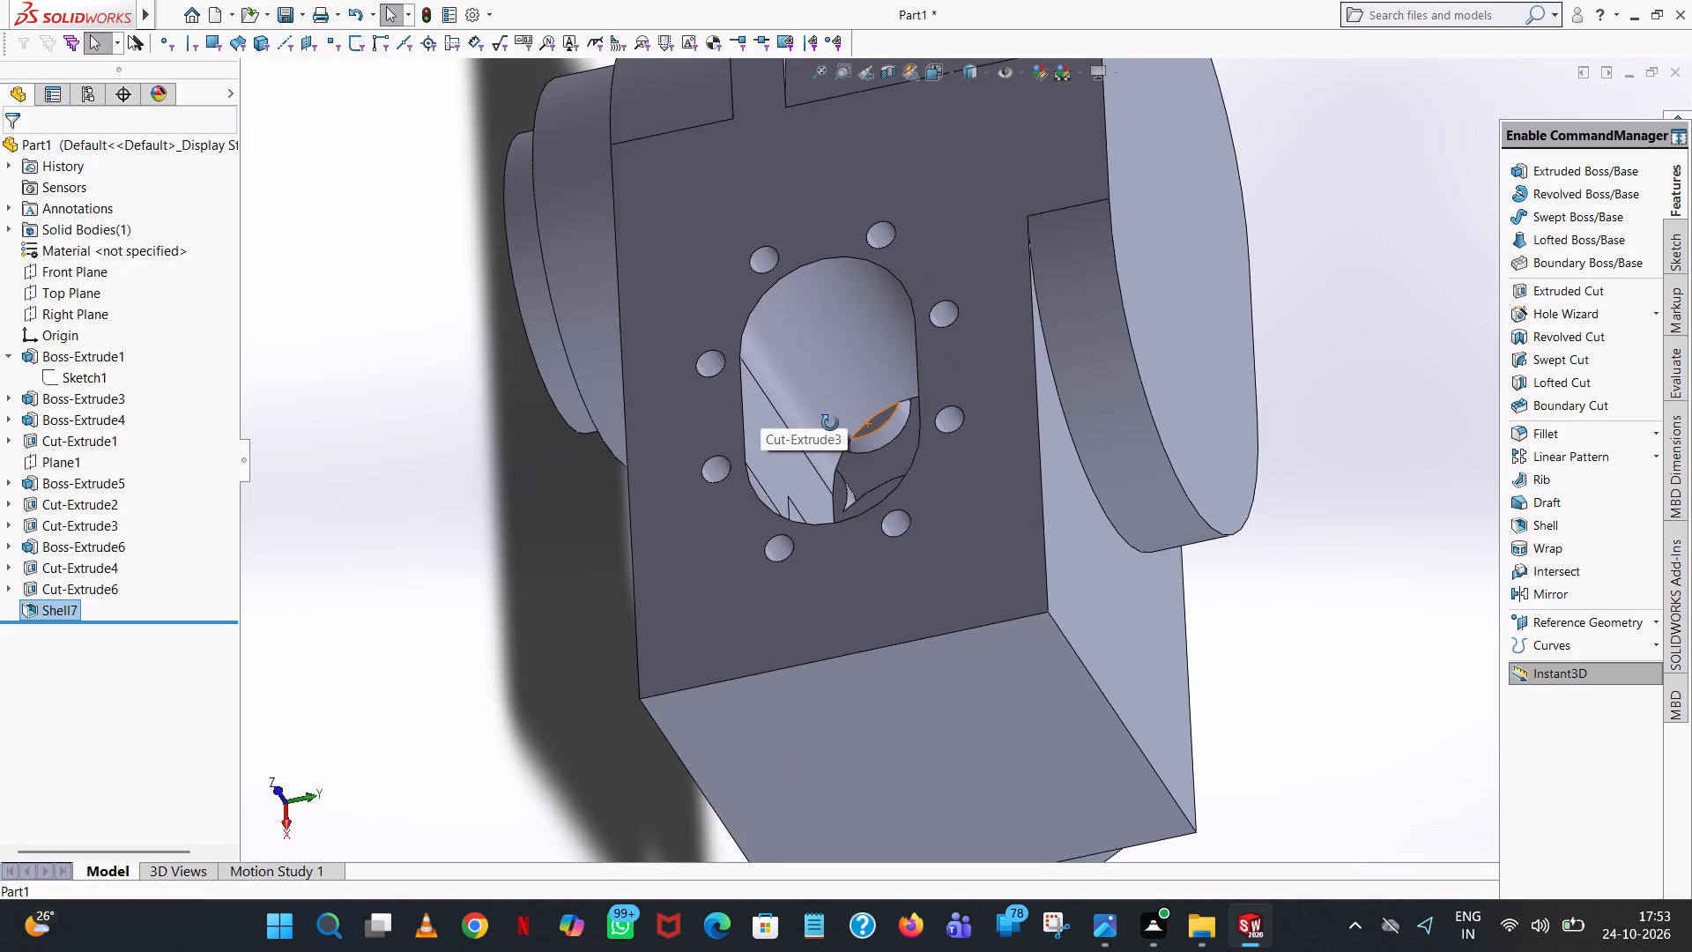
{"action": "middle_click_drag", "start_coordinate": [830, 423], "coordinate": [859, 469]}
{"action": "scroll", "coordinate": [894, 409], "scroll_direction": "up", "scroll_amount": 1}
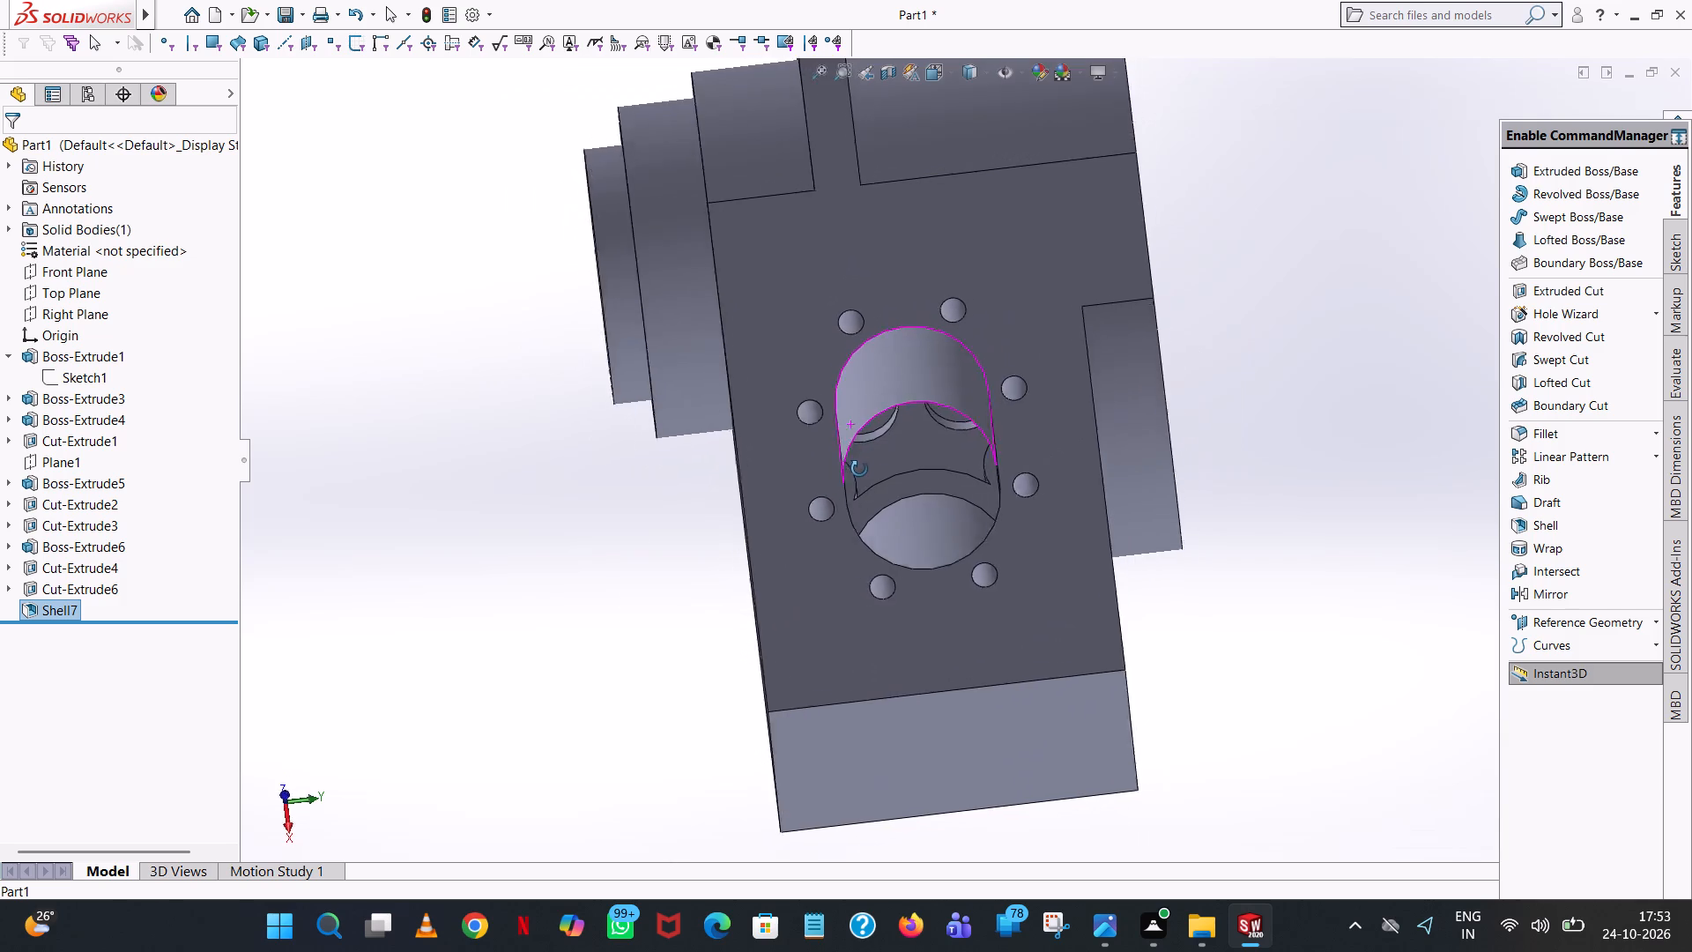
{"action": "middle_click_drag", "start_coordinate": [859, 469], "coordinate": [902, 269]}
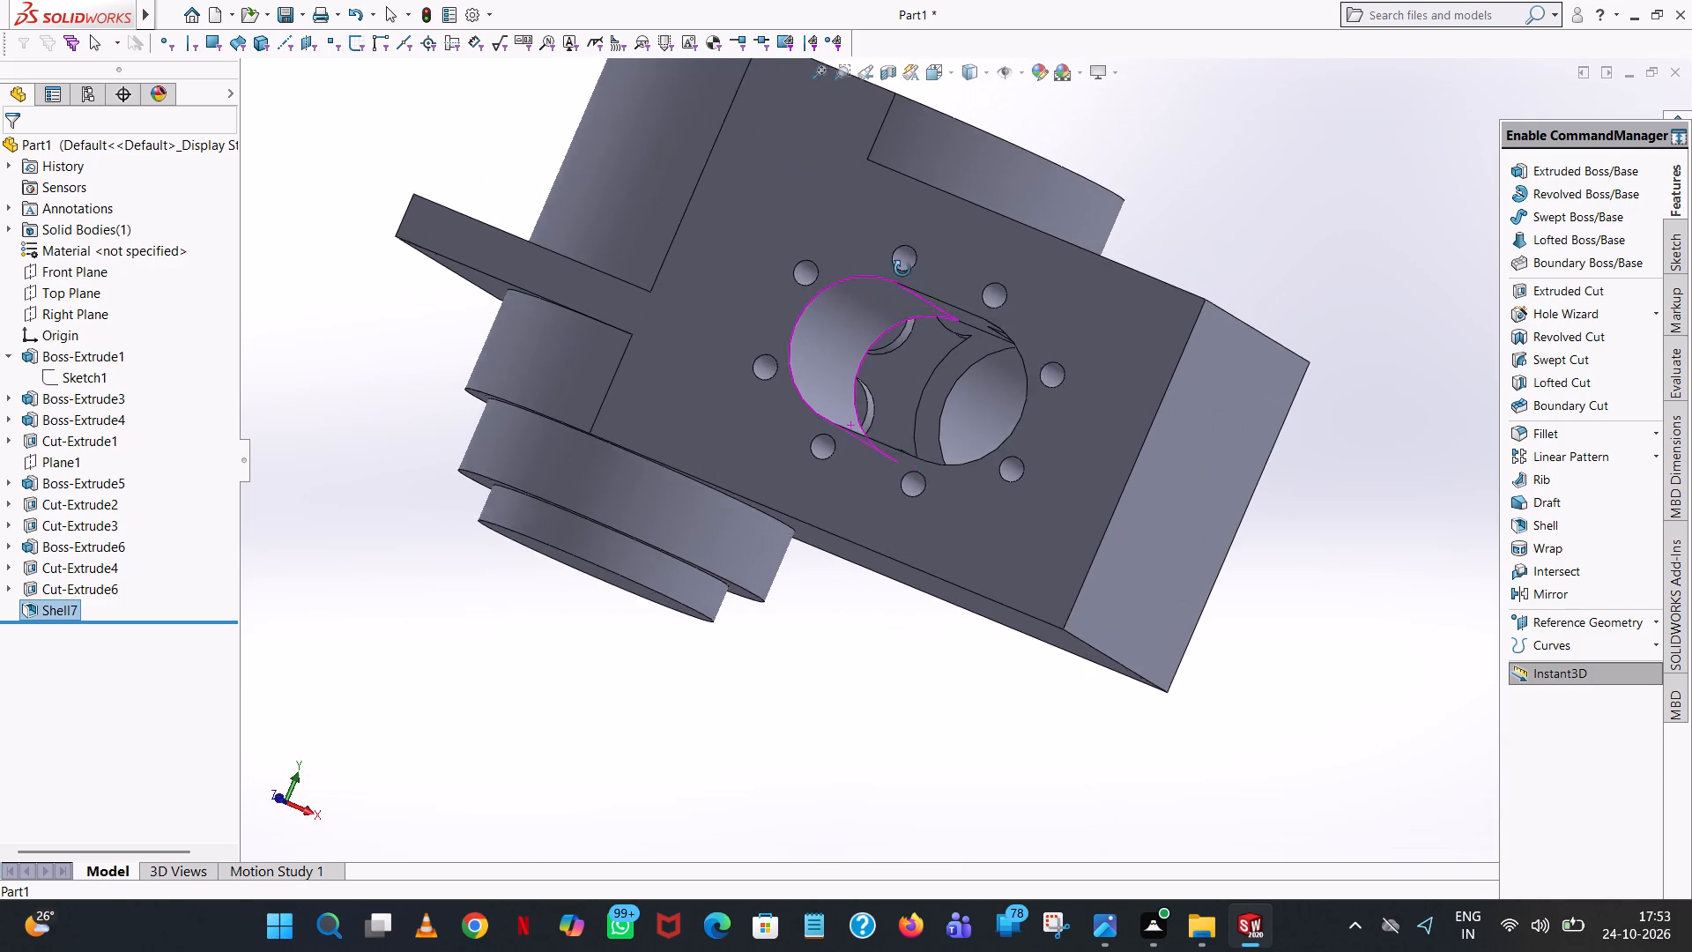
{"action": "middle_click_drag", "start_coordinate": [902, 269], "coordinate": [897, 266]}
{"action": "middle_click_drag", "start_coordinate": [894, 301], "coordinate": [909, 360]}
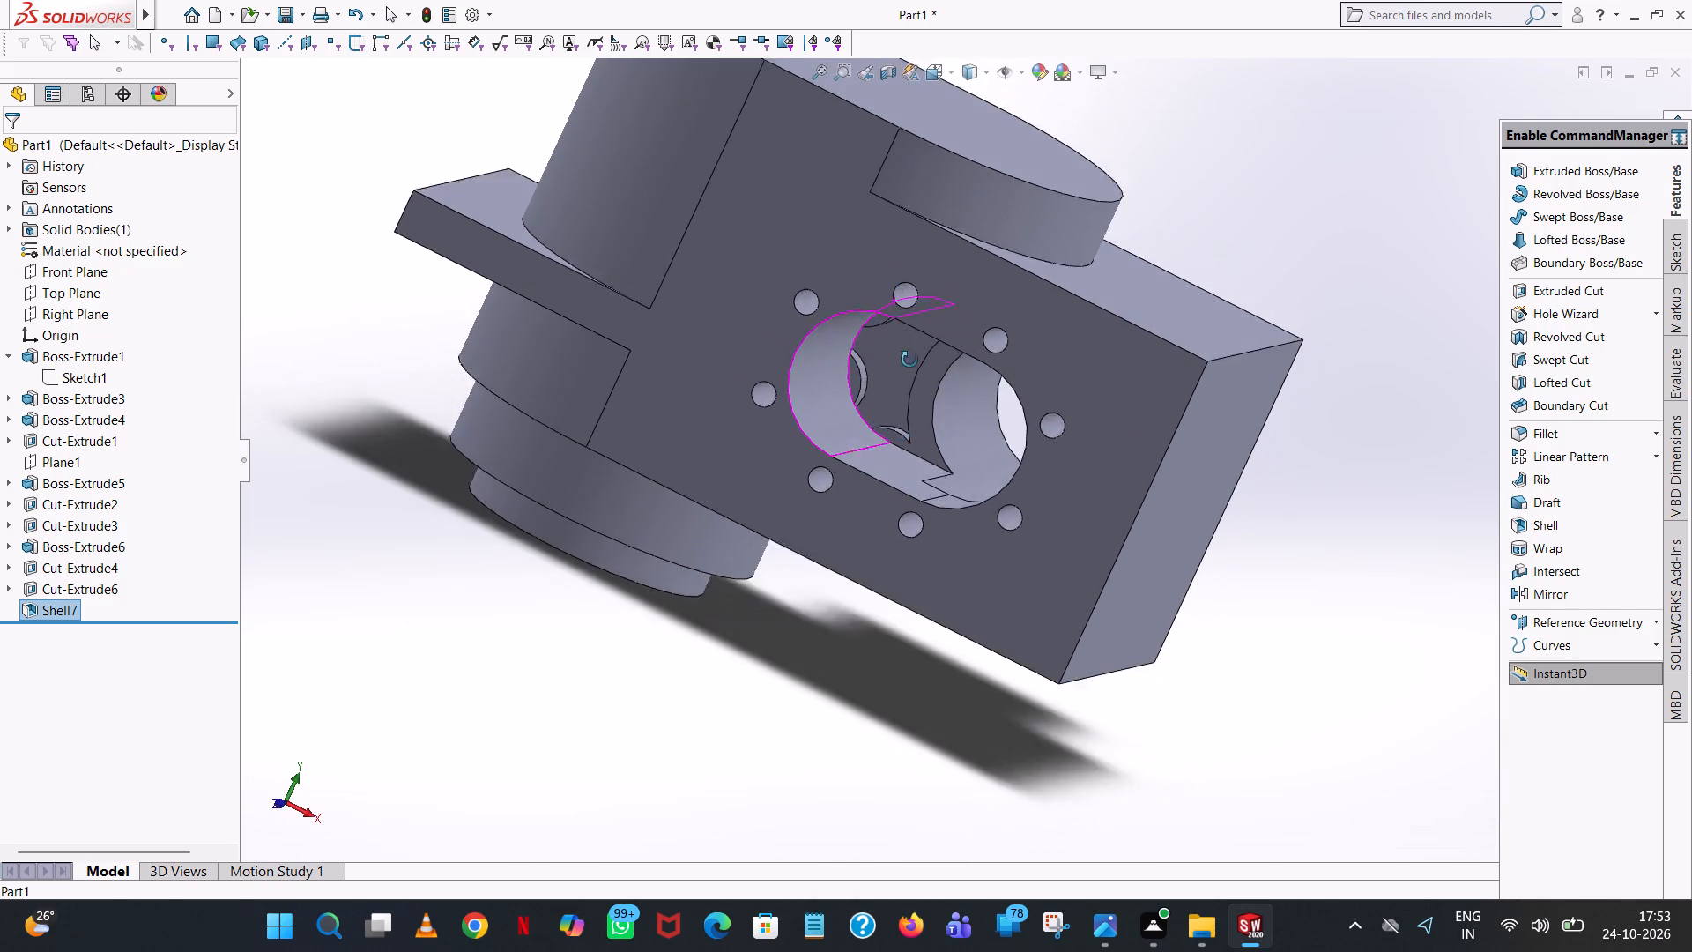
{"action": "middle_click_drag", "start_coordinate": [909, 360], "coordinate": [924, 329]}
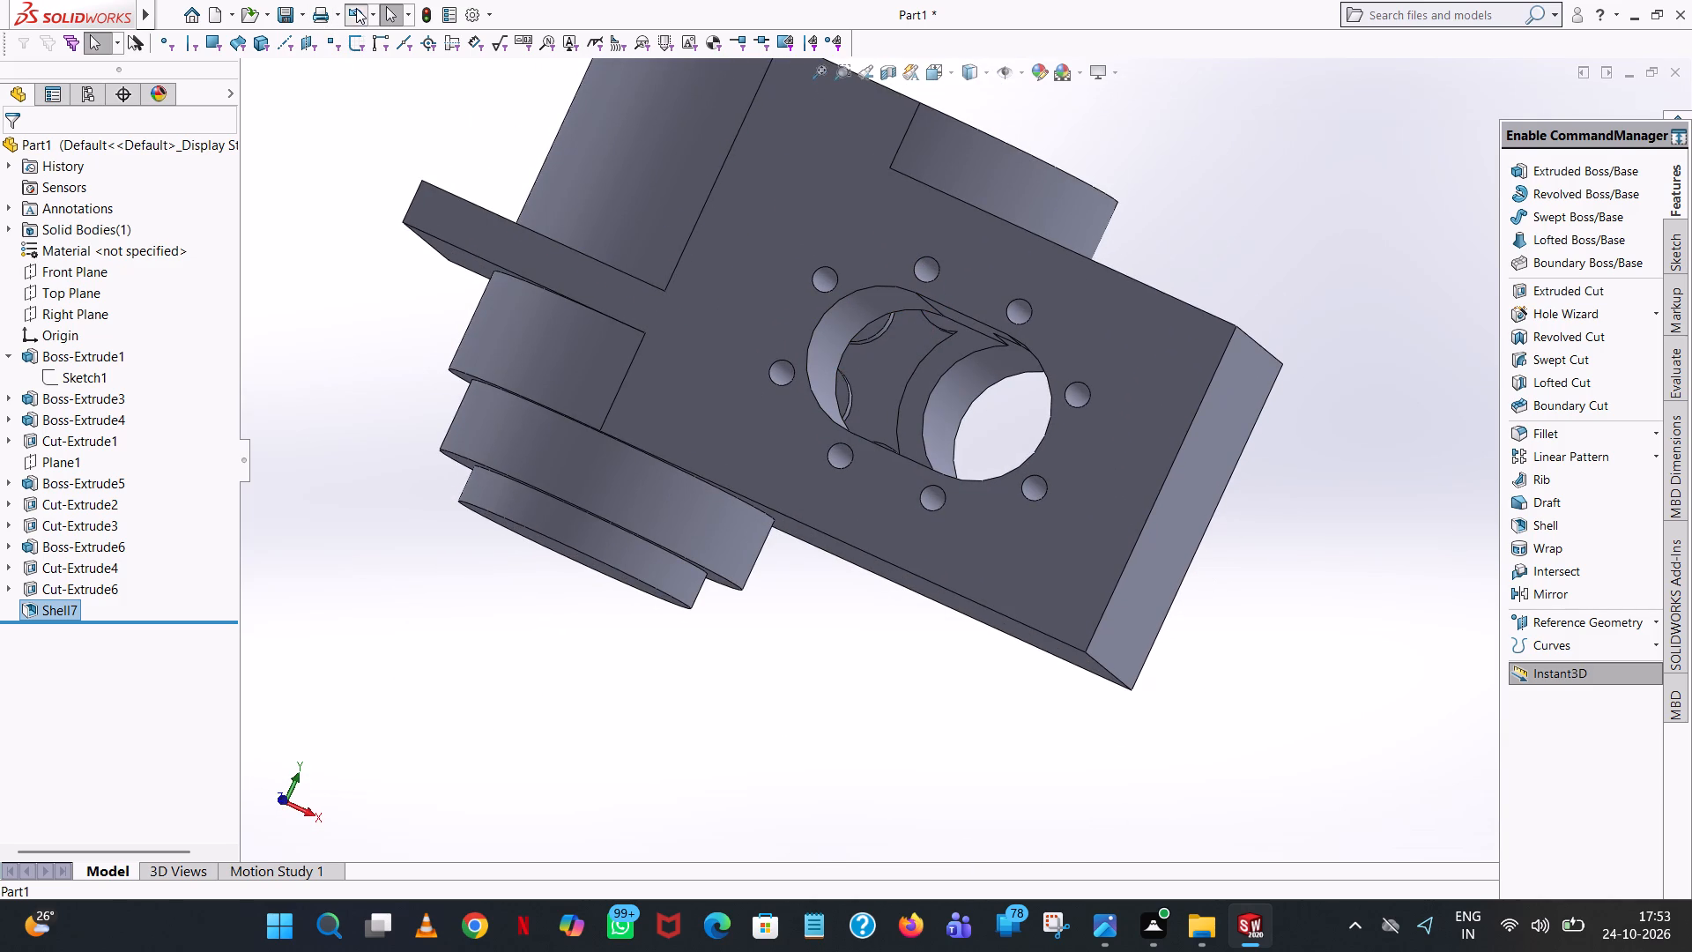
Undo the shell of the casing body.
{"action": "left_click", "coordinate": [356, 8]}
Examine the port boss's stepped bore and the casing's outer faces from several angles.
{"action": "scroll", "coordinate": [1030, 374], "scroll_direction": "up", "scroll_amount": 6}
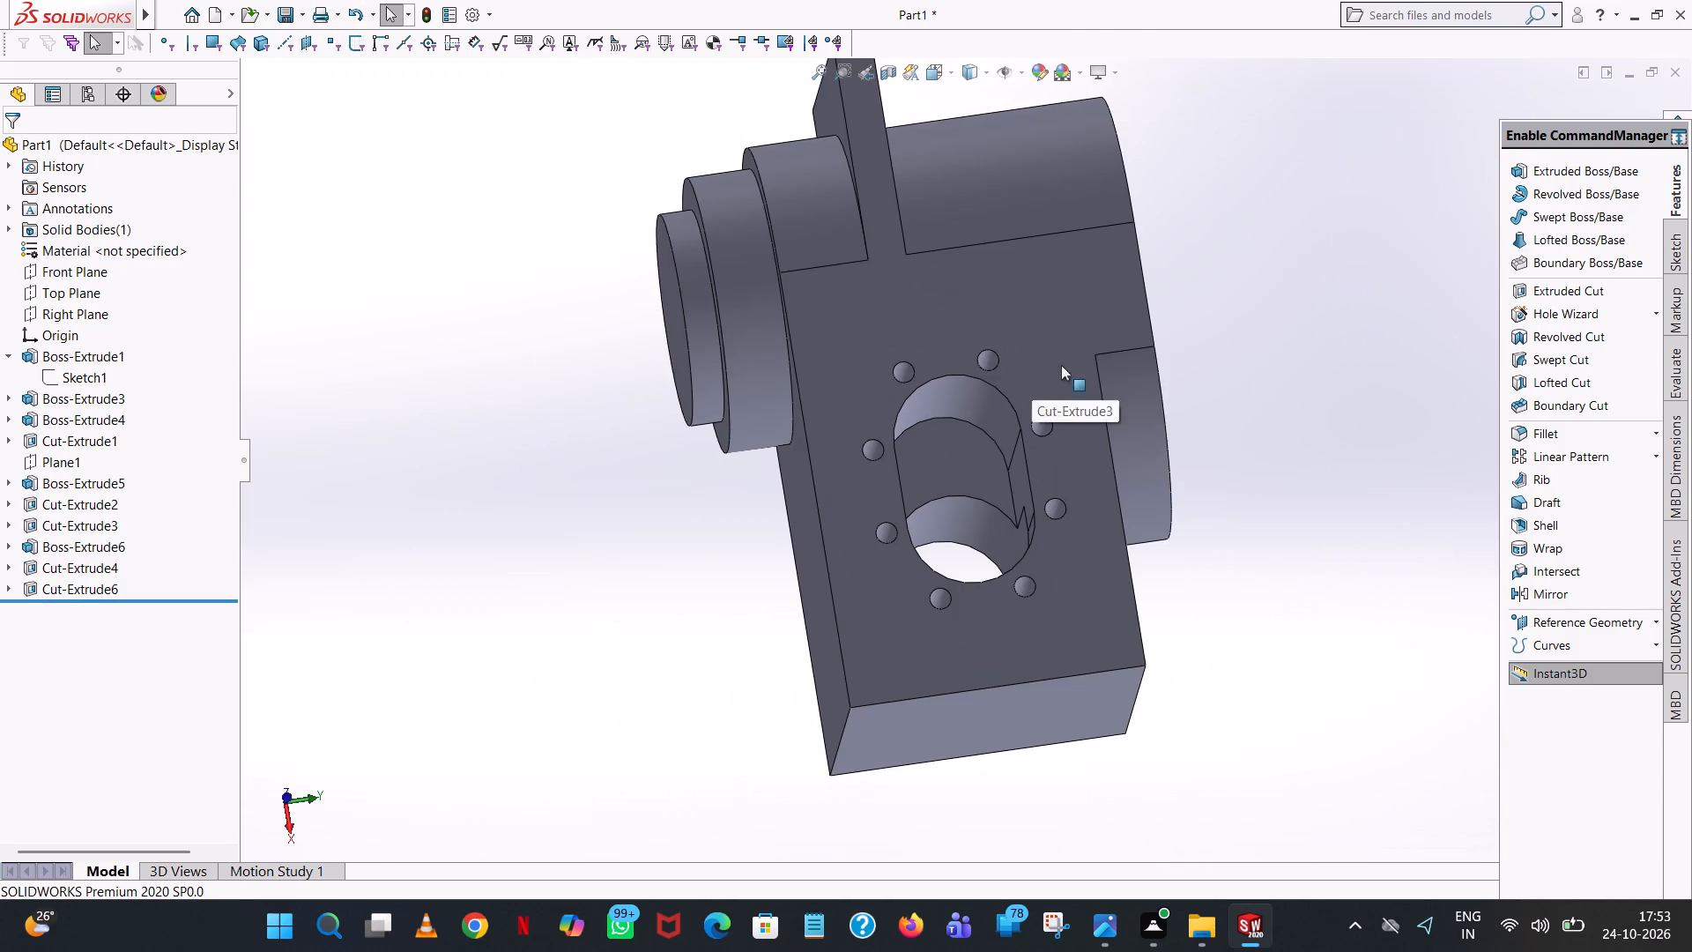
{"action": "middle_click_drag", "start_coordinate": [1151, 538], "coordinate": [934, 199]}
{"action": "scroll", "coordinate": [980, 224], "scroll_direction": "up", "scroll_amount": 1}
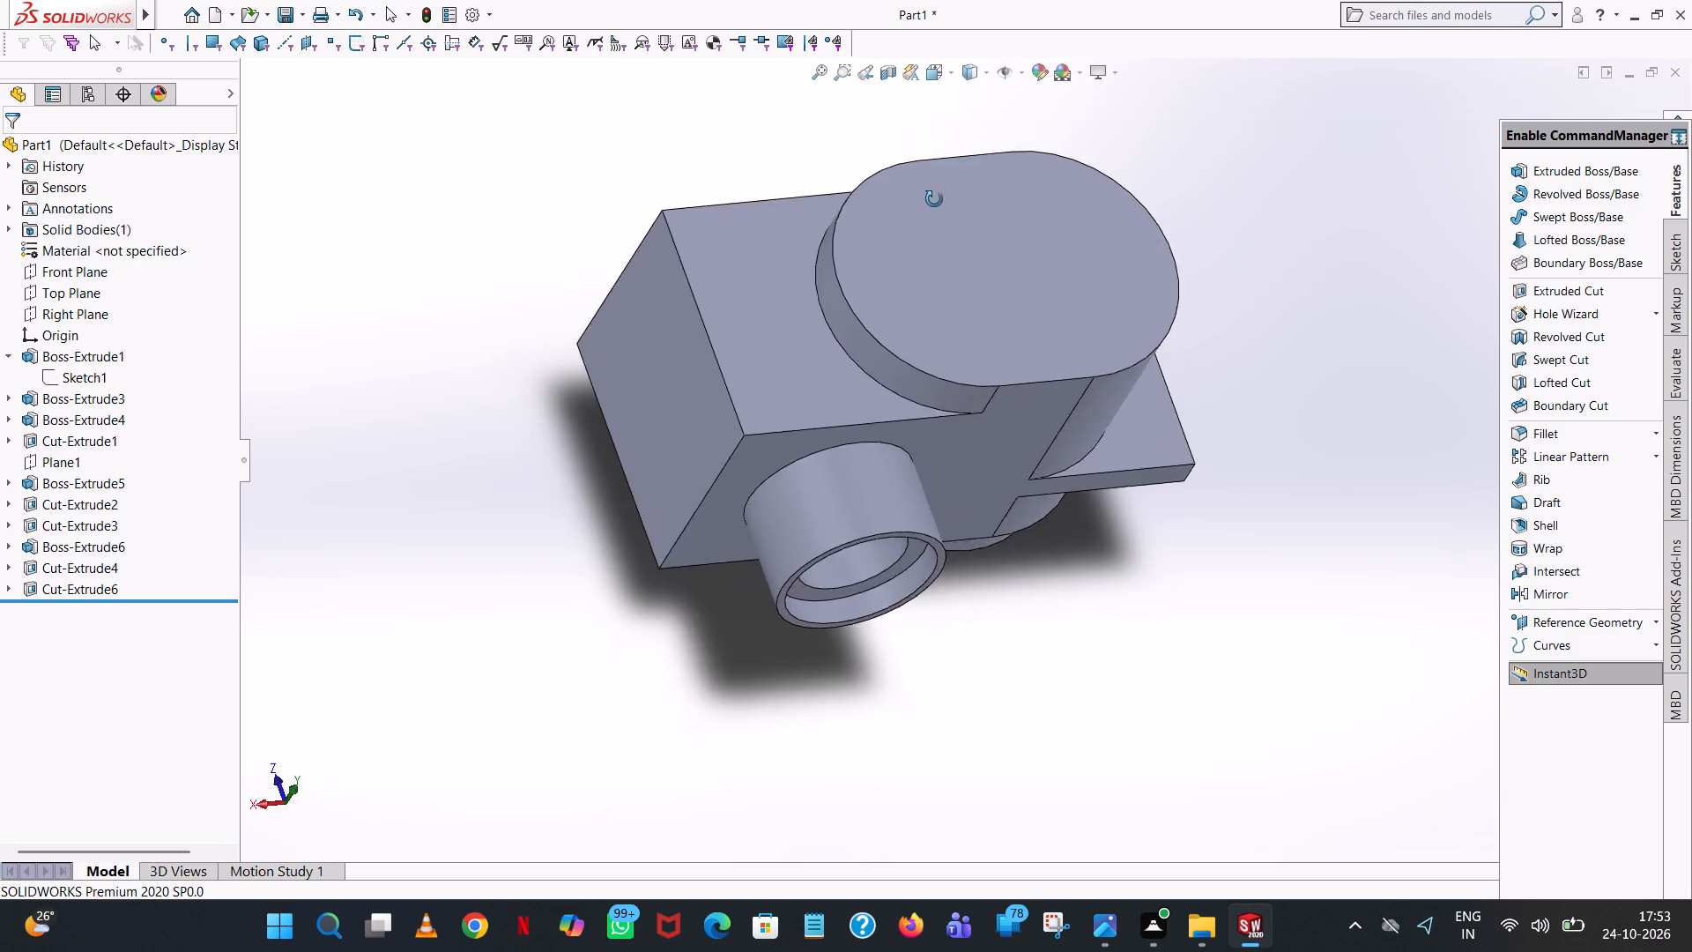
{"action": "middle_click_drag", "start_coordinate": [934, 199], "coordinate": [926, 50]}
{"action": "scroll", "coordinate": [926, 49], "scroll_direction": "up", "scroll_amount": 1}
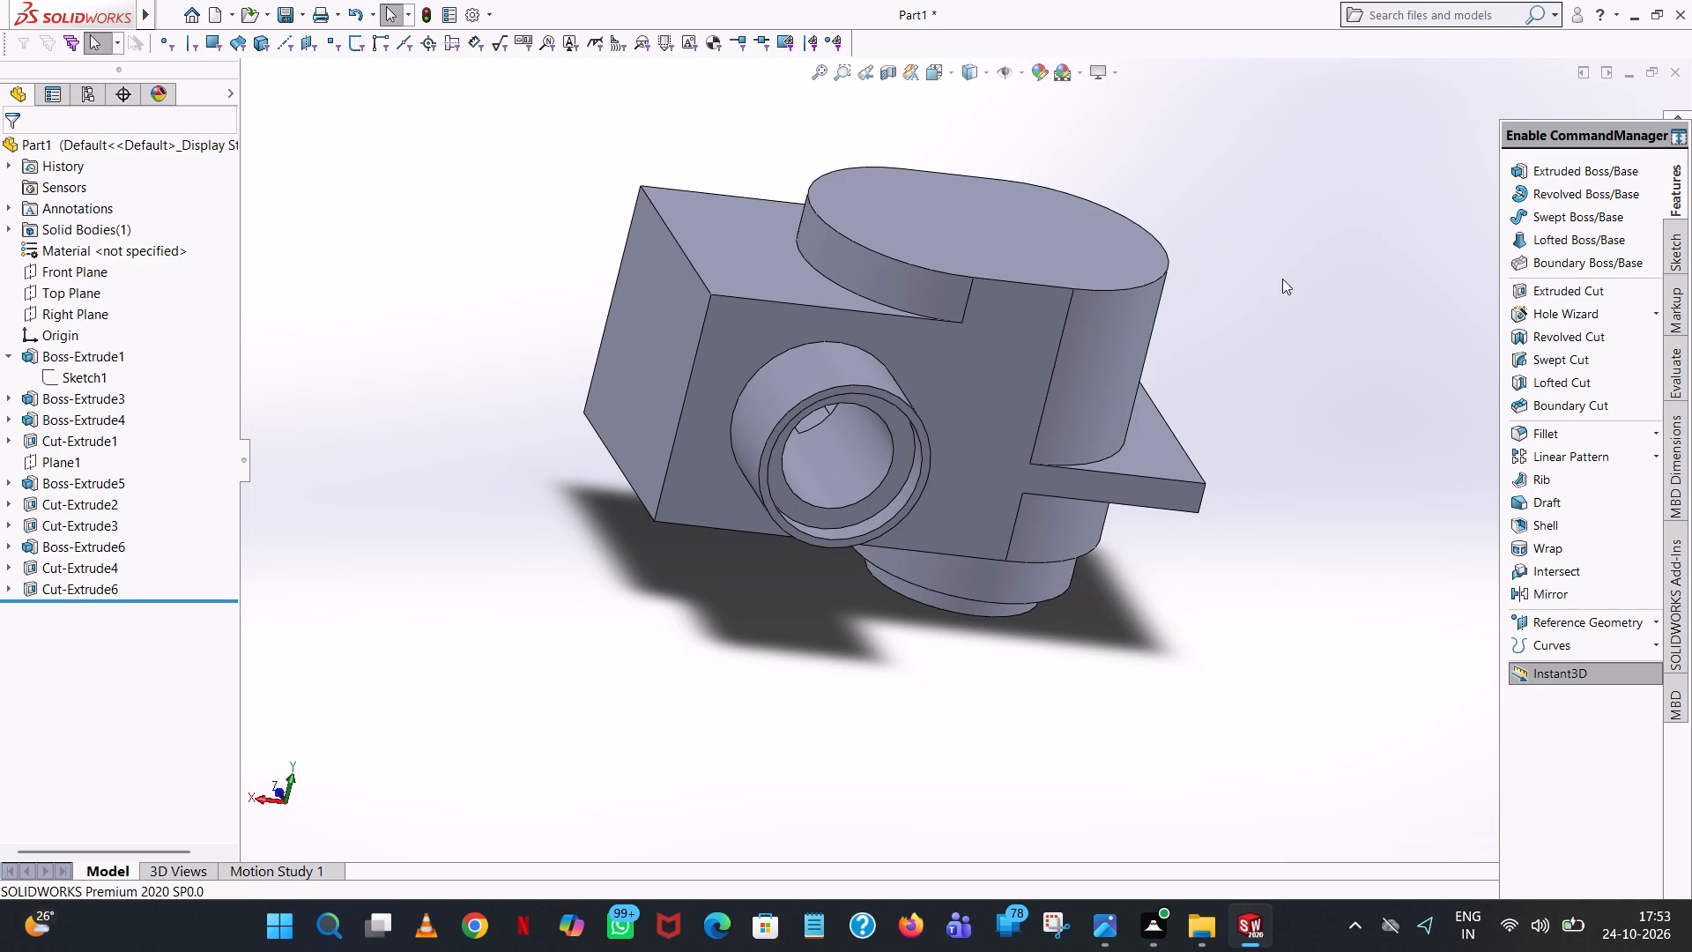
{"action": "middle_click_drag", "start_coordinate": [1163, 471], "coordinate": [1127, 349]}
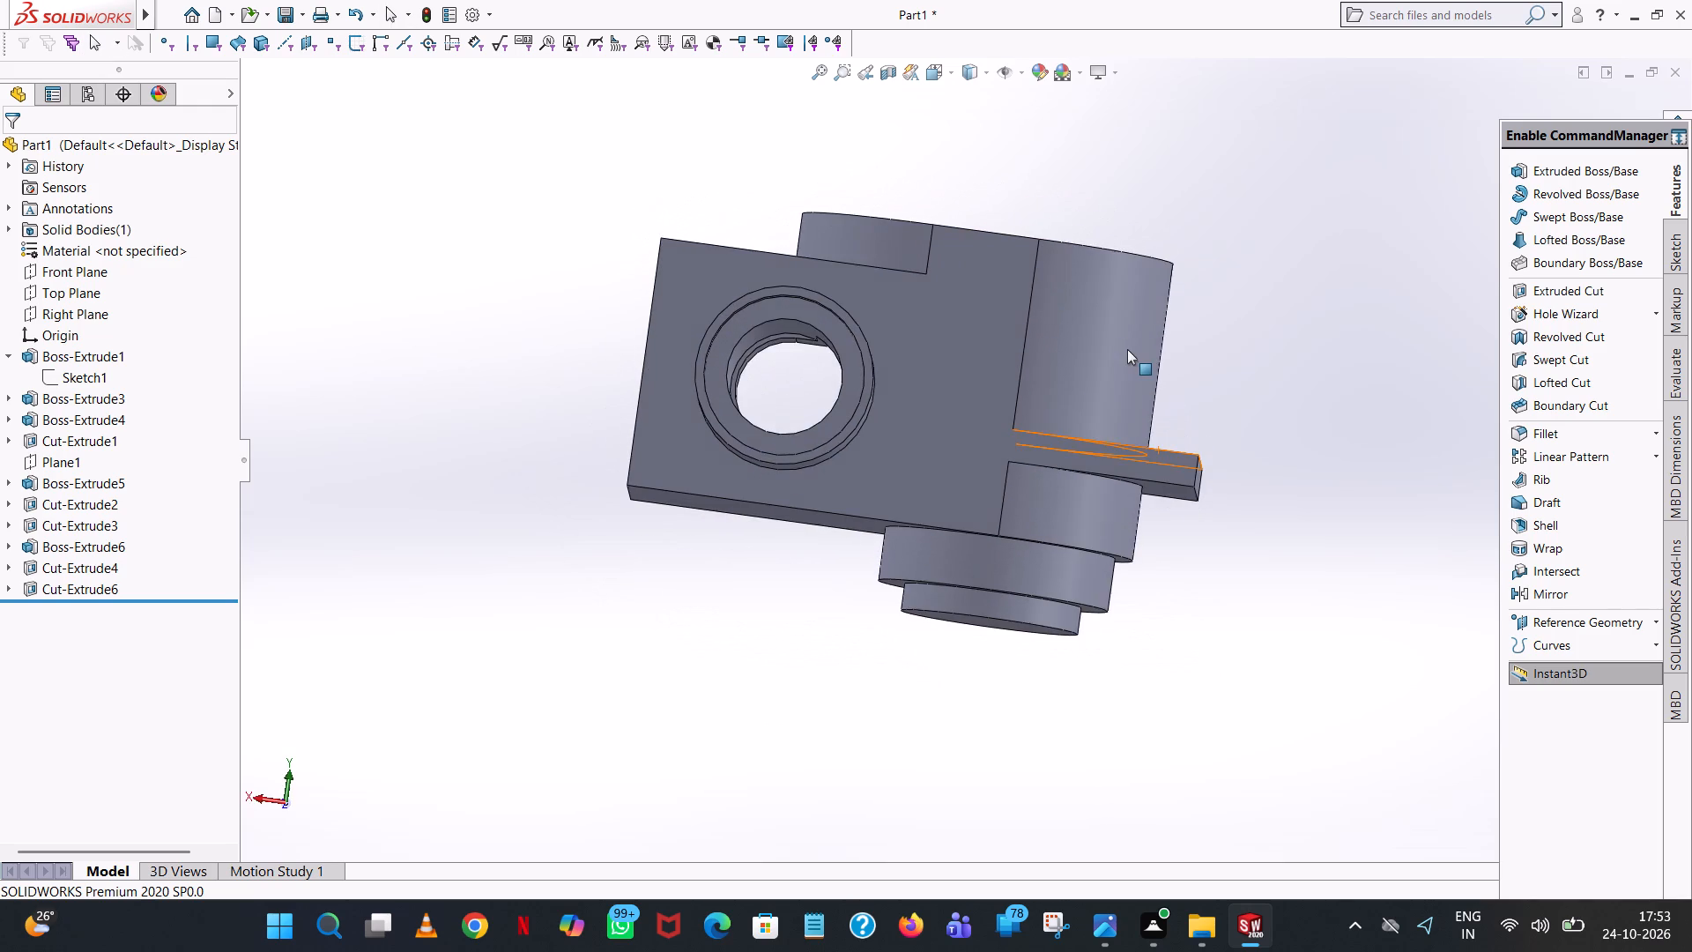
{"action": "scroll", "coordinate": [1127, 349], "scroll_direction": "up", "scroll_amount": 1}
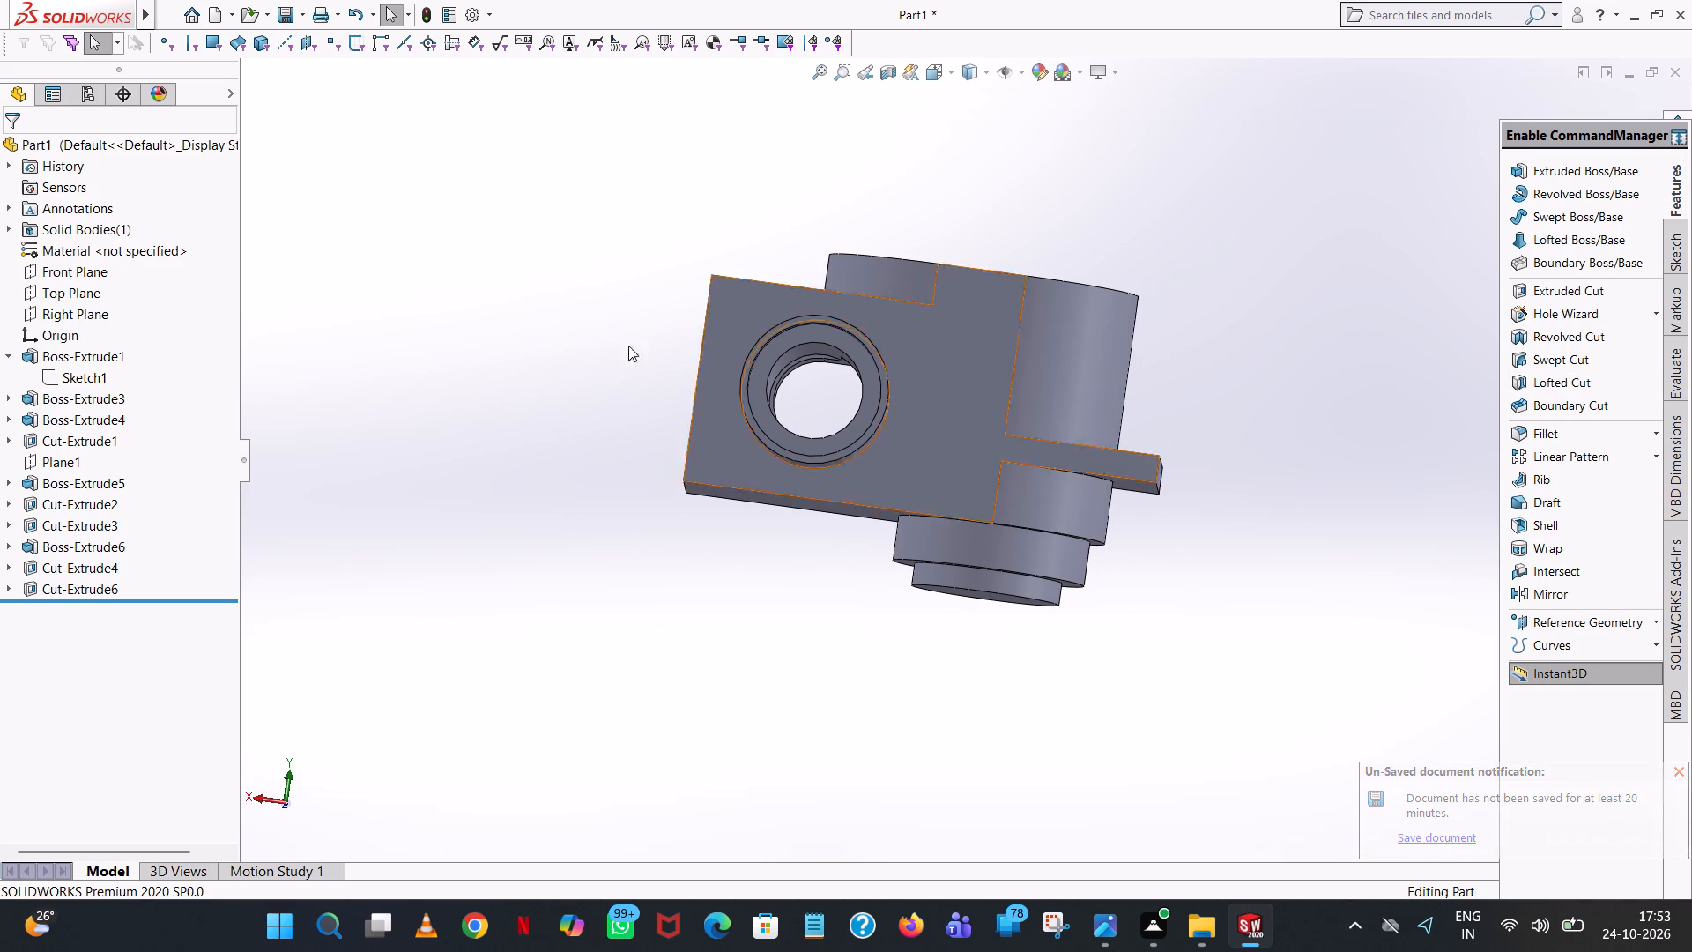
{"action": "middle_click_drag", "start_coordinate": [766, 412], "coordinate": [786, 527]}
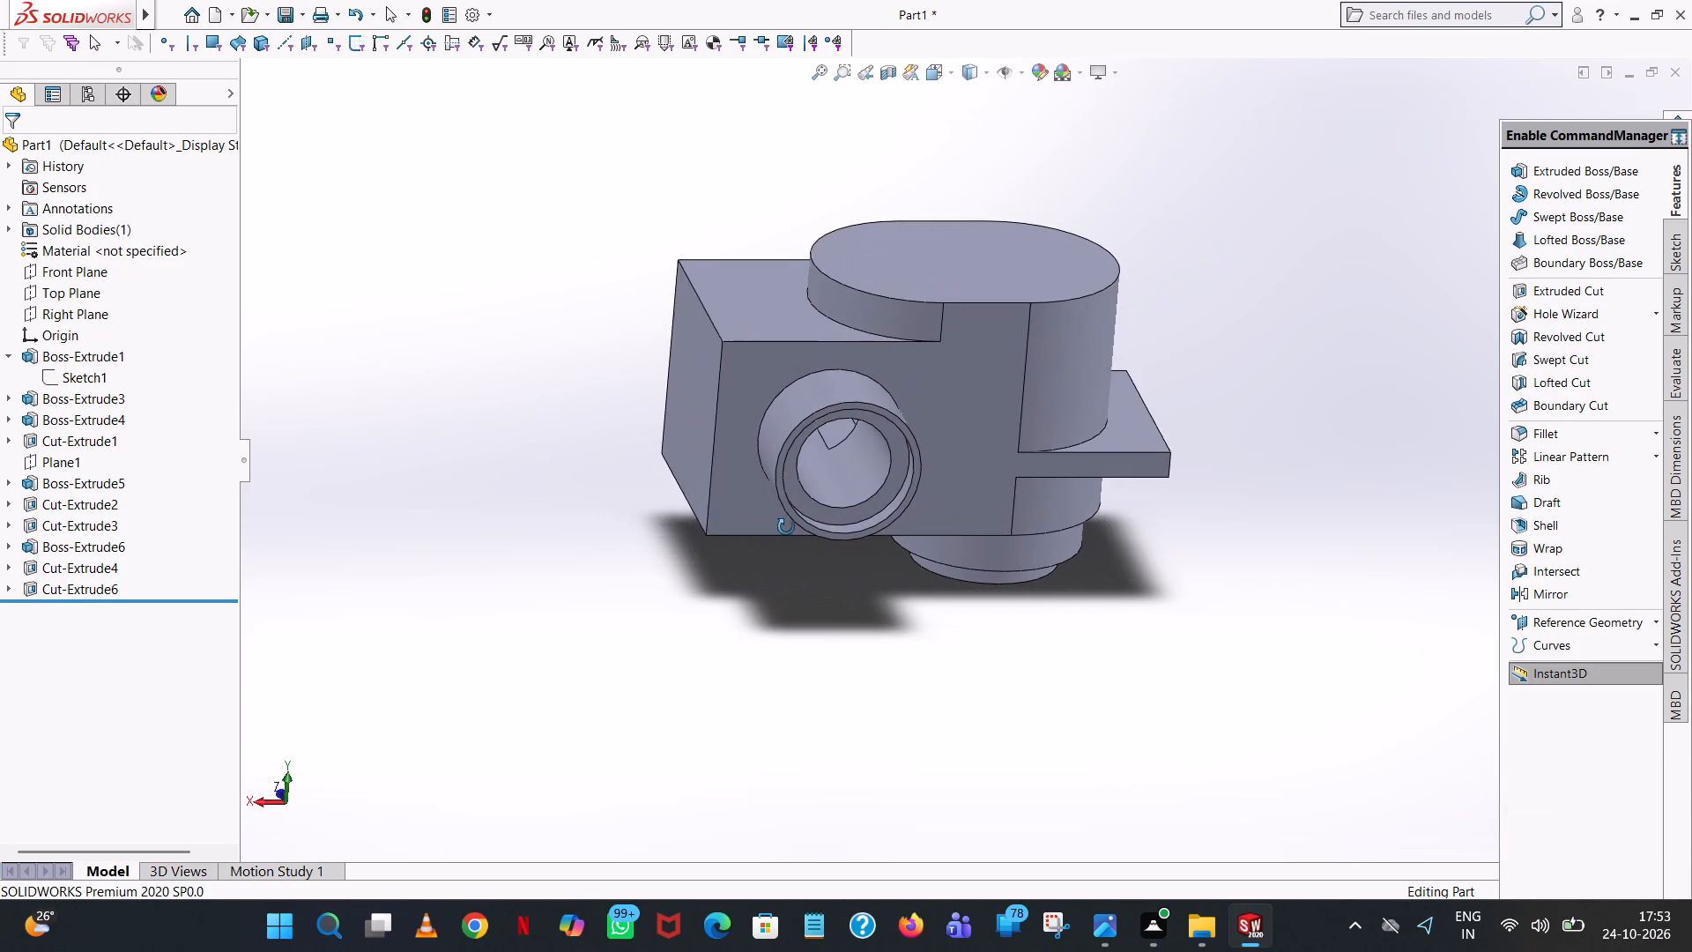
{"action": "middle_click_drag", "start_coordinate": [786, 527], "coordinate": [775, 526]}
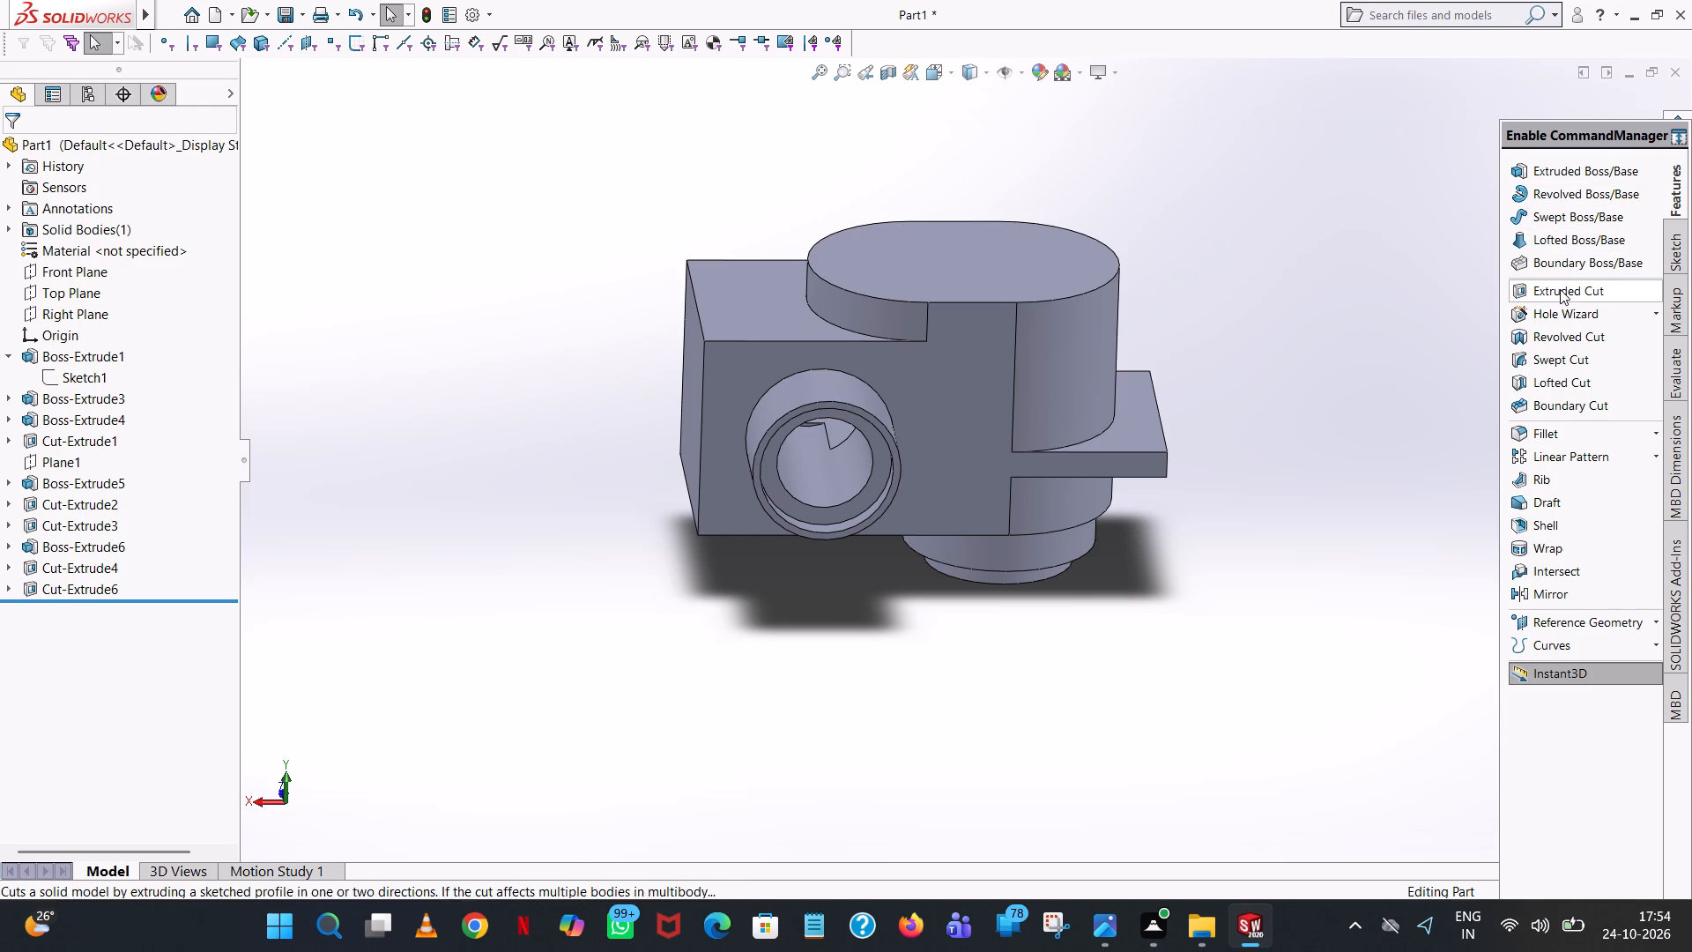
Create a reference plane offset 140/2 (70 mm) from the block's bottom face, with the offset flipped into the body.
{"action": "left_click", "coordinate": [1593, 620]}
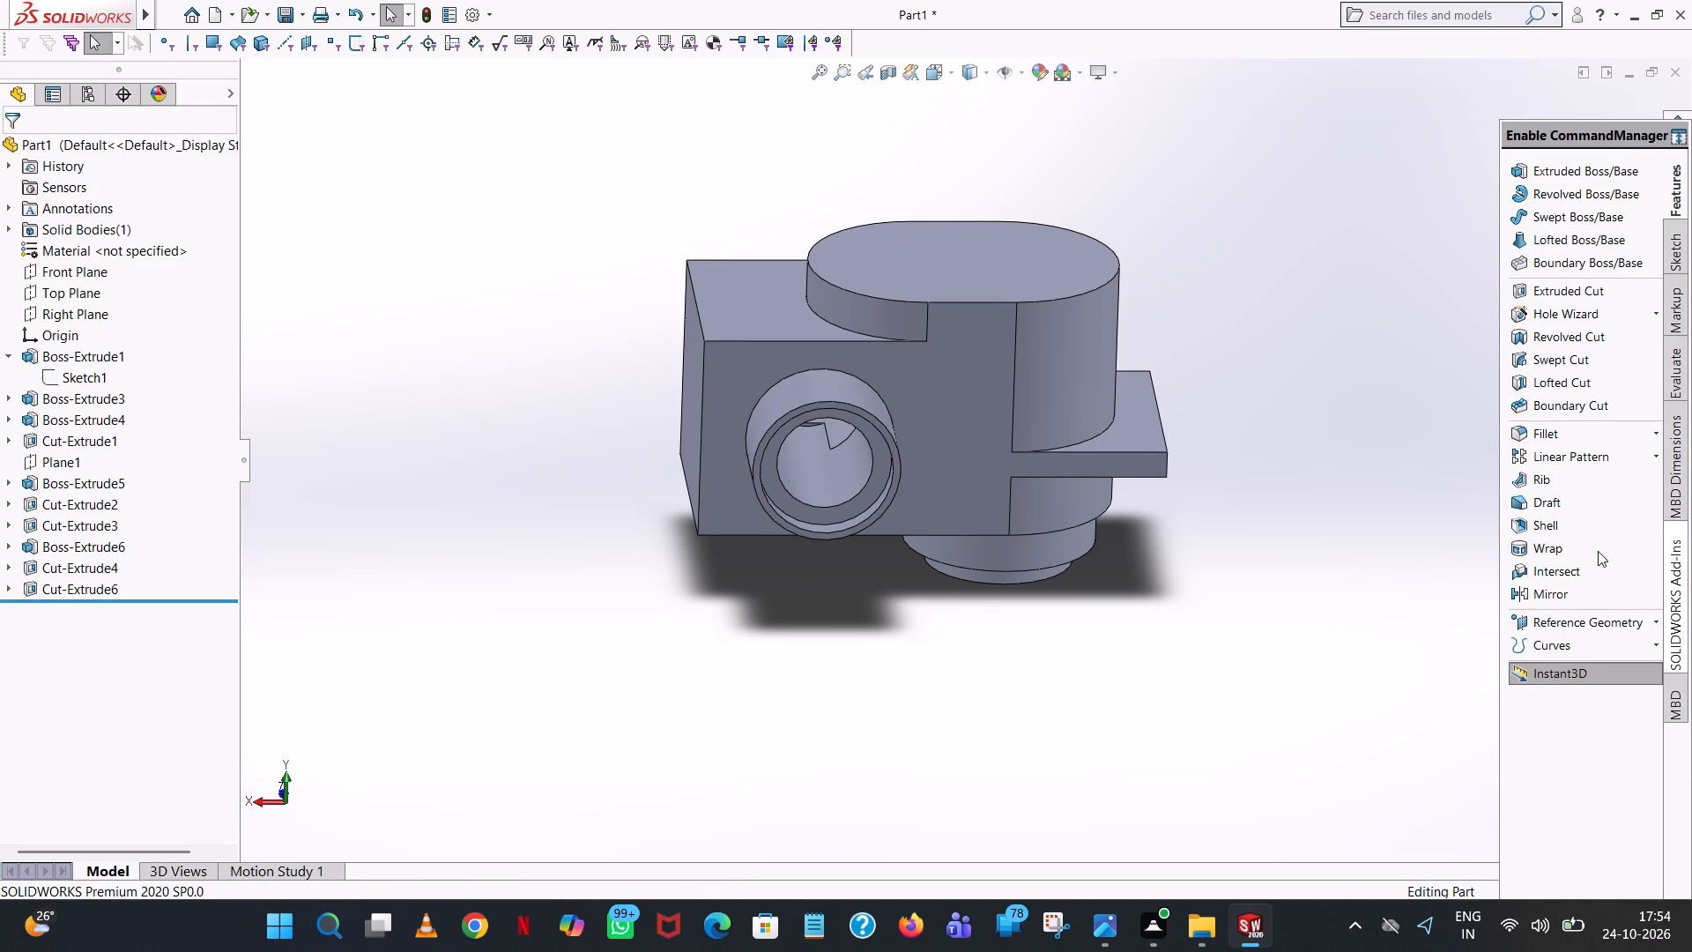
{"action": "left_click", "coordinate": [1577, 627]}
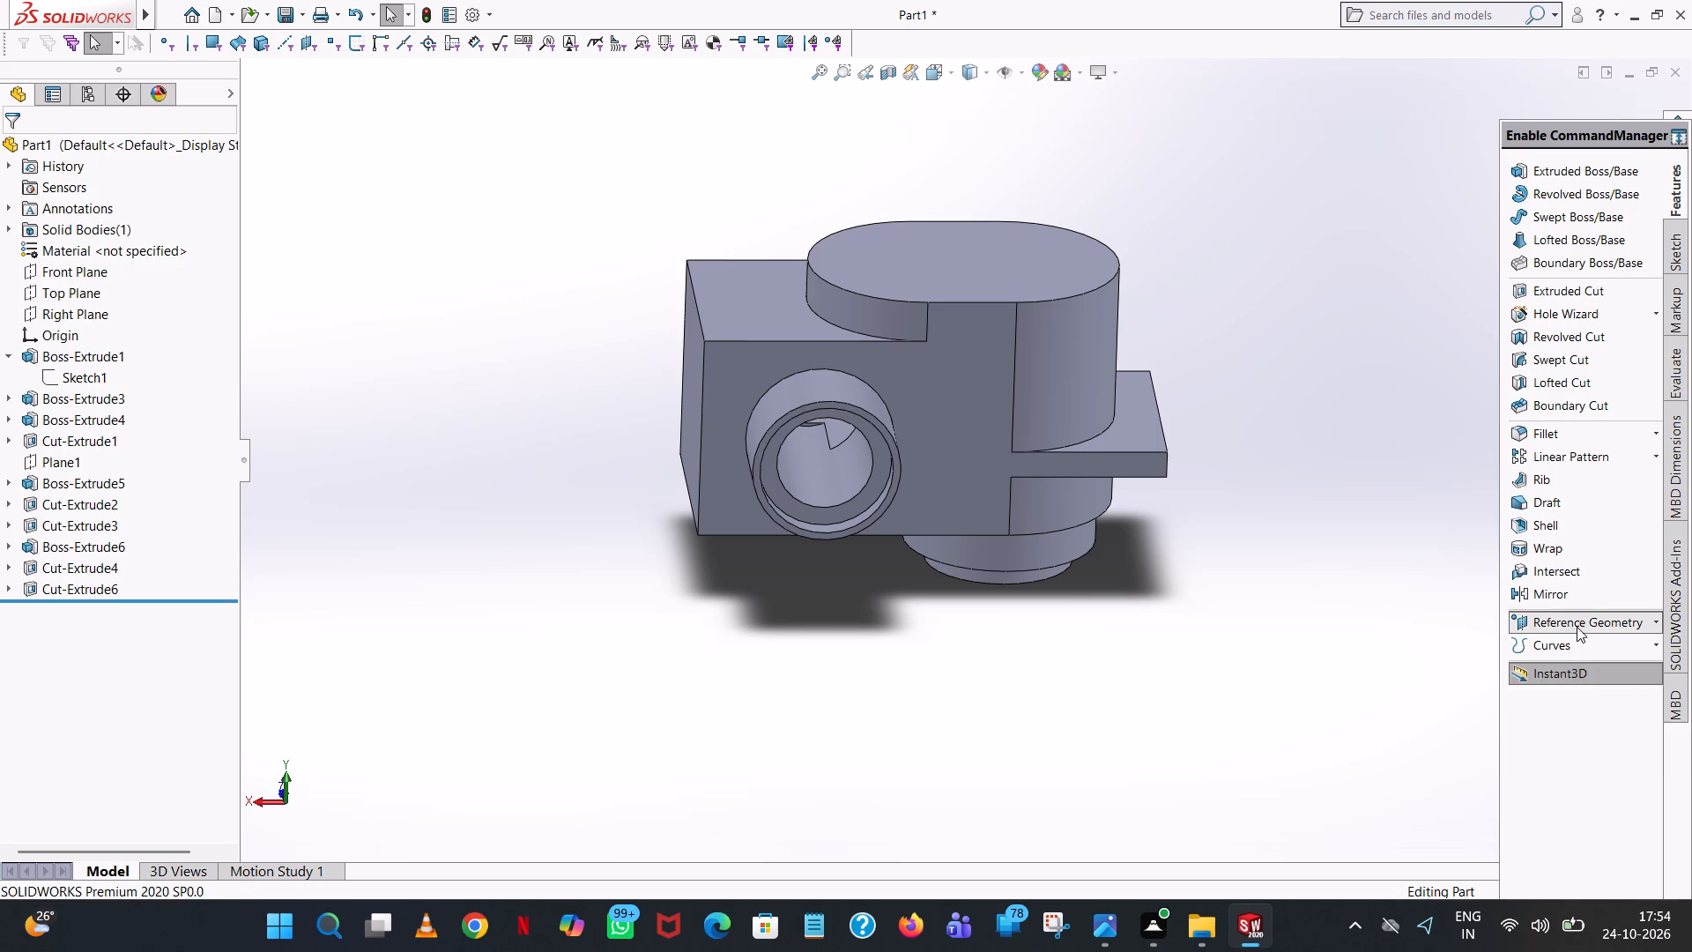
{"action": "left_click", "coordinate": [1555, 623]}
{"action": "middle_click_drag", "start_coordinate": [1065, 710], "coordinate": [1098, 486]}
{"action": "scroll", "coordinate": [1064, 630], "scroll_direction": "up", "scroll_amount": 1}
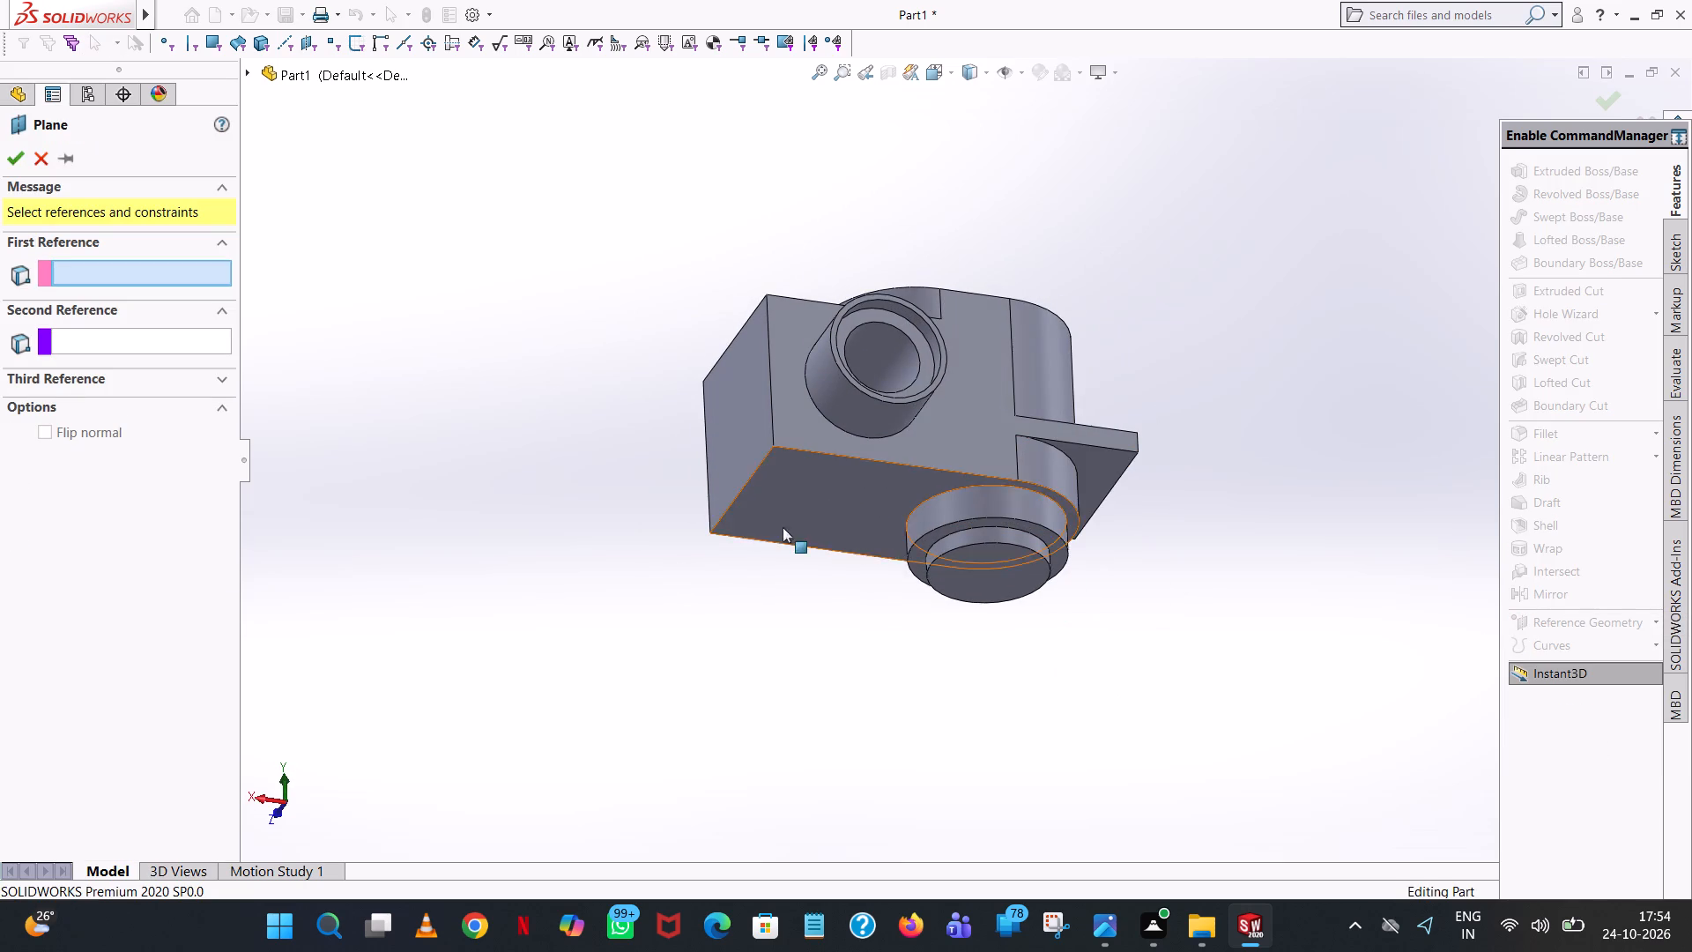
{"action": "left_click", "coordinate": [821, 497]}
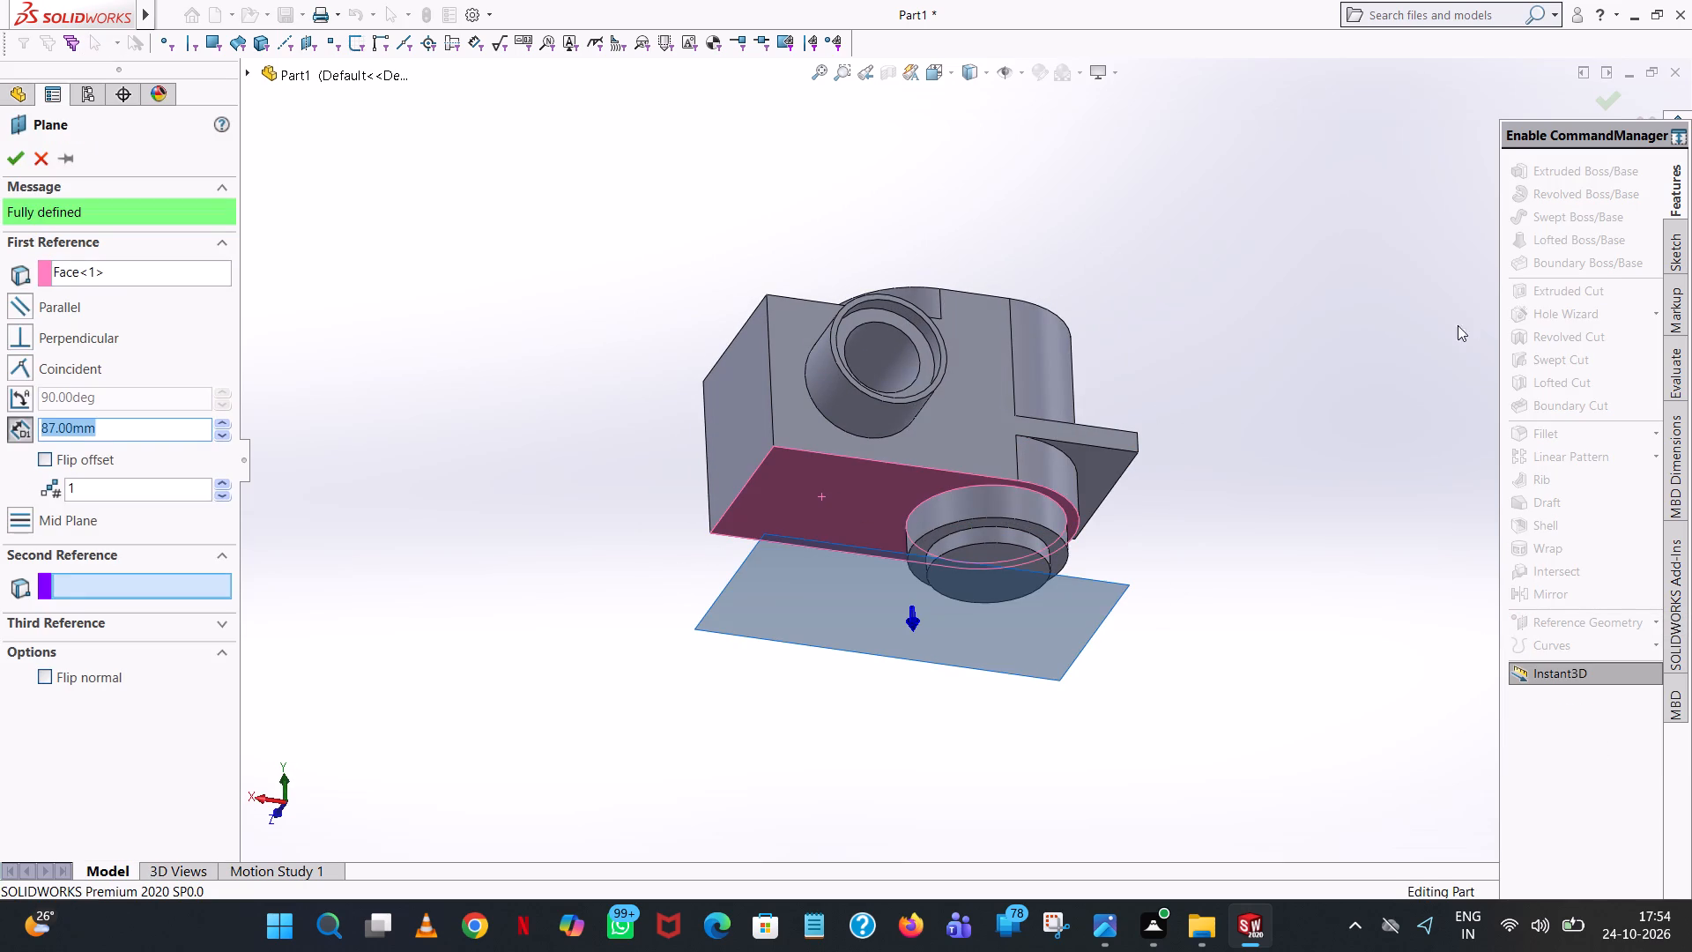
{"action": "middle_click_drag", "start_coordinate": [1307, 368], "coordinate": [1279, 585]}
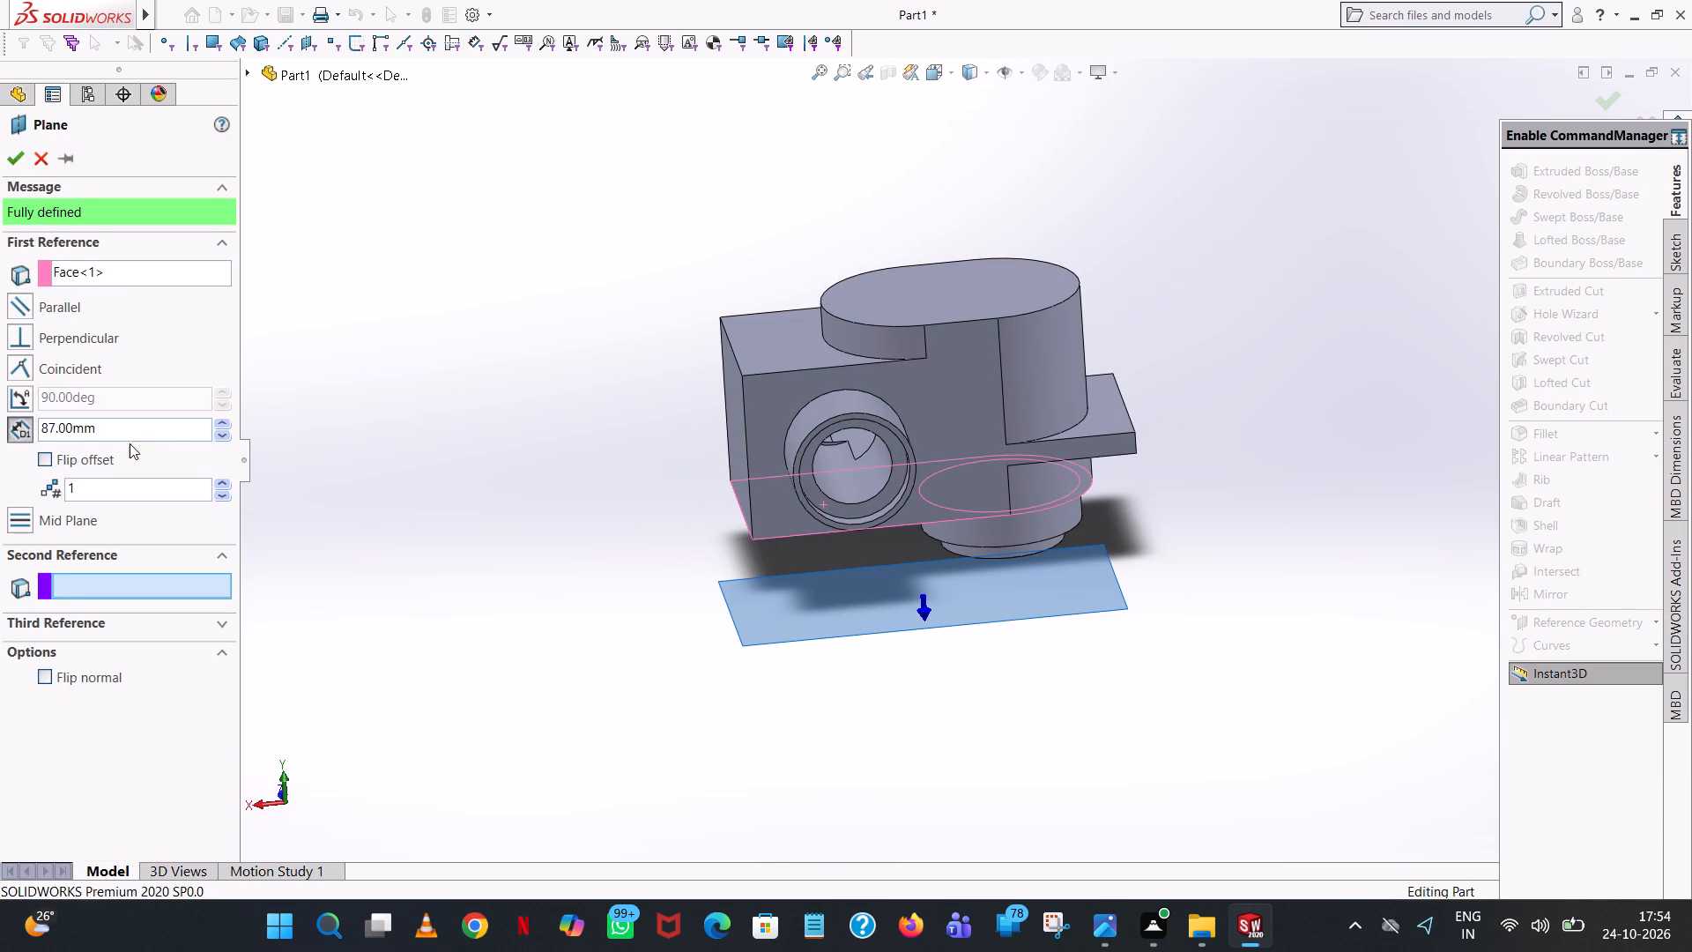
{"action": "left_click", "coordinate": [47, 460]}
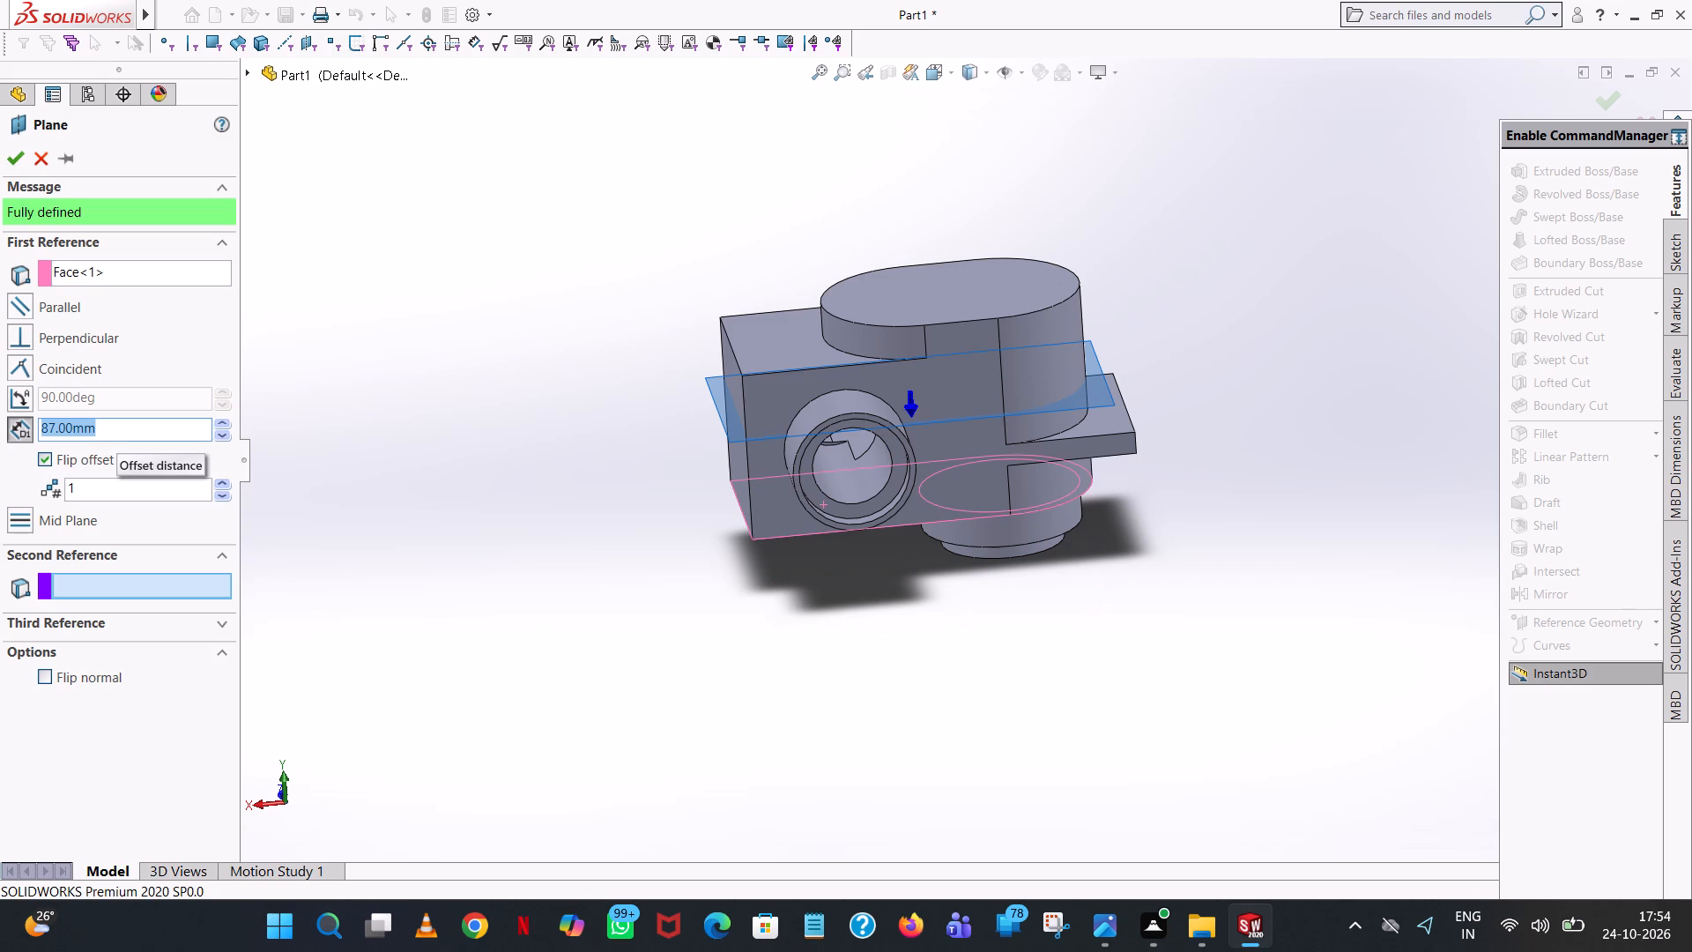
{"action": "type", "text": "140/2"}
{"action": "key", "text": "Return"}
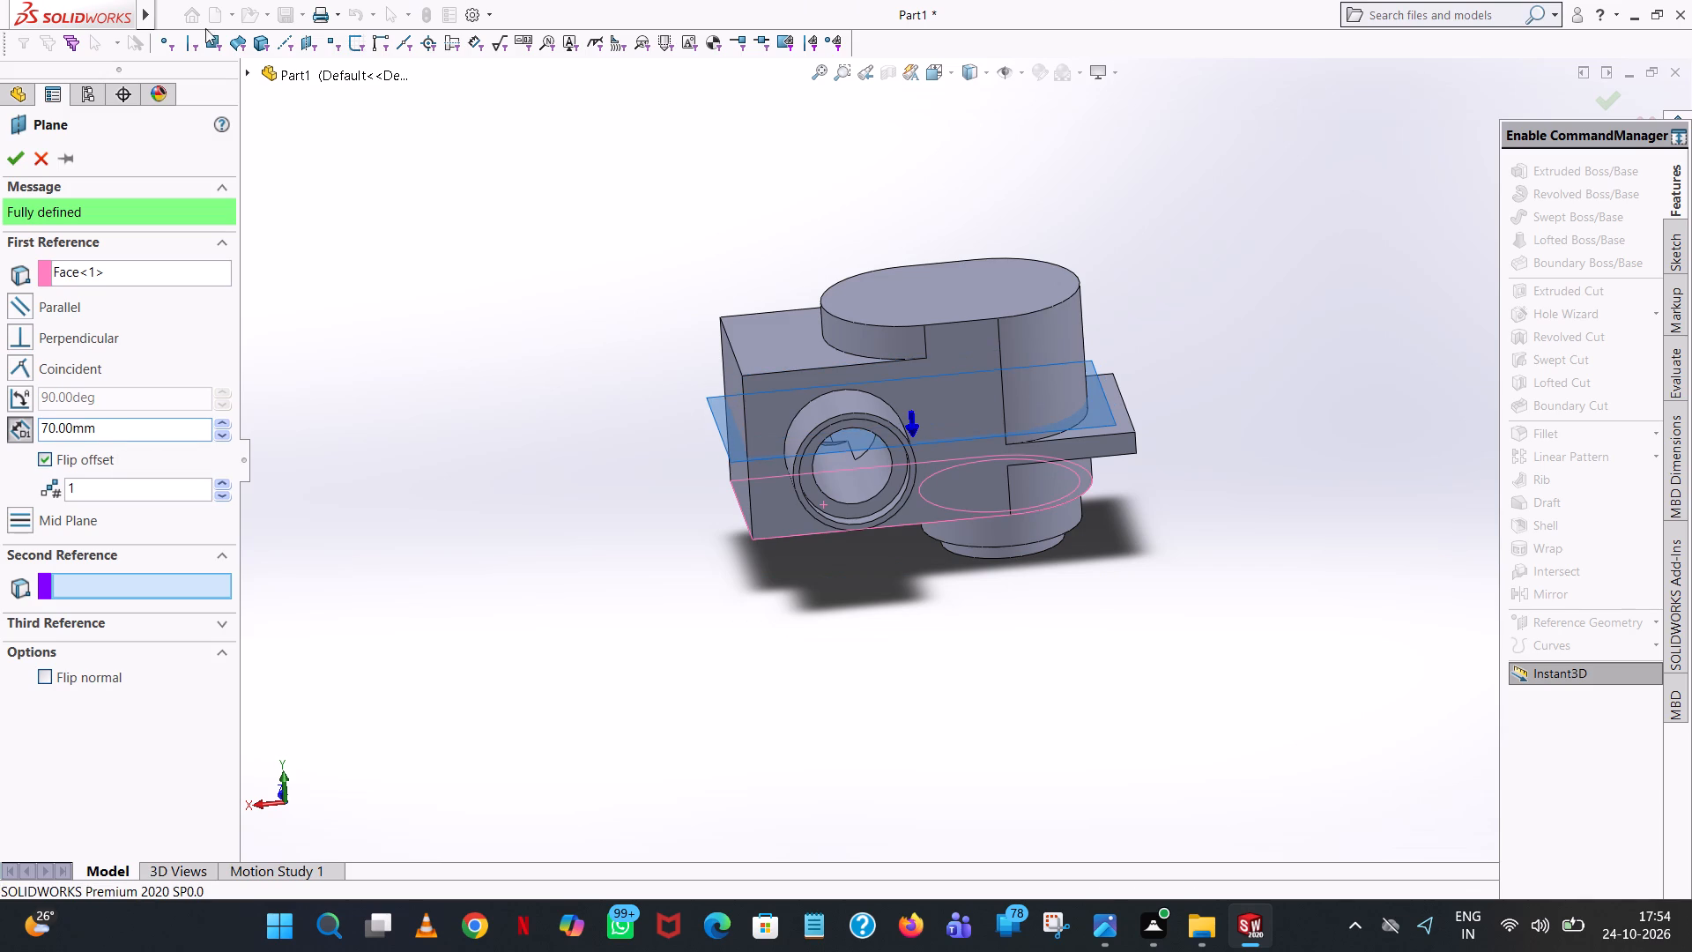
{"action": "left_click", "coordinate": [16, 150]}
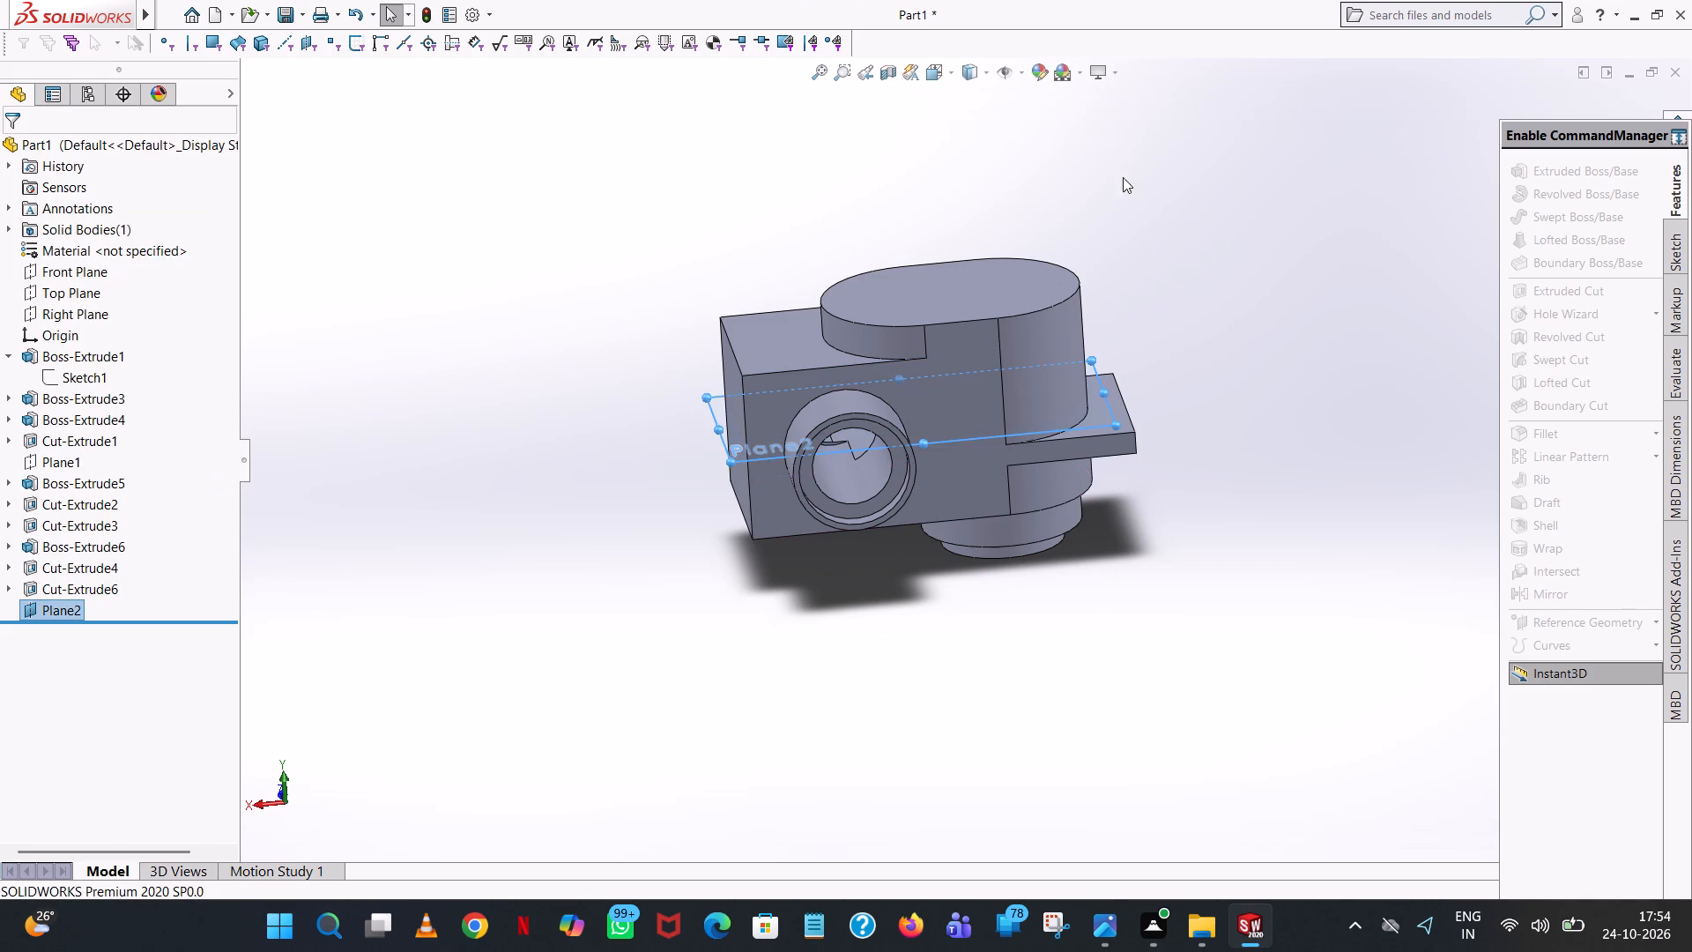
Start a new sketch on the reference plane offset from the block's bottom face.
{"action": "middle_click_drag", "start_coordinate": [1123, 177], "coordinate": [1109, 405]}
{"action": "scroll", "coordinate": [1117, 172], "scroll_direction": "up", "scroll_amount": 1}
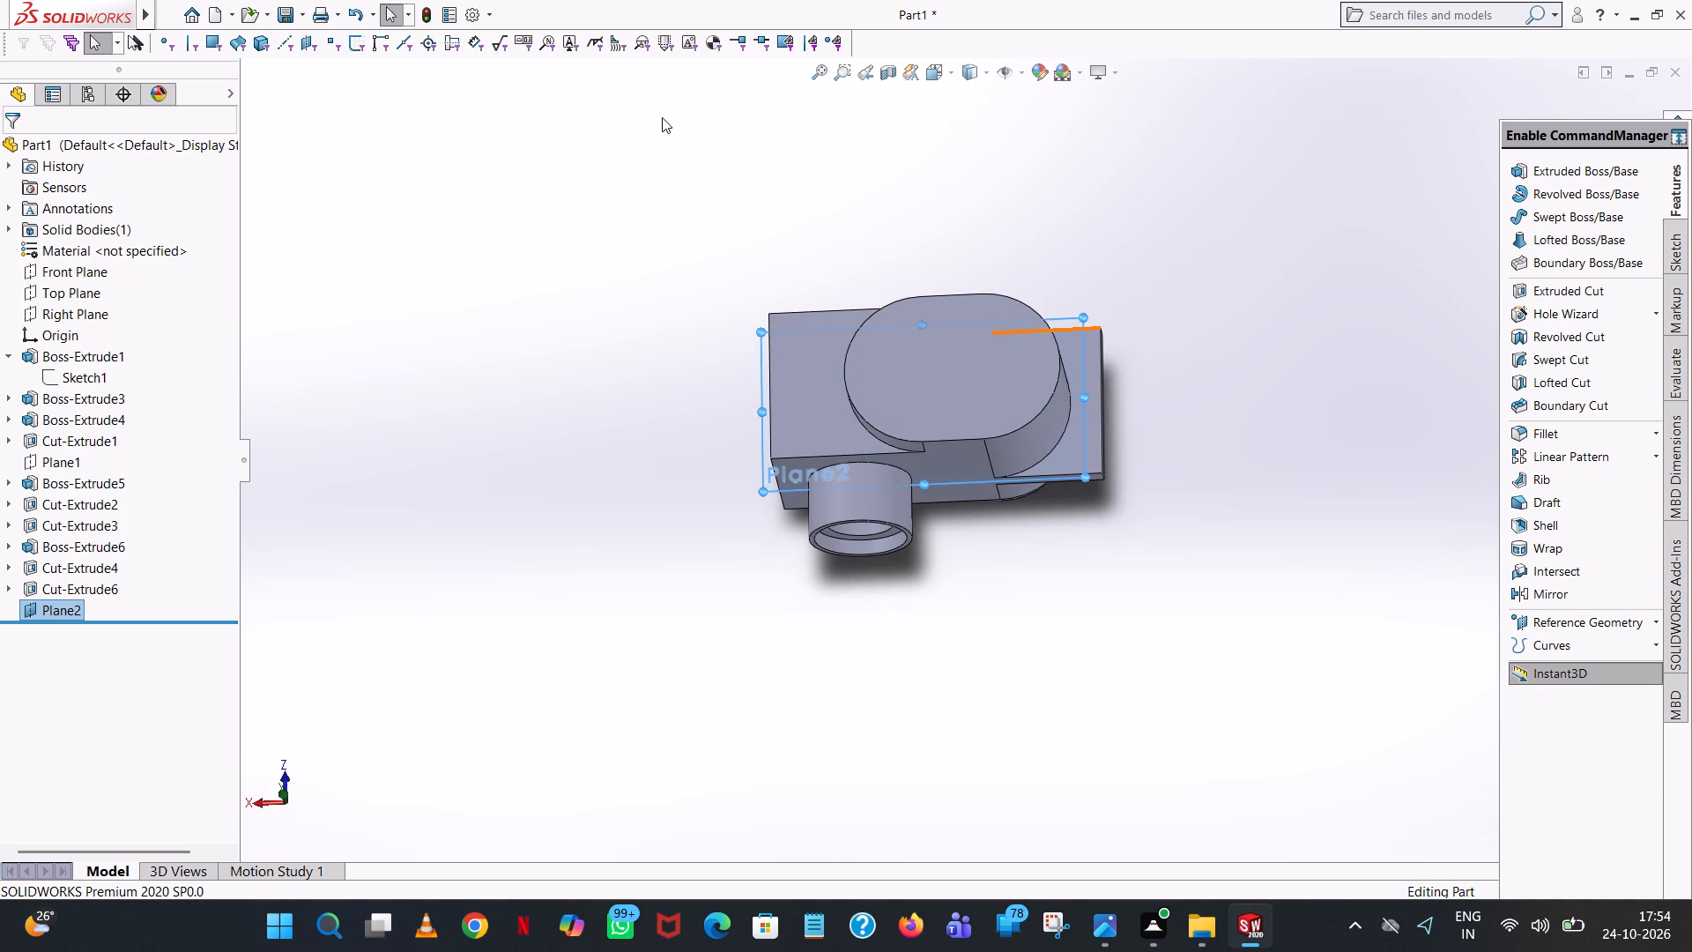
{"action": "left_click", "coordinate": [56, 611]}
{"action": "left_click", "coordinate": [331, 585]}
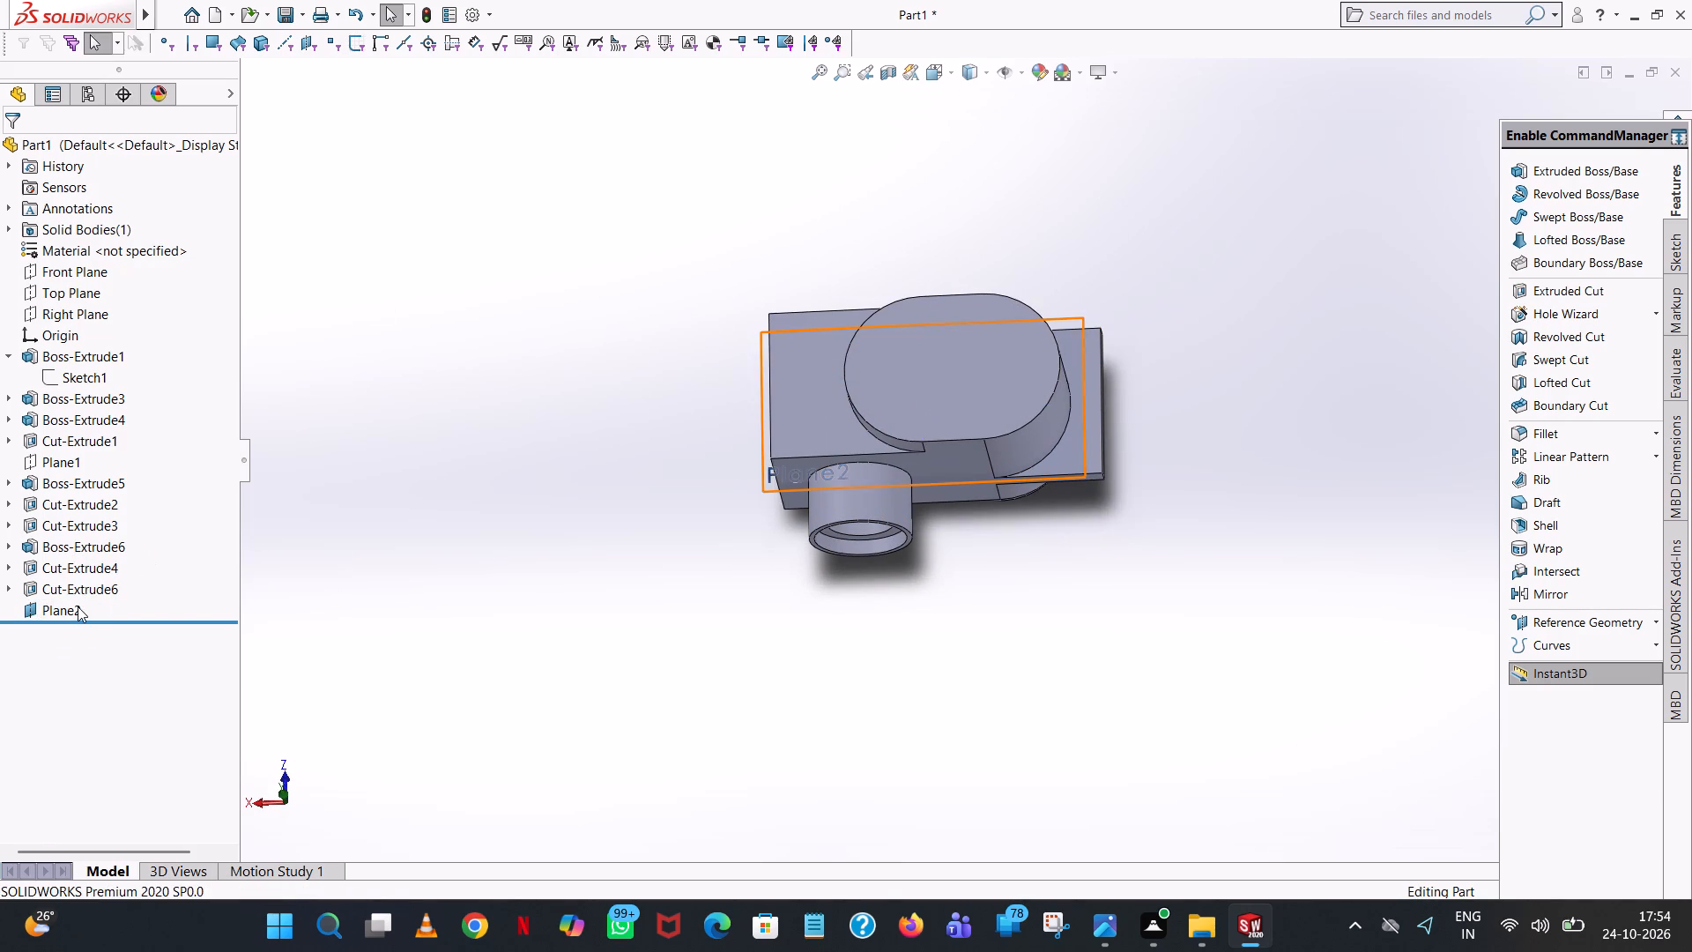
{"action": "left_click", "coordinate": [78, 606]}
{"action": "left_click", "coordinate": [94, 584]}
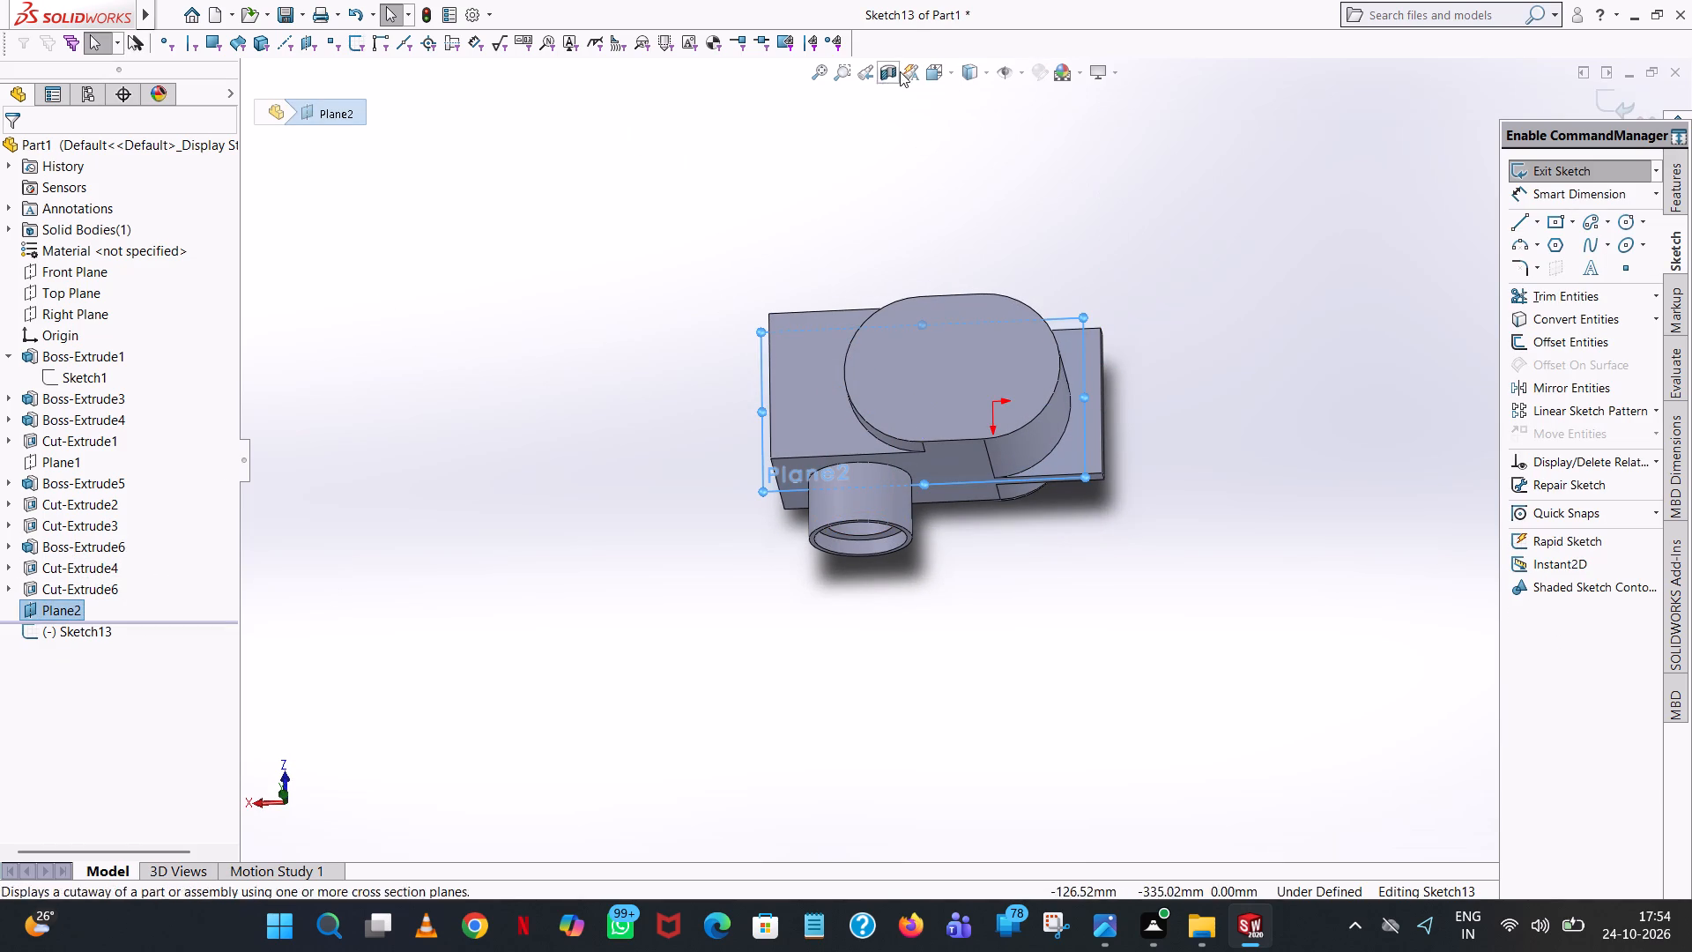
{"action": "left_click", "coordinate": [948, 69]}
{"action": "left_click", "coordinate": [1035, 180]}
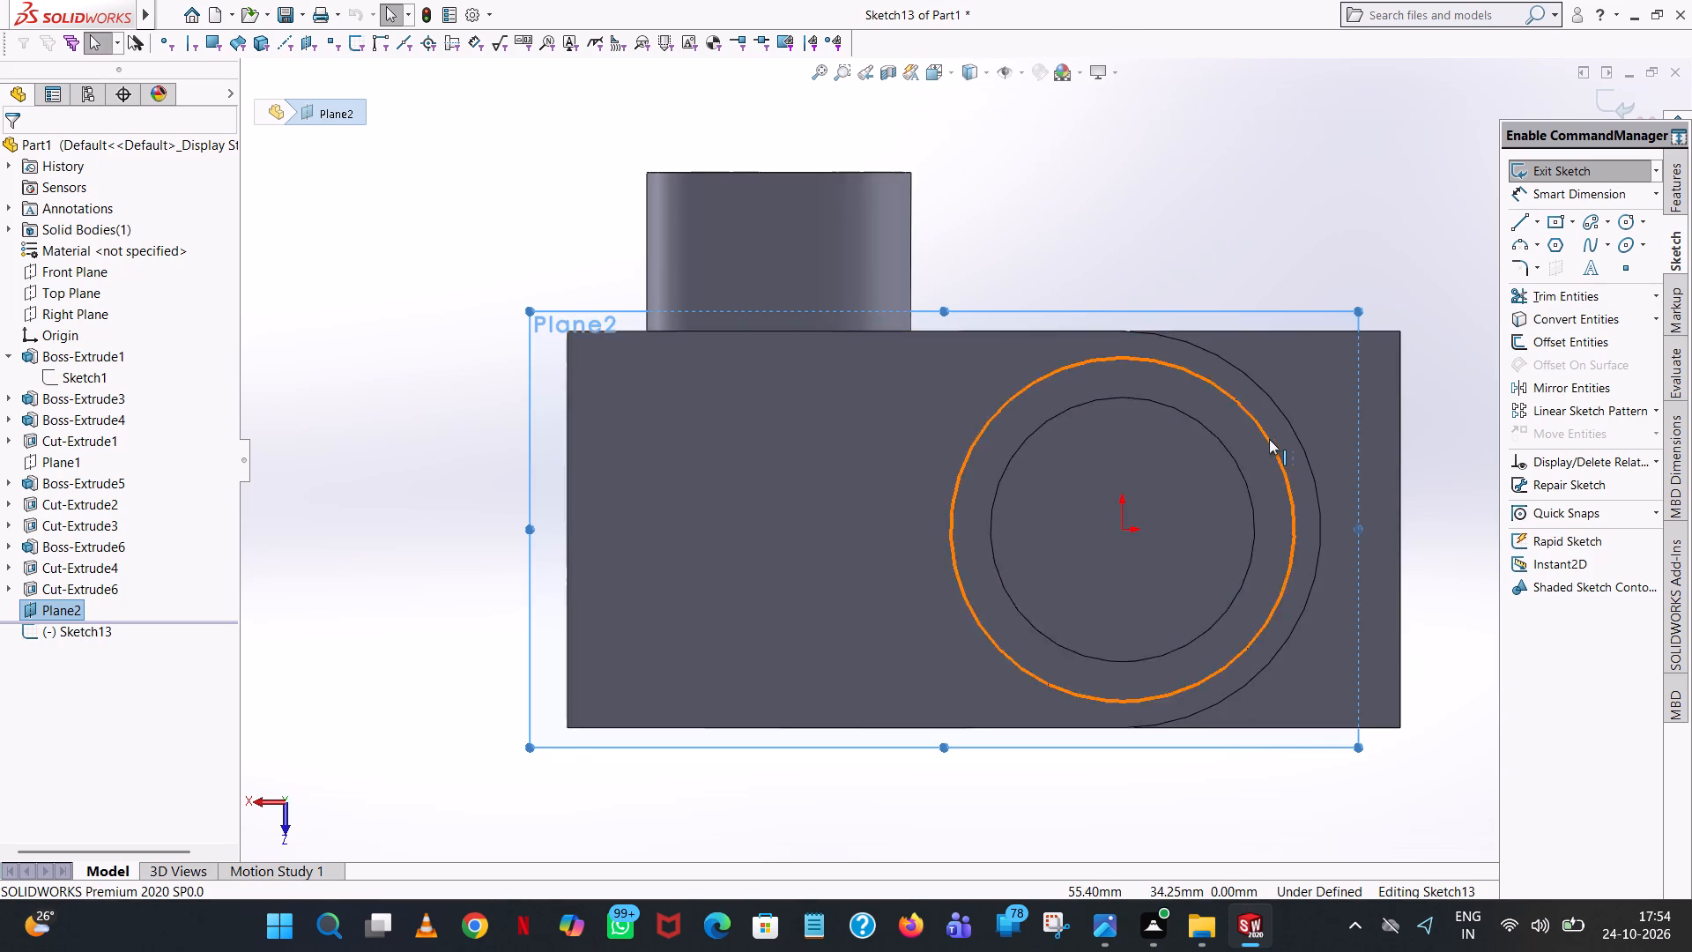
{"action": "scroll", "coordinate": [1269, 439], "scroll_direction": "up", "scroll_amount": 3}
{"action": "scroll", "coordinate": [1155, 464], "scroll_direction": "down", "scroll_amount": 2}
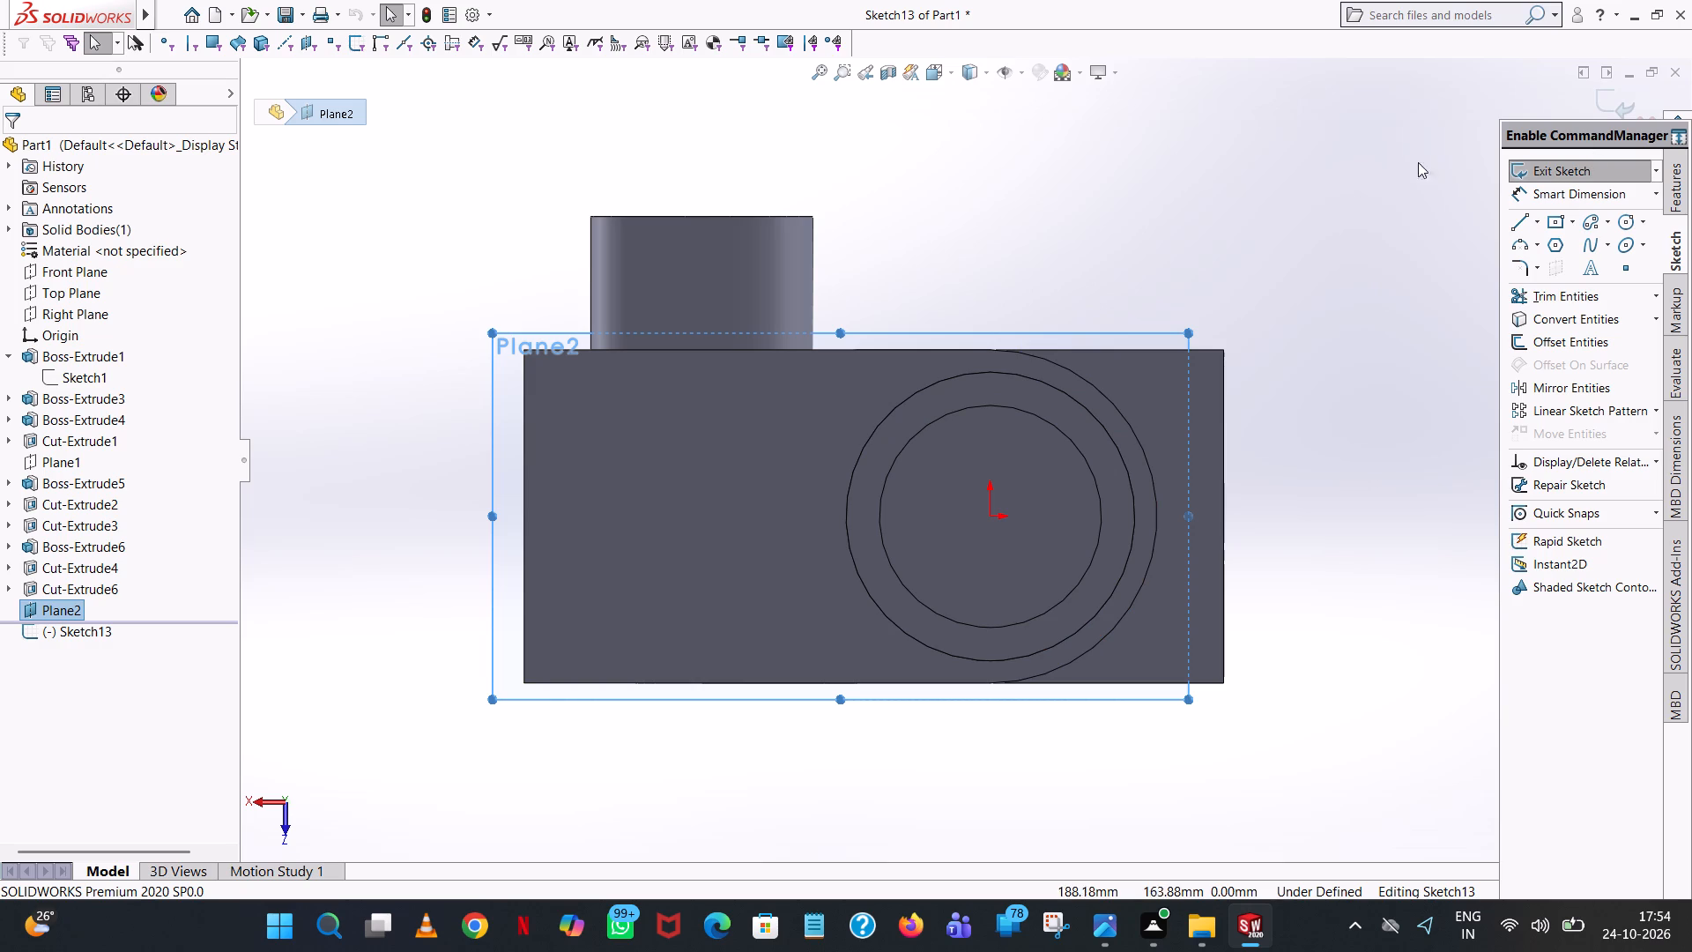
{"action": "scroll", "coordinate": [1067, 301], "scroll_direction": "up", "scroll_amount": 1}
{"action": "middle_click_drag", "start_coordinate": [1067, 301], "coordinate": [1074, 126]}
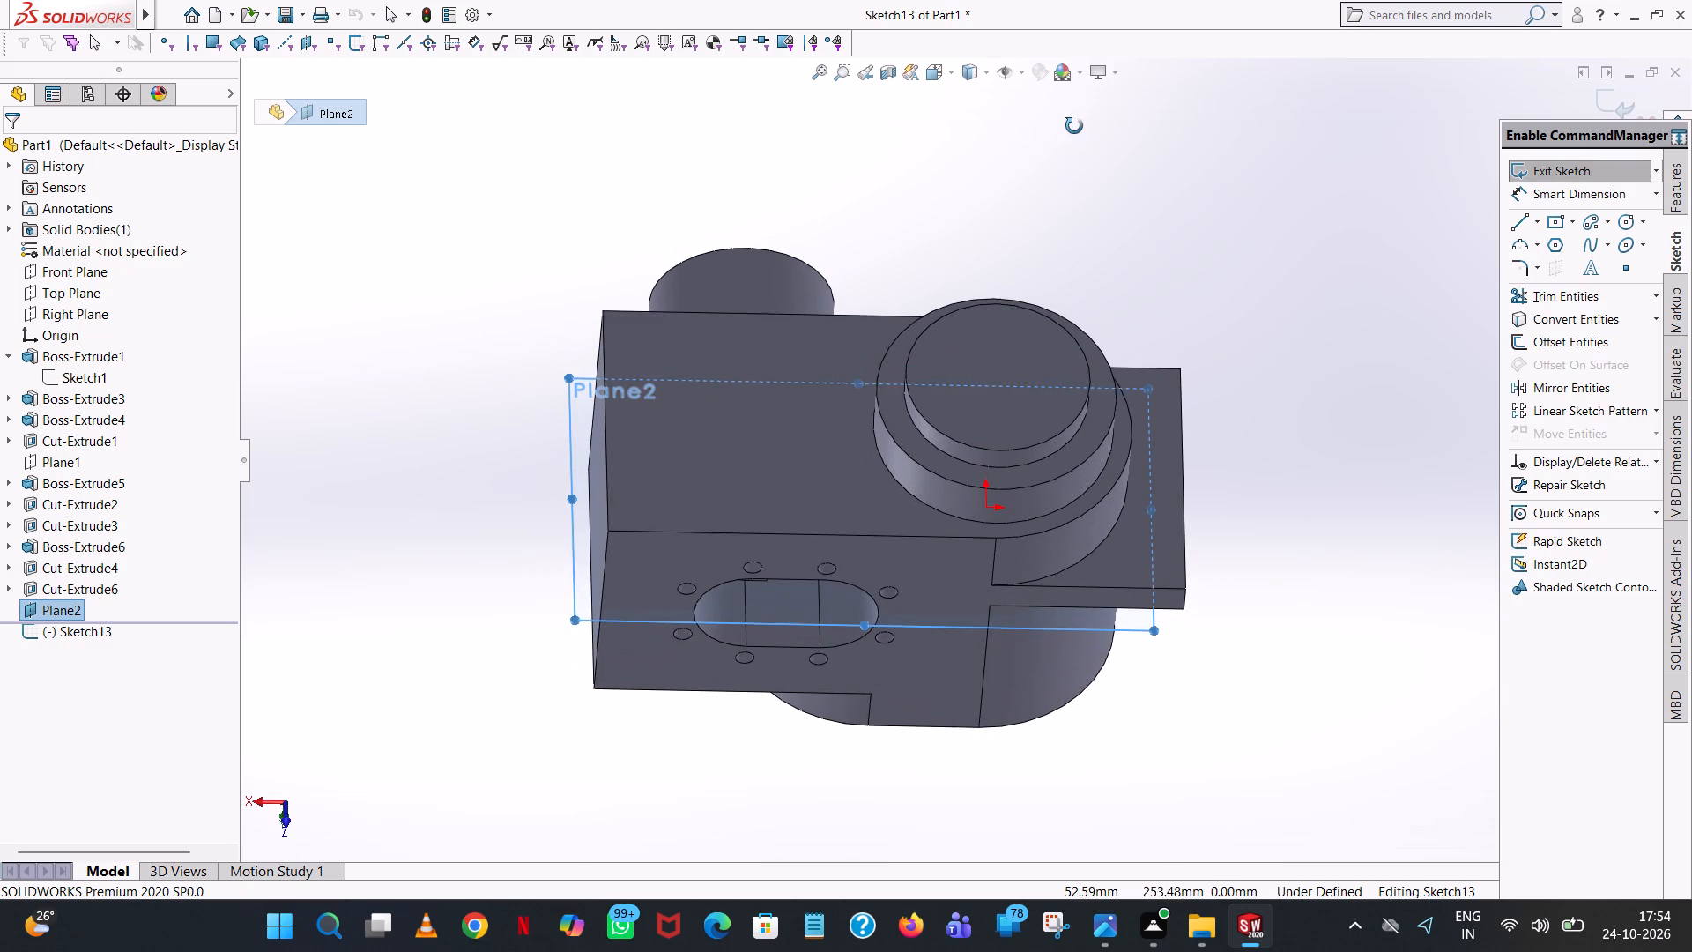
{"action": "middle_click_drag", "start_coordinate": [1074, 126], "coordinate": [1070, 370]}
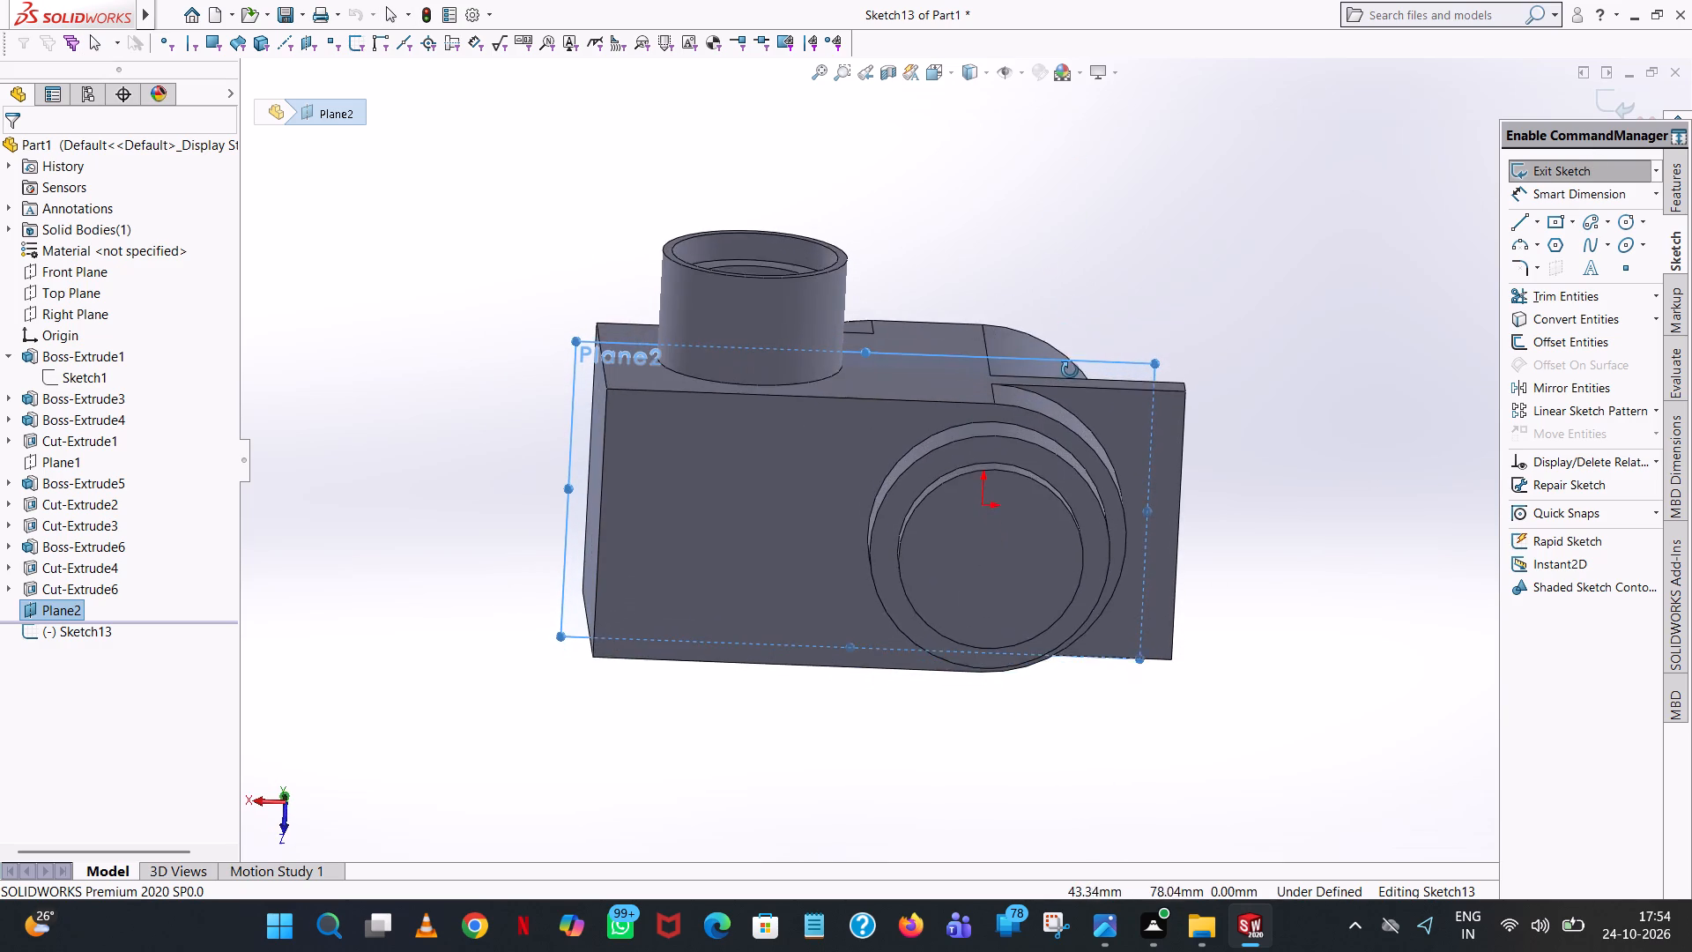
{"action": "middle_click_drag", "start_coordinate": [1070, 370], "coordinate": [1064, 314]}
{"action": "left_click", "coordinate": [949, 71]}
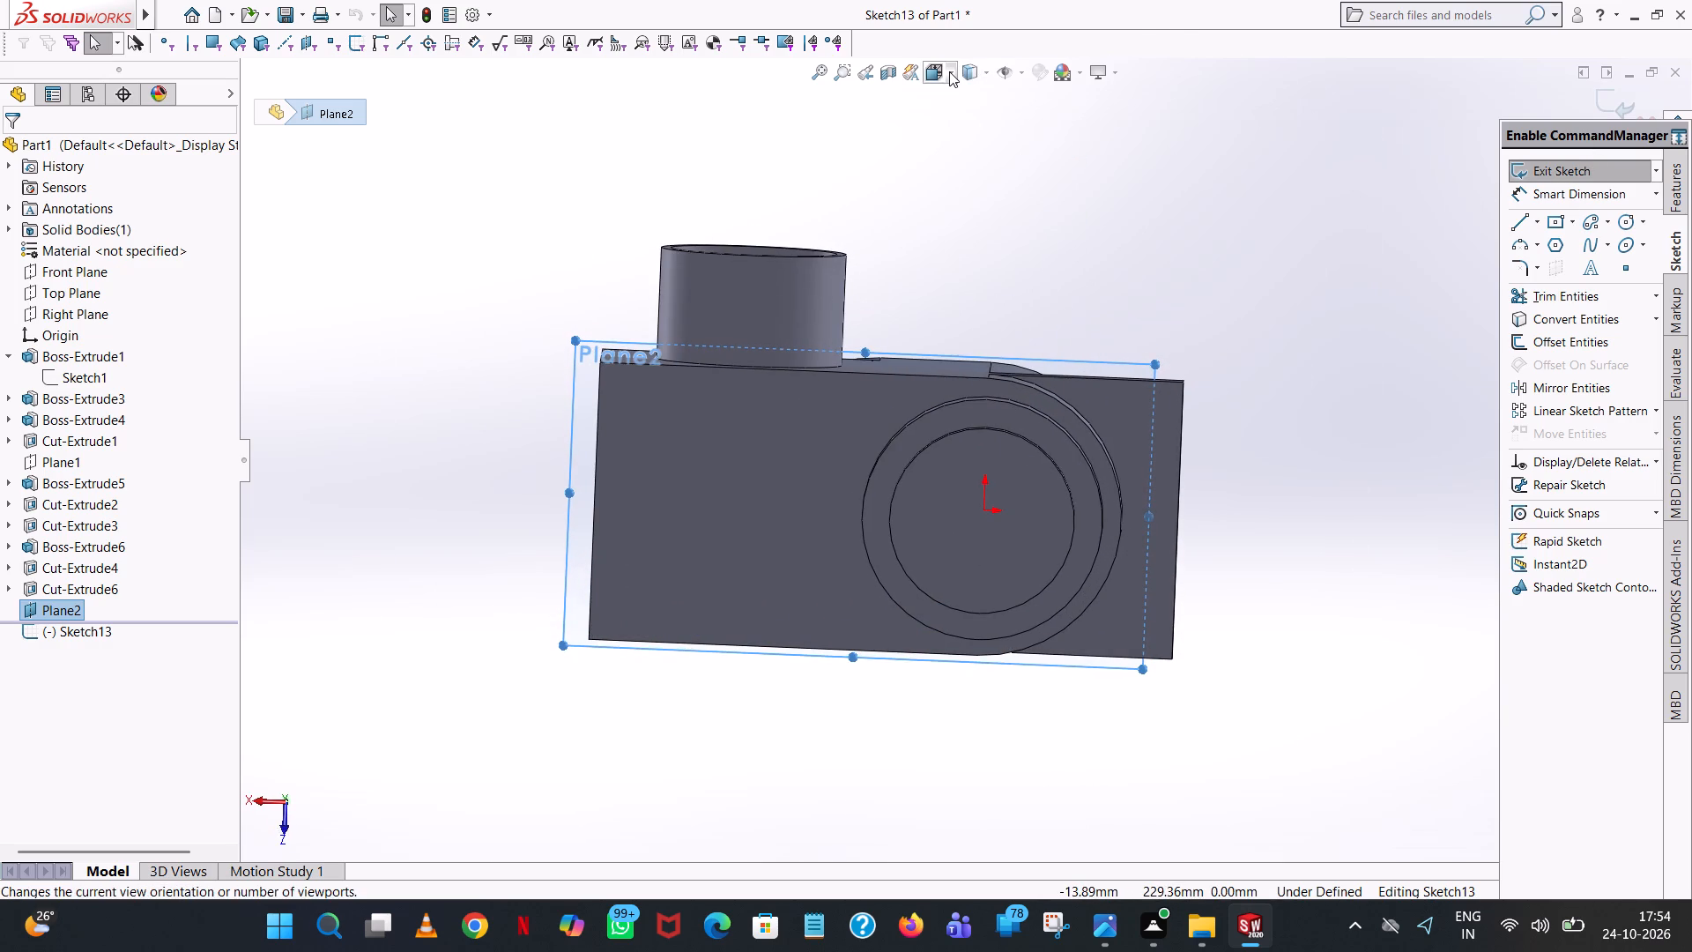
{"action": "left_click", "coordinate": [1023, 163]}
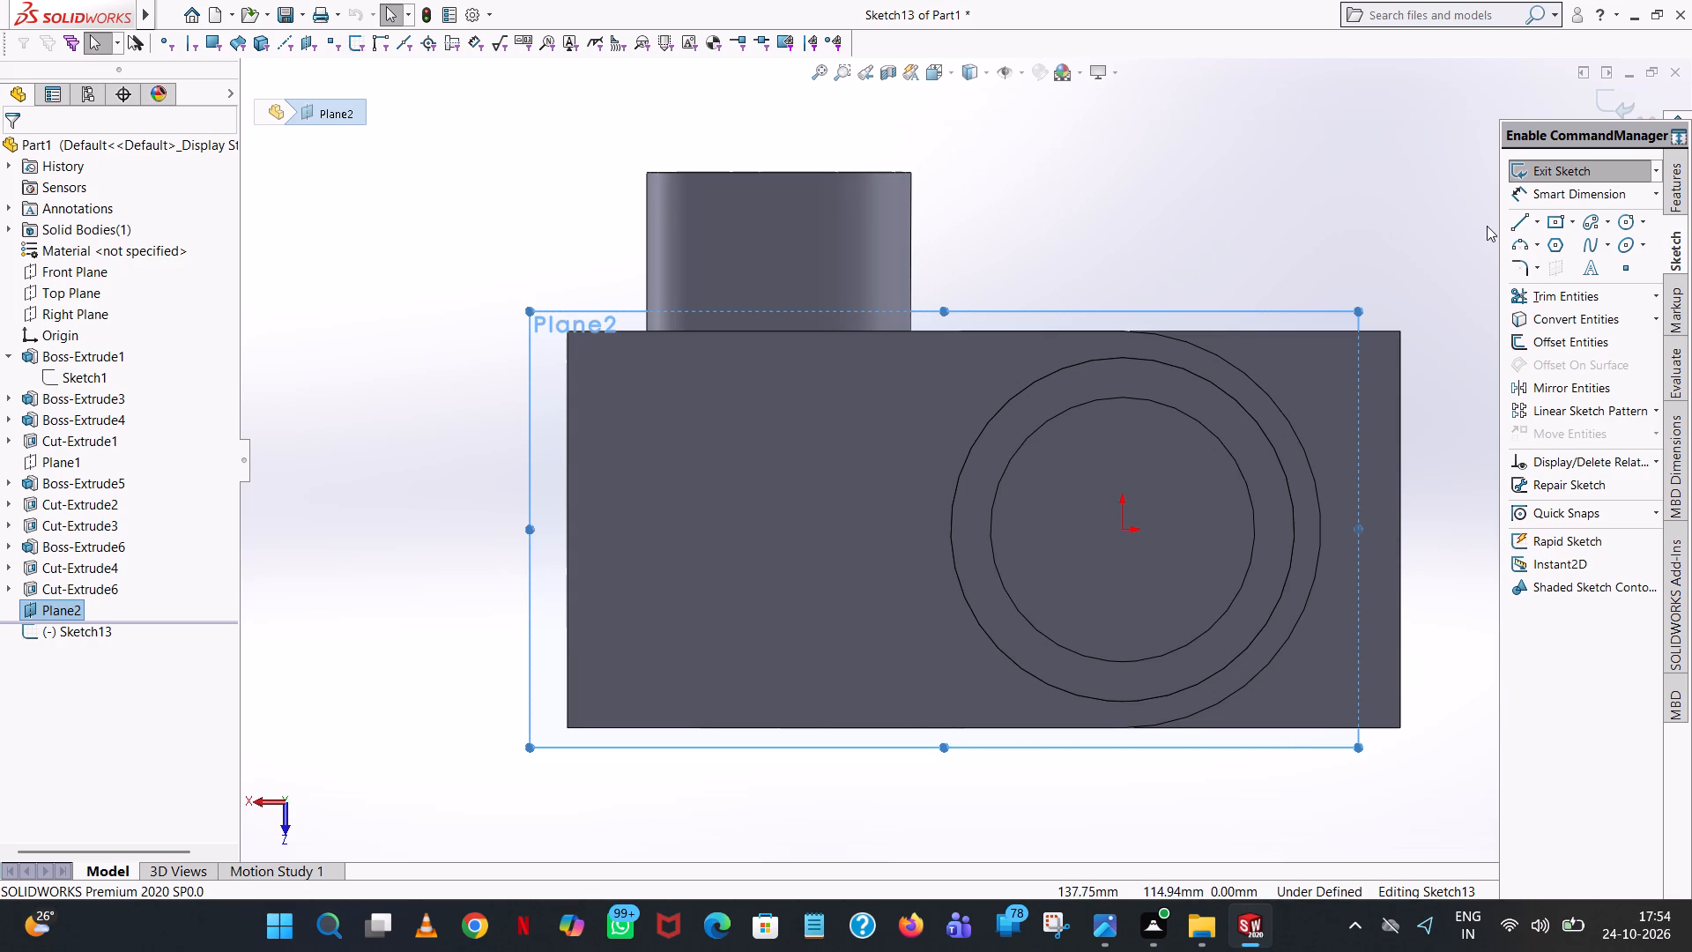
Sketch a circle of 50 mm radius centred on the origin.
{"action": "left_click", "coordinate": [1626, 219]}
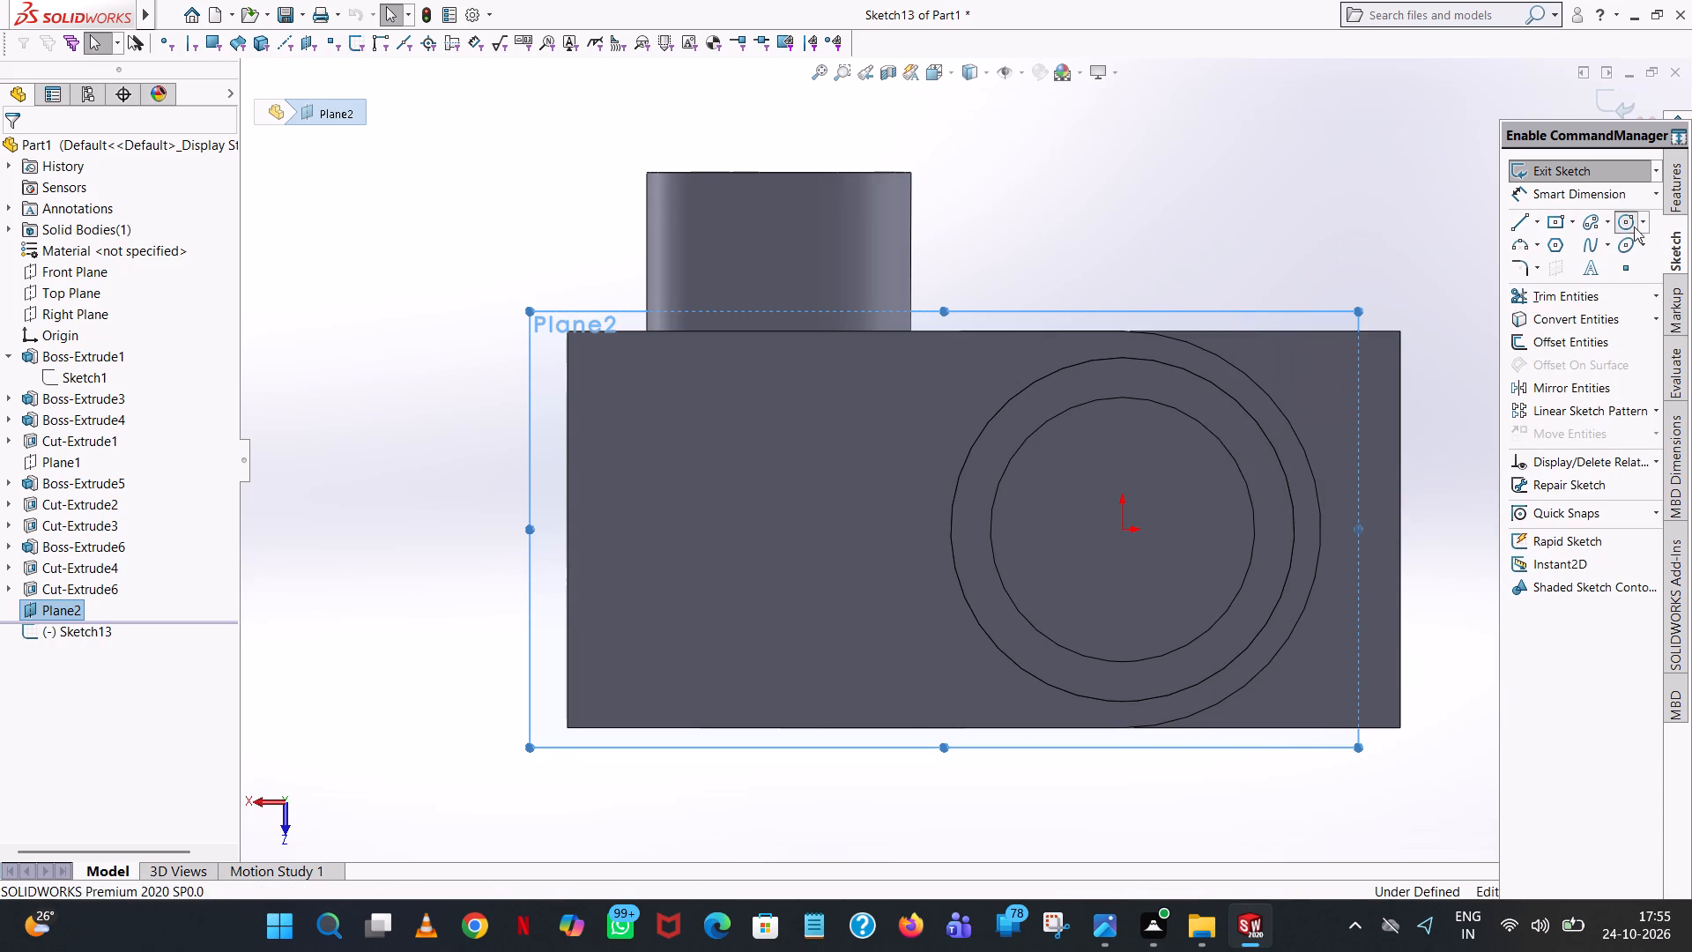
{"action": "left_click", "coordinate": [1124, 532]}
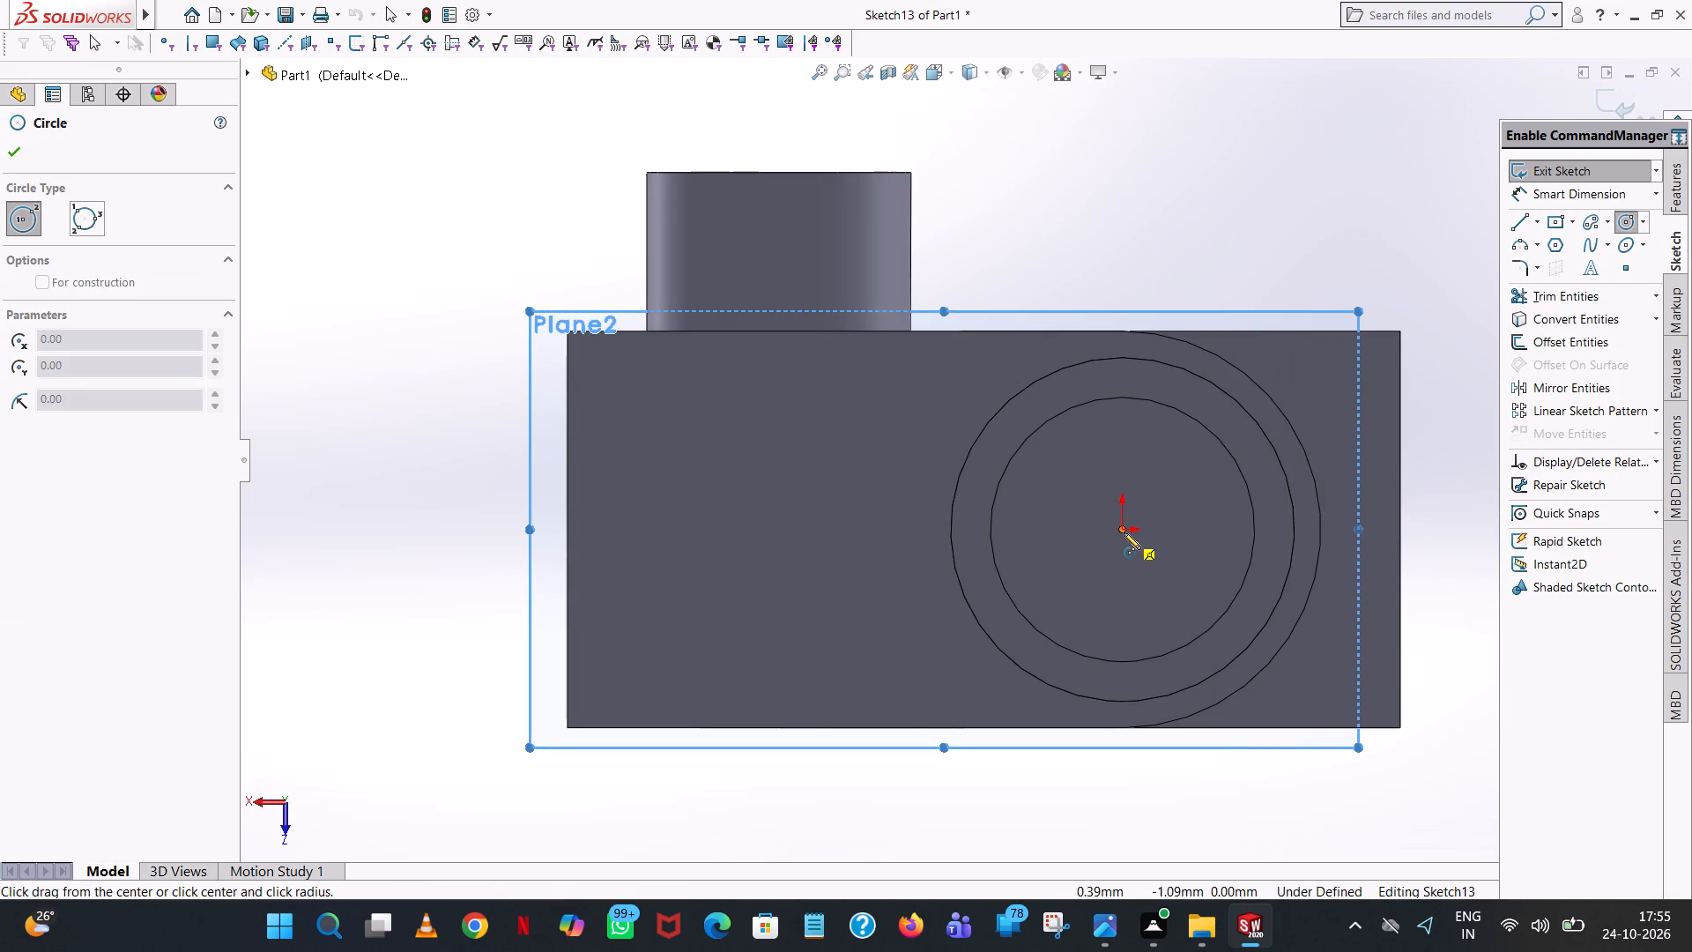
{"action": "left_click", "coordinate": [1137, 383]}
{"action": "type", "text": "50"}
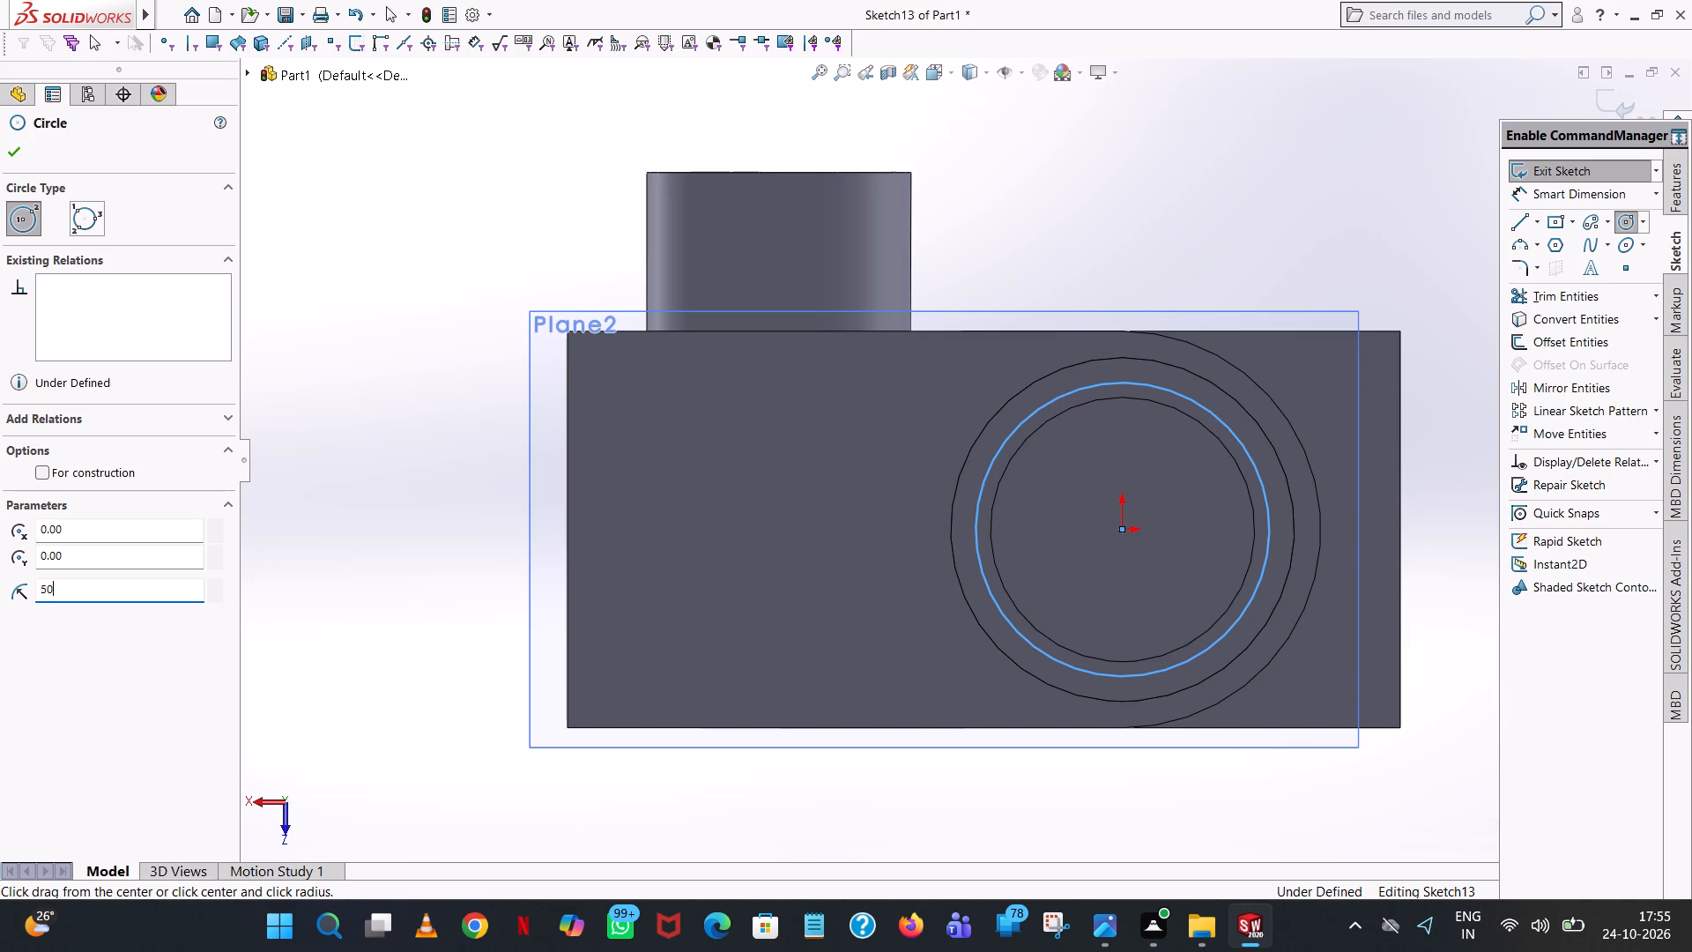
{"action": "key", "text": "Return"}
Draw a 210-25 (185 mm) horizontal line from the circle's upper quadrant, a perpendicular end line, and a parallel return line to the opposite quadrant.
{"action": "left_click", "coordinate": [1521, 219]}
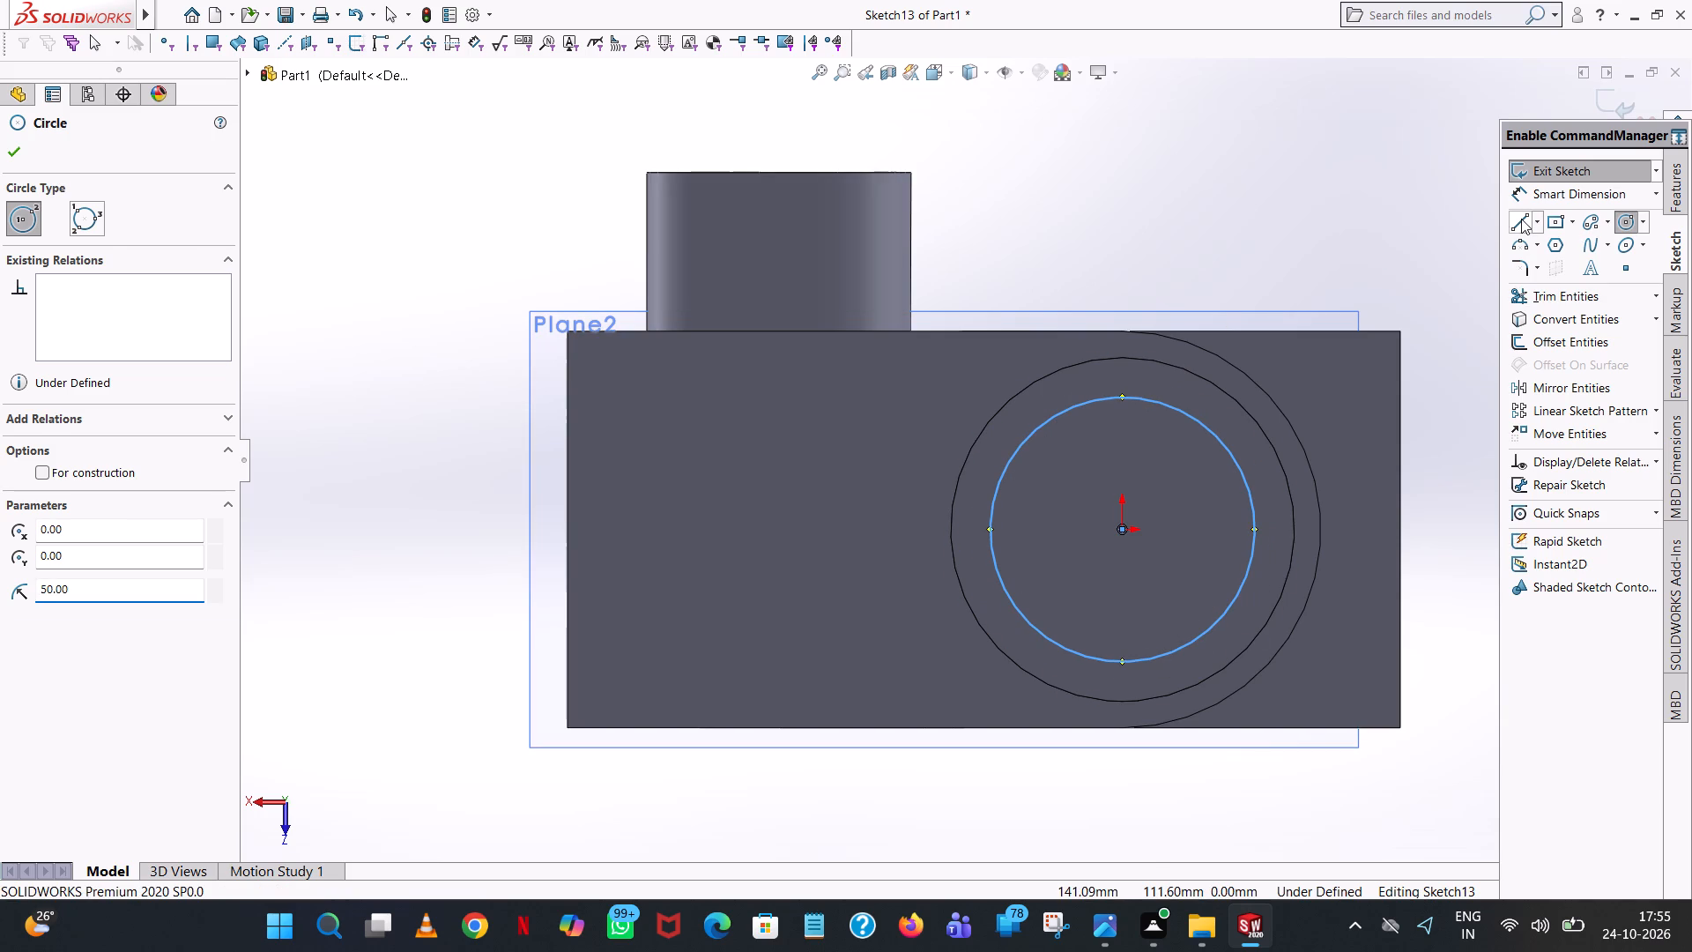
{"action": "left_click", "coordinate": [1121, 396]}
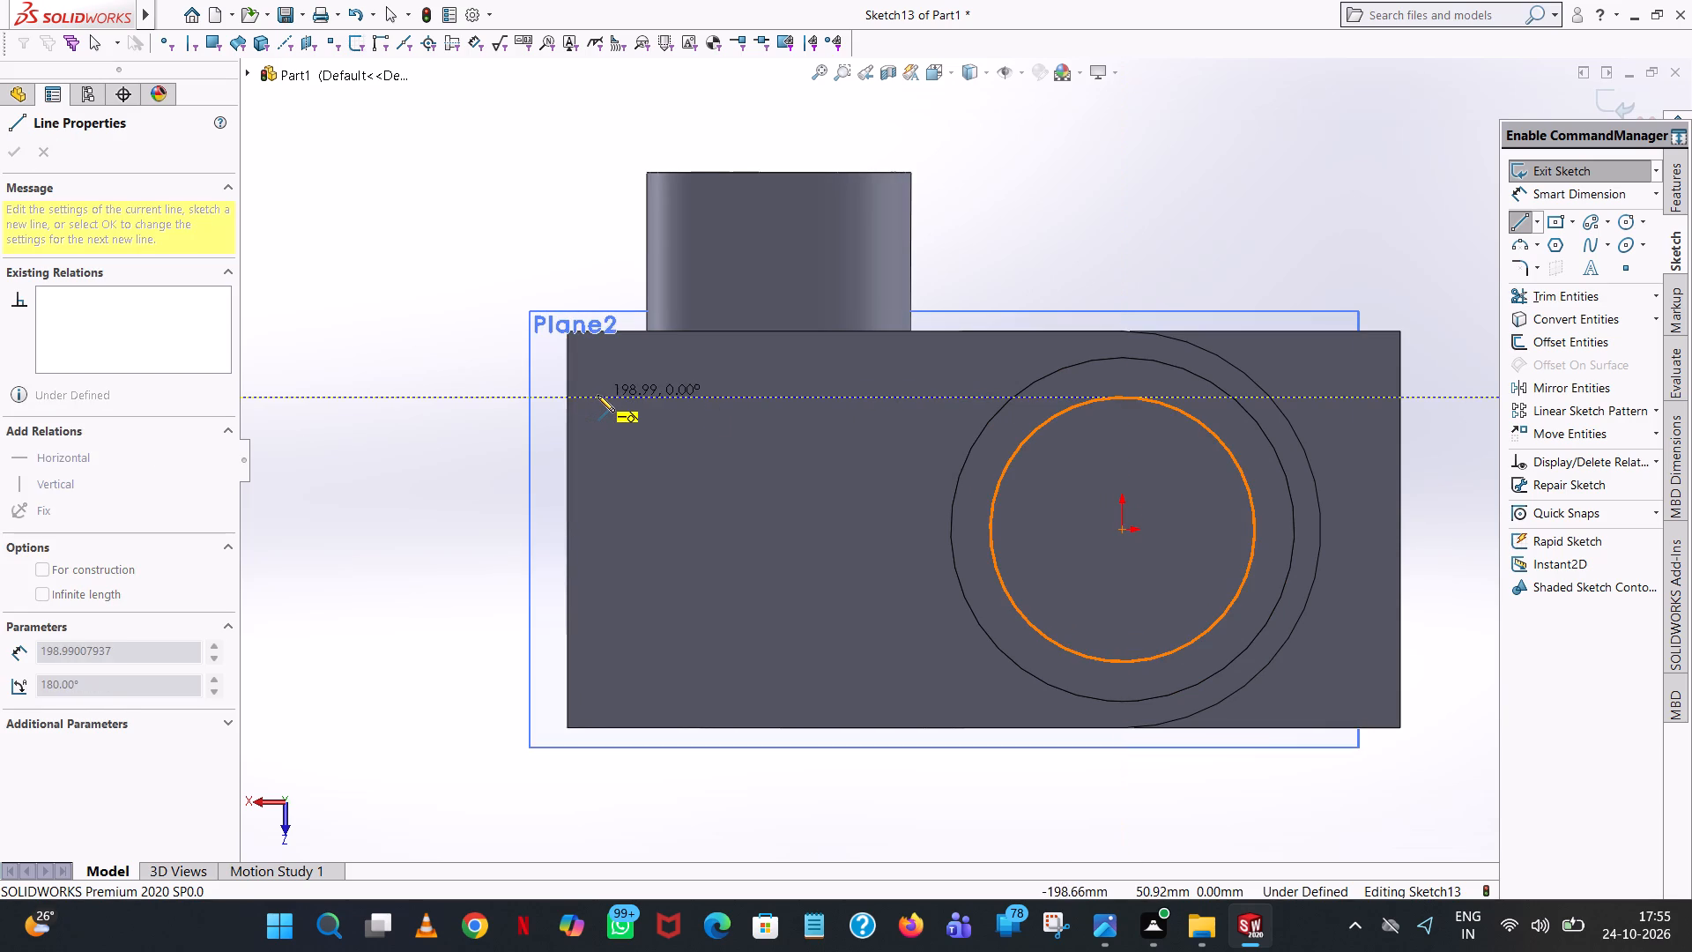
{"action": "left_click", "coordinate": [597, 395]}
{"action": "type", "text": "210-25"}
{"action": "key", "text": "Return"}
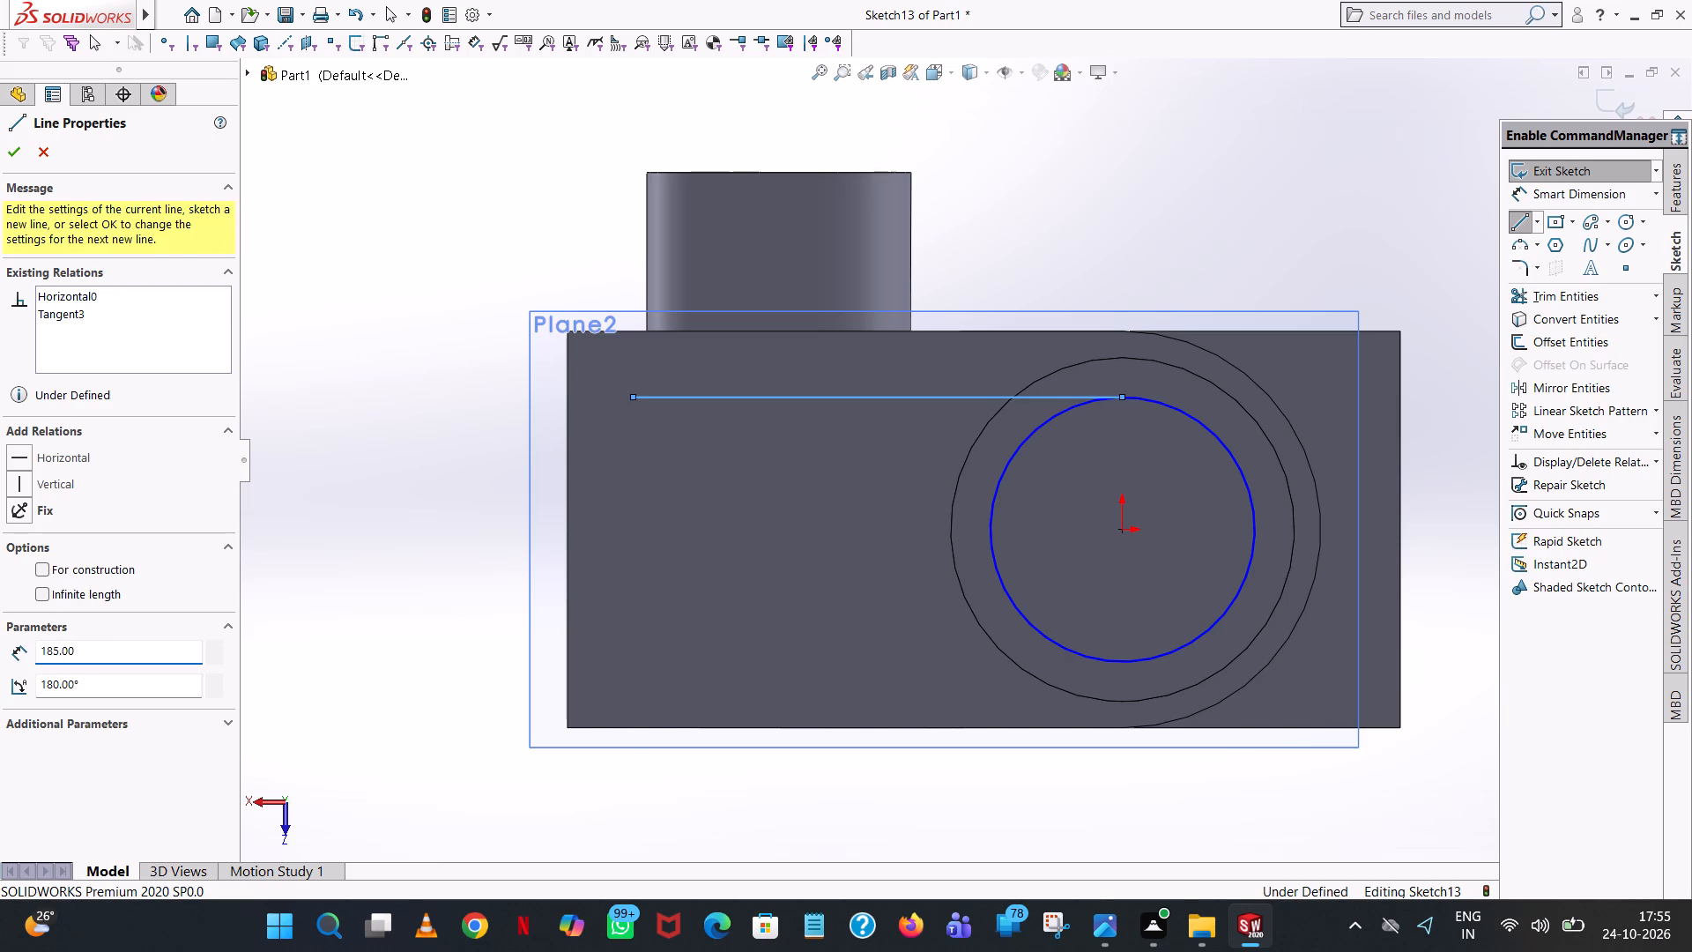
{"action": "left_click", "coordinate": [633, 663]}
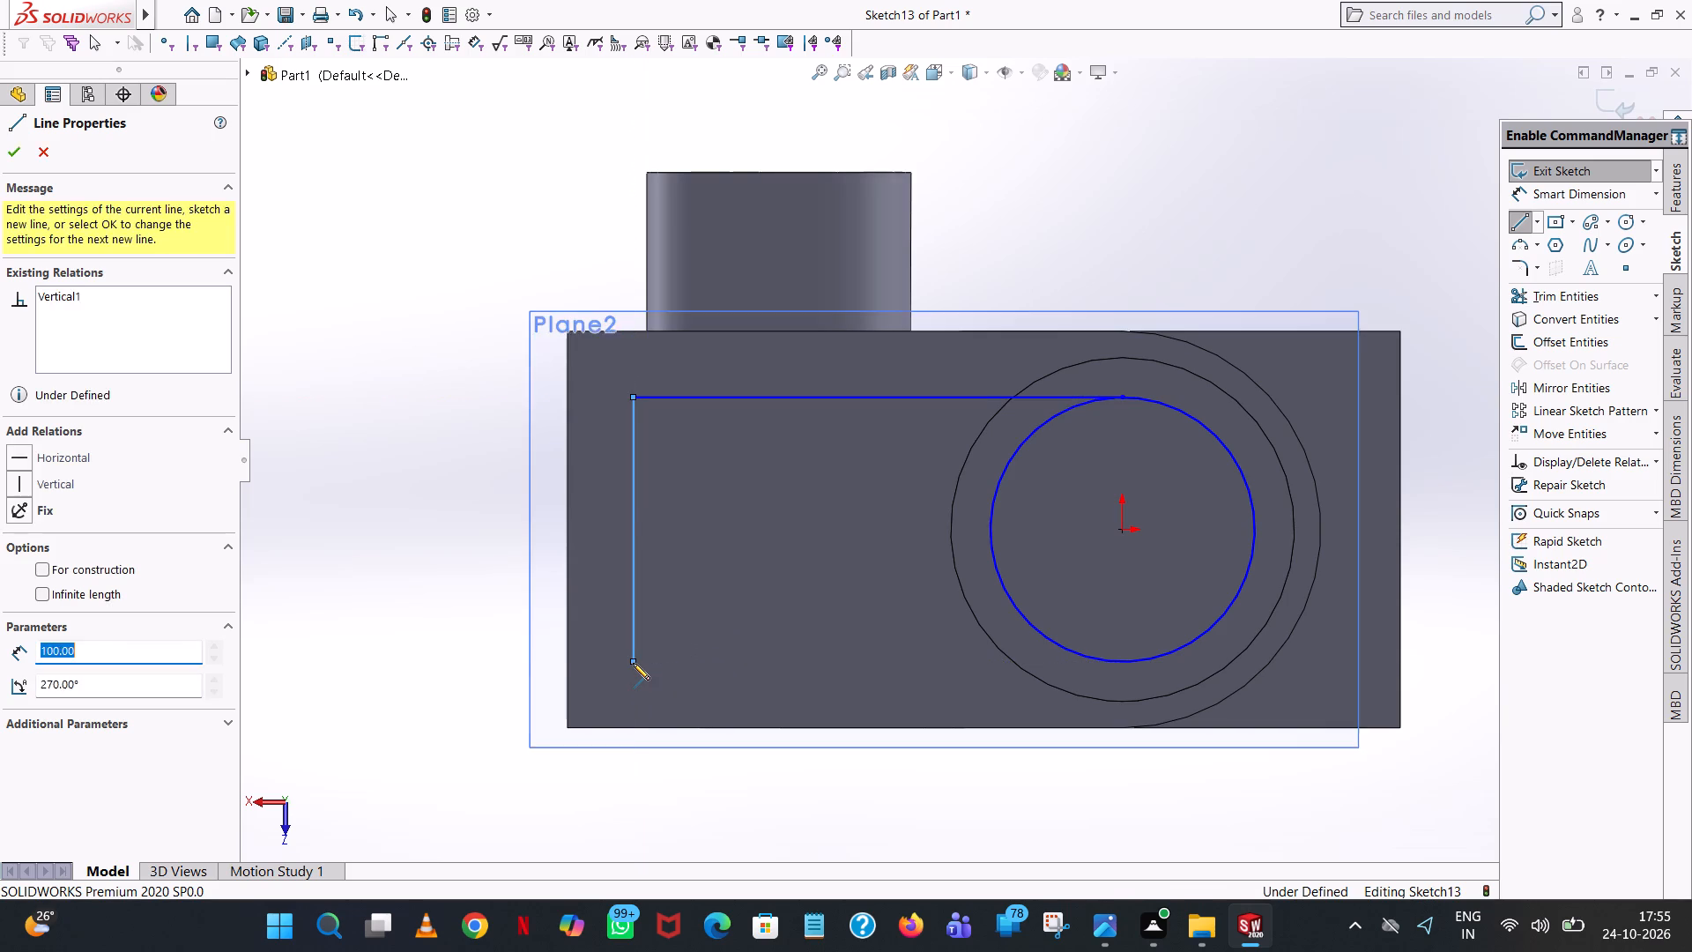
{"action": "left_click", "coordinate": [1124, 662]}
{"action": "right_click", "coordinate": [1124, 662]}
{"action": "left_click", "coordinate": [1163, 673]}
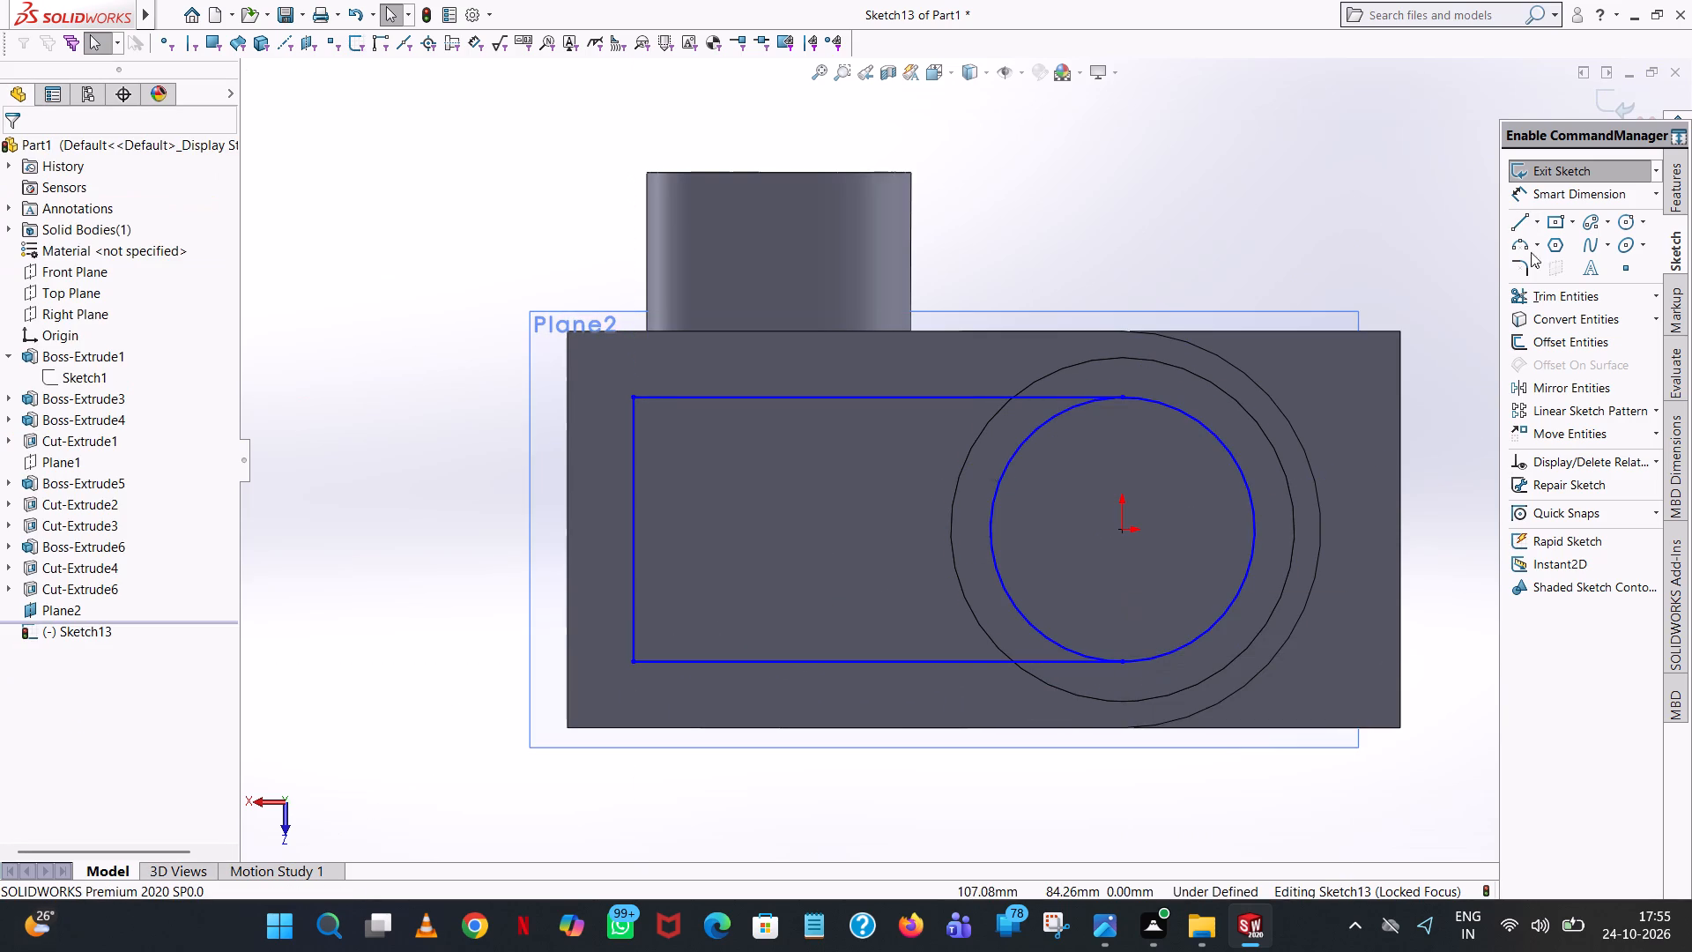
Trim away the circle's inner half between the two long lines to leave a single closed, round-ended profile.
{"action": "left_click", "coordinate": [1554, 288]}
{"action": "left_click", "coordinate": [1020, 451]}
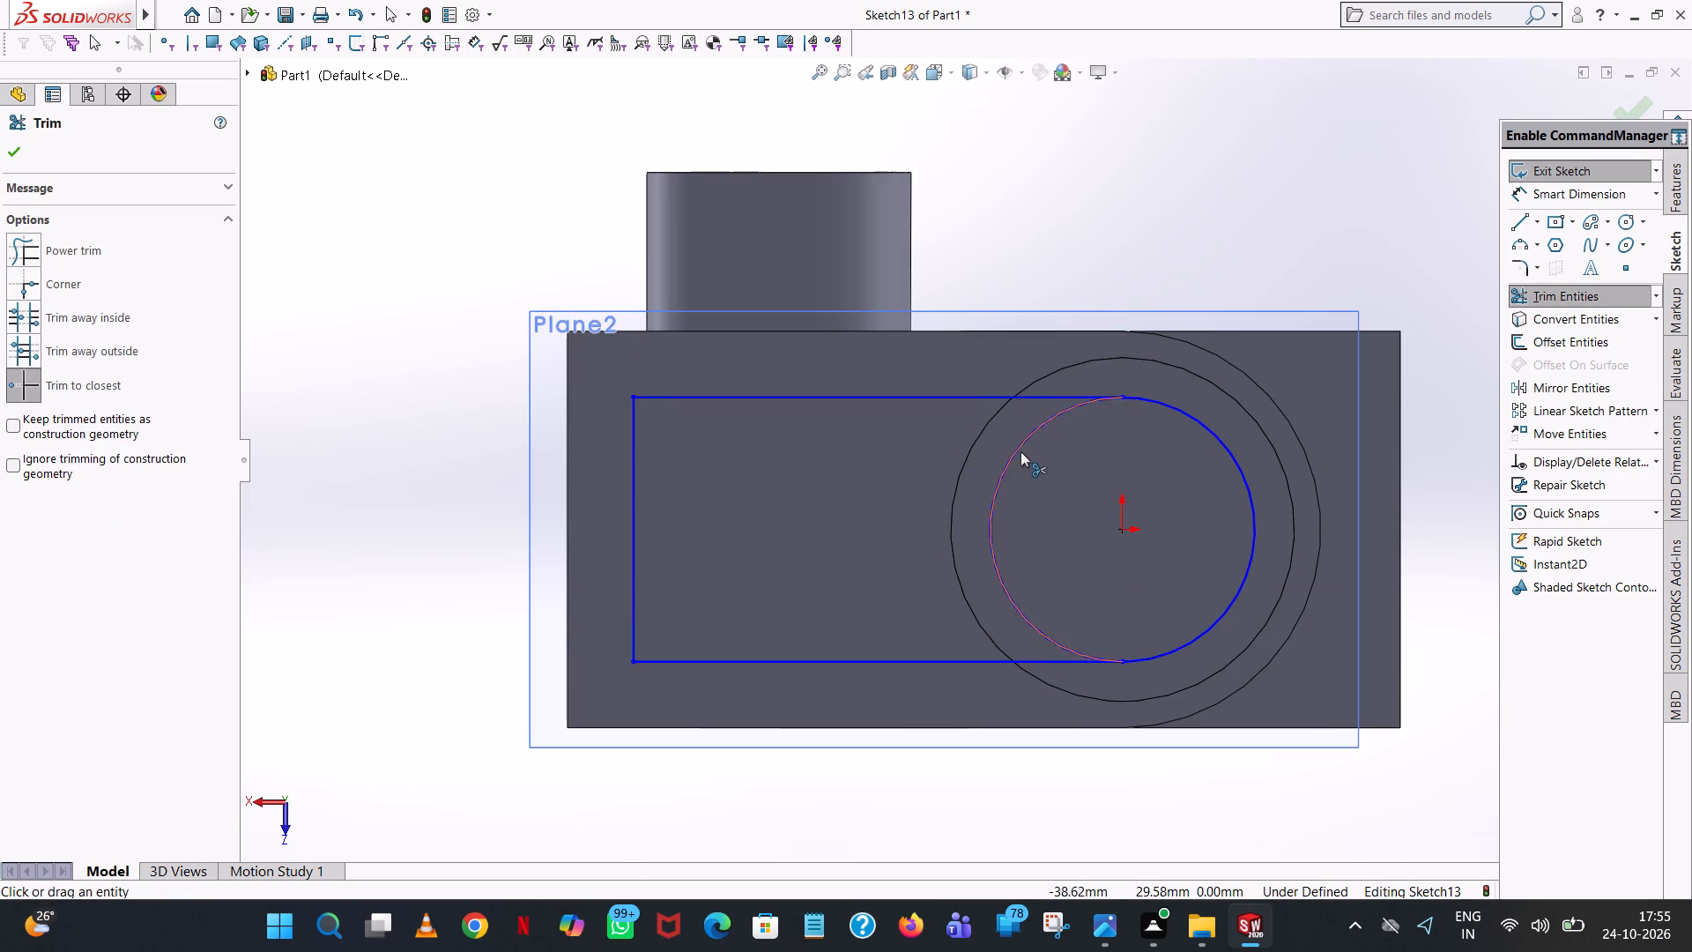
{"action": "left_click", "coordinate": [19, 159]}
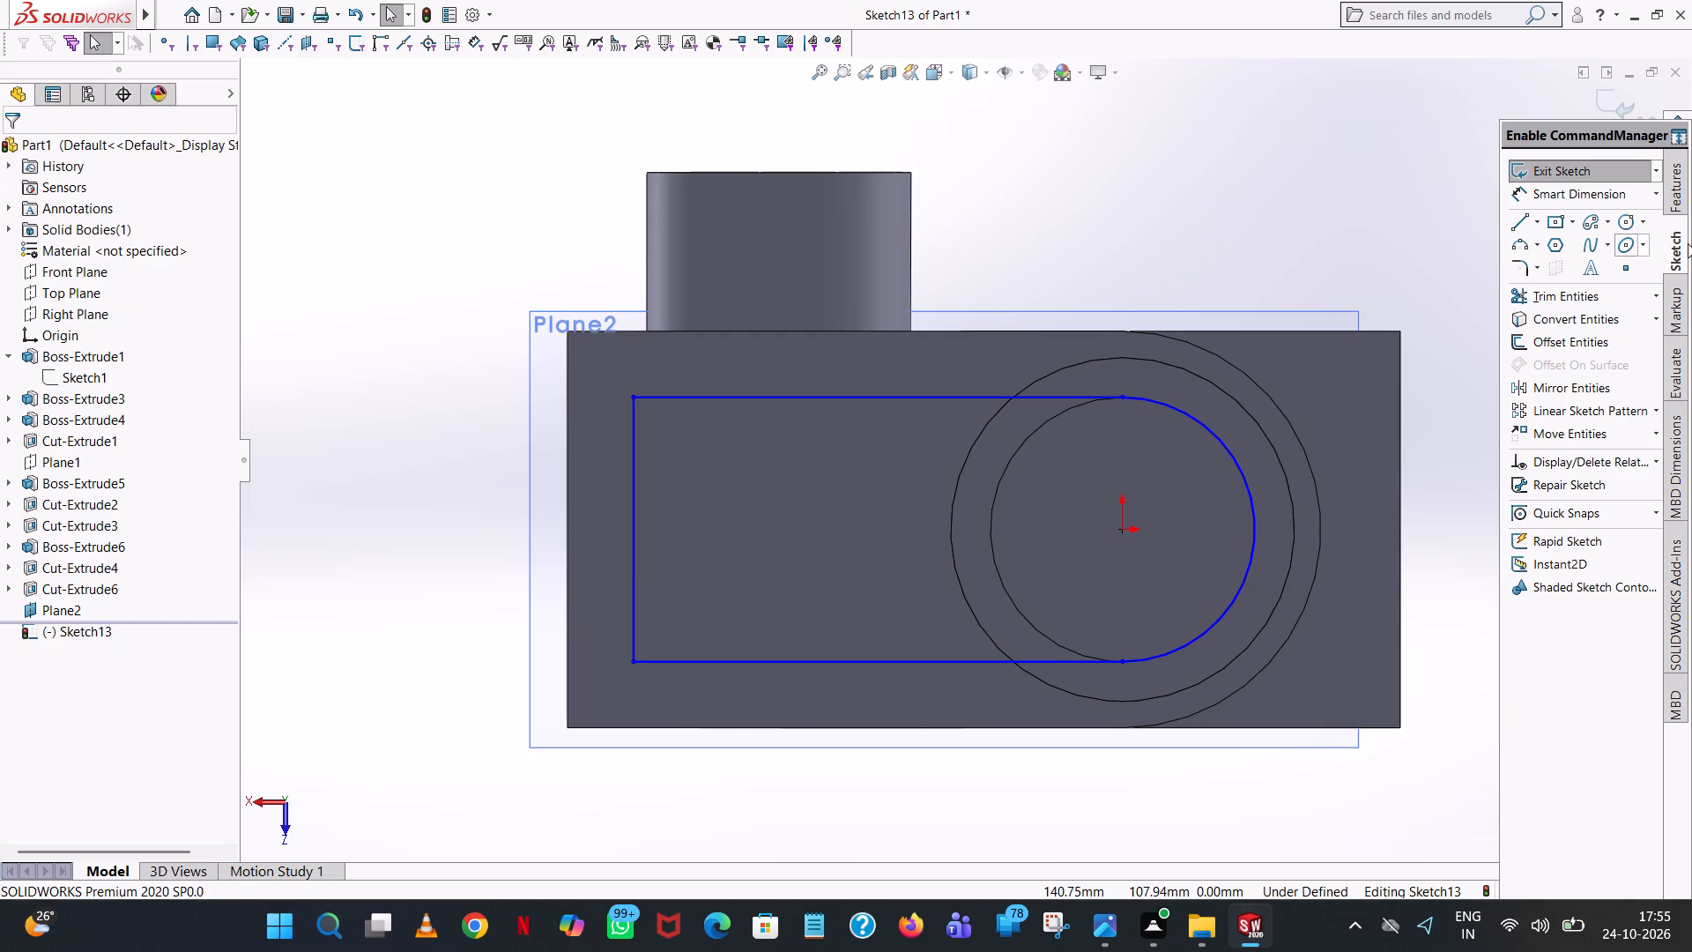
Dimension the profile's arc at 50 mm radius and the distance from its straight end line to the arc centre at 185 mm.
{"action": "left_click", "coordinate": [1620, 197]}
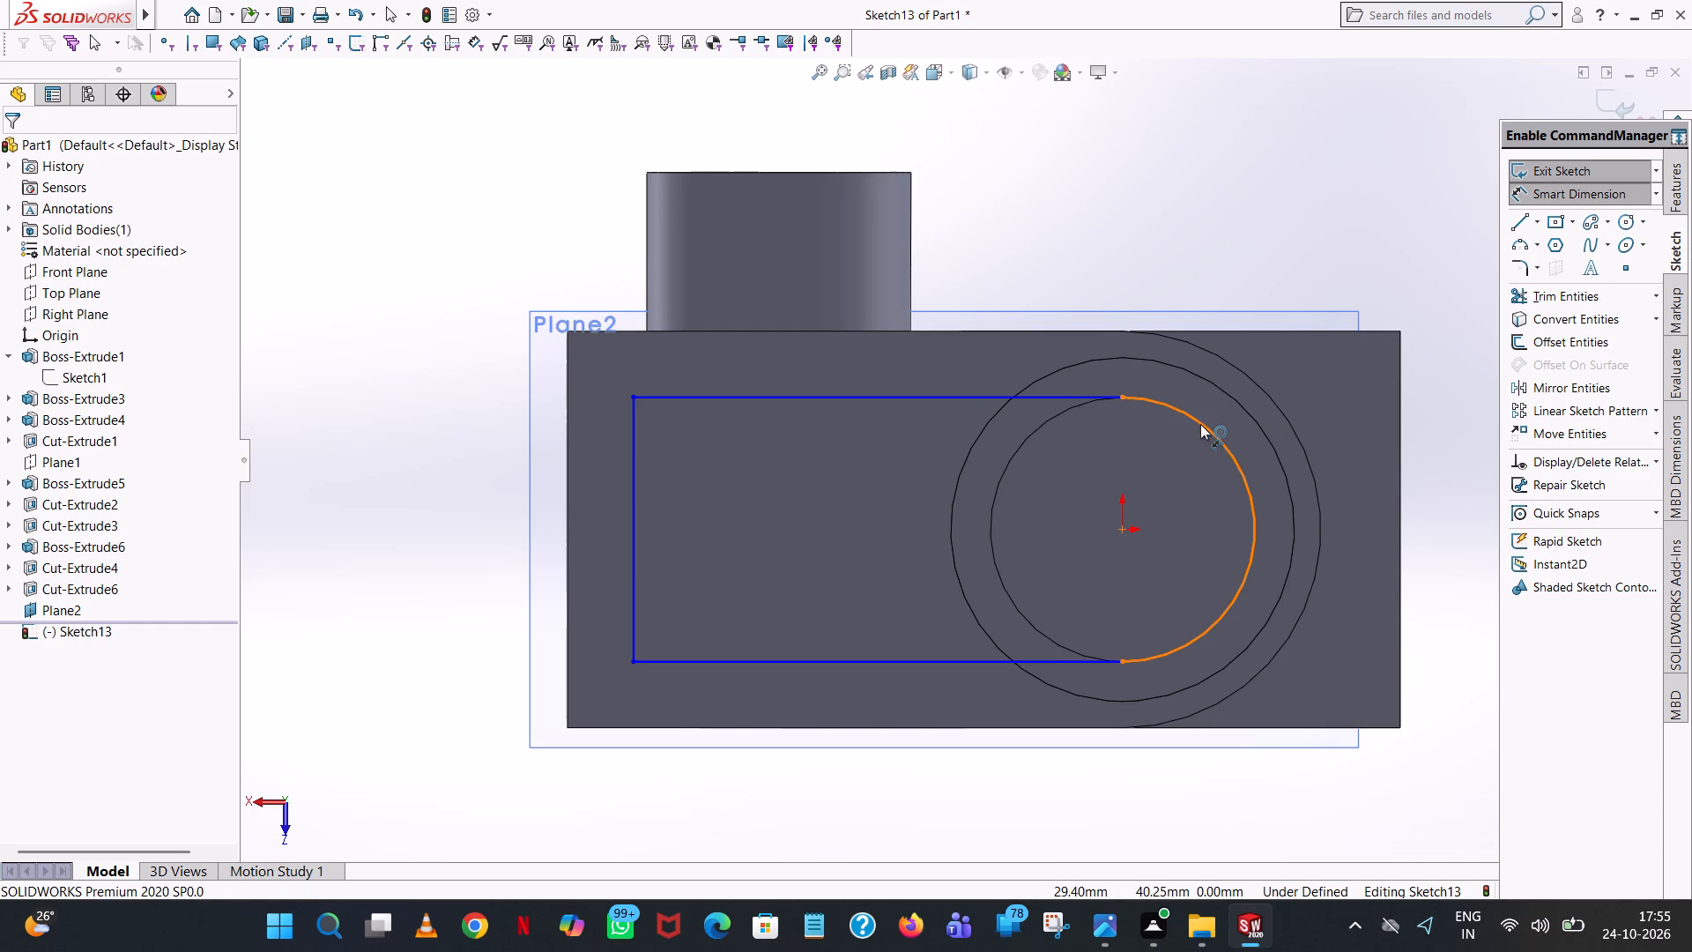
{"action": "left_click", "coordinate": [1200, 424]}
{"action": "left_click", "coordinate": [1347, 105]}
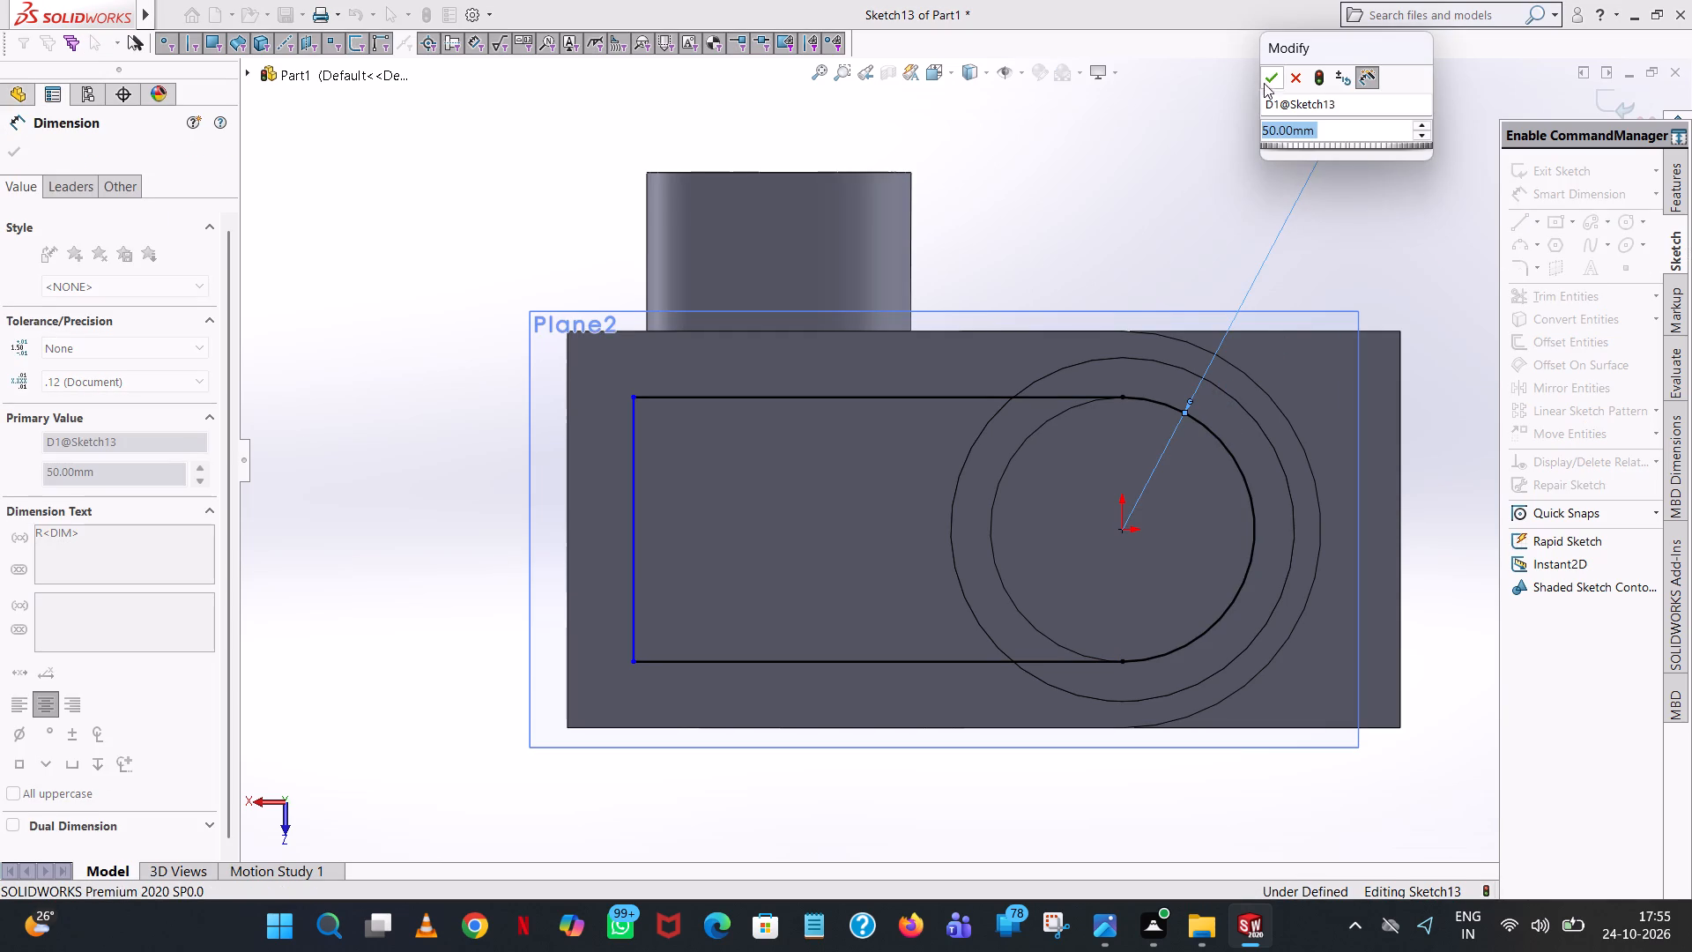
{"action": "left_click", "coordinate": [1271, 77]}
{"action": "left_click", "coordinate": [635, 503]}
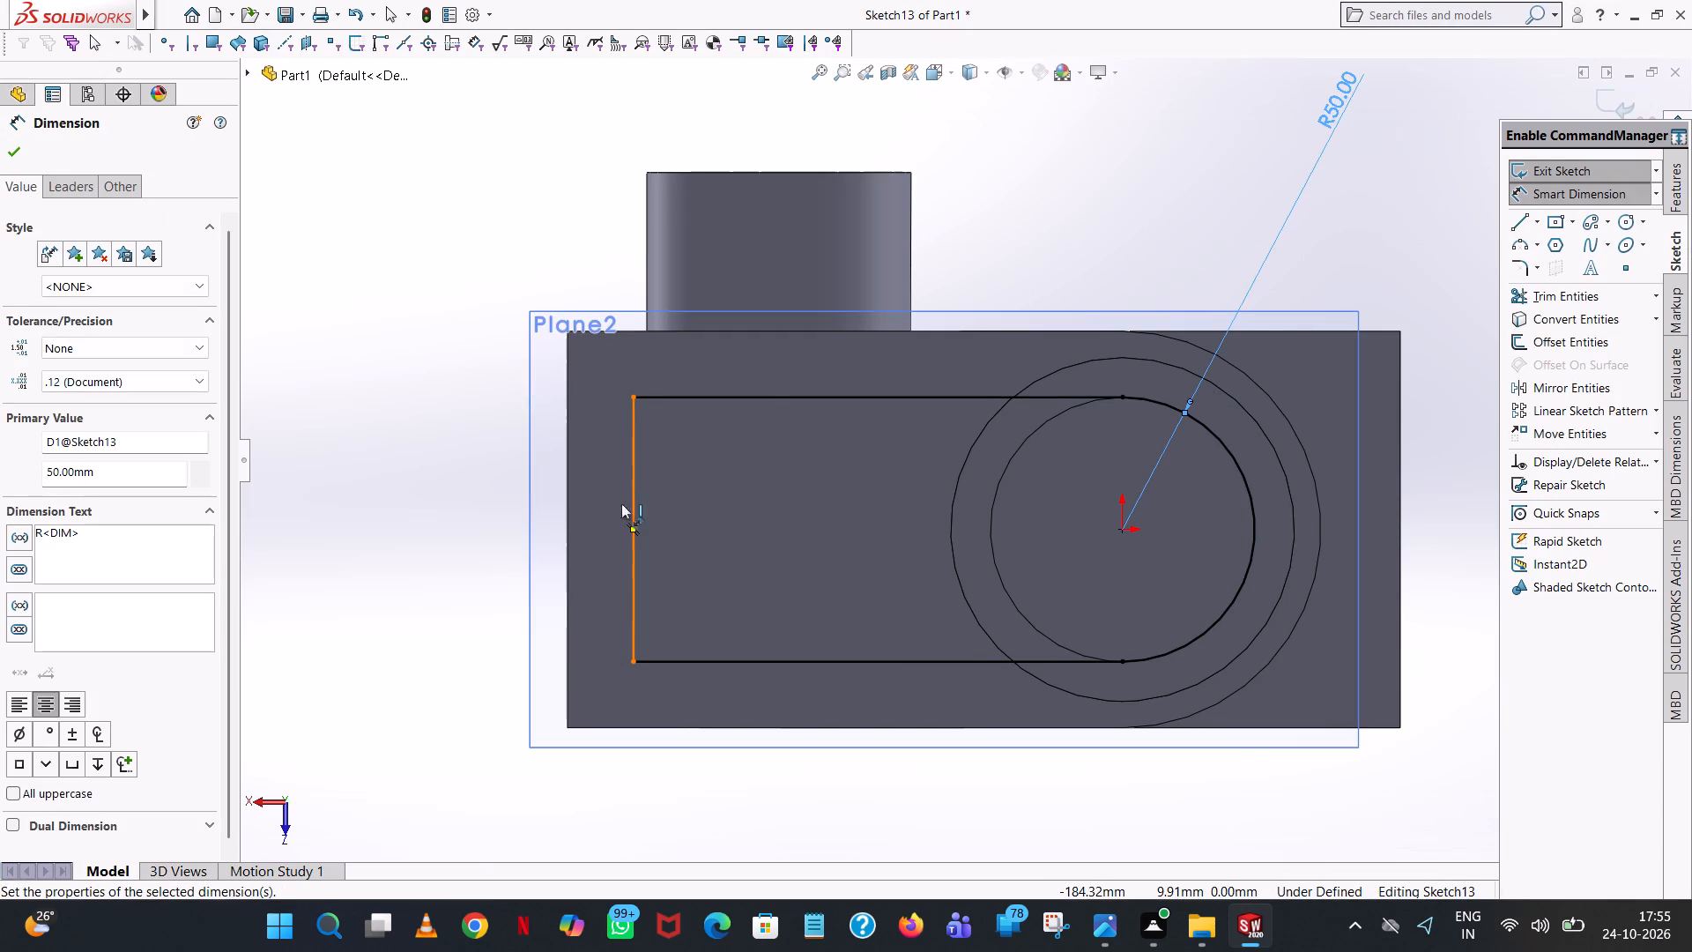
{"action": "left_click", "coordinate": [520, 495]}
{"action": "left_click", "coordinate": [992, 490]}
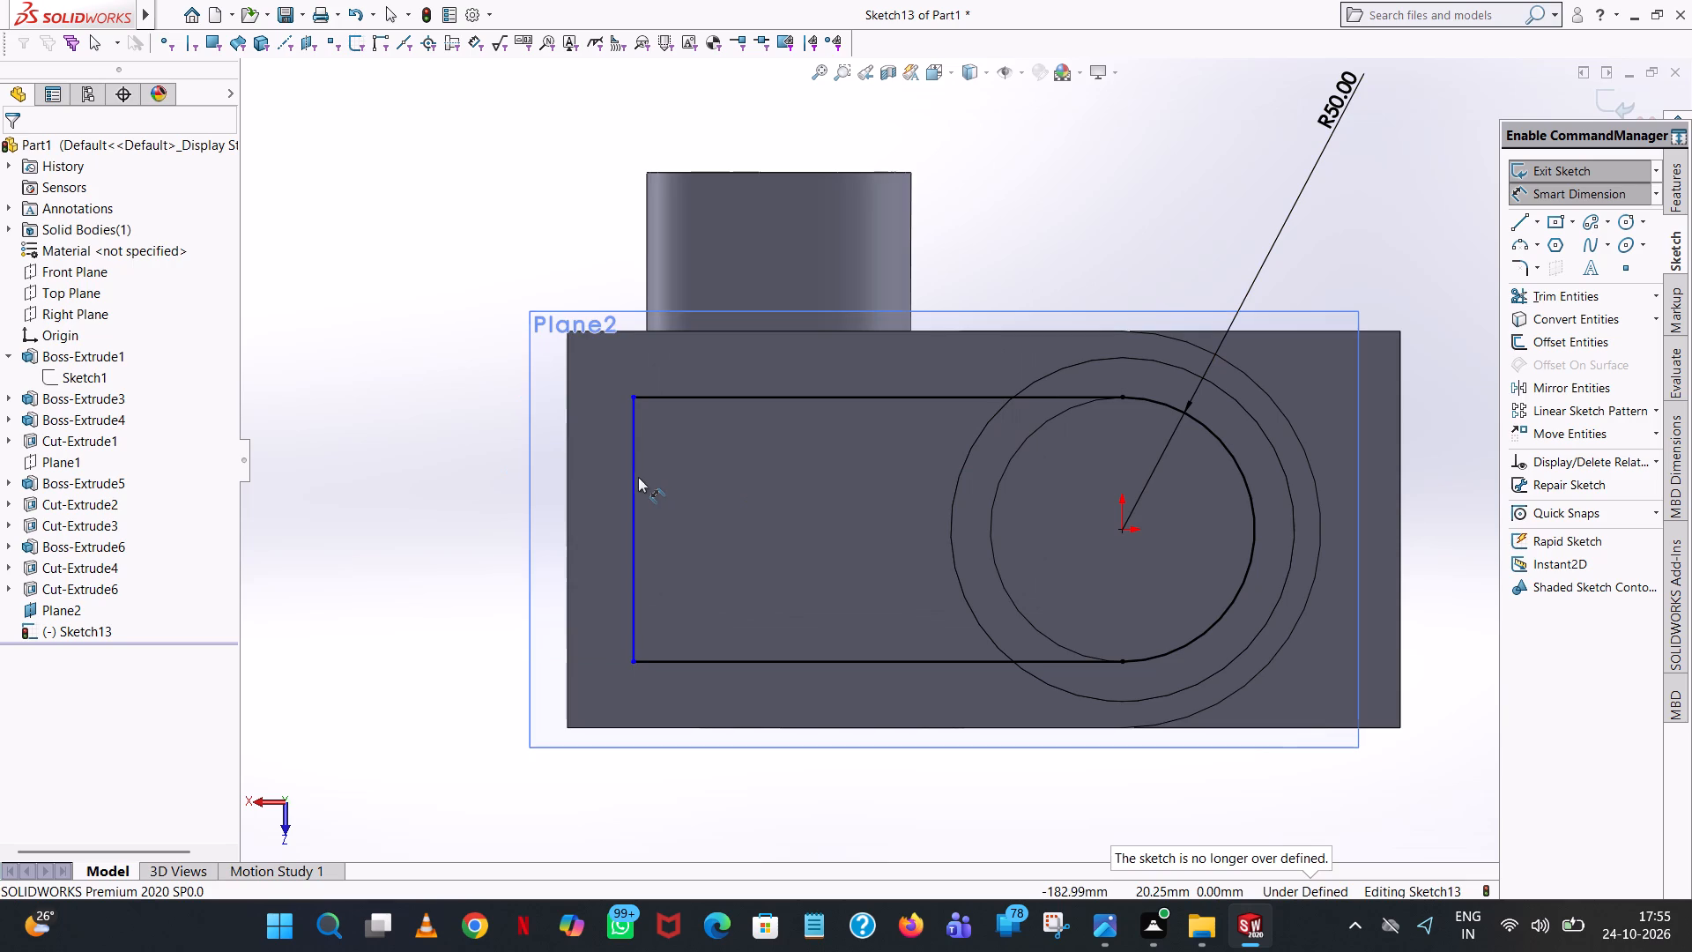
{"action": "left_click", "coordinate": [633, 478]}
{"action": "left_click", "coordinate": [1124, 530]}
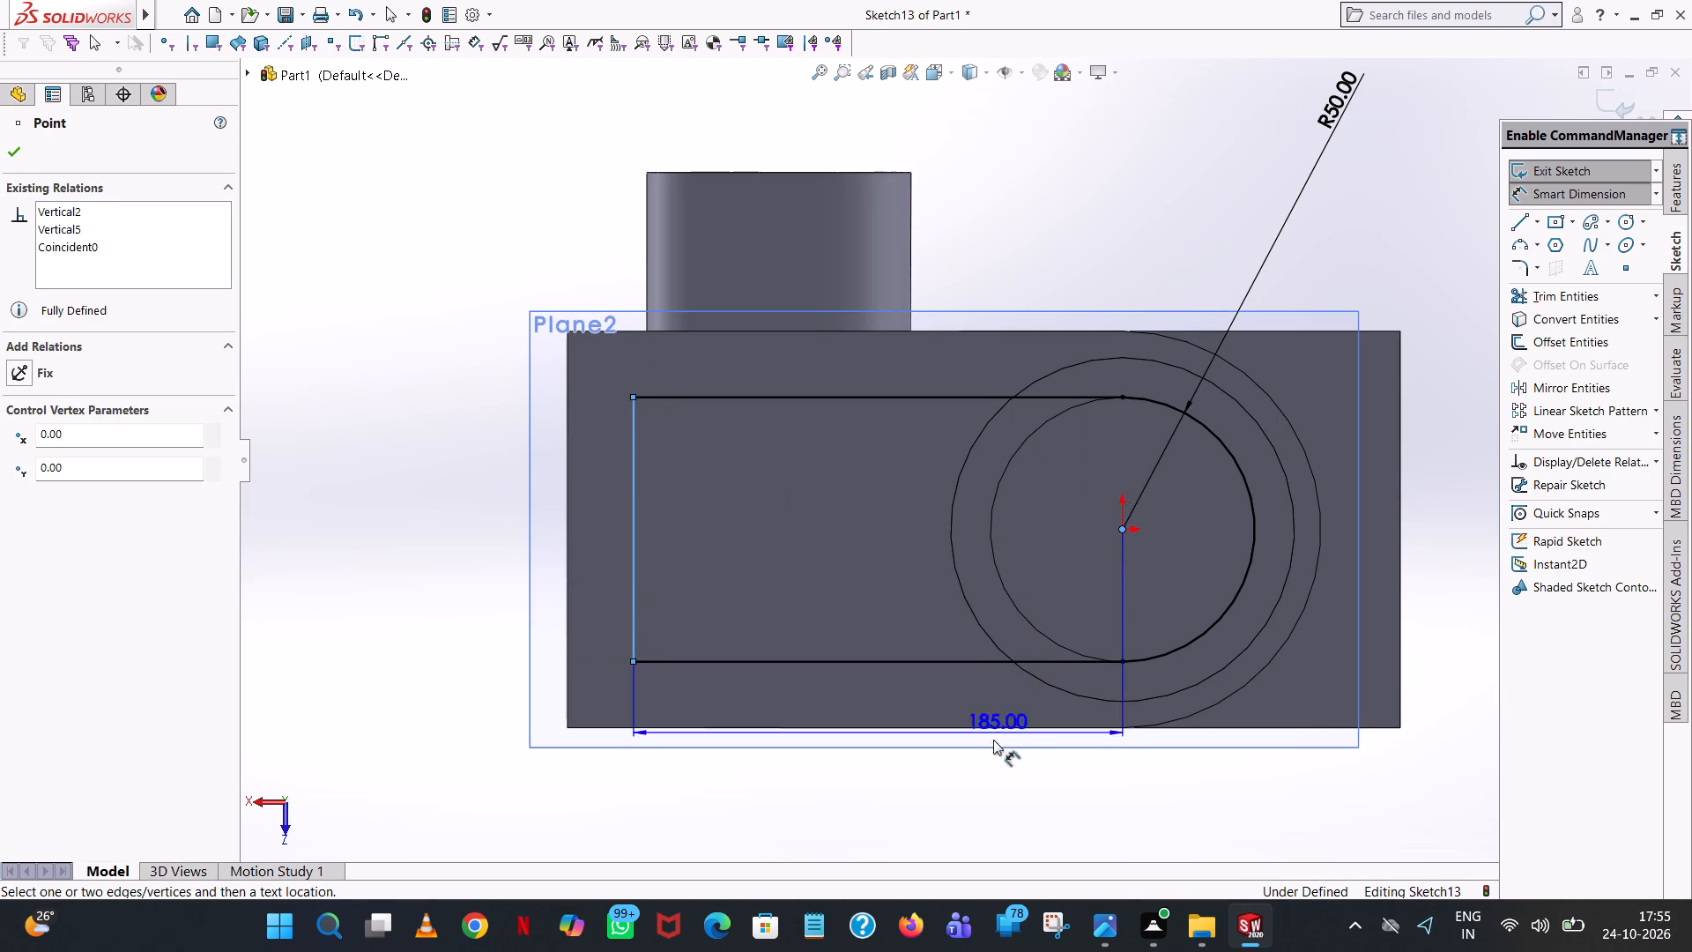
{"action": "left_click", "coordinate": [983, 758]}
{"action": "left_click", "coordinate": [901, 728]}
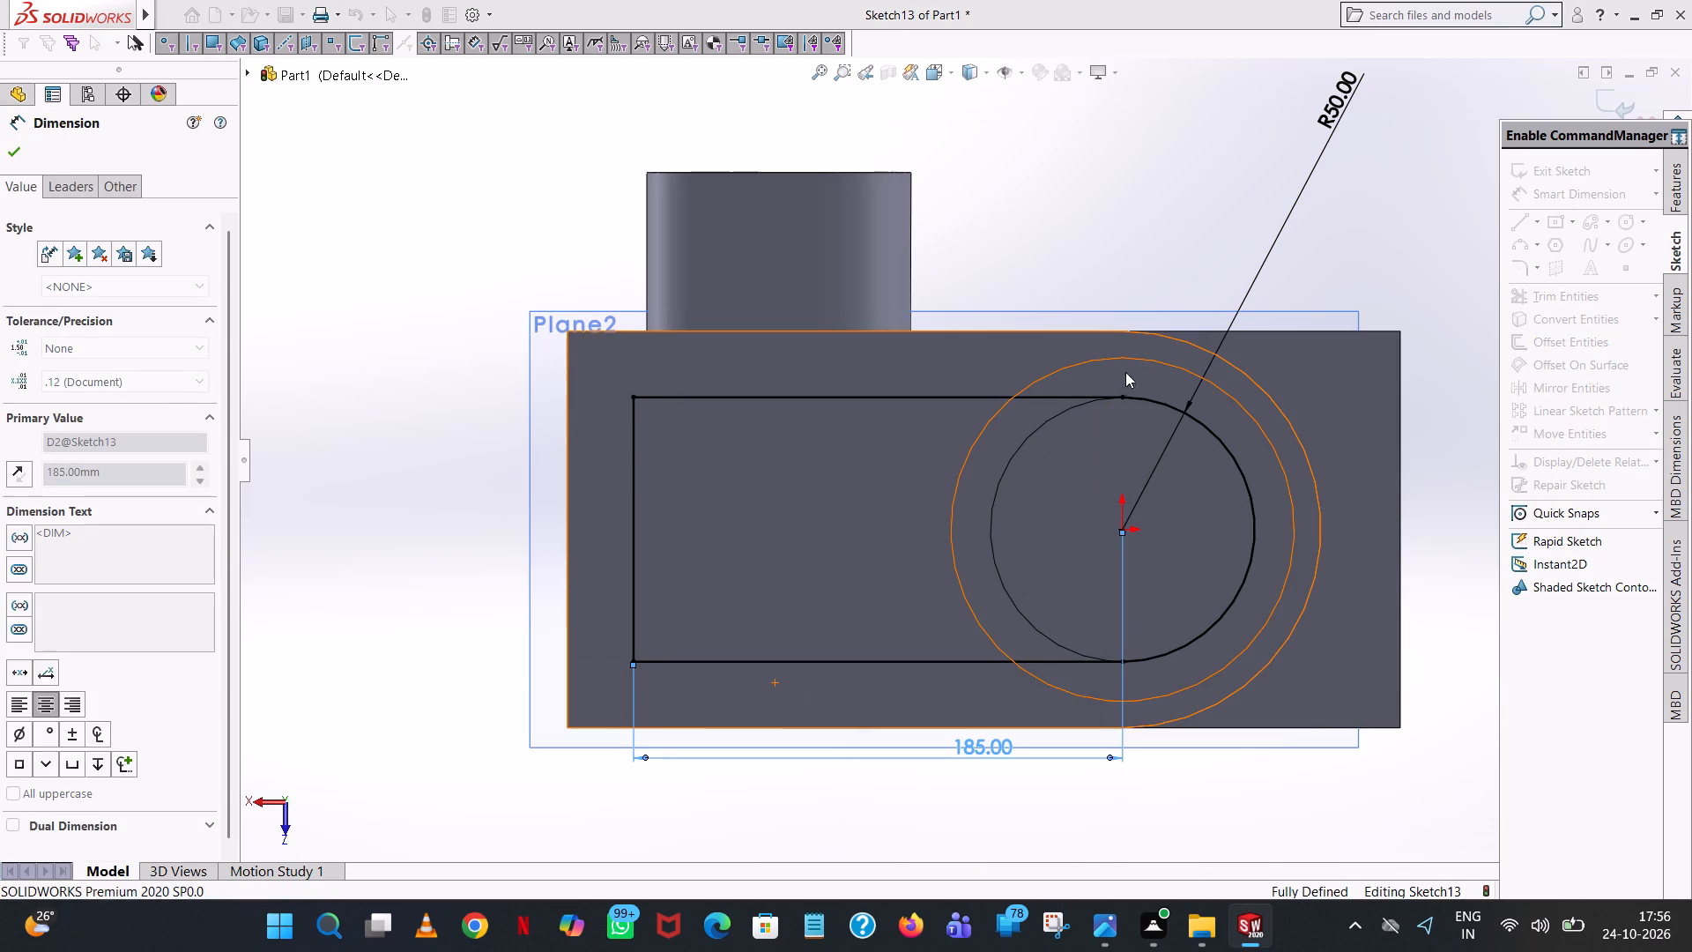
{"action": "left_click", "coordinate": [1123, 236]}
{"action": "middle_click_drag", "start_coordinate": [1051, 227], "coordinate": [1089, 309]}
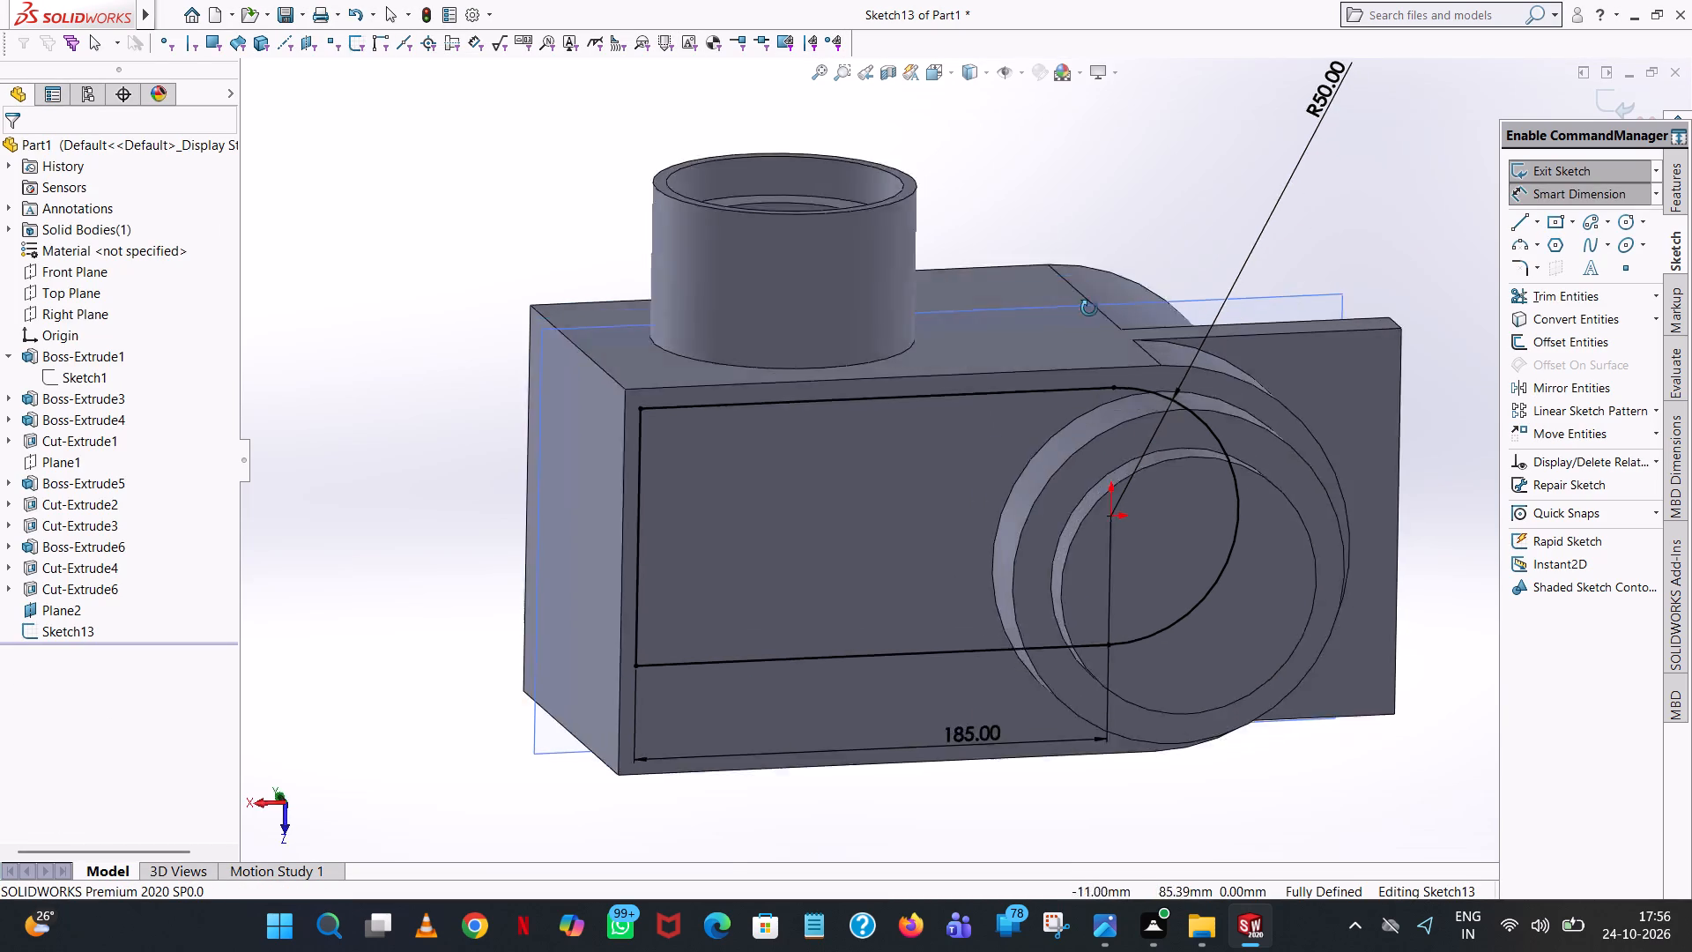
Cut-extrude the round-ended internal profile to a depth of 100 mm using the Mid Plane end condition.
{"action": "middle_click_drag", "start_coordinate": [1089, 309], "coordinate": [1293, 476]}
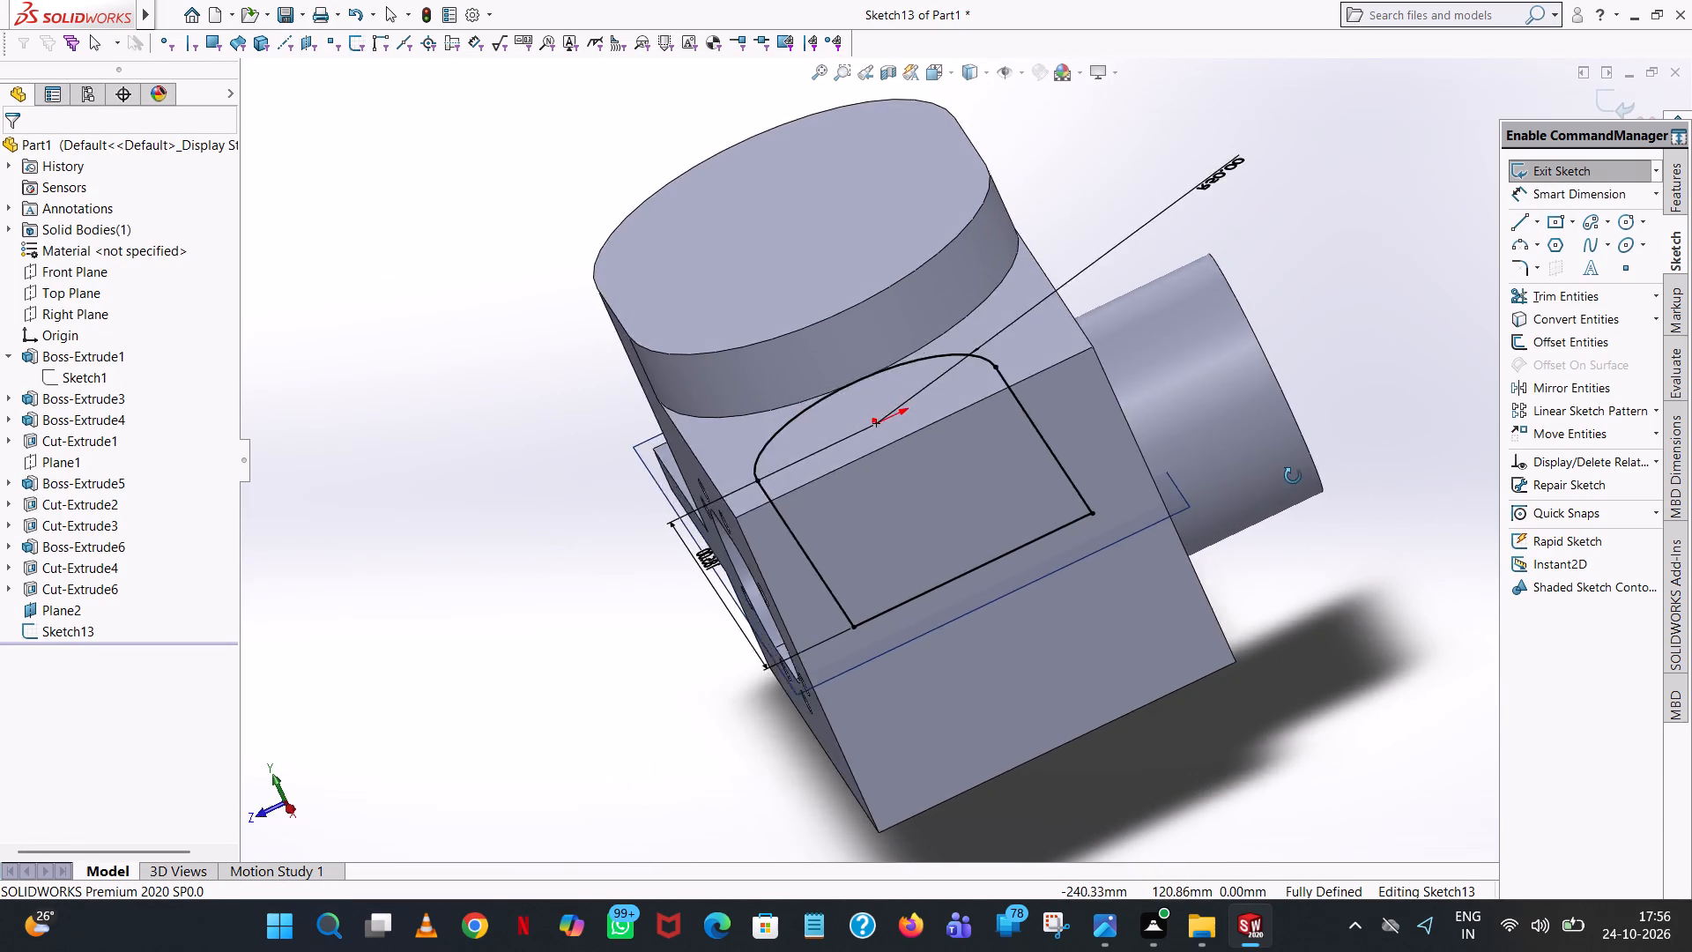
{"action": "middle_click_drag", "start_coordinate": [1293, 476], "coordinate": [1288, 409]}
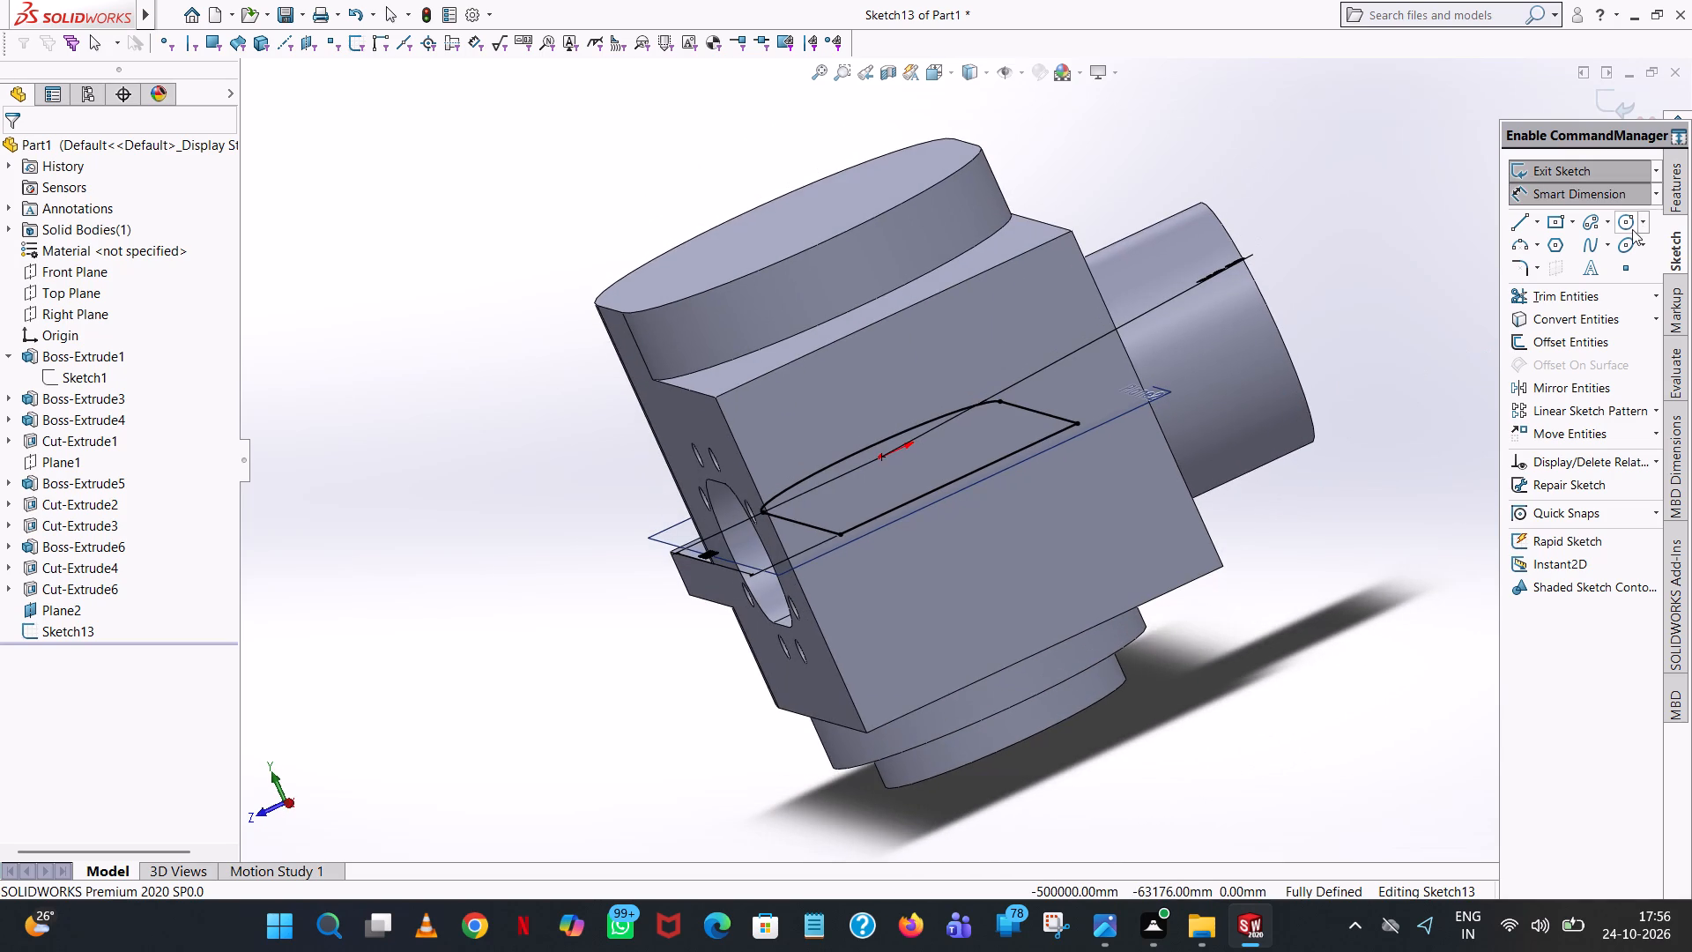
{"action": "left_click", "coordinate": [1675, 171]}
{"action": "left_click", "coordinate": [1558, 287]}
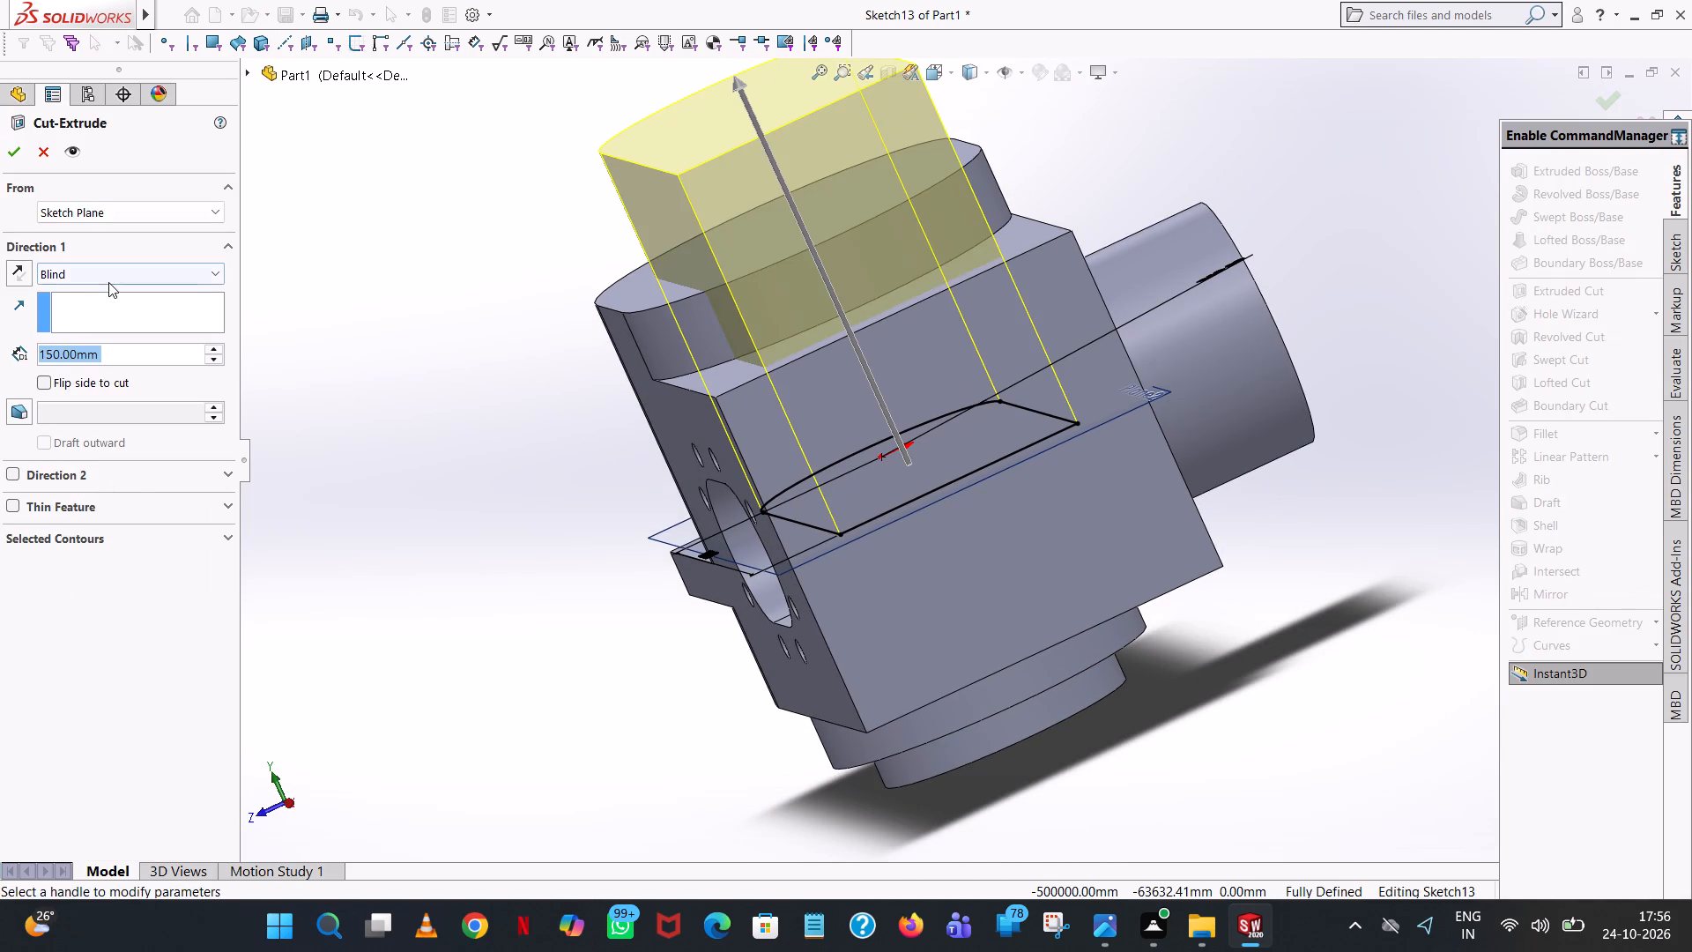
{"action": "left_click", "coordinate": [108, 282]}
{"action": "left_click", "coordinate": [71, 415]}
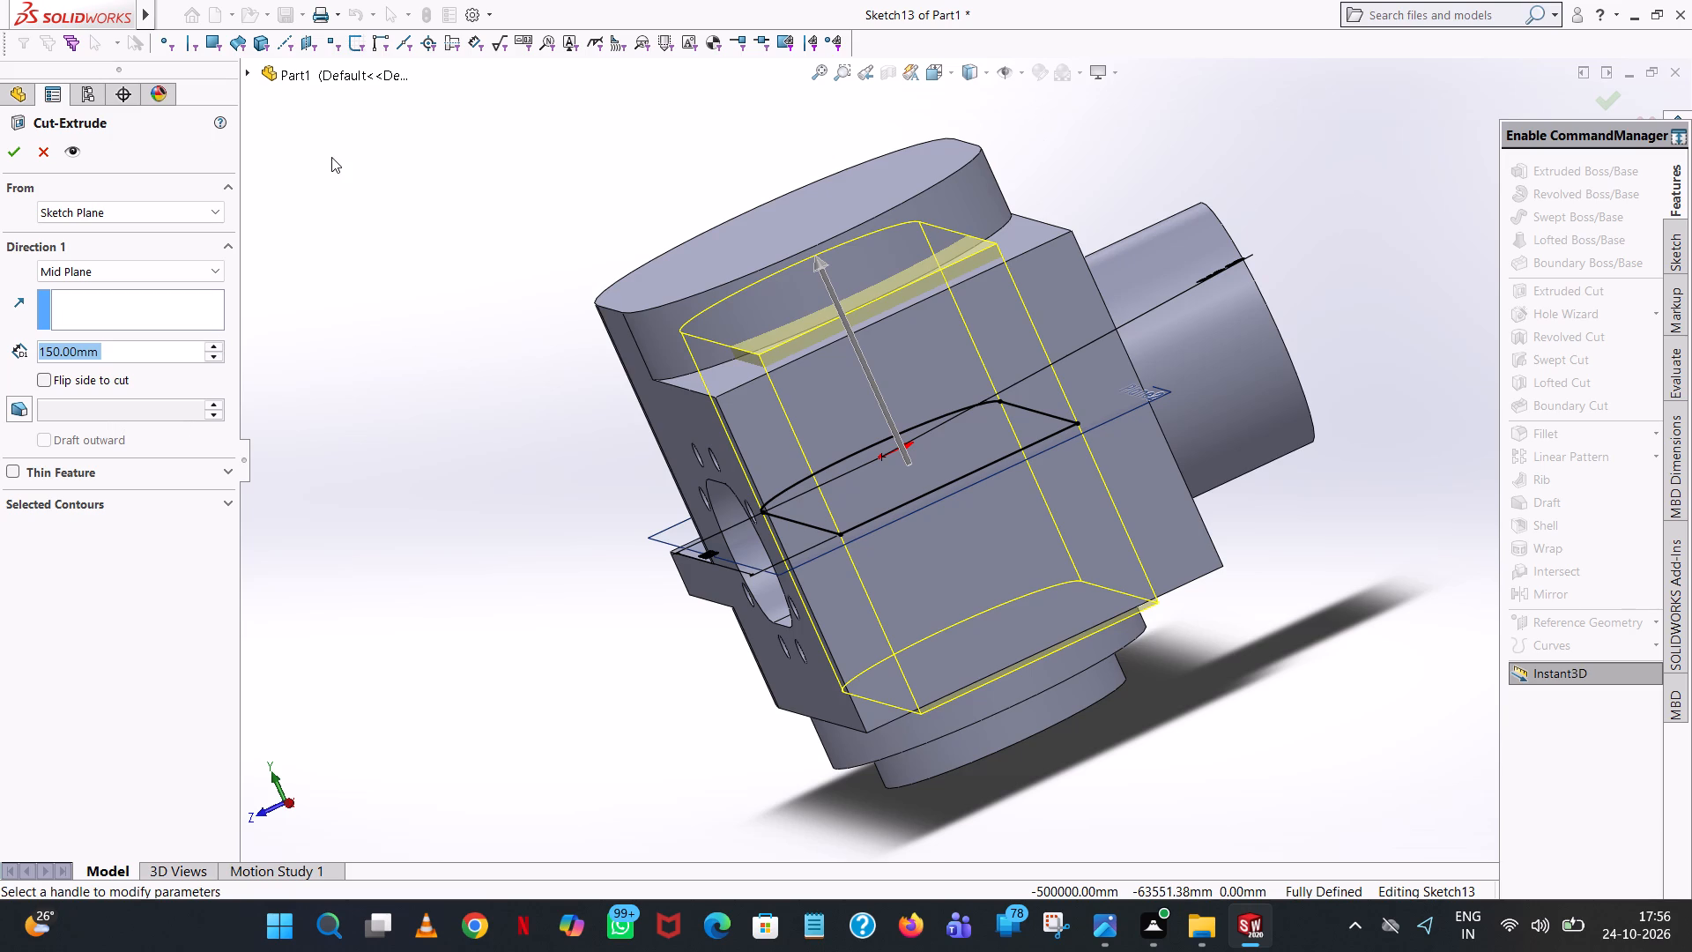
{"action": "type", "text": "100"}
{"action": "key", "text": "Return"}
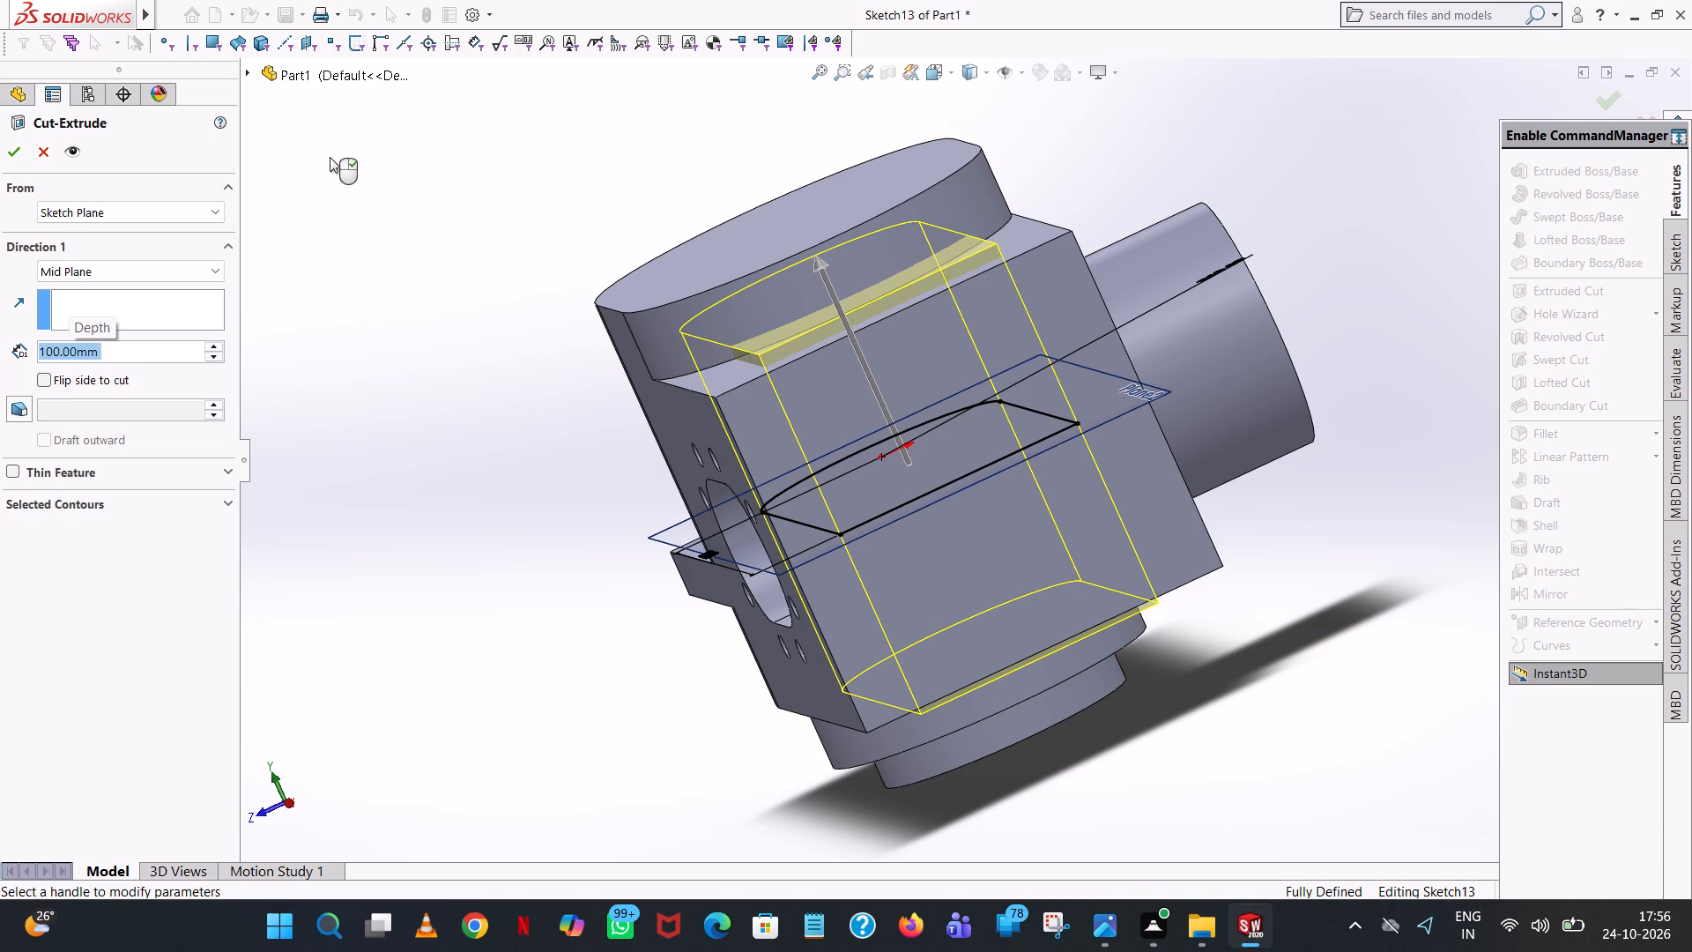
{"action": "middle_click_drag", "start_coordinate": [1183, 378], "coordinate": [1239, 309]}
{"action": "scroll", "coordinate": [1239, 309], "scroll_direction": "up", "scroll_amount": 1}
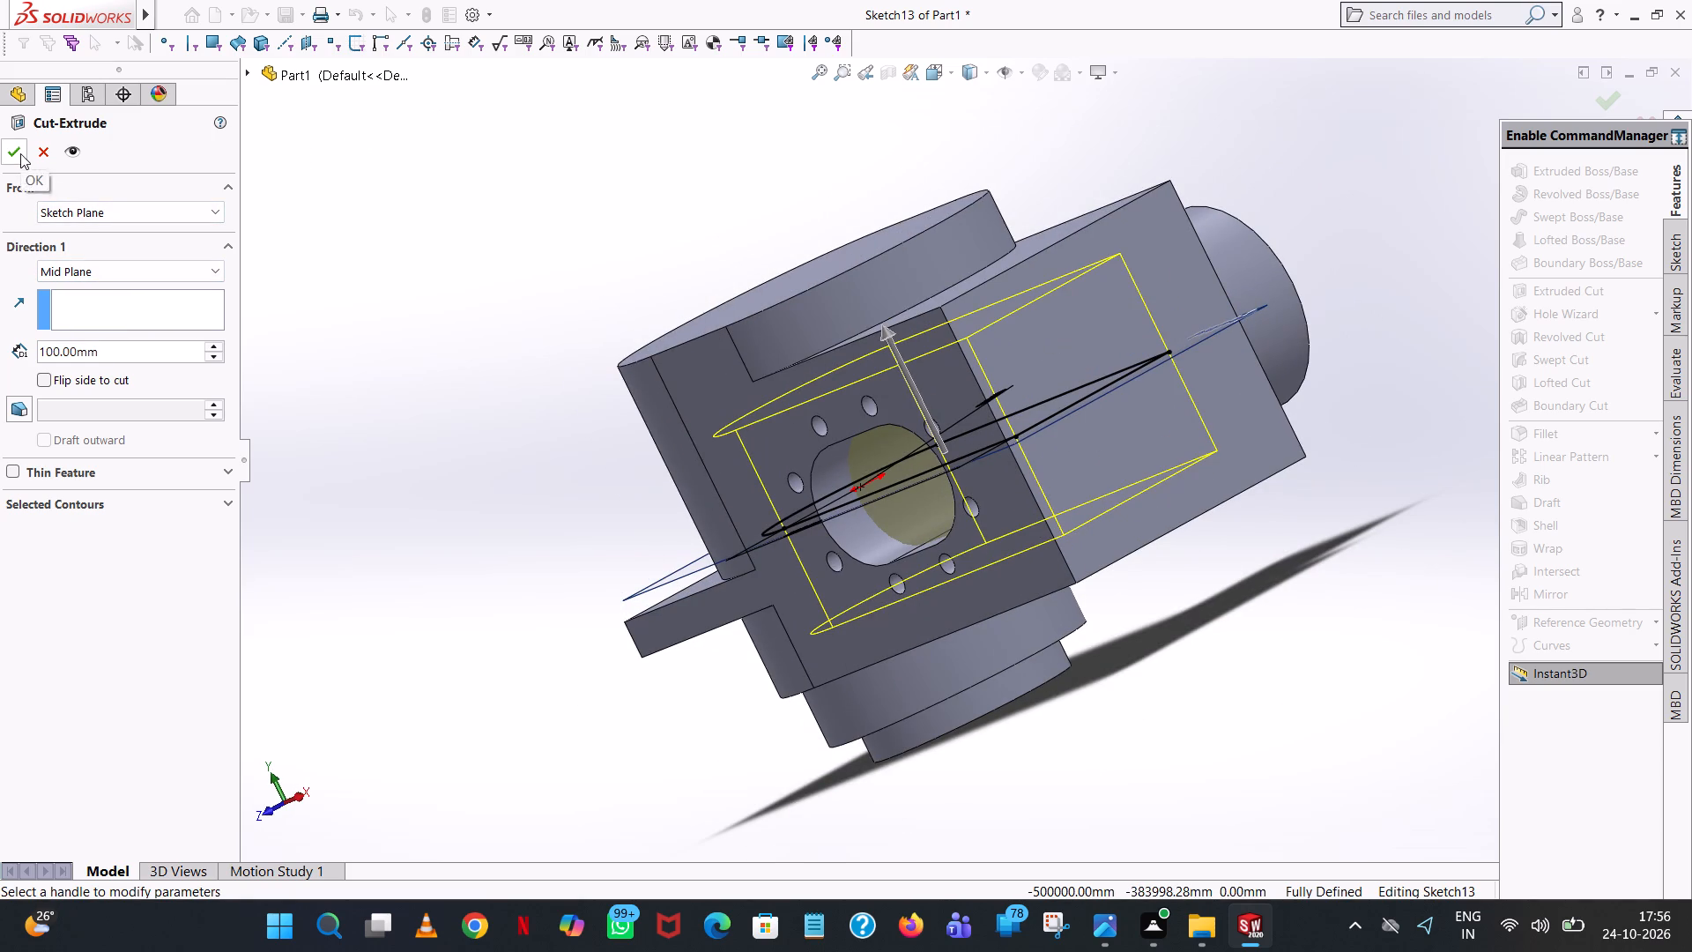
{"action": "left_click", "coordinate": [20, 153]}
Examine the internal cavity through the slotted port opening and inspect the casing's exterior from several angles.
{"action": "scroll", "coordinate": [497, 394], "scroll_direction": "up", "scroll_amount": 1}
{"action": "middle_click_drag", "start_coordinate": [498, 396], "coordinate": [613, 361]}
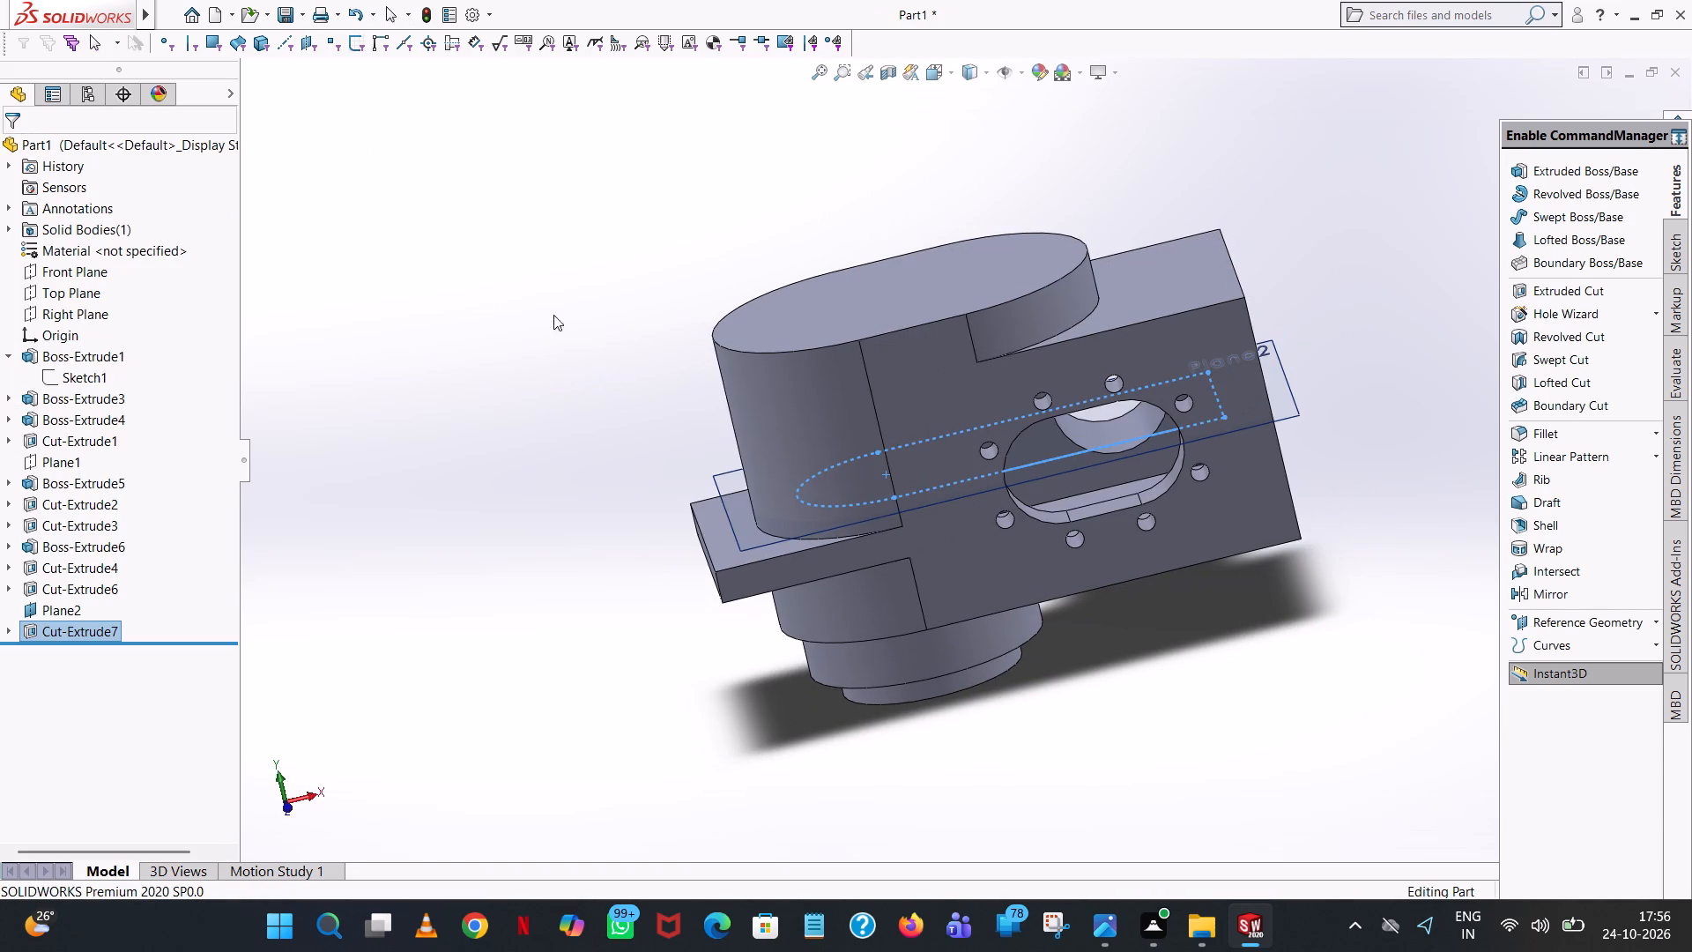
{"action": "left_click", "coordinate": [499, 230]}
{"action": "scroll", "coordinate": [774, 383], "scroll_direction": "up", "scroll_amount": 1}
{"action": "middle_click_drag", "start_coordinate": [774, 383], "coordinate": [686, 328]}
{"action": "middle_click_drag", "start_coordinate": [1306, 316], "coordinate": [1299, 330]}
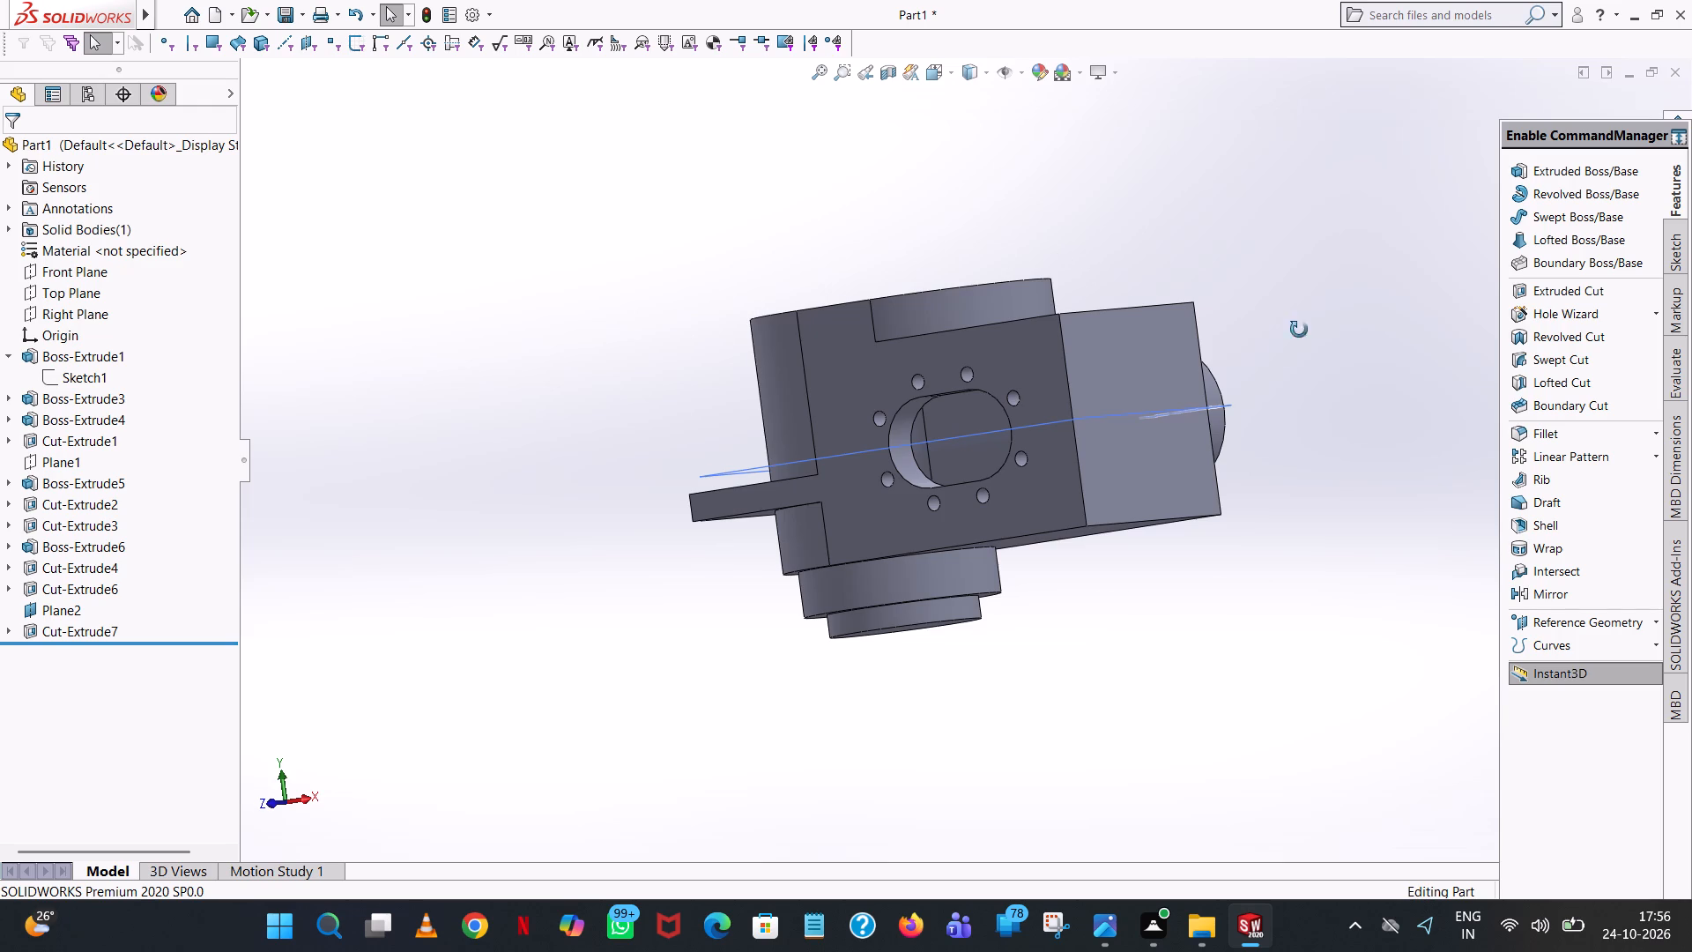
{"action": "middle_click_drag", "start_coordinate": [1299, 330], "coordinate": [1332, 287]}
{"action": "scroll", "coordinate": [1322, 281], "scroll_direction": "up", "scroll_amount": 1}
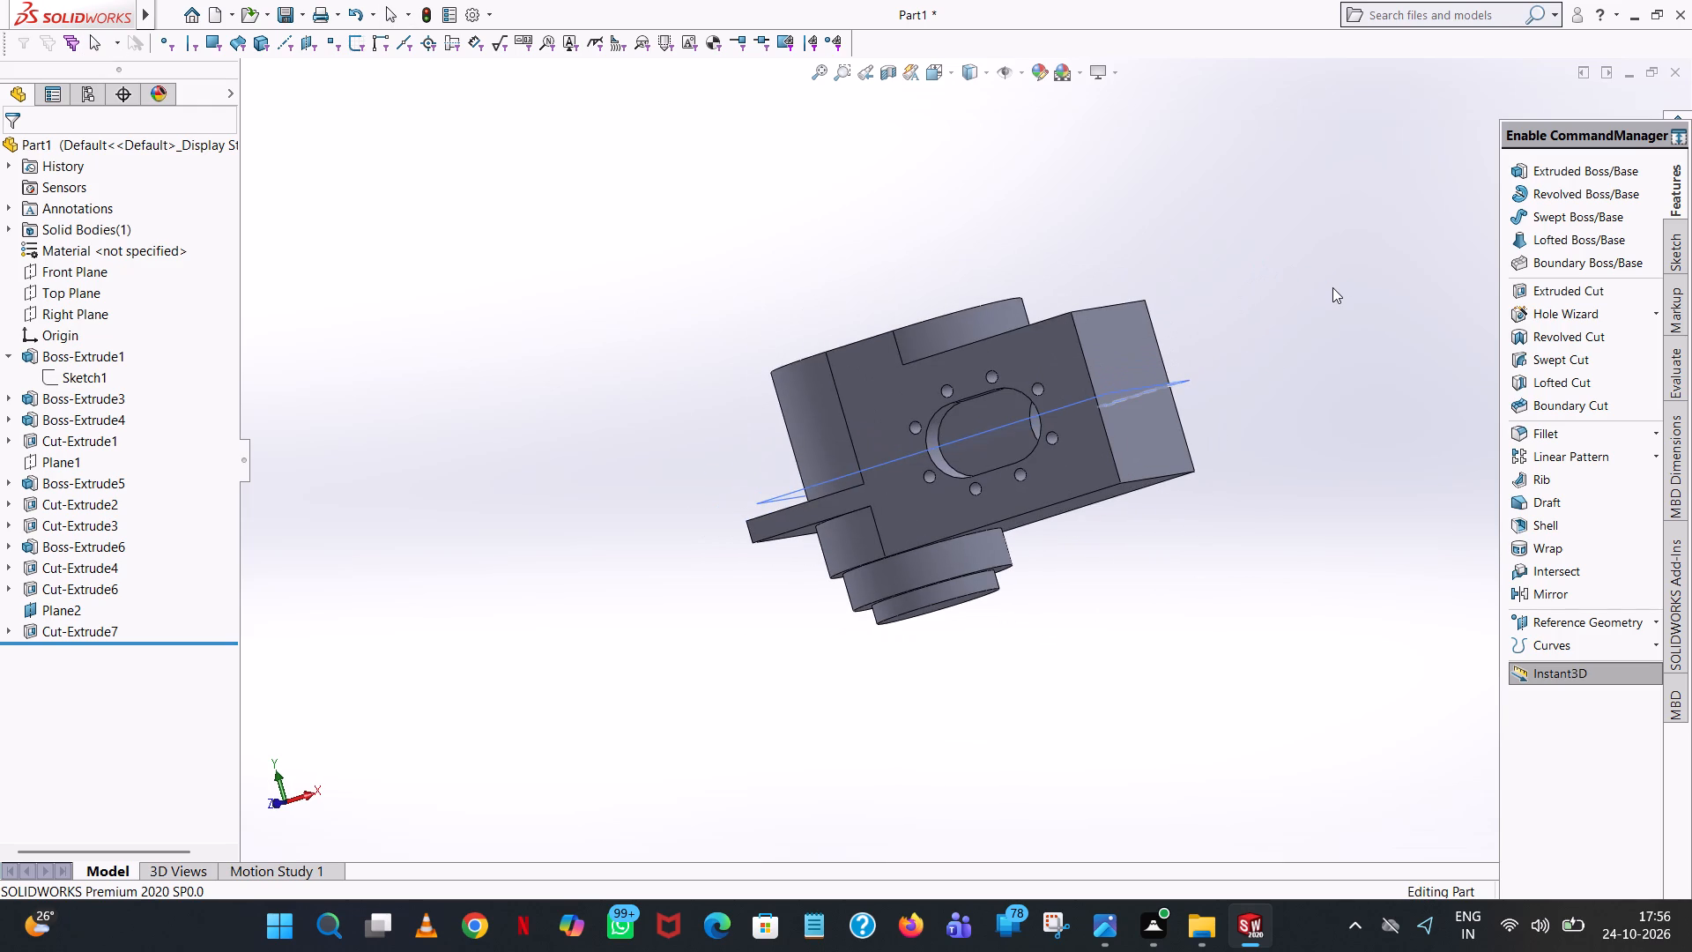
{"action": "scroll", "coordinate": [1332, 287], "scroll_direction": "up", "scroll_amount": 1}
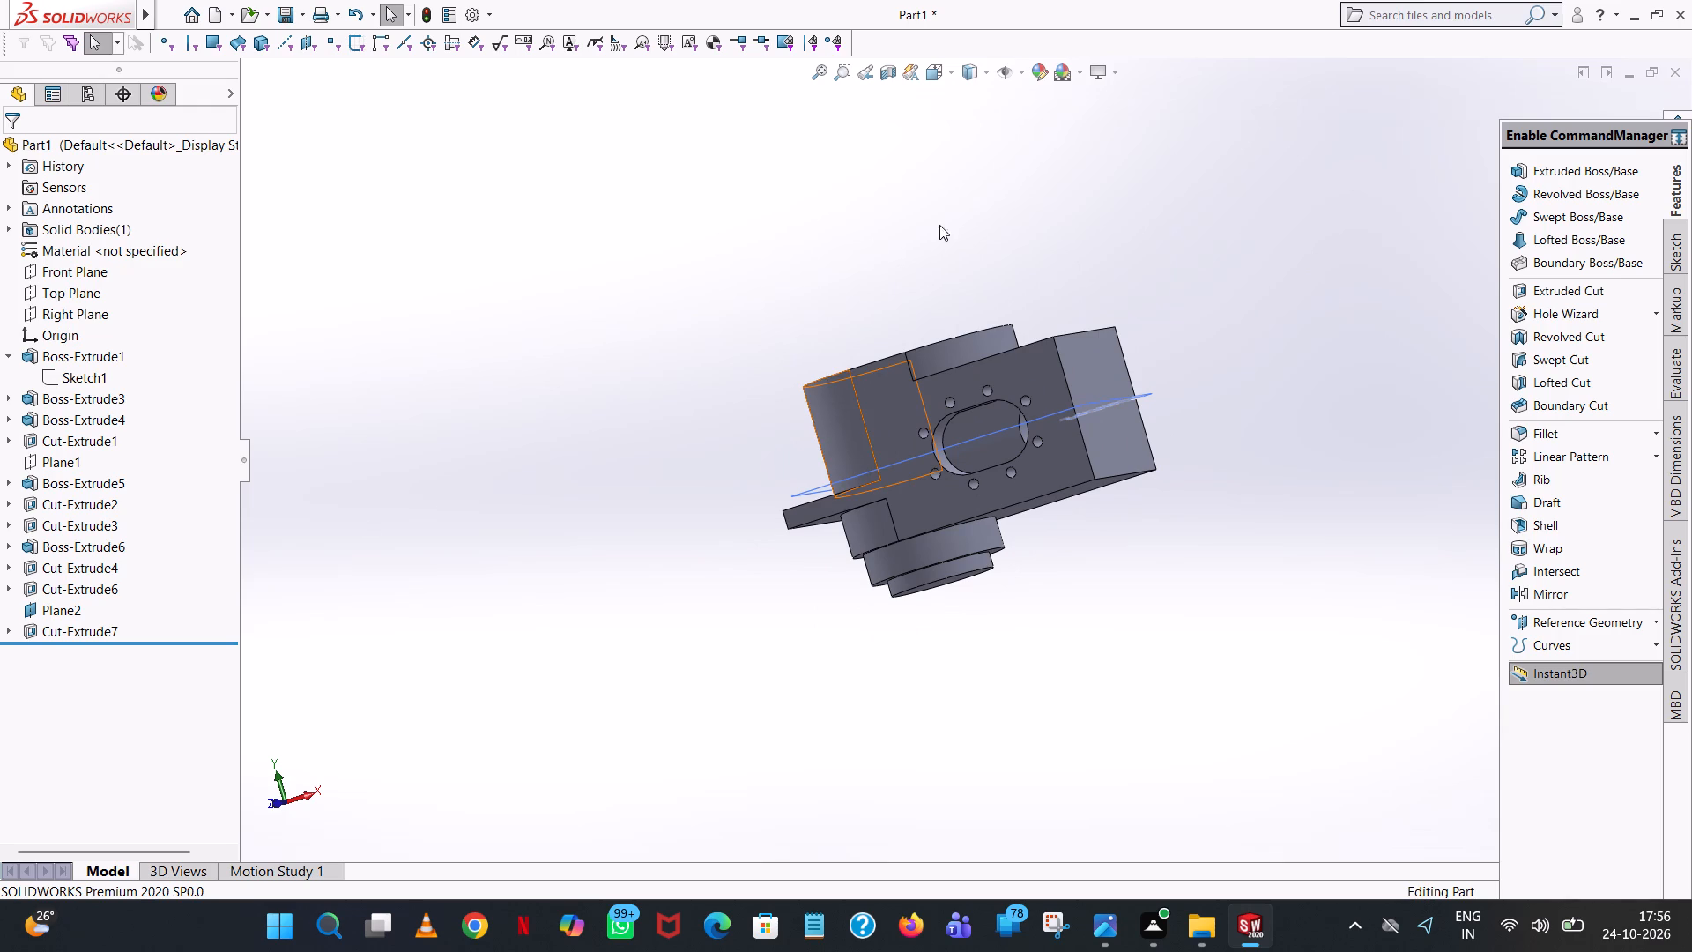
{"action": "middle_click_drag", "start_coordinate": [1043, 242], "coordinate": [1083, 554]}
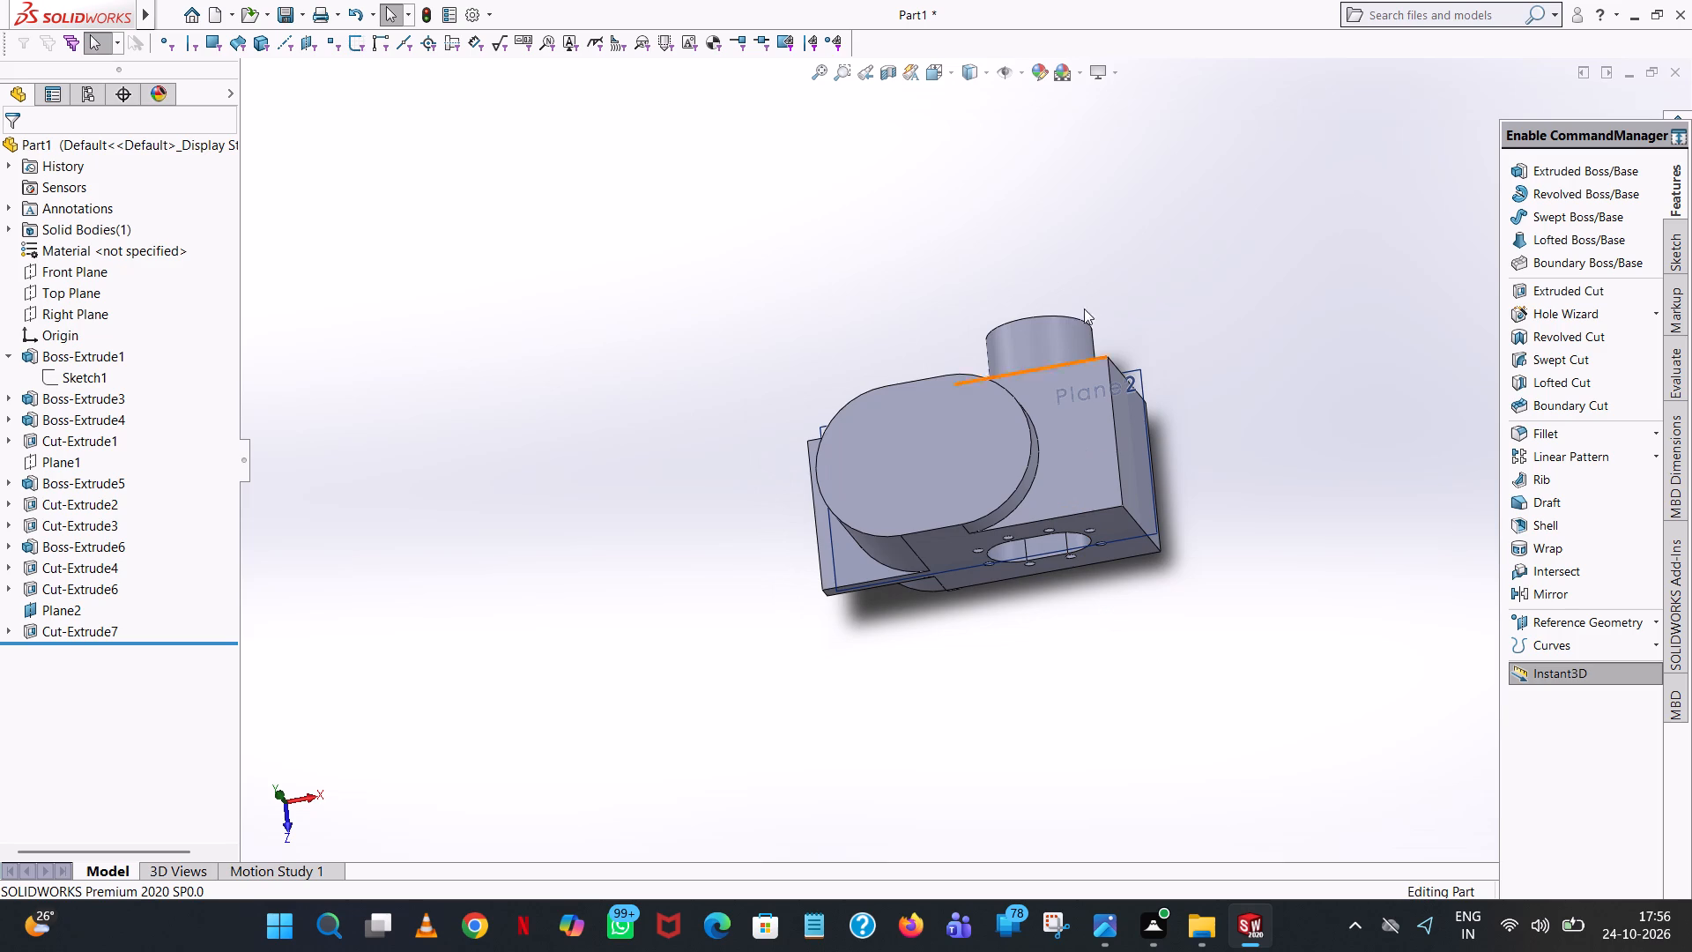
Hide Plane2, the reference plane that carries the internal cavity profile.
{"action": "left_click", "coordinate": [65, 614]}
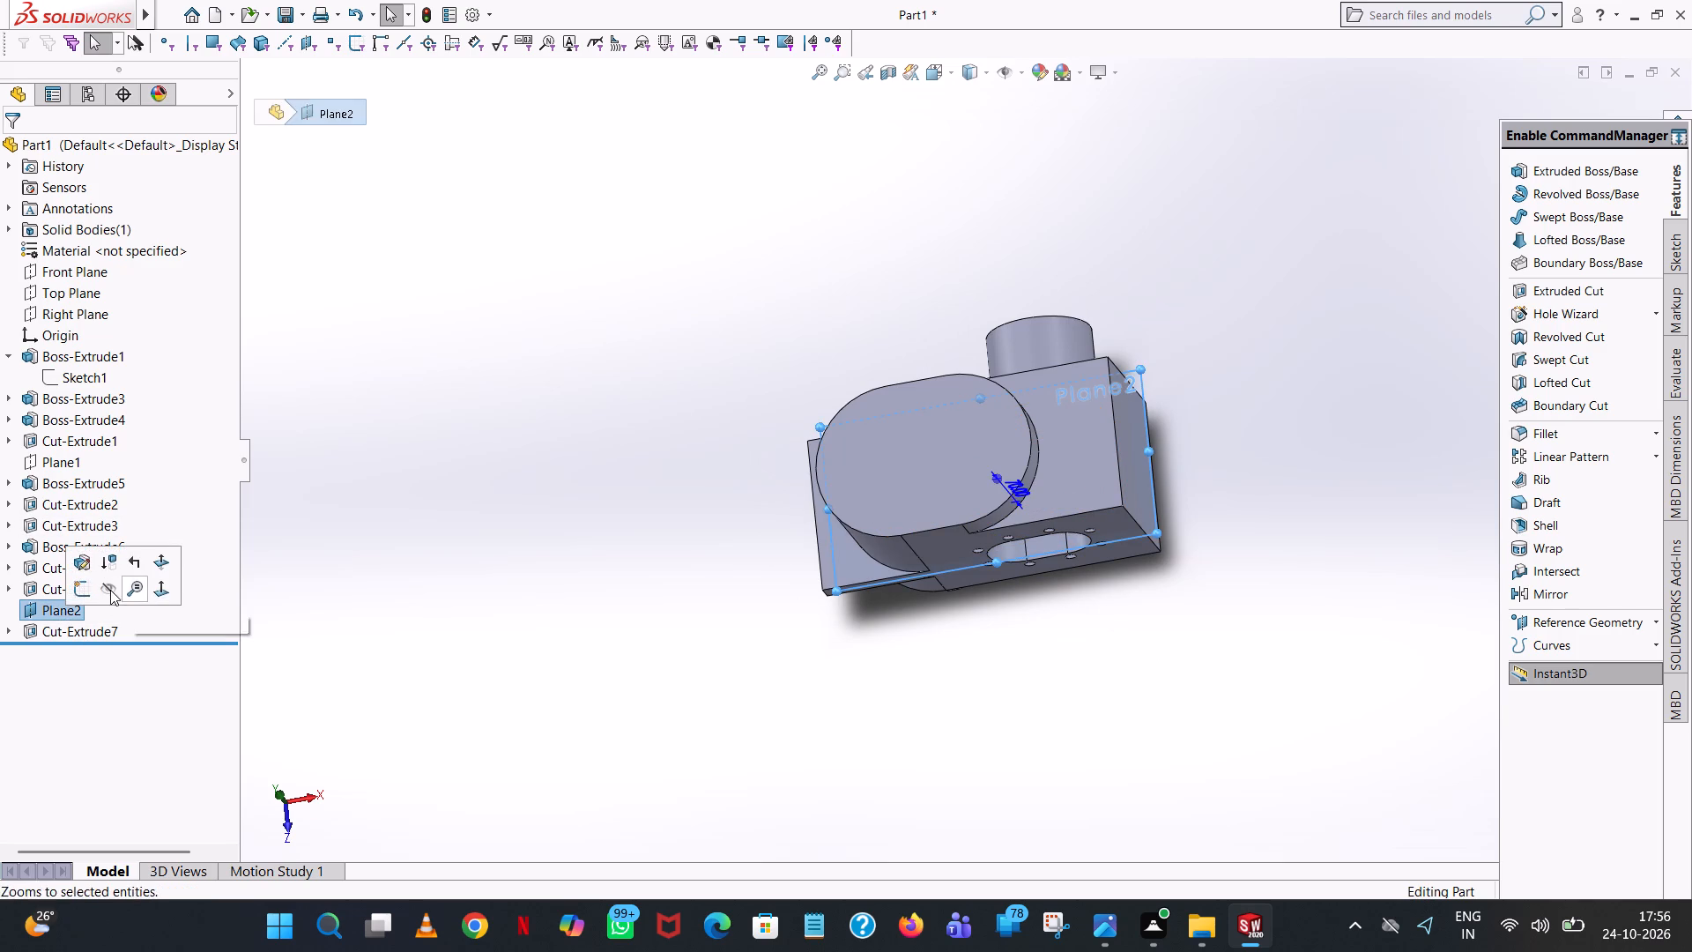
{"action": "left_click", "coordinate": [109, 590]}
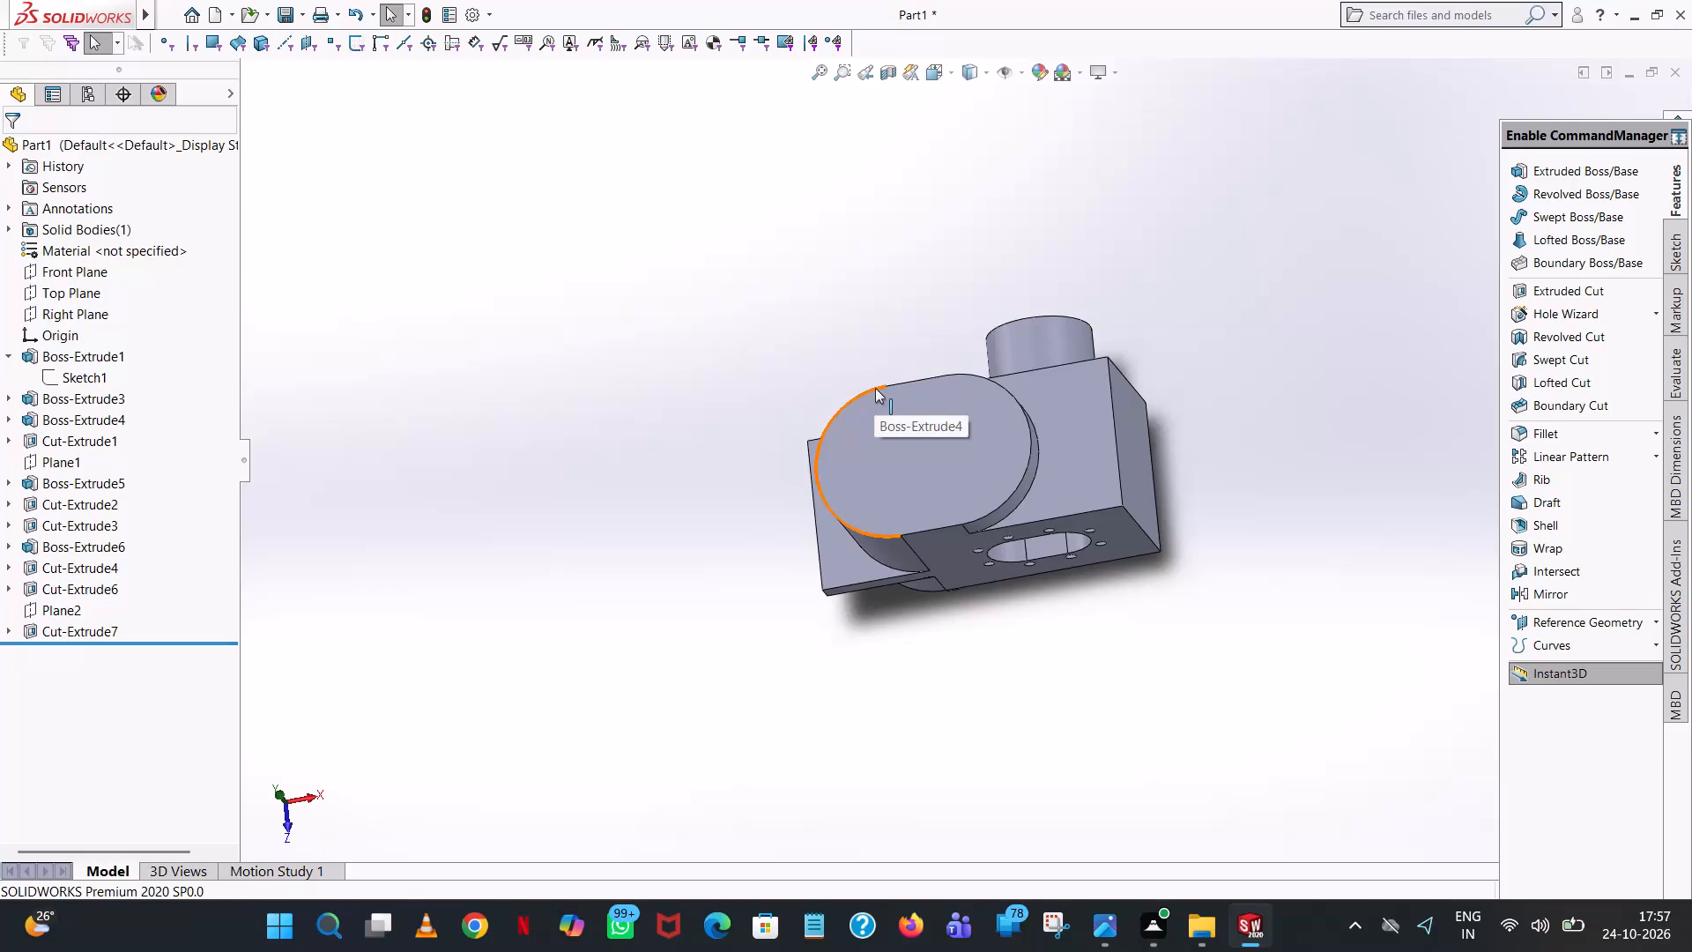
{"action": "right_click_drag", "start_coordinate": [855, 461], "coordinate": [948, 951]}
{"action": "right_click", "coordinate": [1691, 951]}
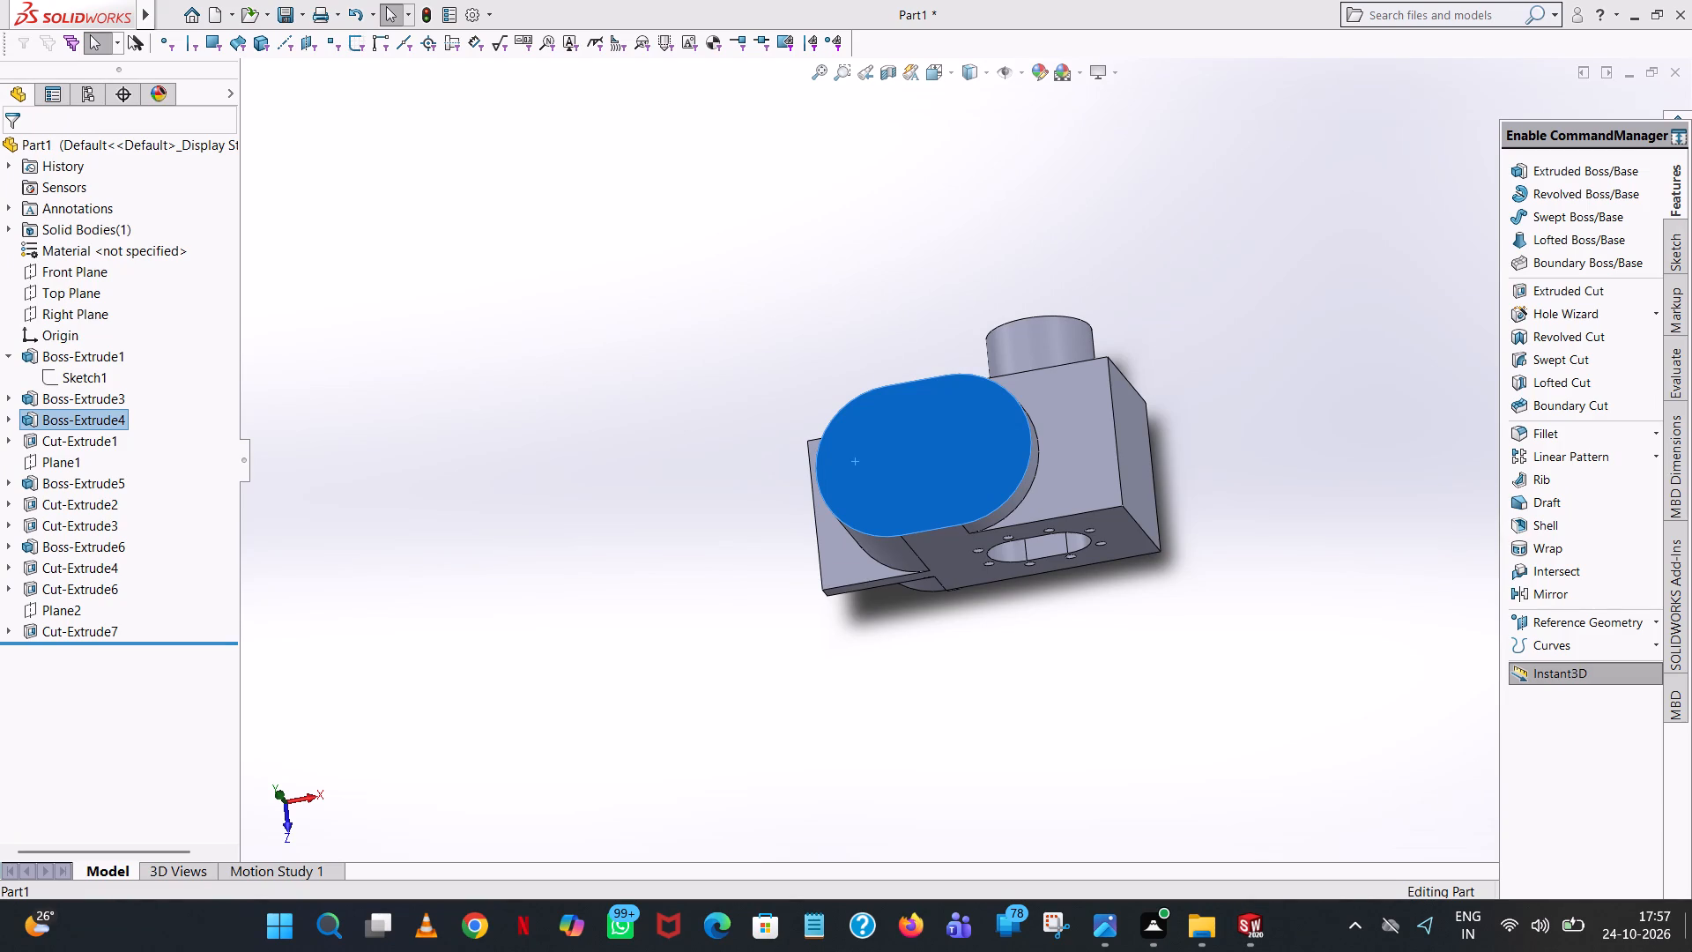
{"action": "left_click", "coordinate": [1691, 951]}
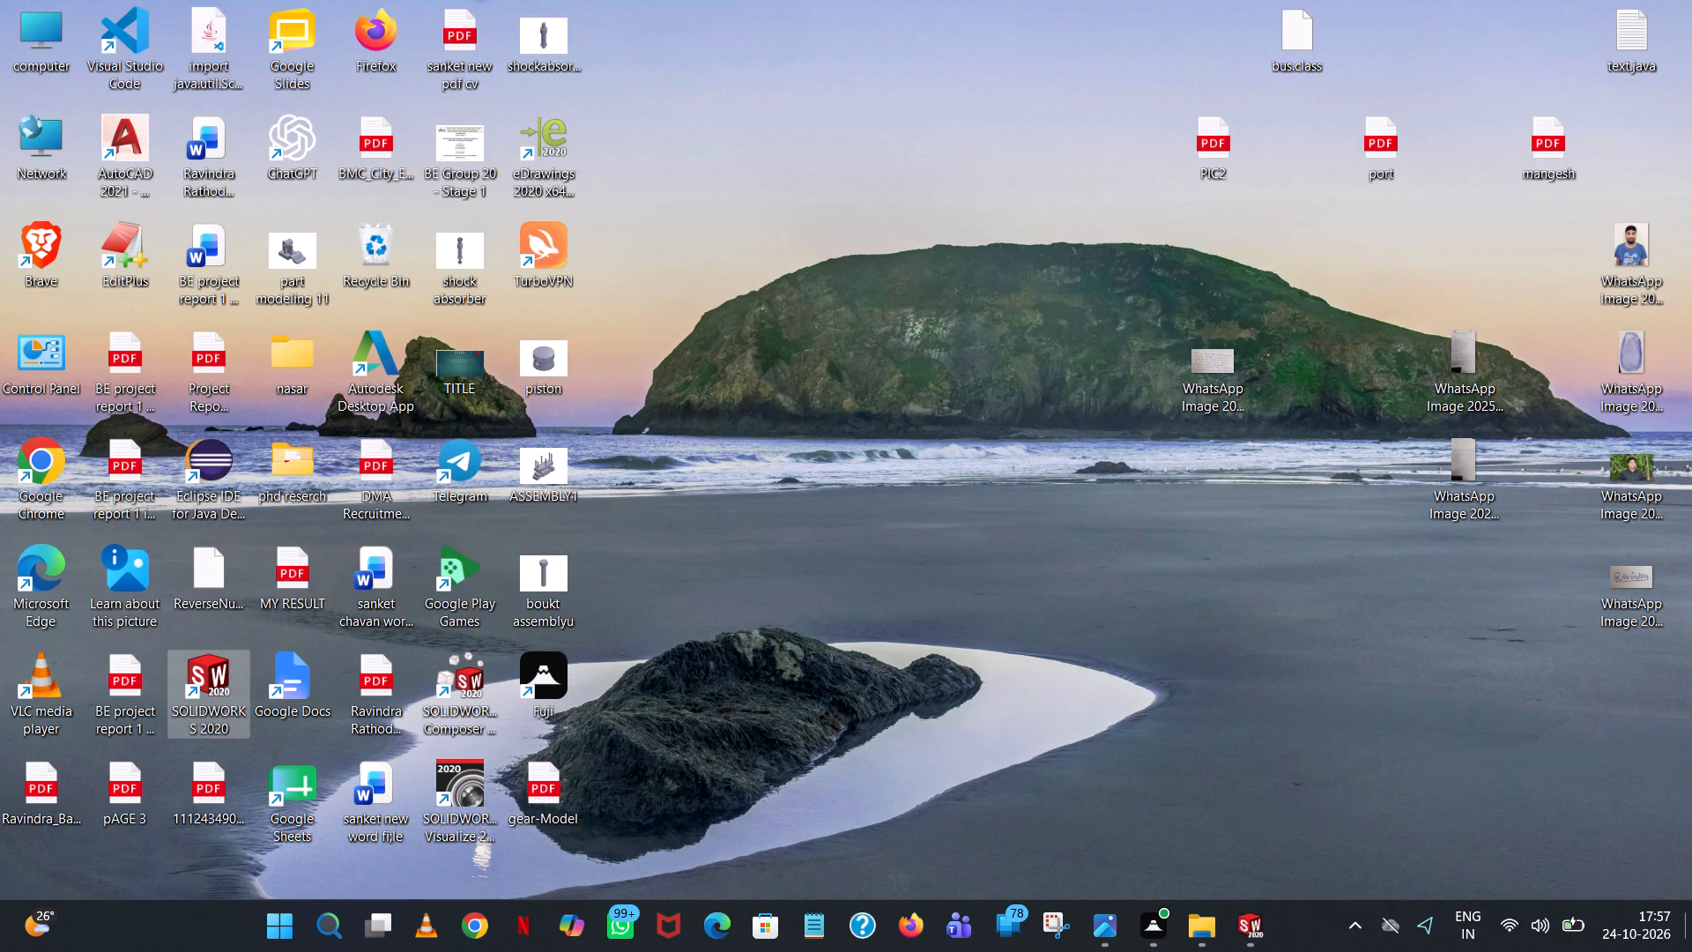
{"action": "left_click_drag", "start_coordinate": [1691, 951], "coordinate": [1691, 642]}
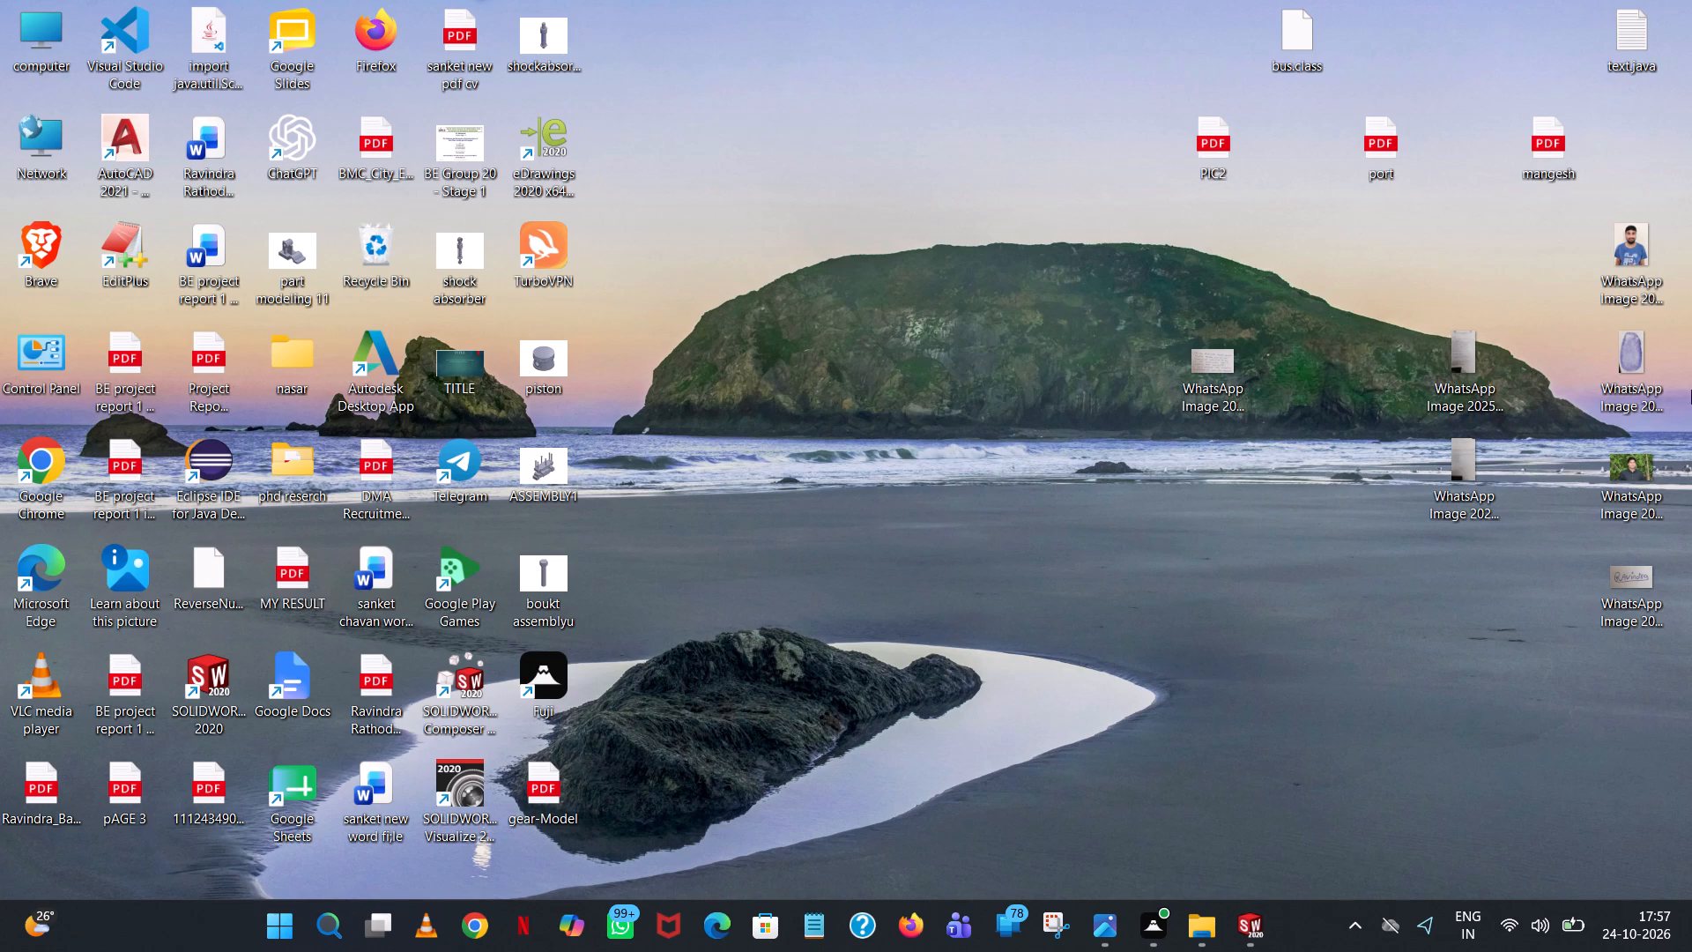
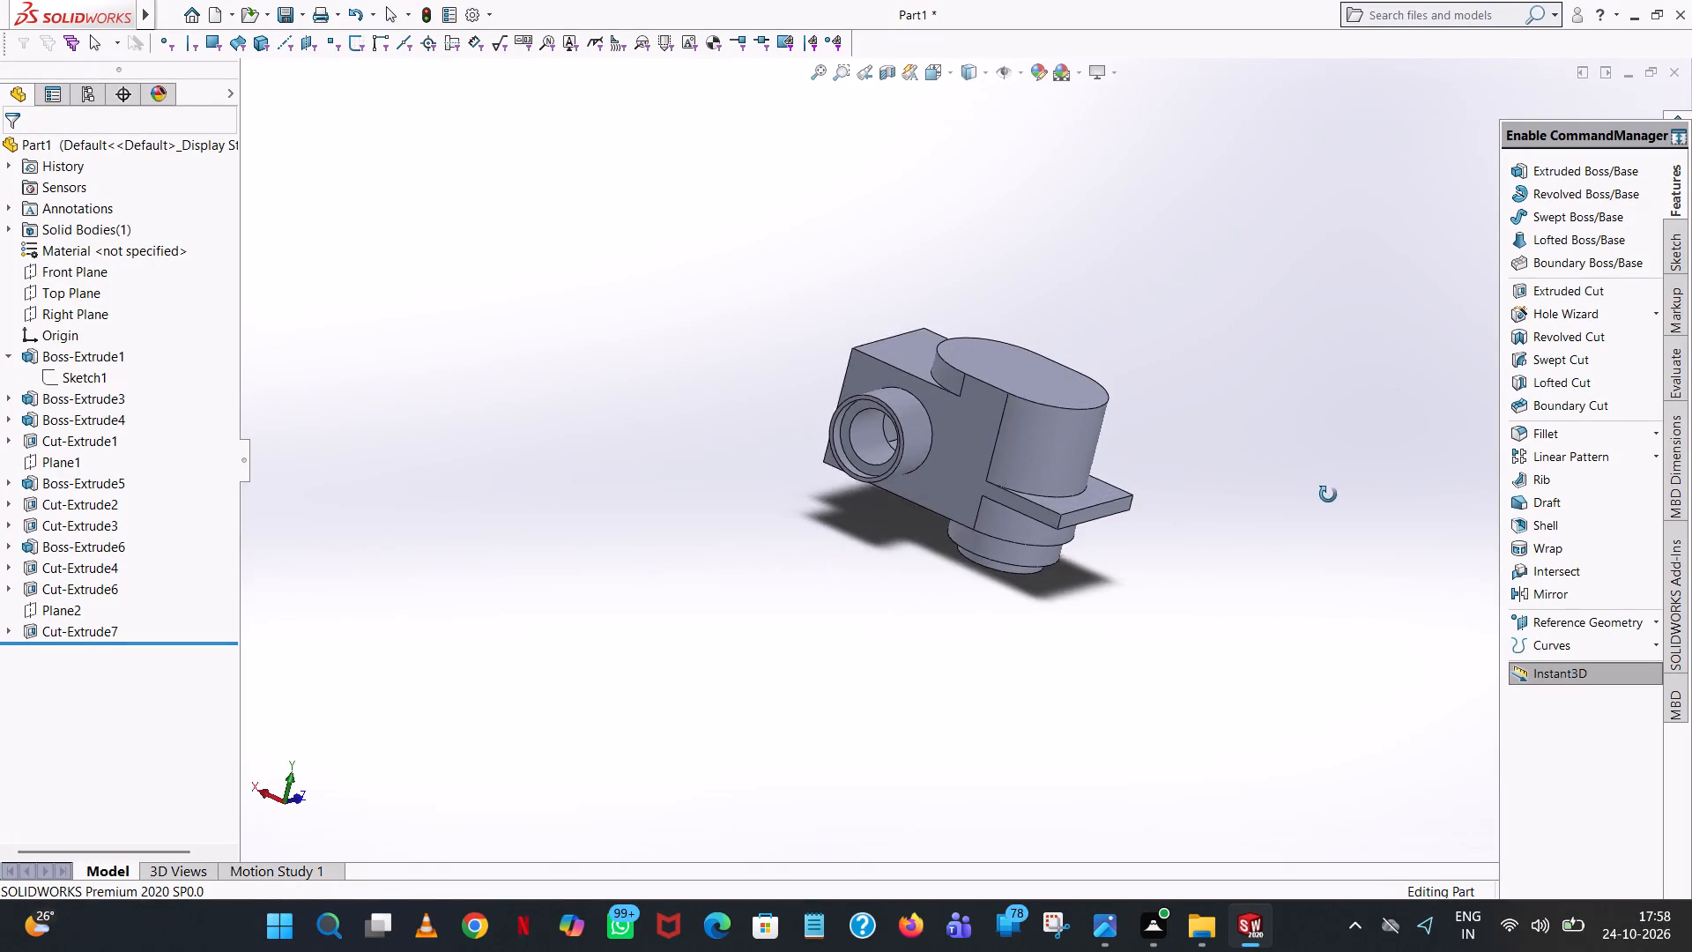
Sketch a 30 mm radius circle centred on the origin on the end face of the casing's bottom cylindrical boss.
{"action": "middle_click_drag", "start_coordinate": [1075, 426], "coordinate": [1248, 668]}
{"action": "scroll", "coordinate": [1255, 623], "scroll_direction": "up", "scroll_amount": 1}
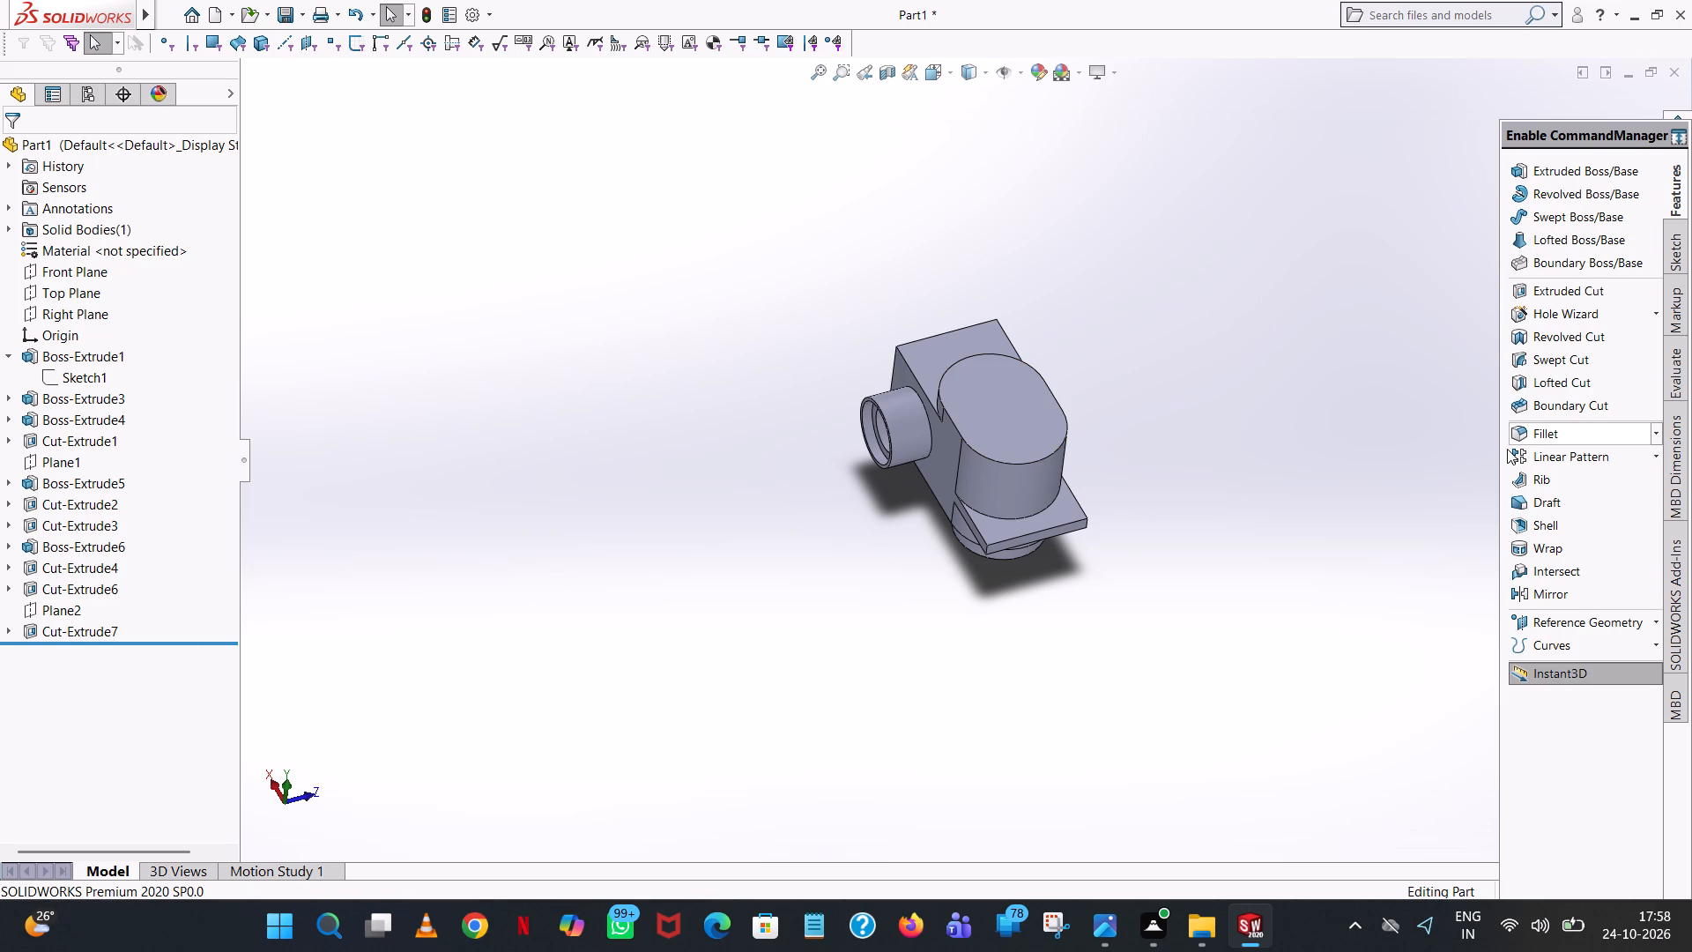
{"action": "left_click", "coordinate": [1582, 288]}
{"action": "middle_click_drag", "start_coordinate": [1018, 621], "coordinate": [1253, 344]}
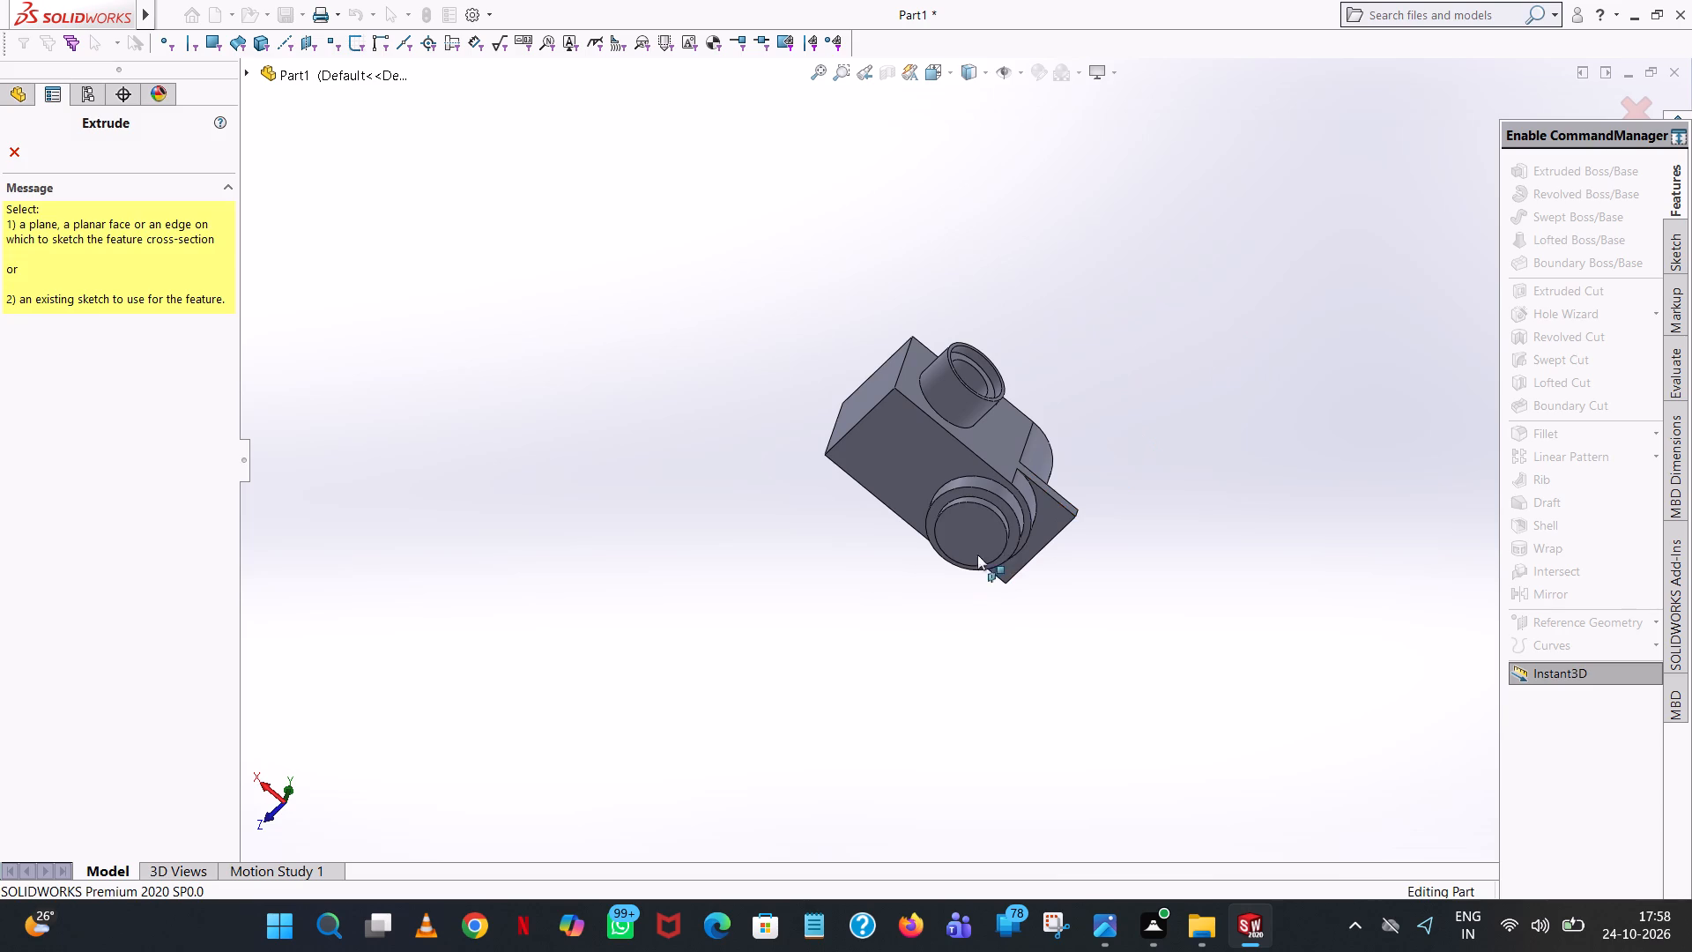
{"action": "left_click", "coordinate": [990, 538]}
{"action": "scroll", "coordinate": [989, 537], "scroll_direction": "down", "scroll_amount": 7}
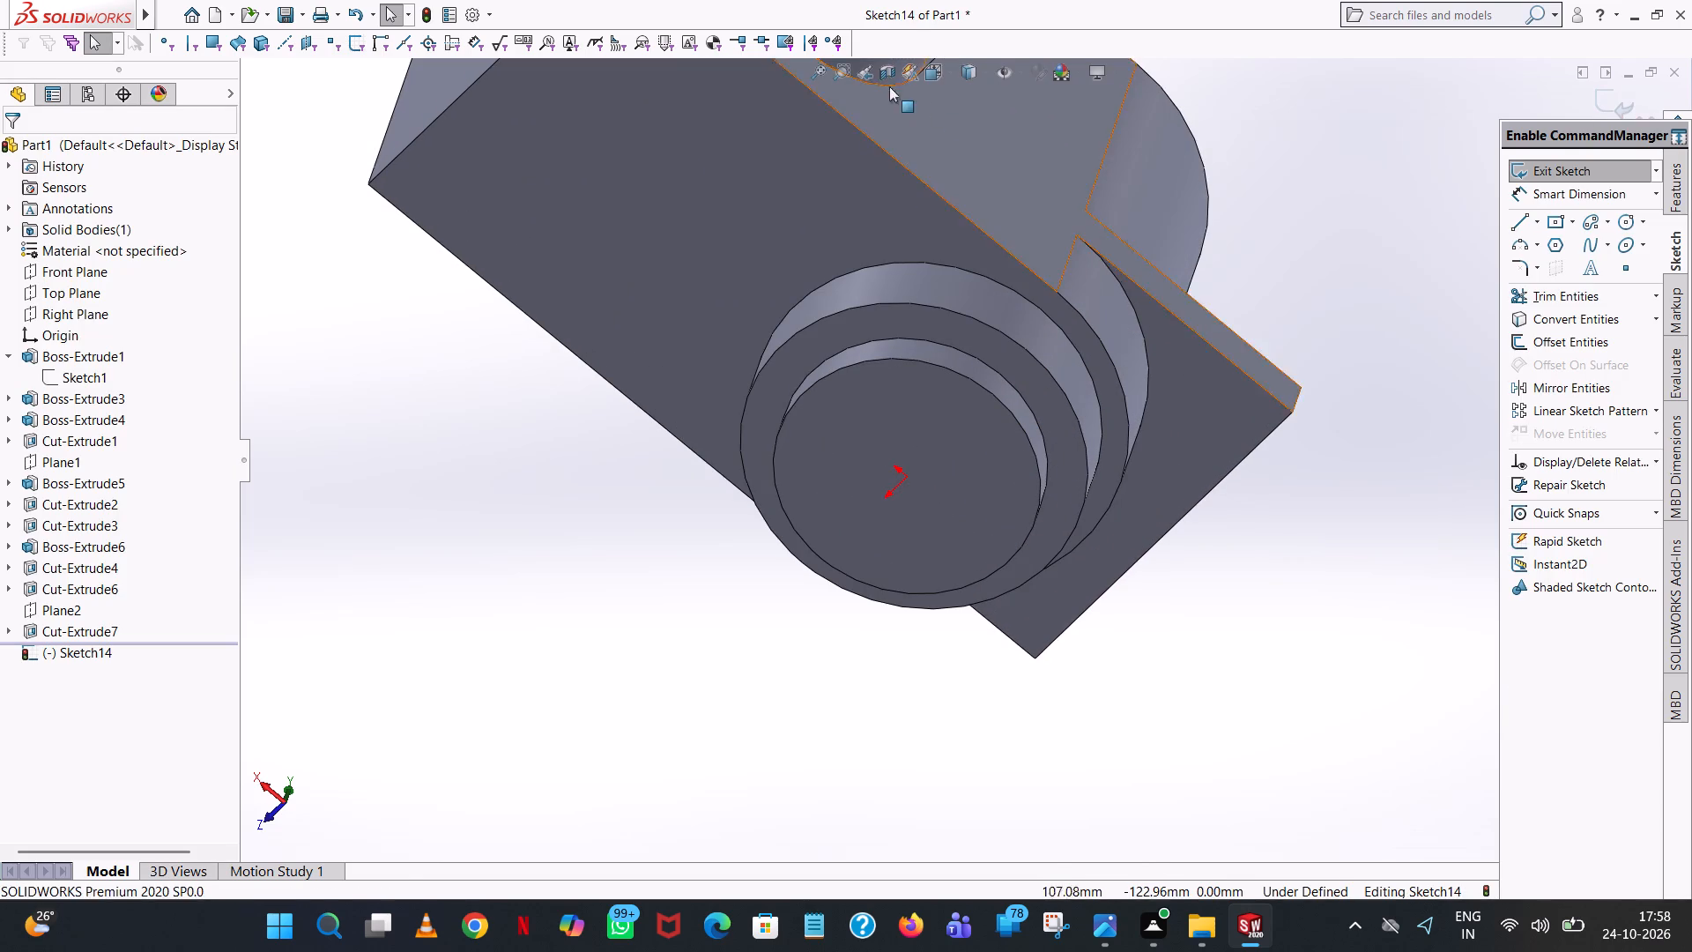
{"action": "left_click", "coordinate": [953, 67]}
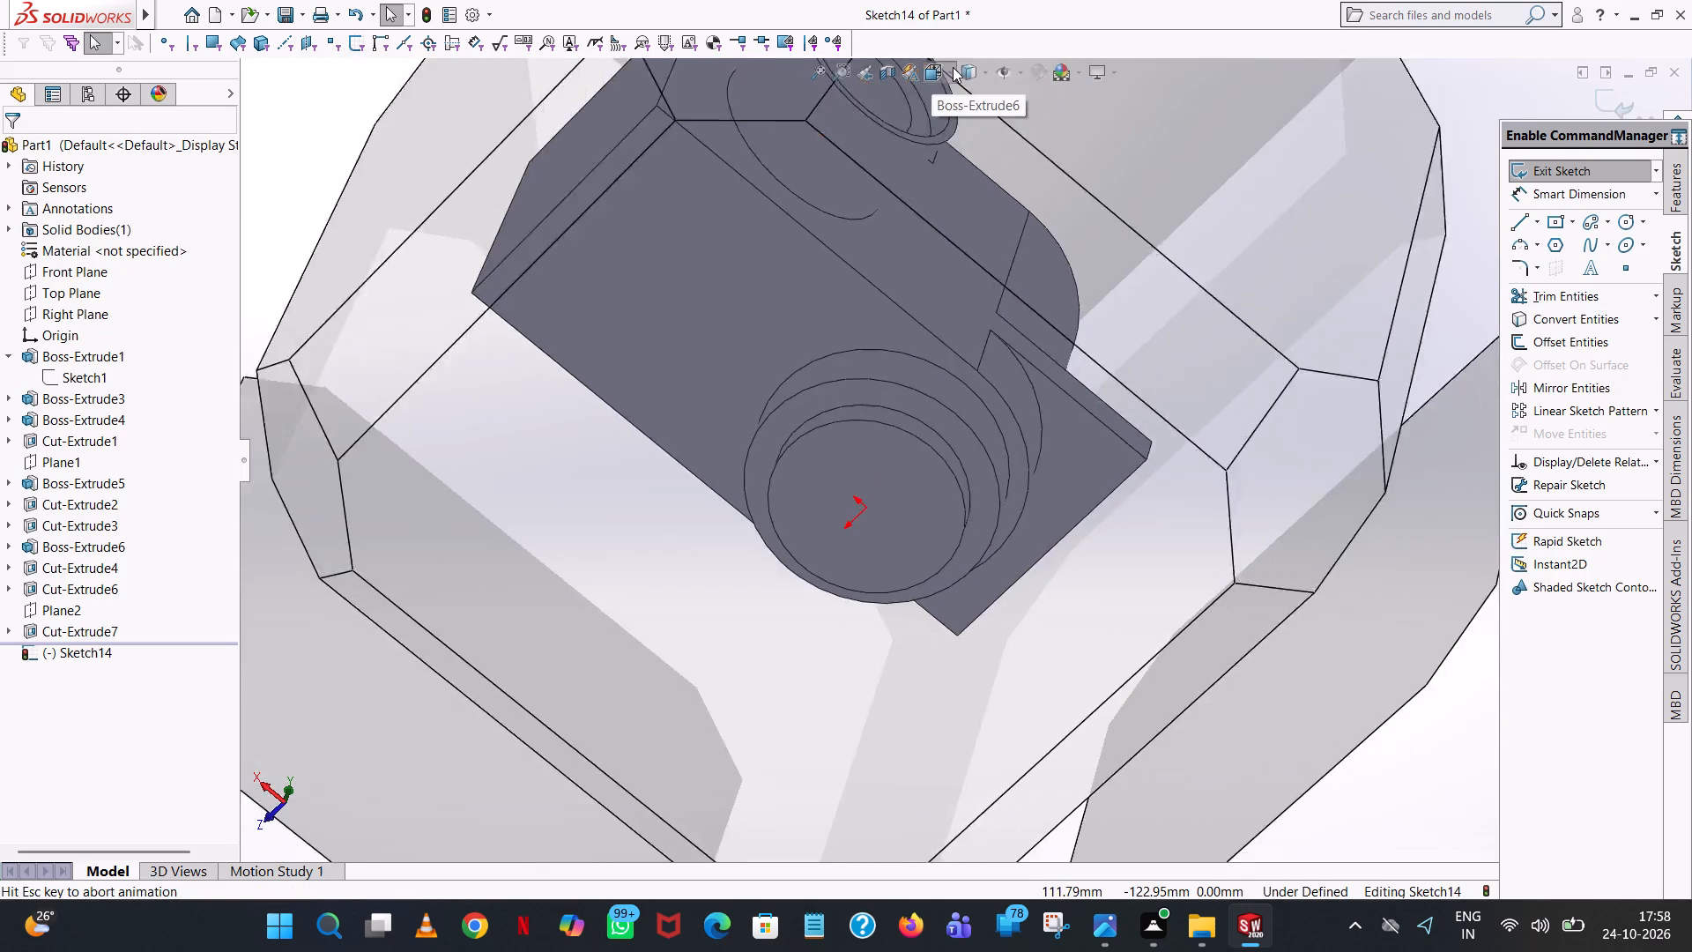
{"action": "left_click", "coordinate": [1024, 169]}
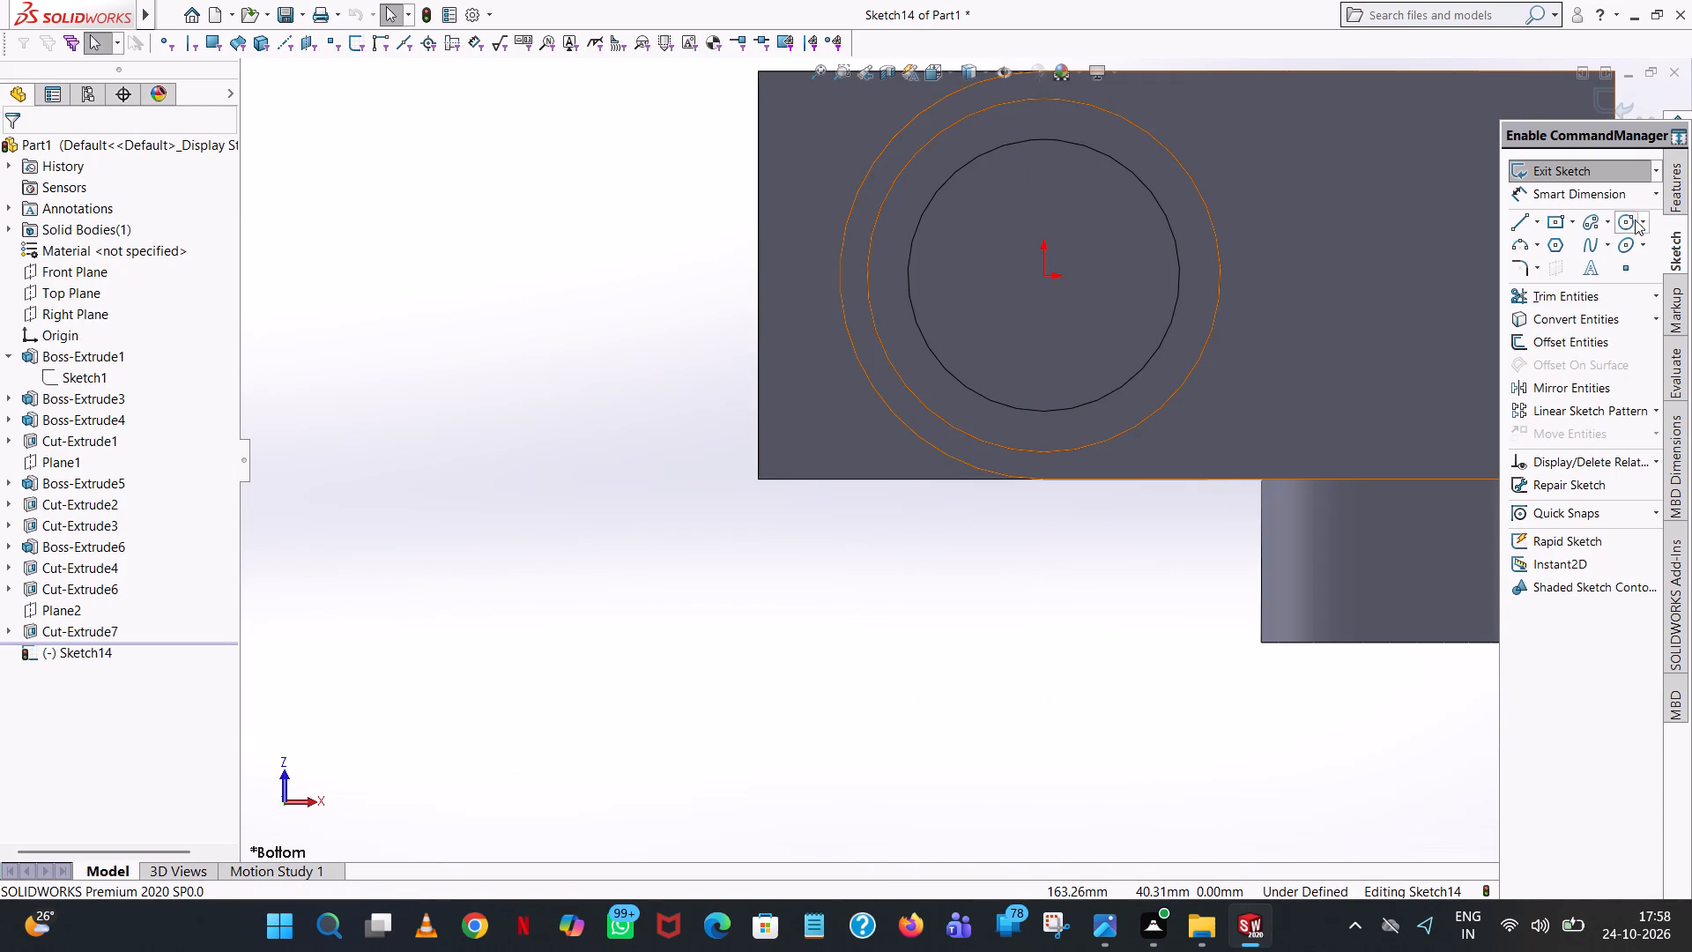
{"action": "left_click", "coordinate": [1626, 225]}
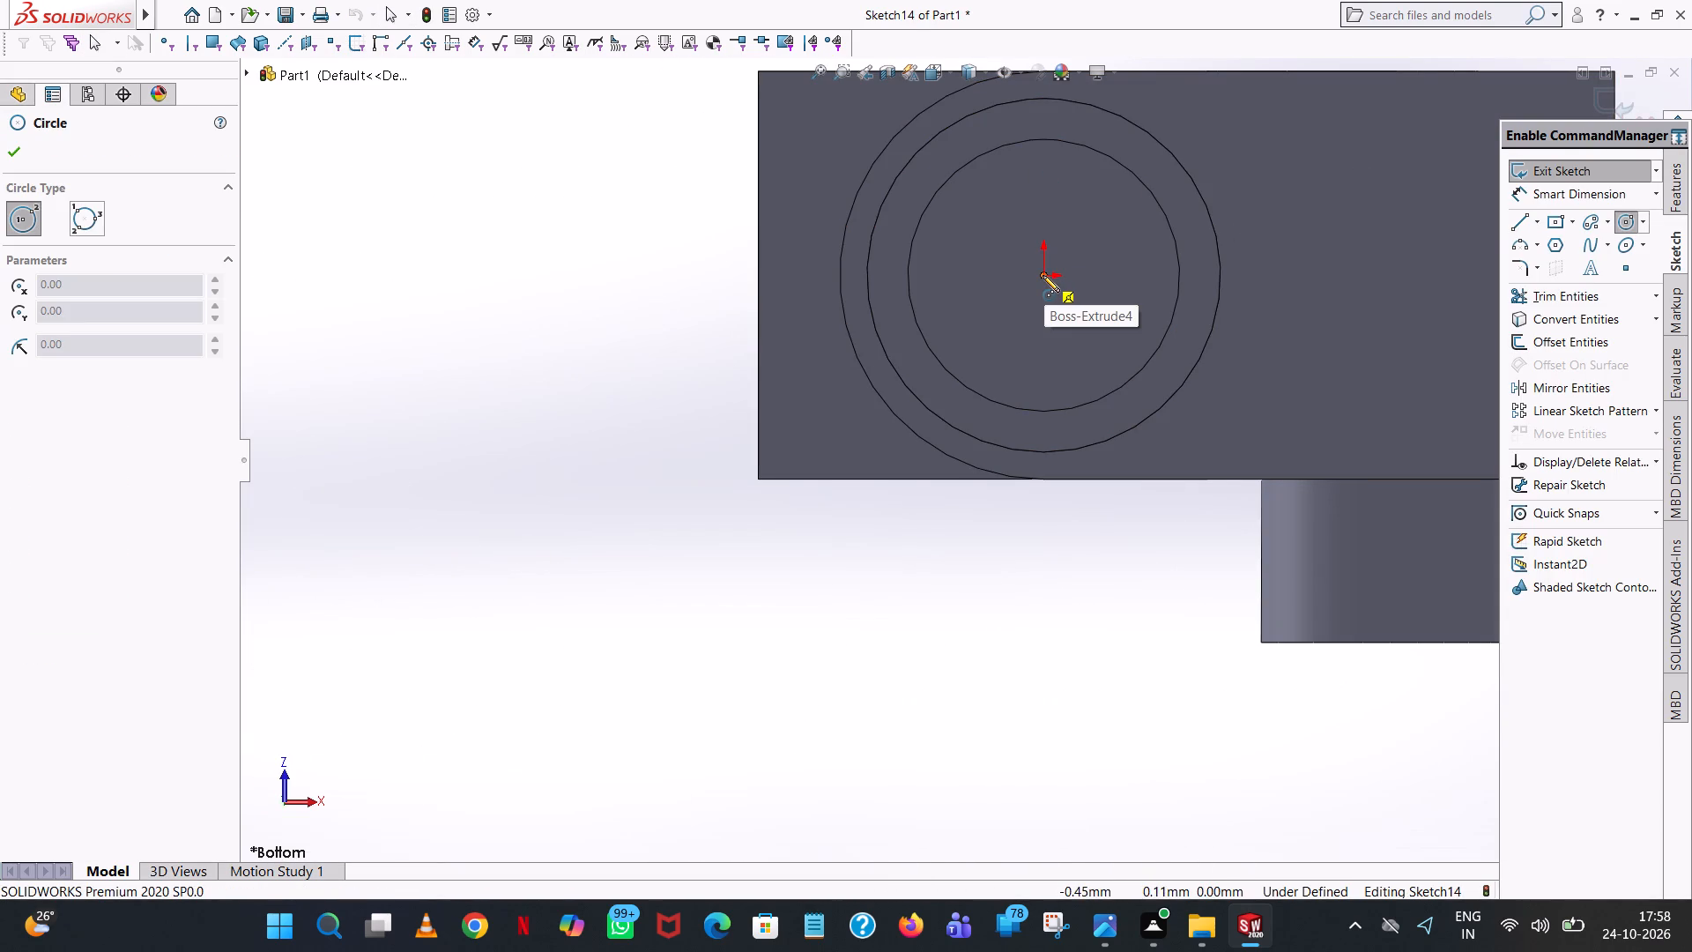
{"action": "left_click", "coordinate": [1043, 275]}
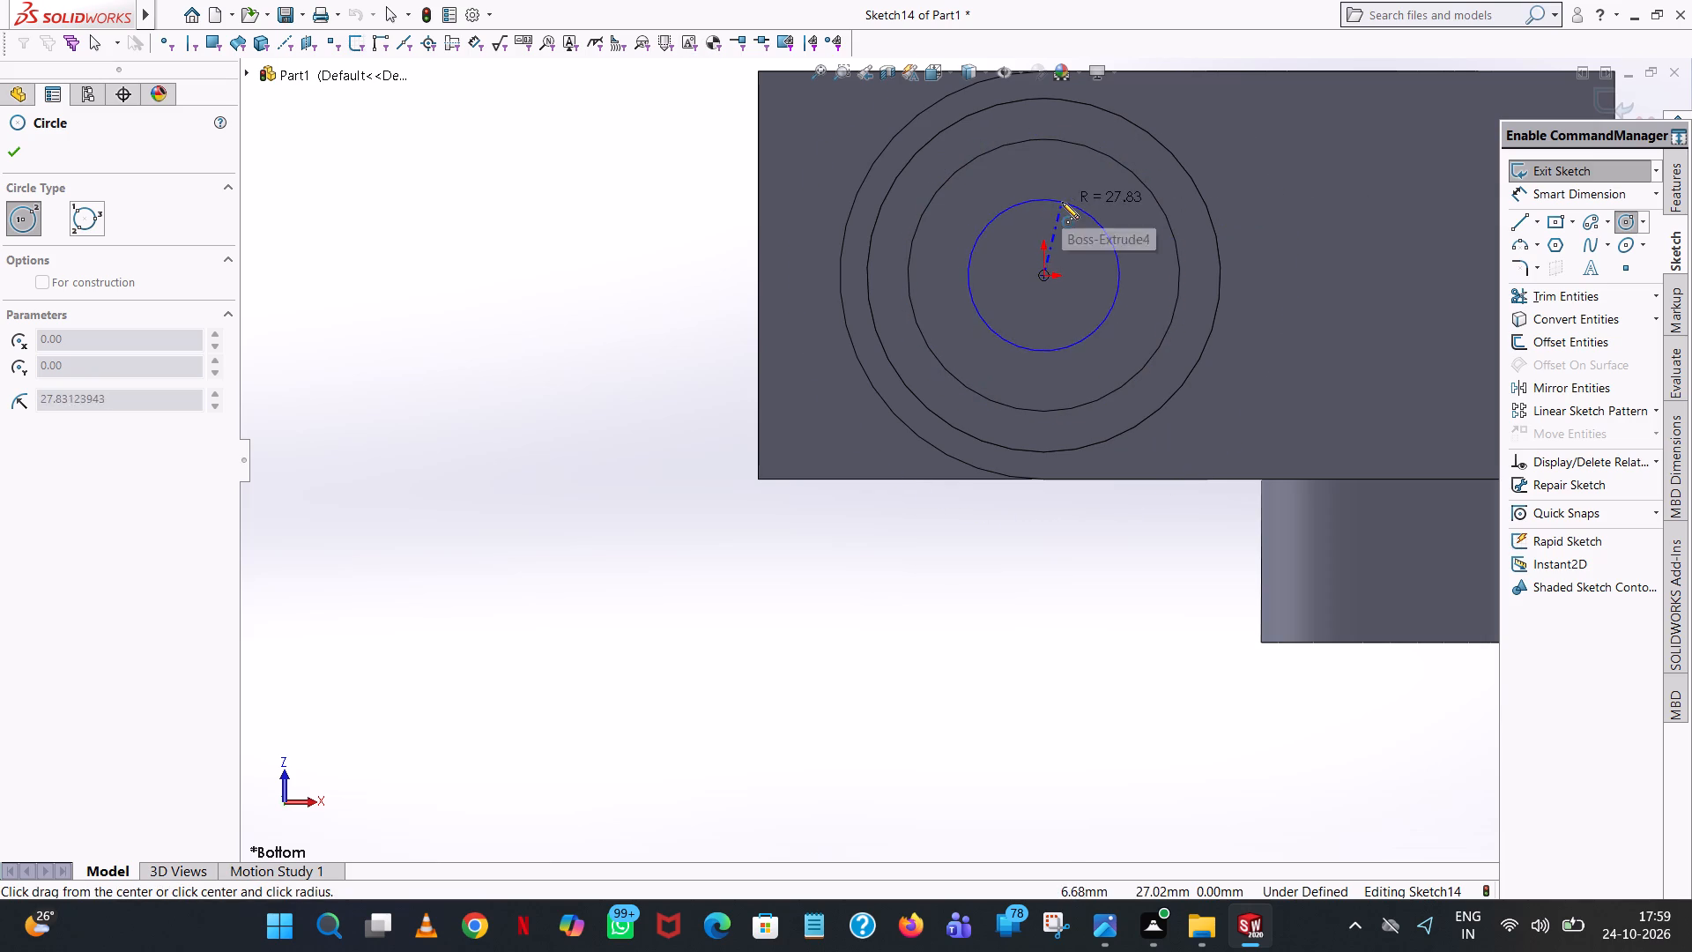
{"action": "left_click", "coordinate": [1077, 182]}
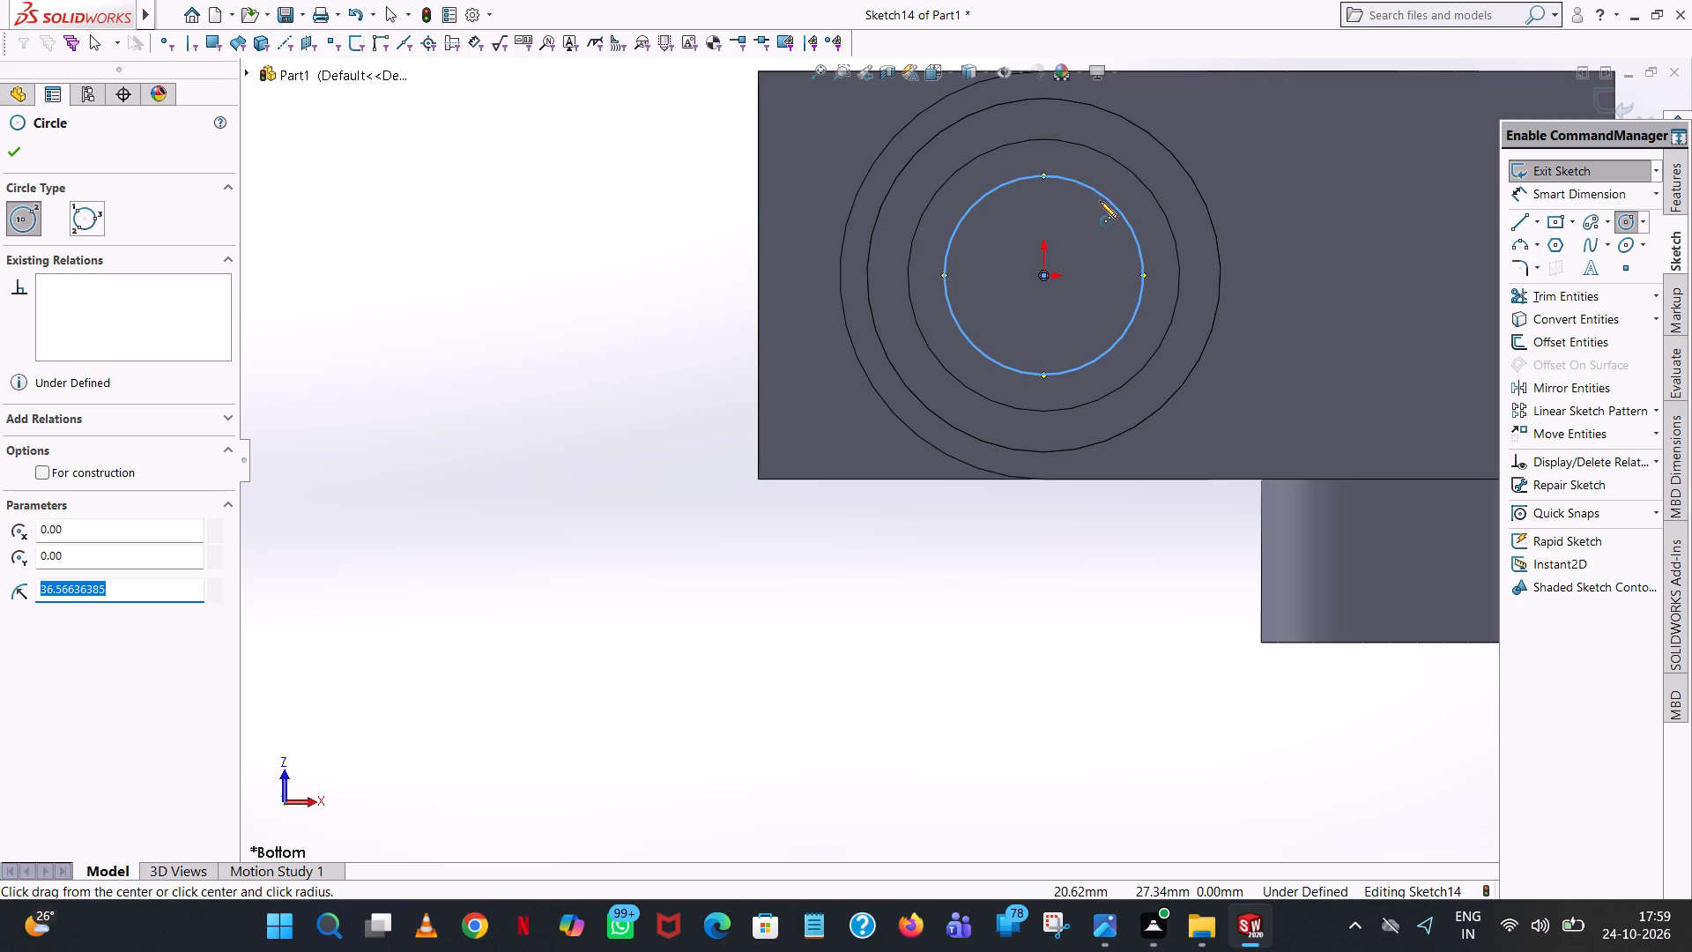
{"action": "type", "text": "30"}
{"action": "key", "text": "Return"}
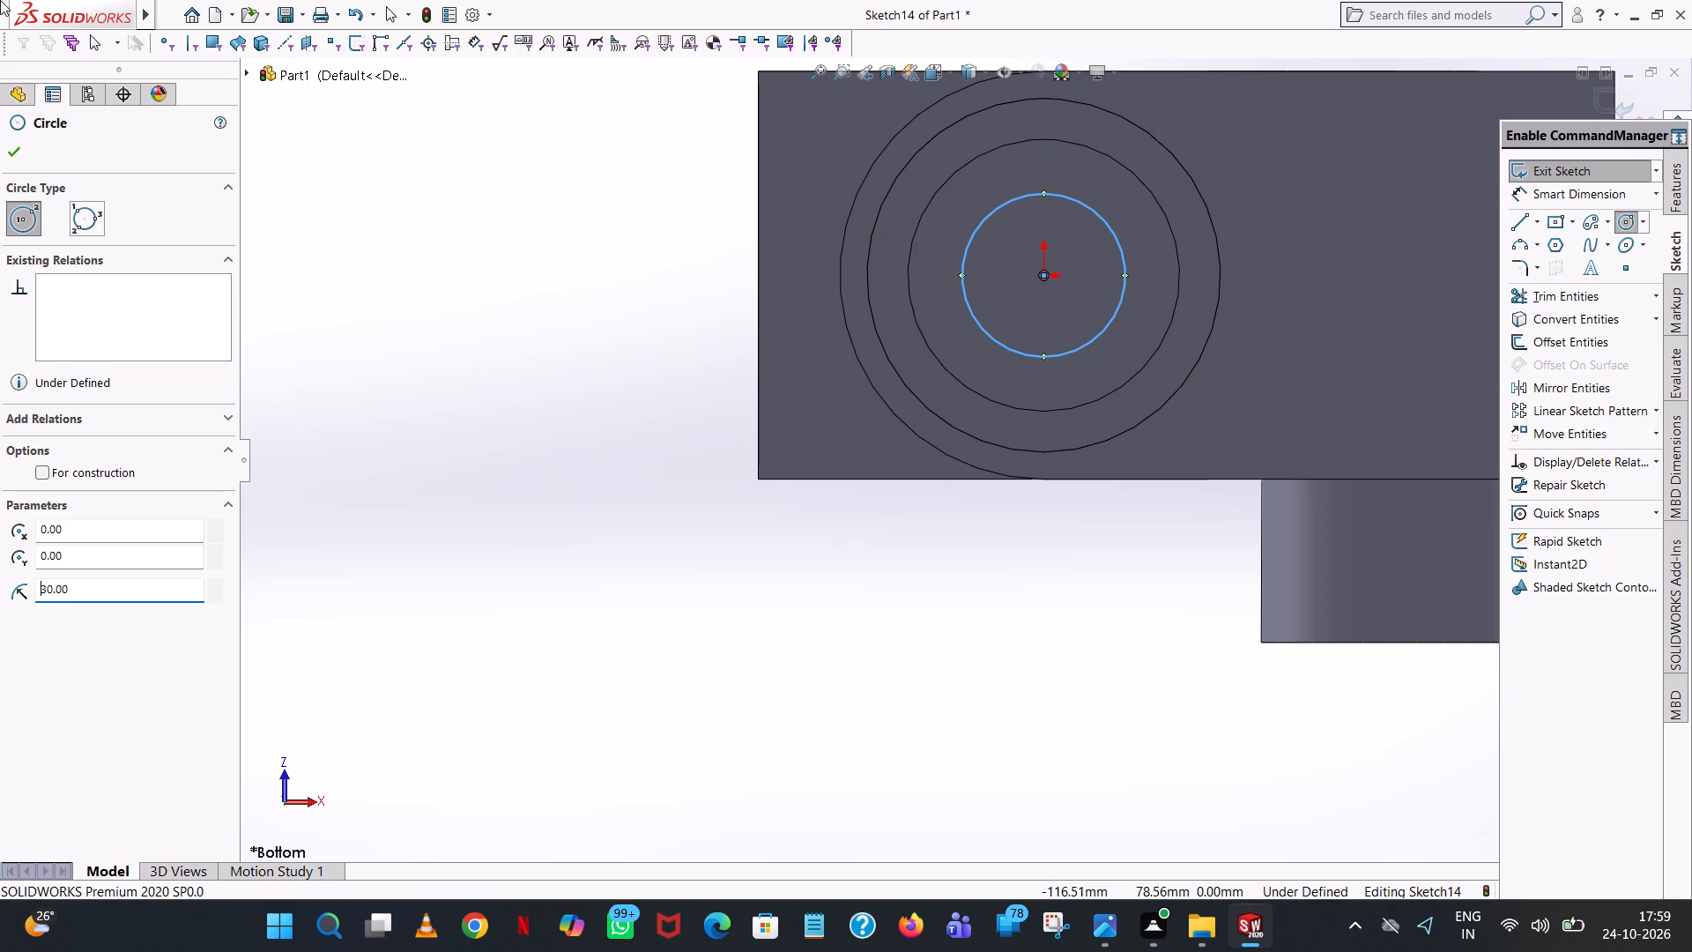
{"action": "left_click", "coordinate": [11, 152]}
{"action": "left_click", "coordinate": [645, 335]}
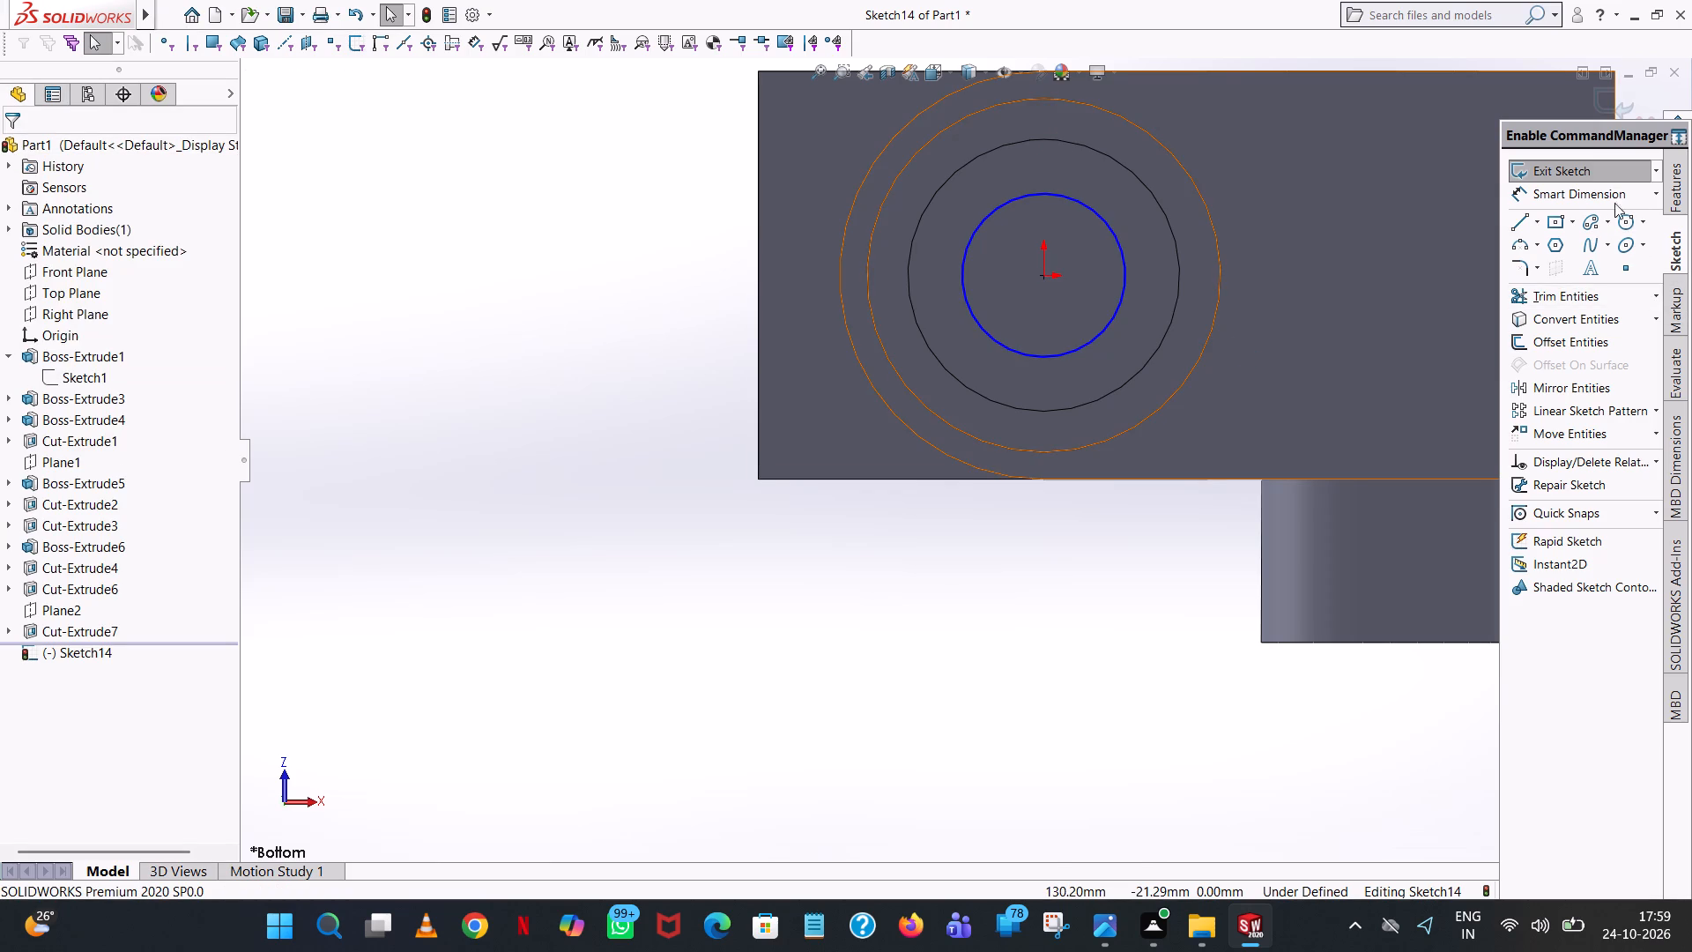
Dimension the circle's diameter at 60 mm.
{"action": "left_click", "coordinate": [1596, 191]}
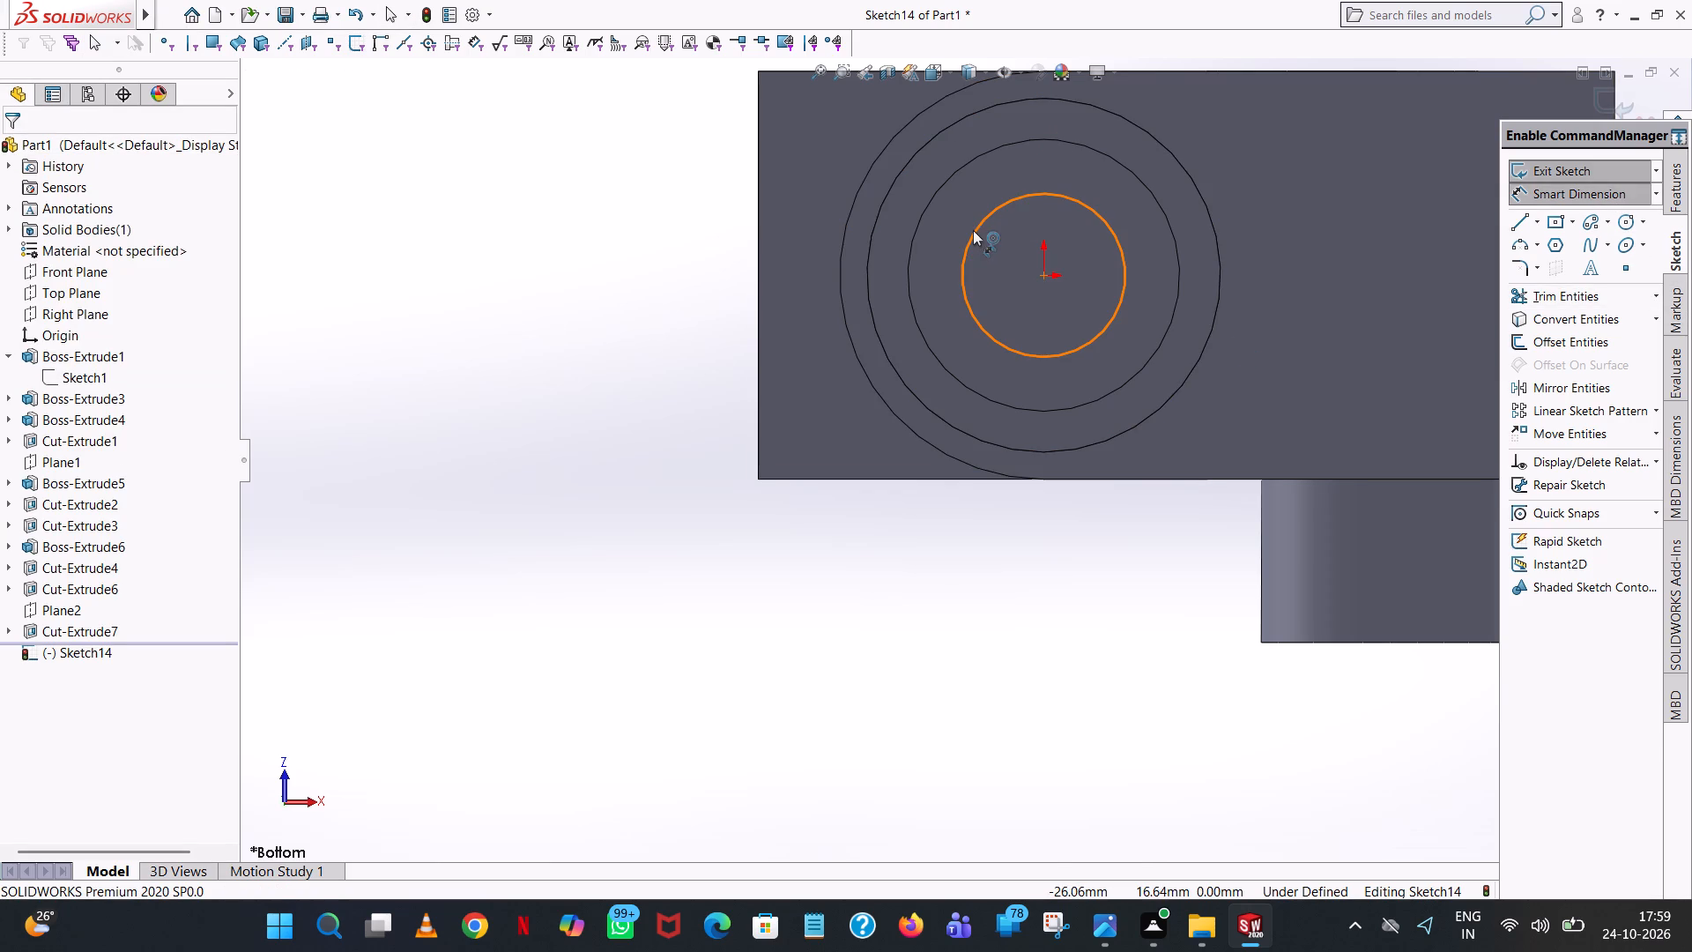
{"action": "left_click", "coordinate": [973, 230]}
{"action": "left_click", "coordinate": [362, 391]}
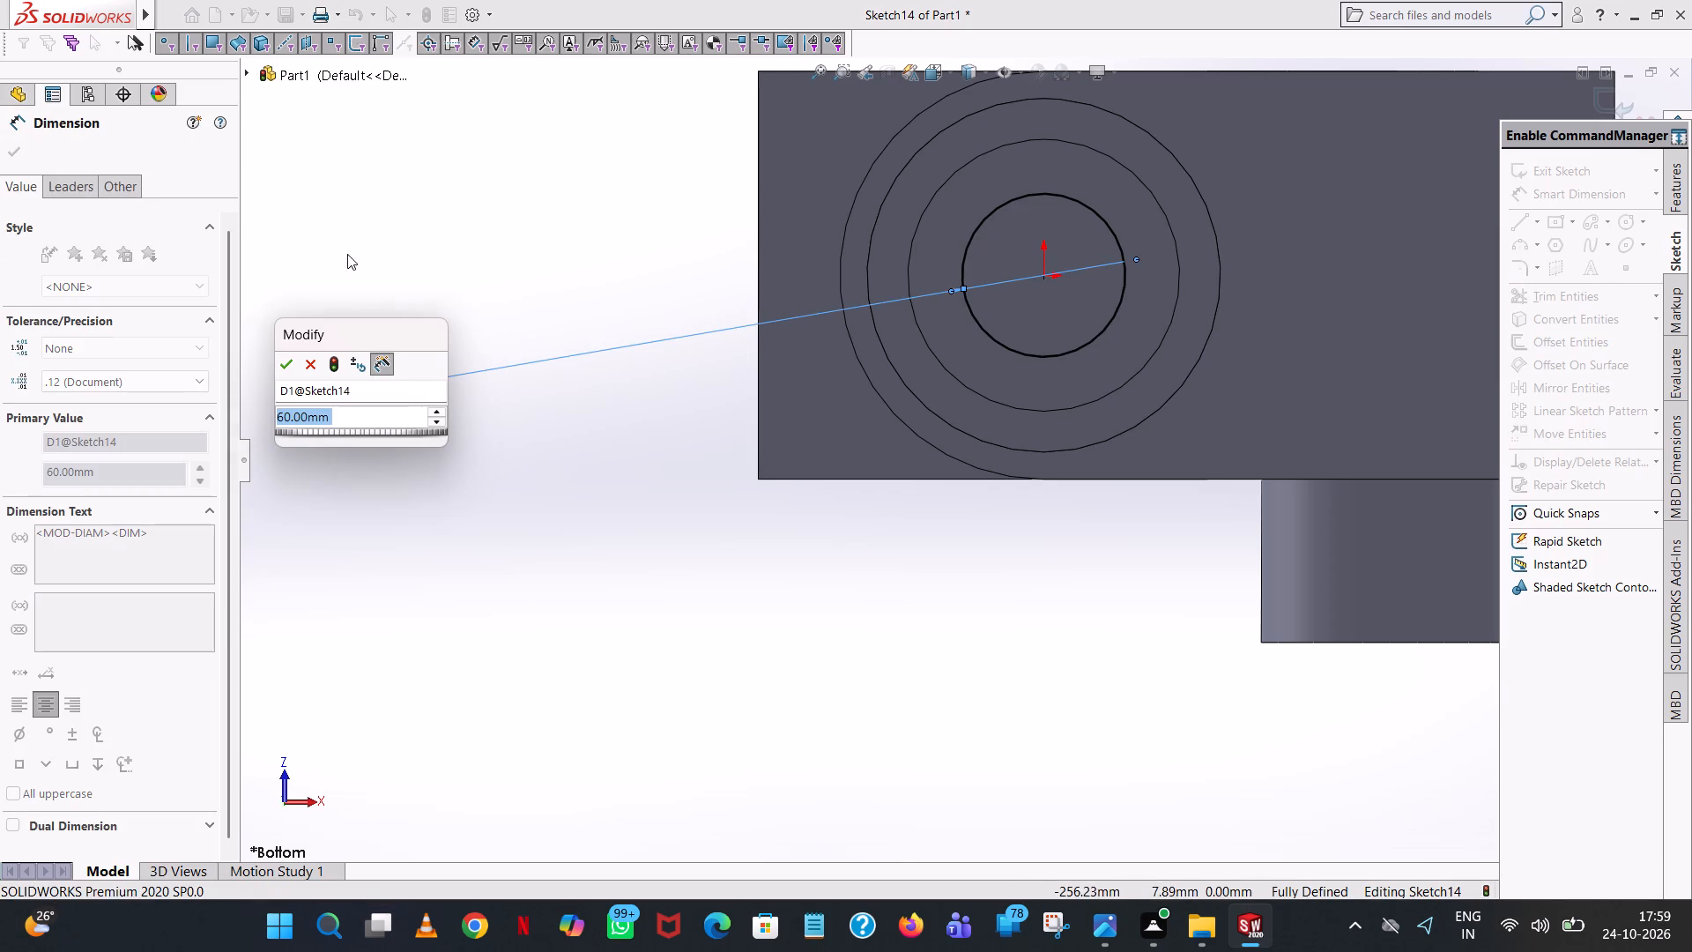
{"action": "left_click", "coordinate": [286, 362]}
{"action": "left_click_drag", "start_coordinate": [432, 200], "coordinate": [446, 199]}
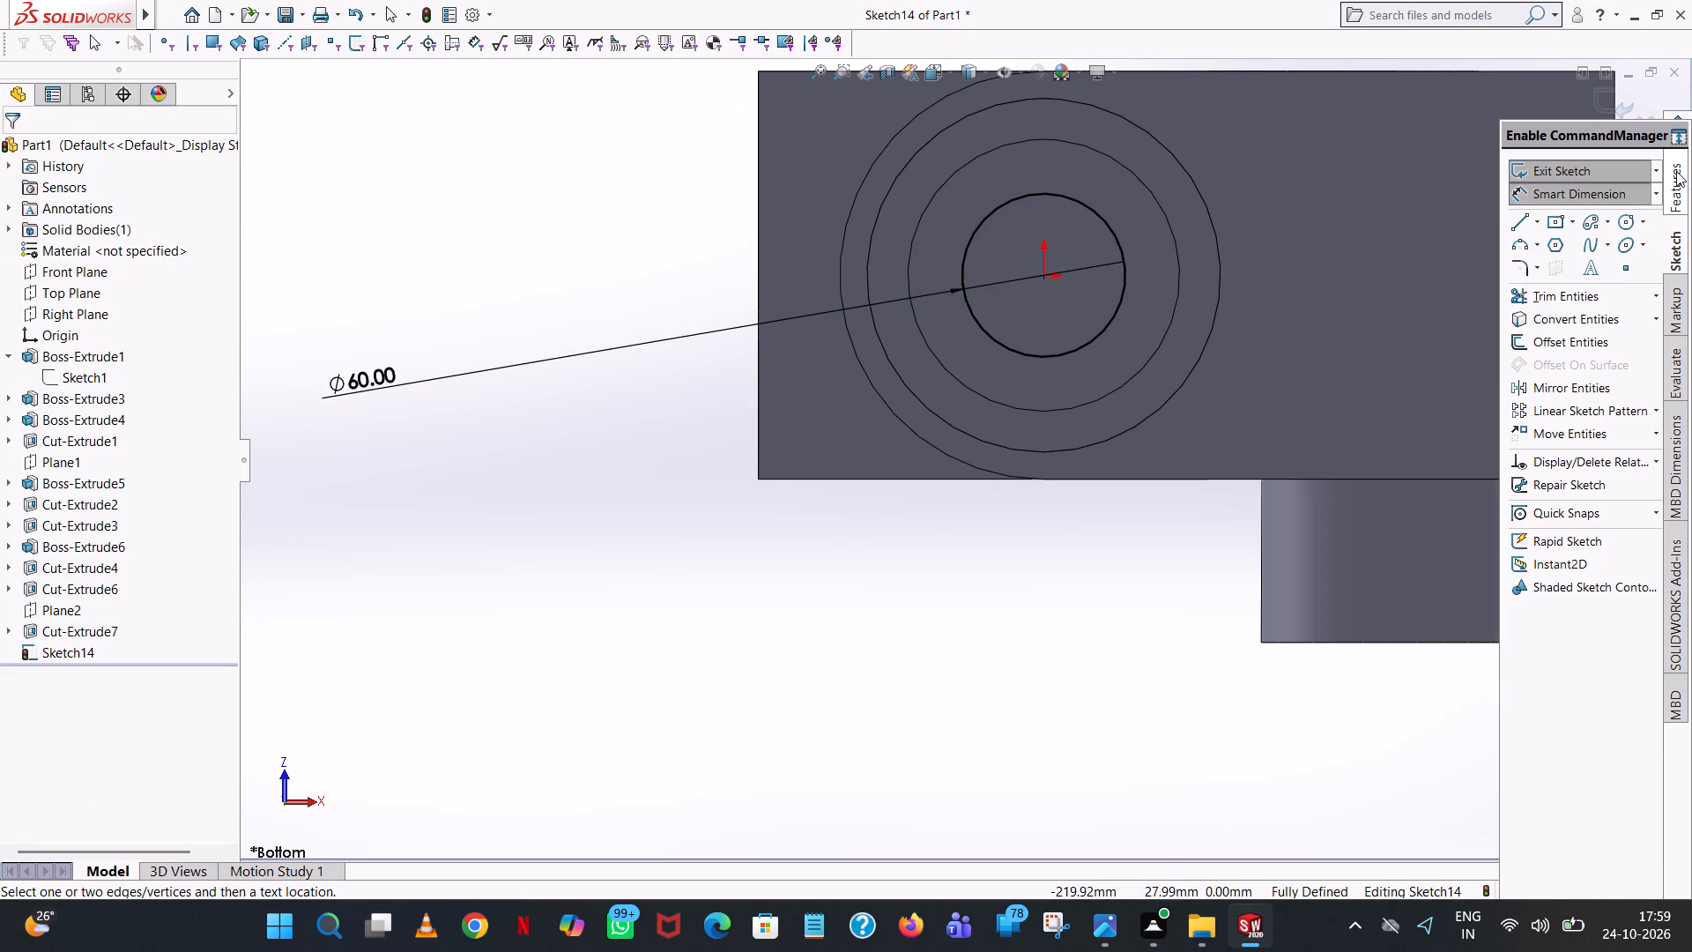
Cut-extrude the 60 mm circle into the bottom boss to a Blind depth of 15 mm.
{"action": "left_click", "coordinate": [1676, 171]}
{"action": "left_click", "coordinate": [1595, 286]}
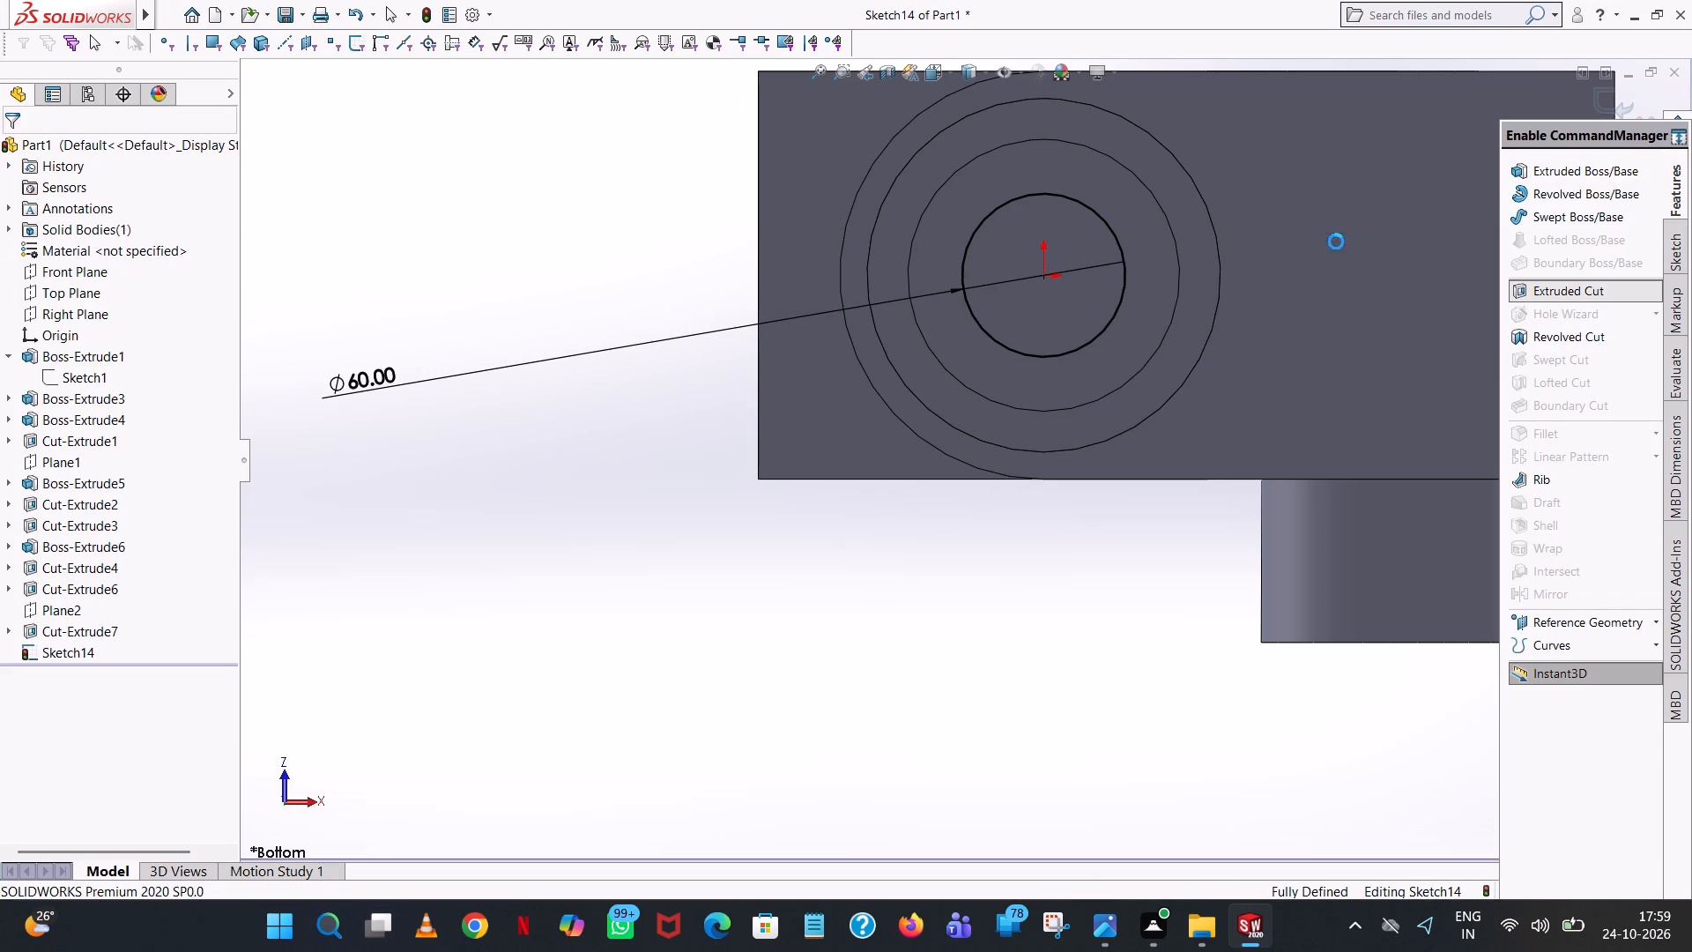
{"action": "middle_click_drag", "start_coordinate": [1241, 249], "coordinate": [1211, 640]}
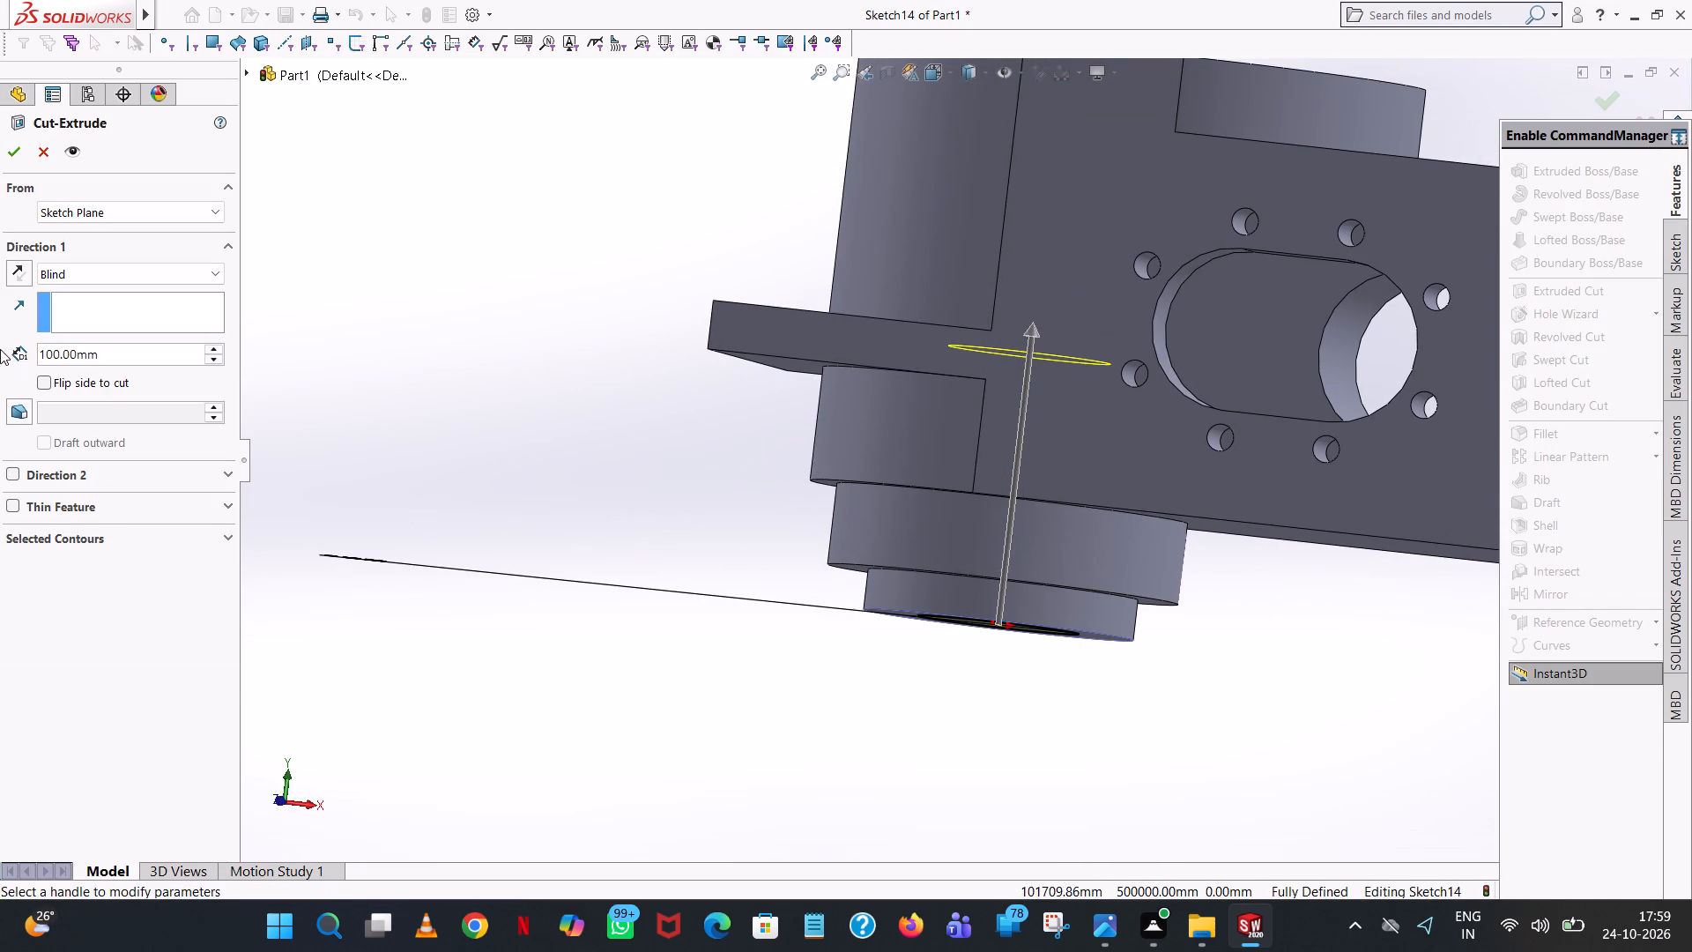
{"action": "double_click", "coordinate": [146, 355]}
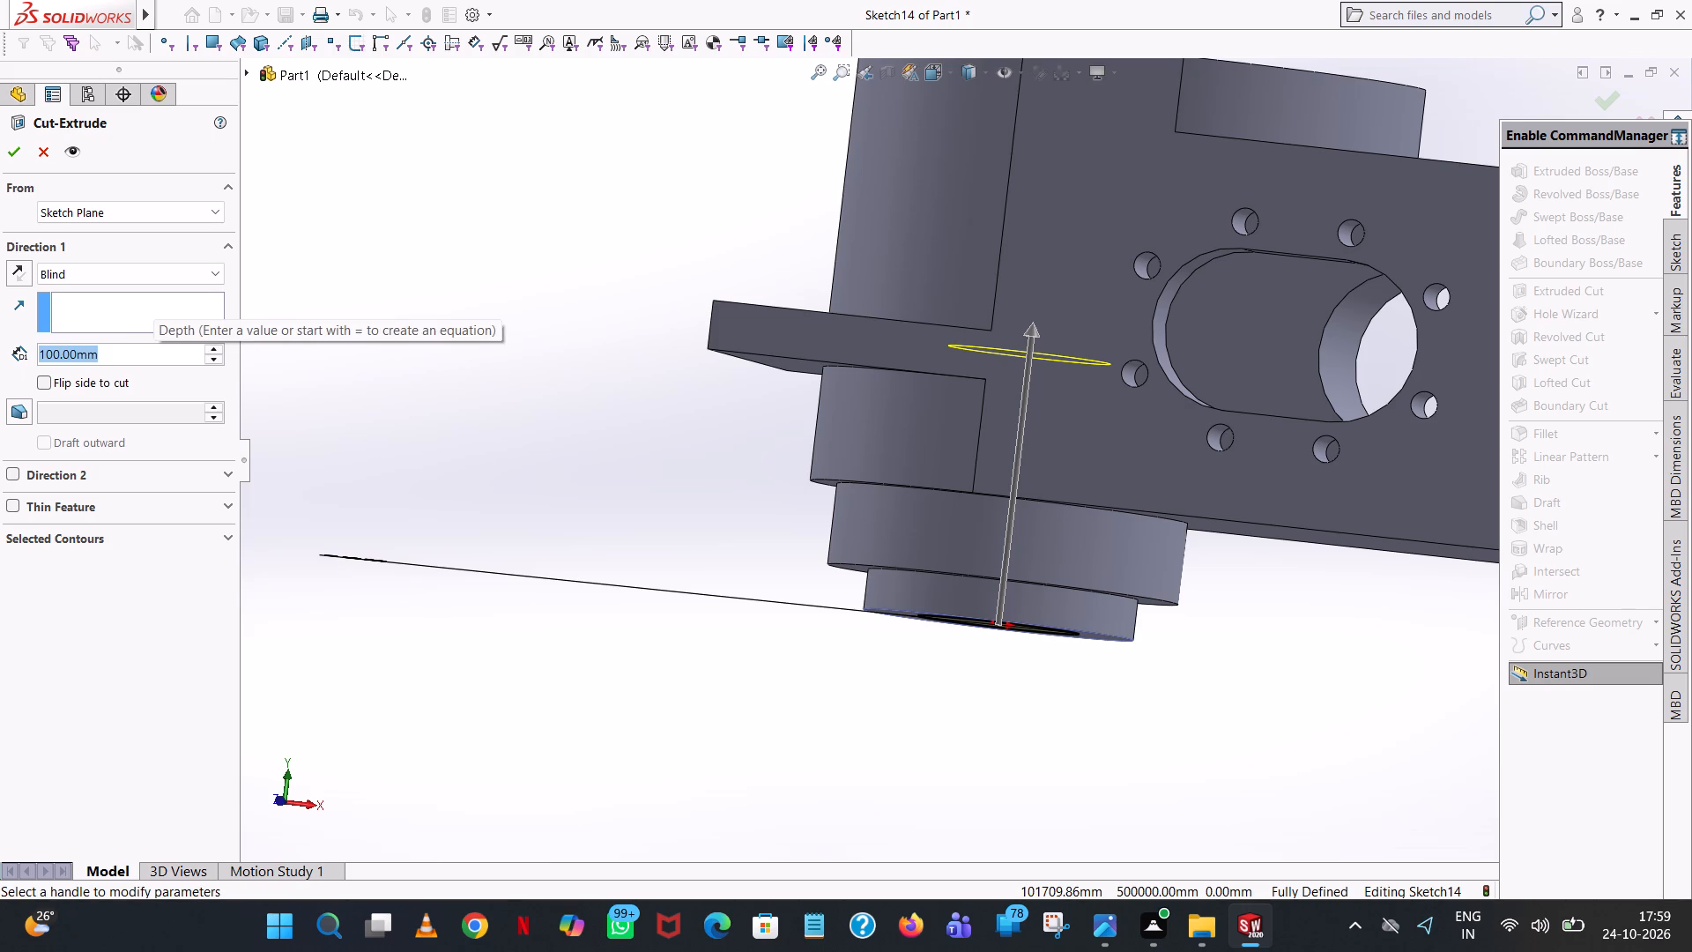
{"action": "type", "text": "15"}
{"action": "key", "text": "Return"}
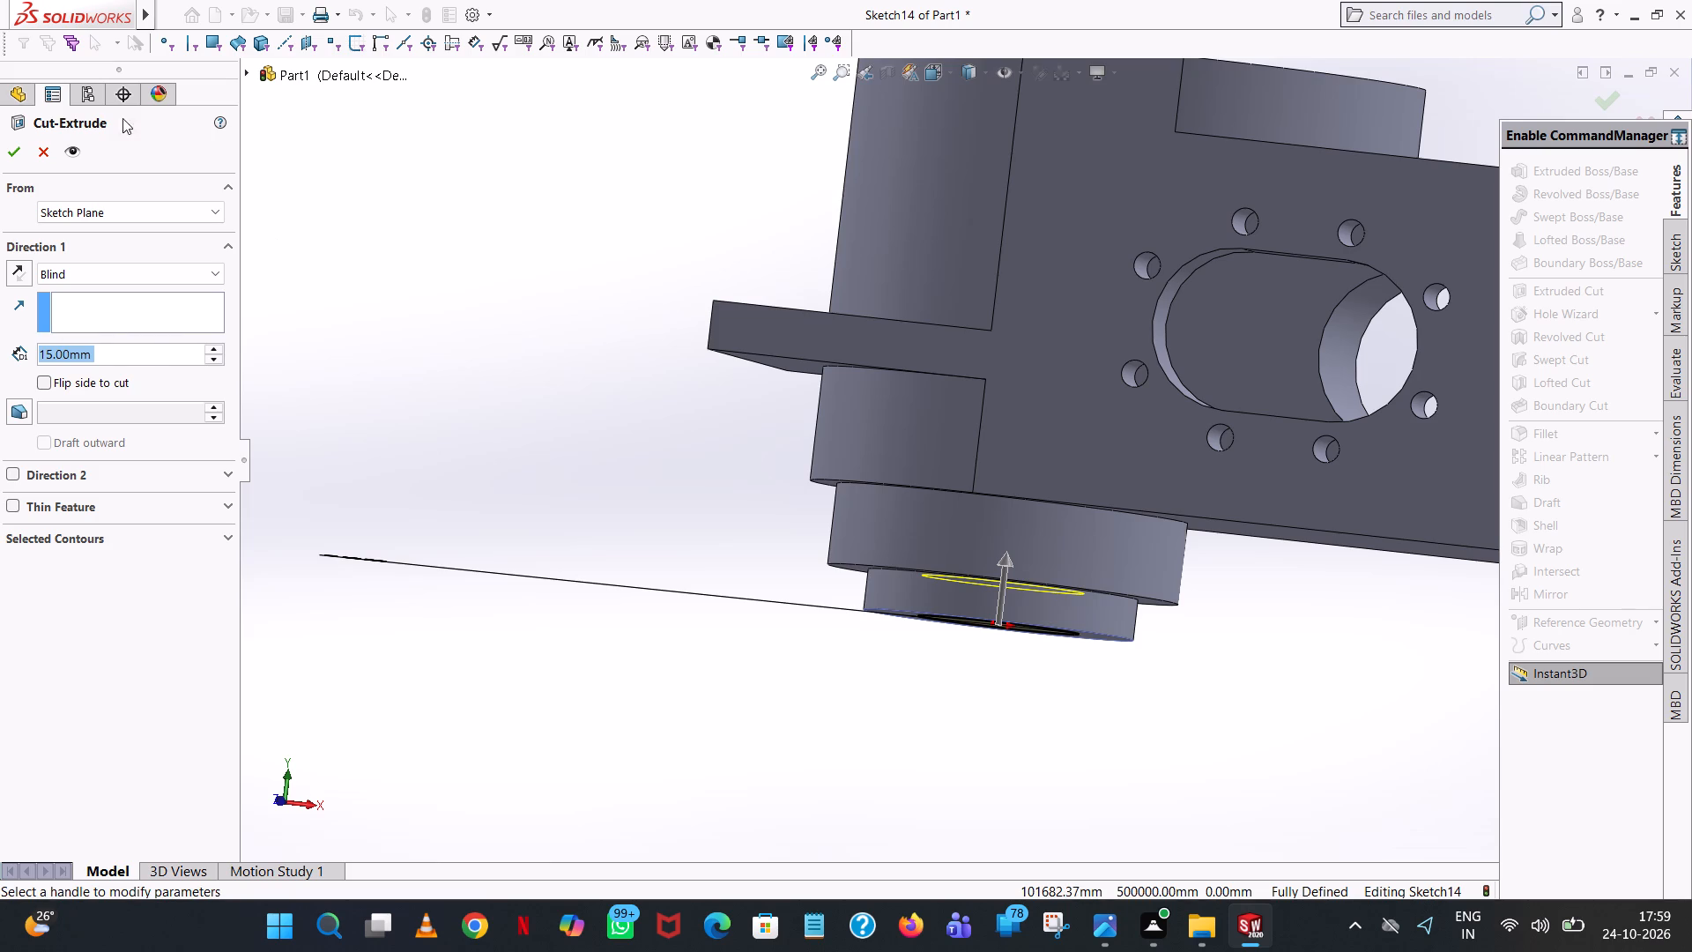
{"action": "left_click", "coordinate": [4, 146]}
{"action": "left_click", "coordinate": [468, 279]}
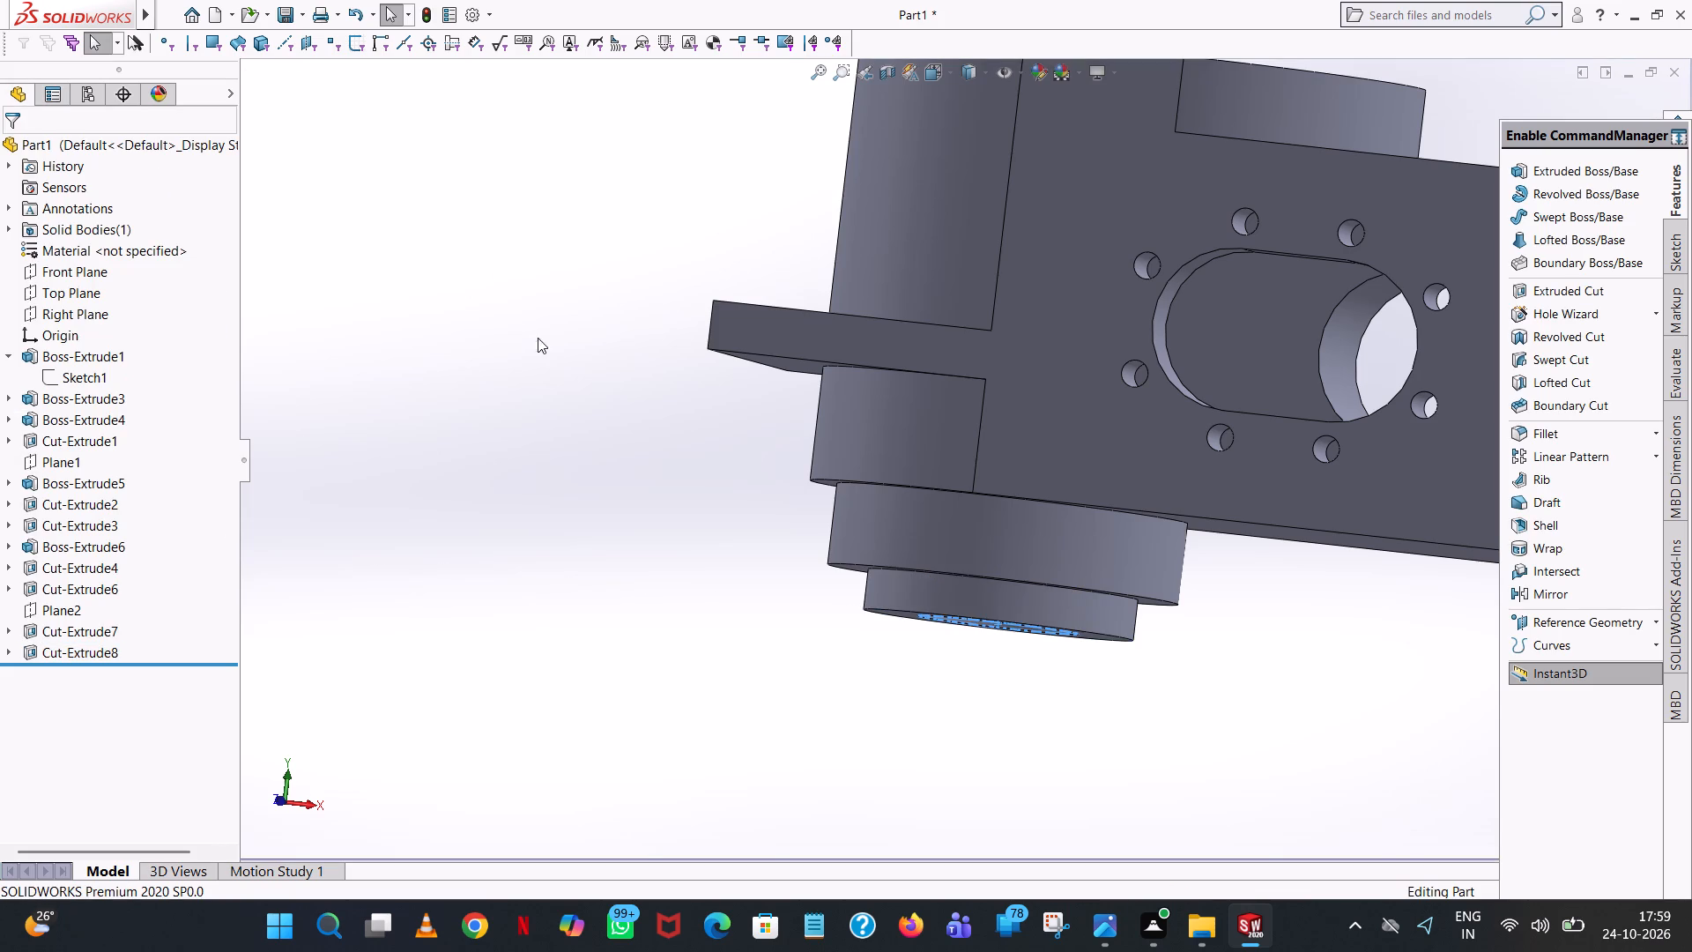
Sketch a 35 mm radius circle centred on the origin on the floor of the 15 mm deep bore.
{"action": "middle_click_drag", "start_coordinate": [976, 591], "coordinate": [1048, 248]}
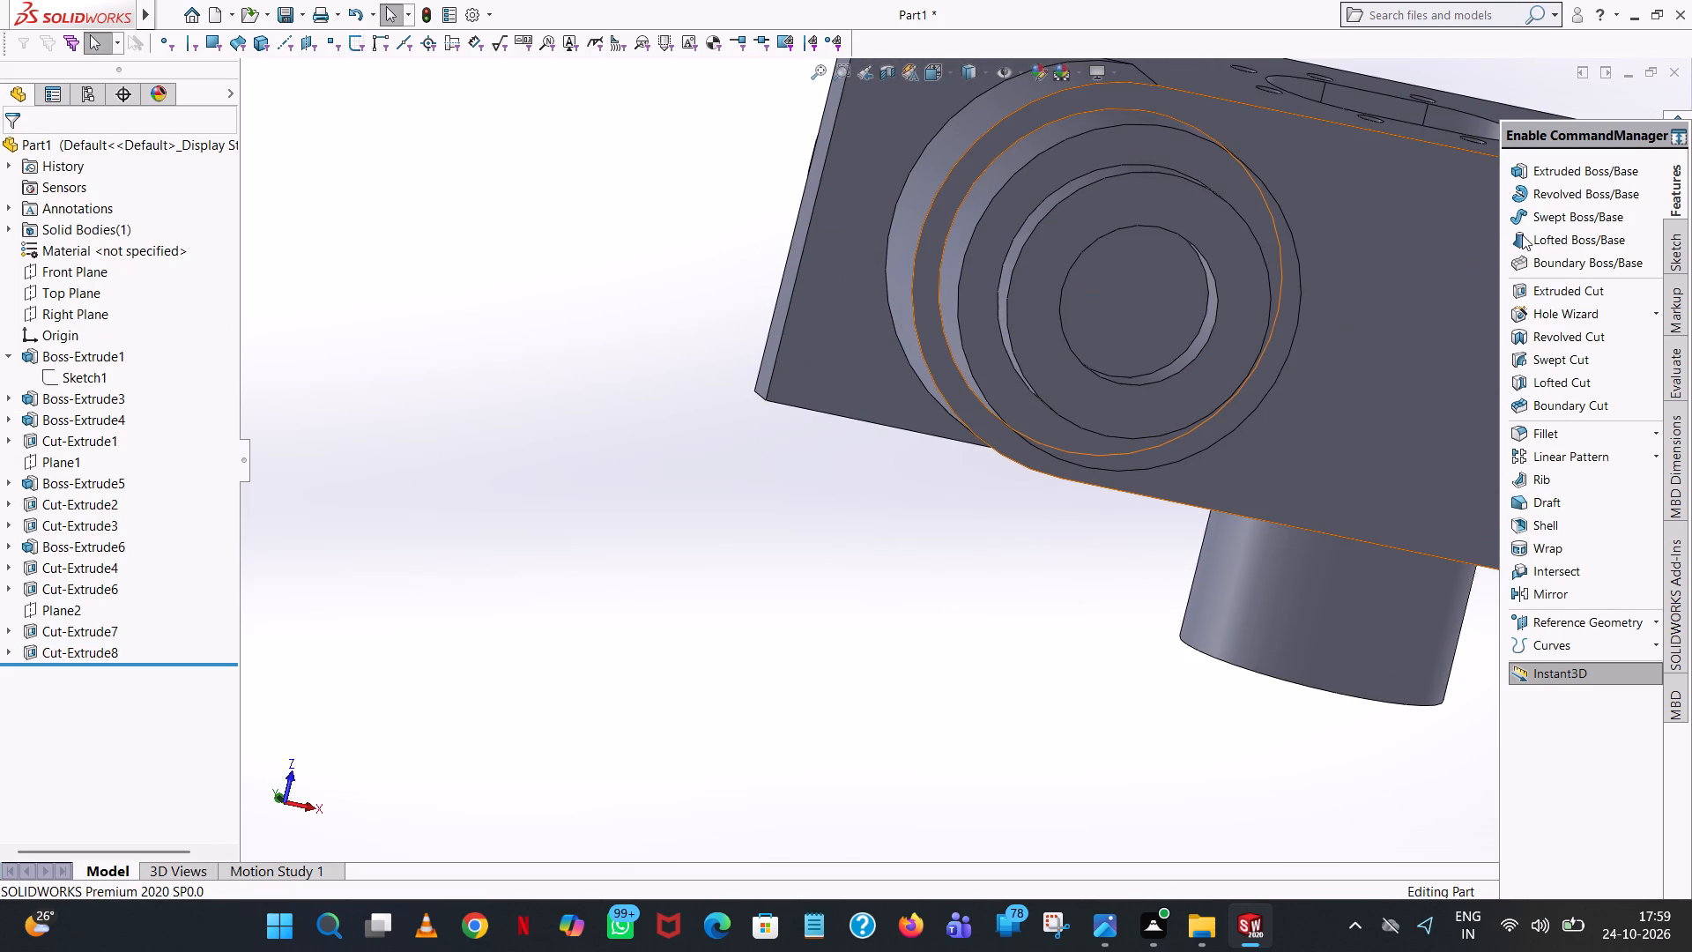
{"action": "left_click", "coordinate": [1572, 296]}
{"action": "left_click", "coordinate": [1192, 302]}
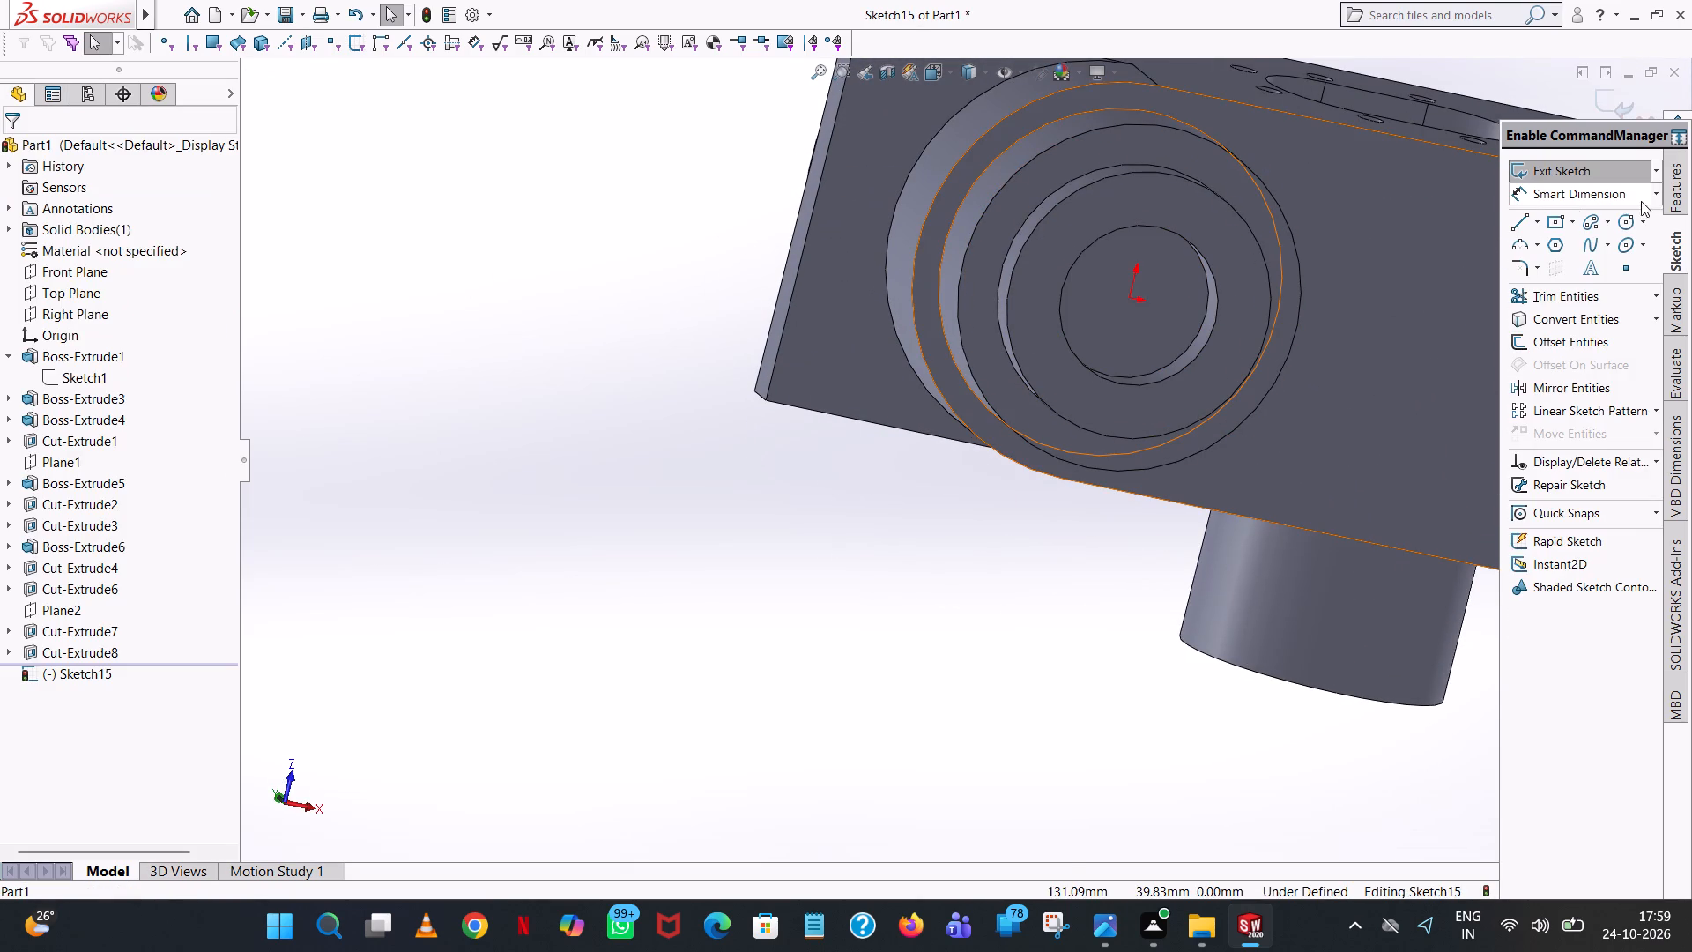
{"action": "left_click", "coordinate": [1622, 221]}
{"action": "scroll", "coordinate": [1208, 267], "scroll_direction": "down", "scroll_amount": 4}
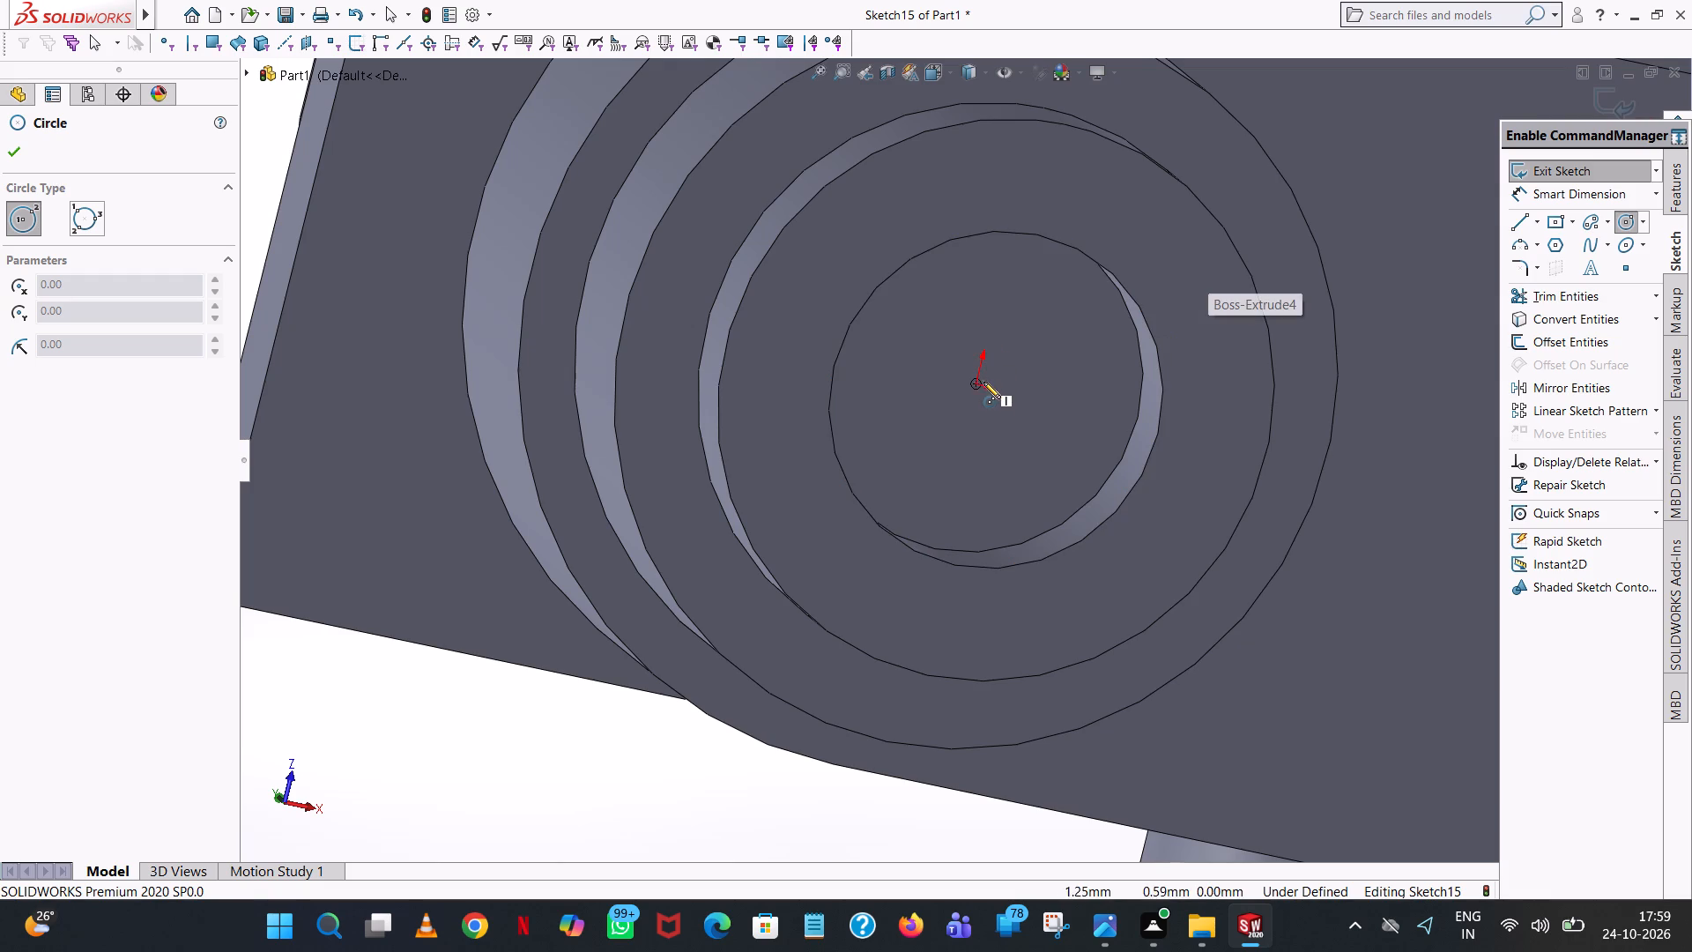
{"action": "left_click", "coordinate": [977, 387]}
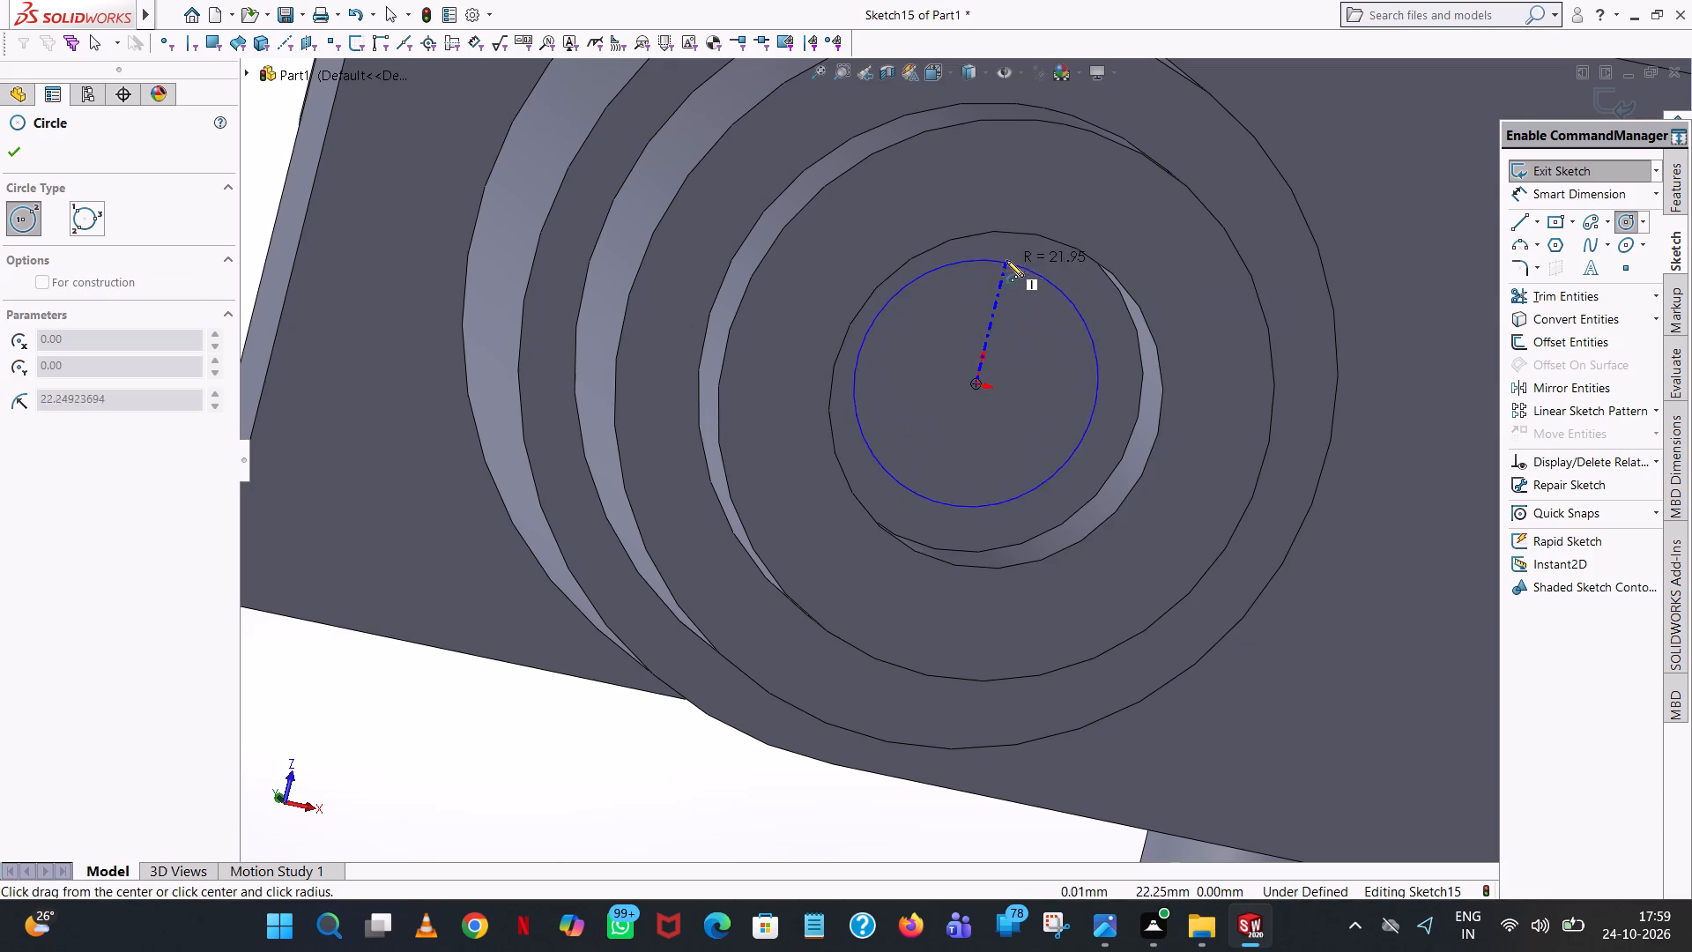
{"action": "left_click", "coordinate": [1002, 237]}
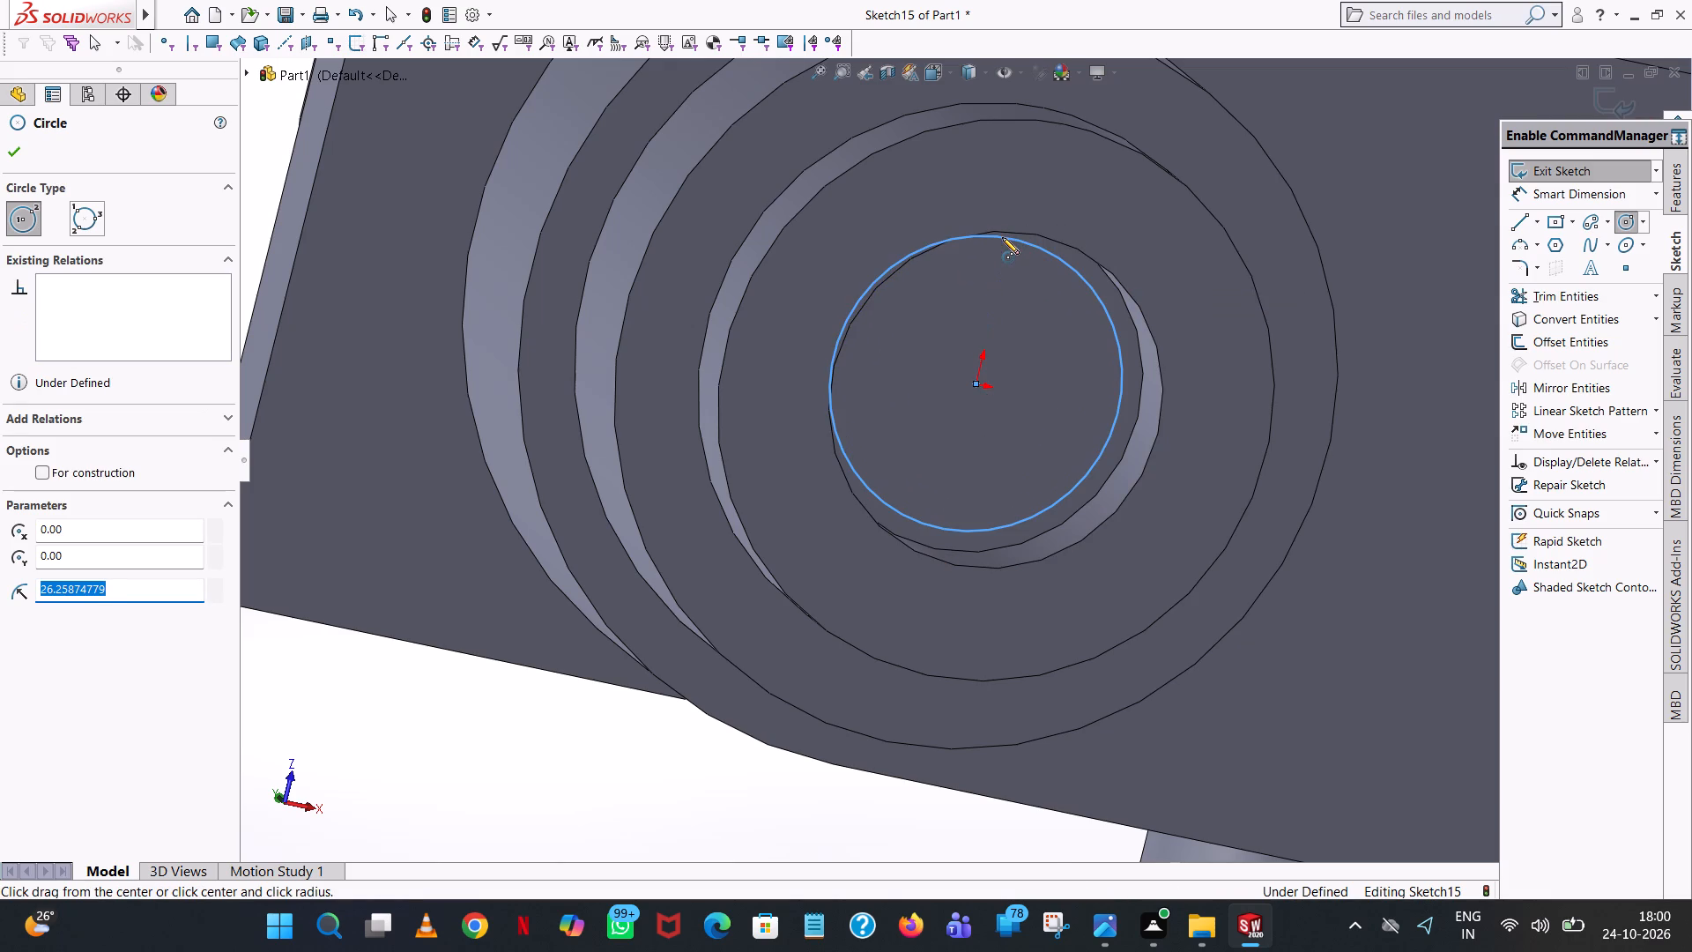
{"action": "type", "text": "35"}
{"action": "key", "text": "Return"}
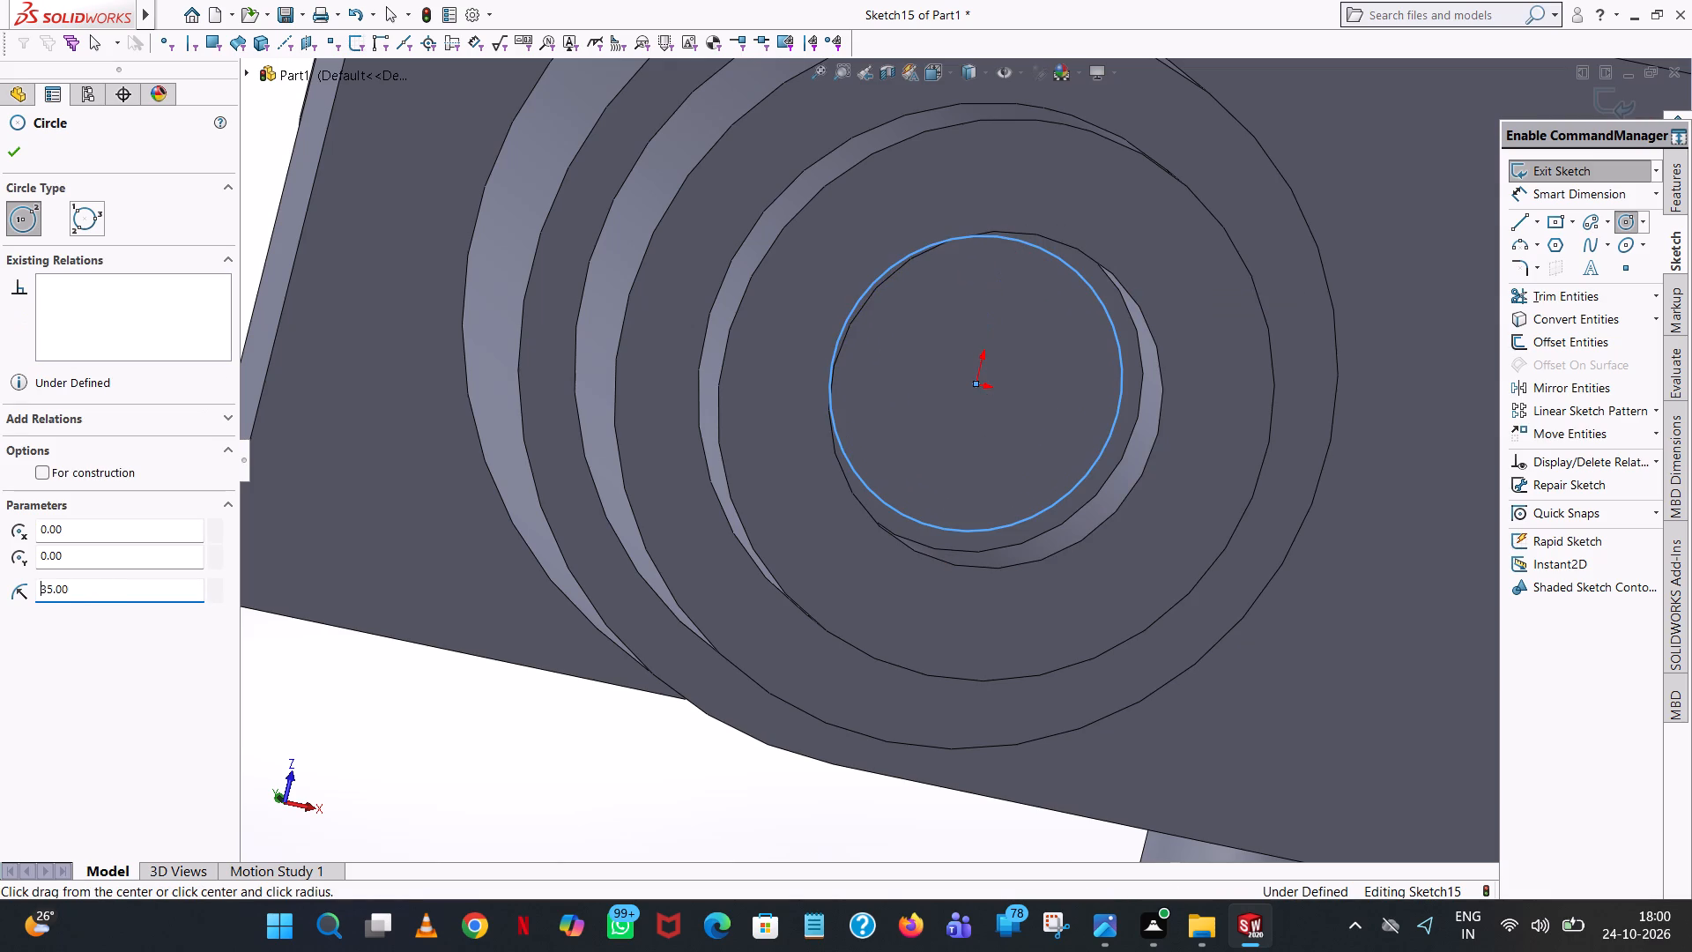
{"action": "left_click", "coordinate": [18, 144]}
Dimension the new circle's diameter at 70 mm.
{"action": "left_click", "coordinate": [1555, 193]}
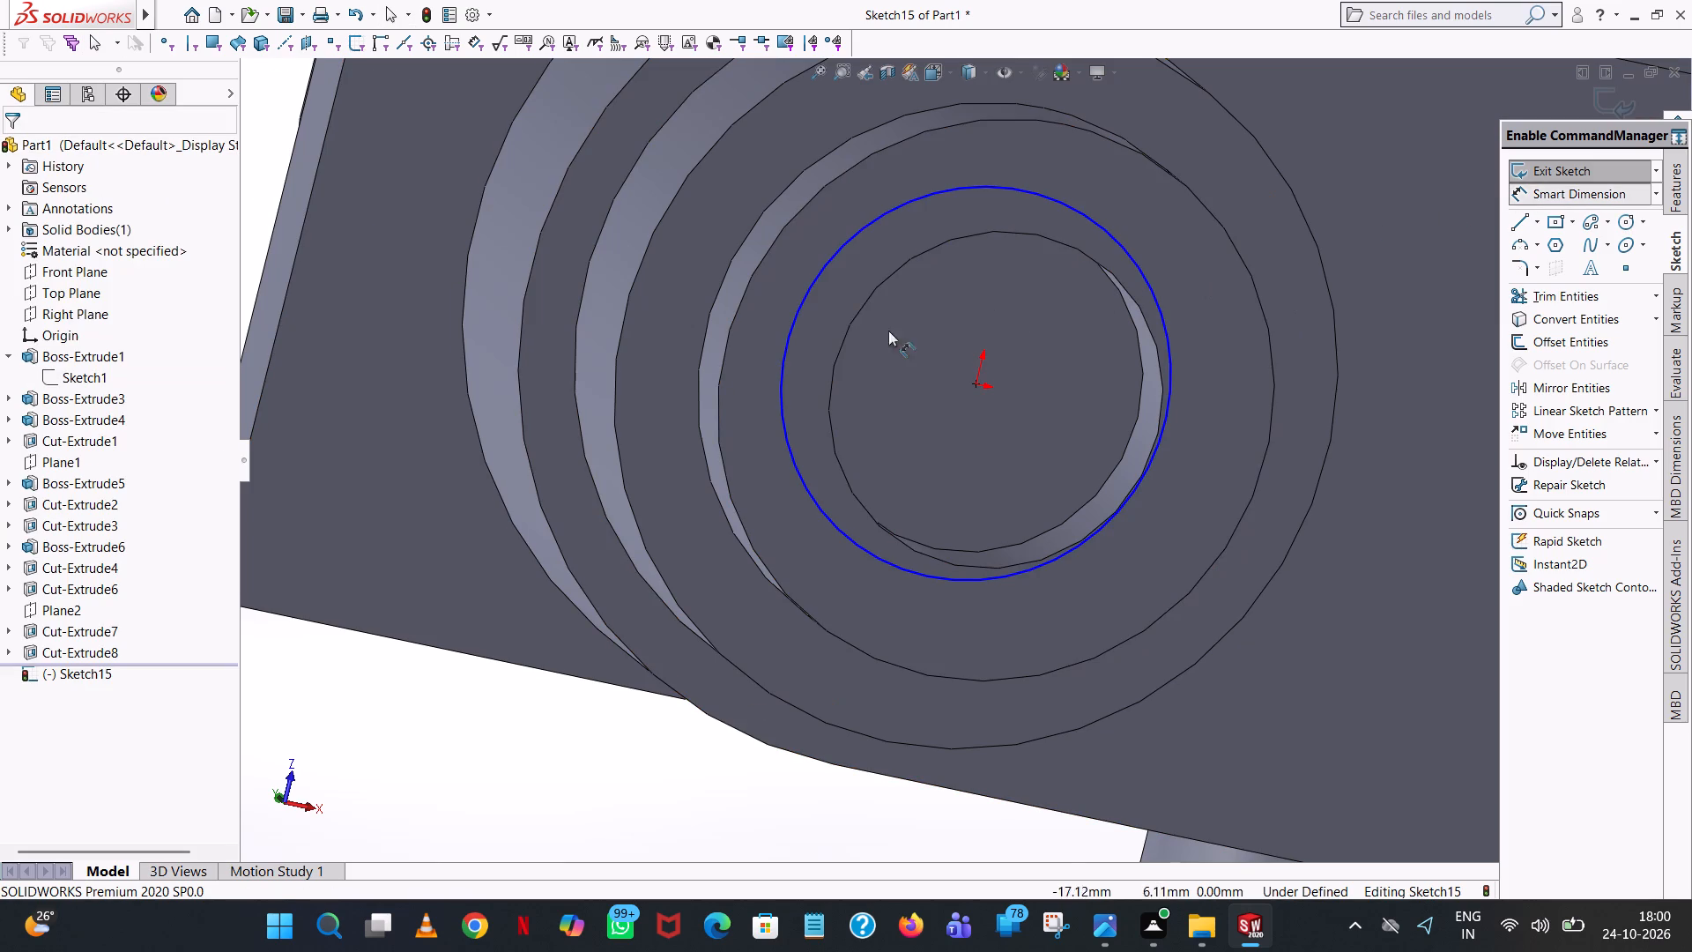
{"action": "left_click", "coordinate": [831, 264]}
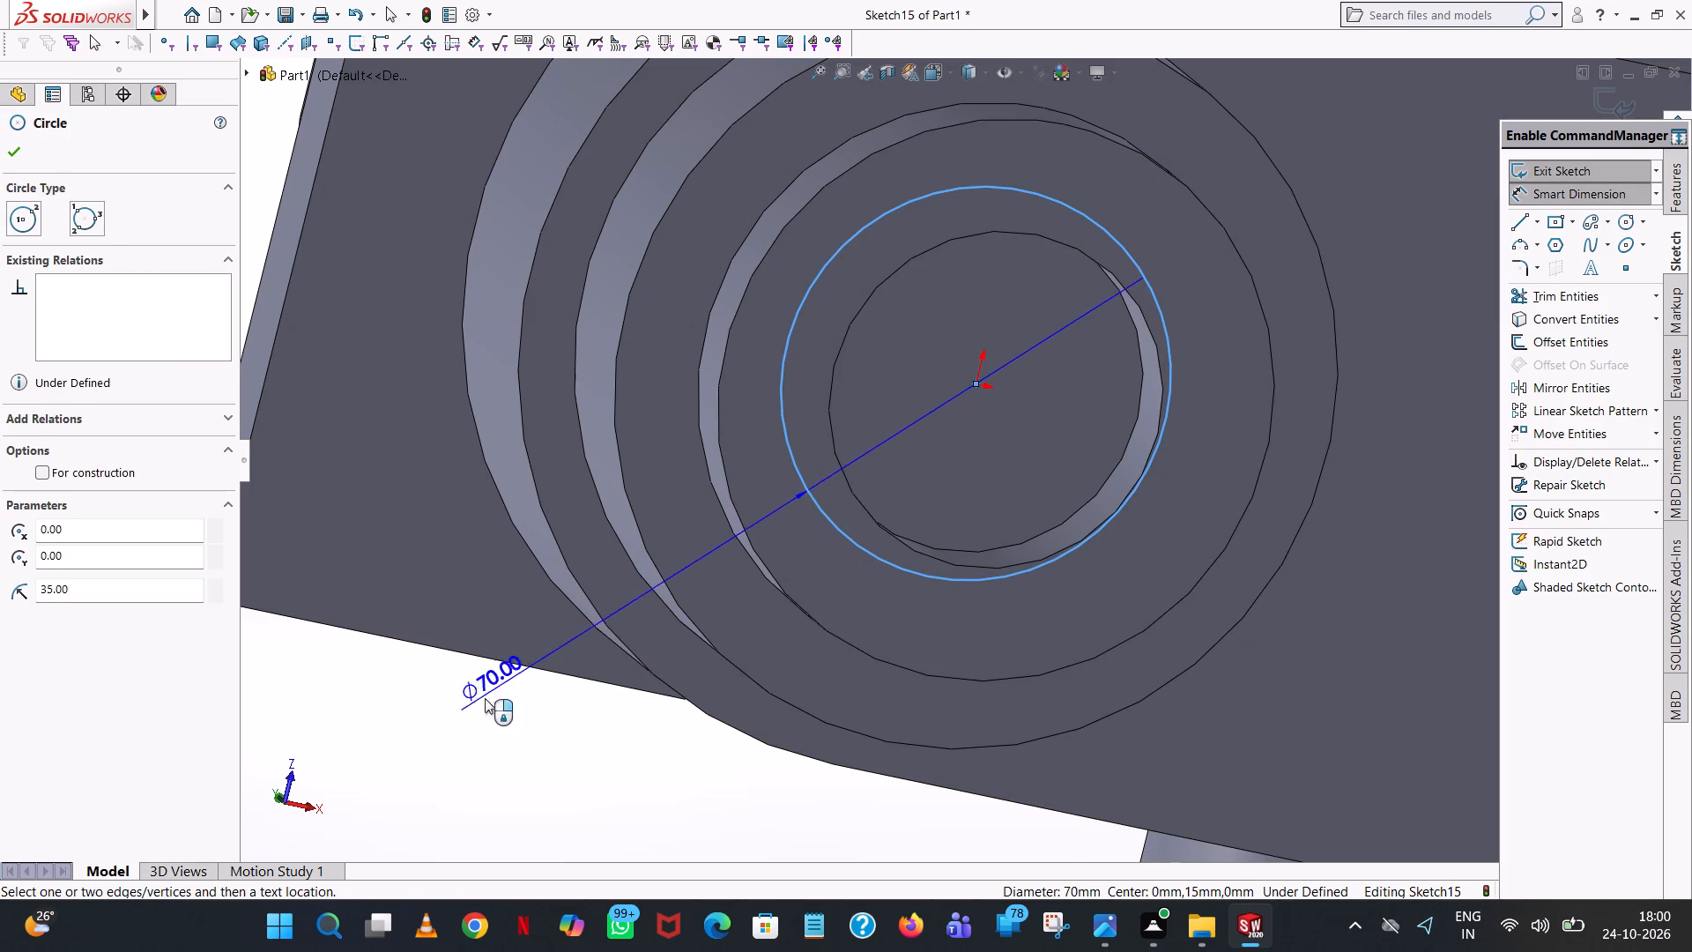
{"action": "left_click", "coordinate": [456, 751]}
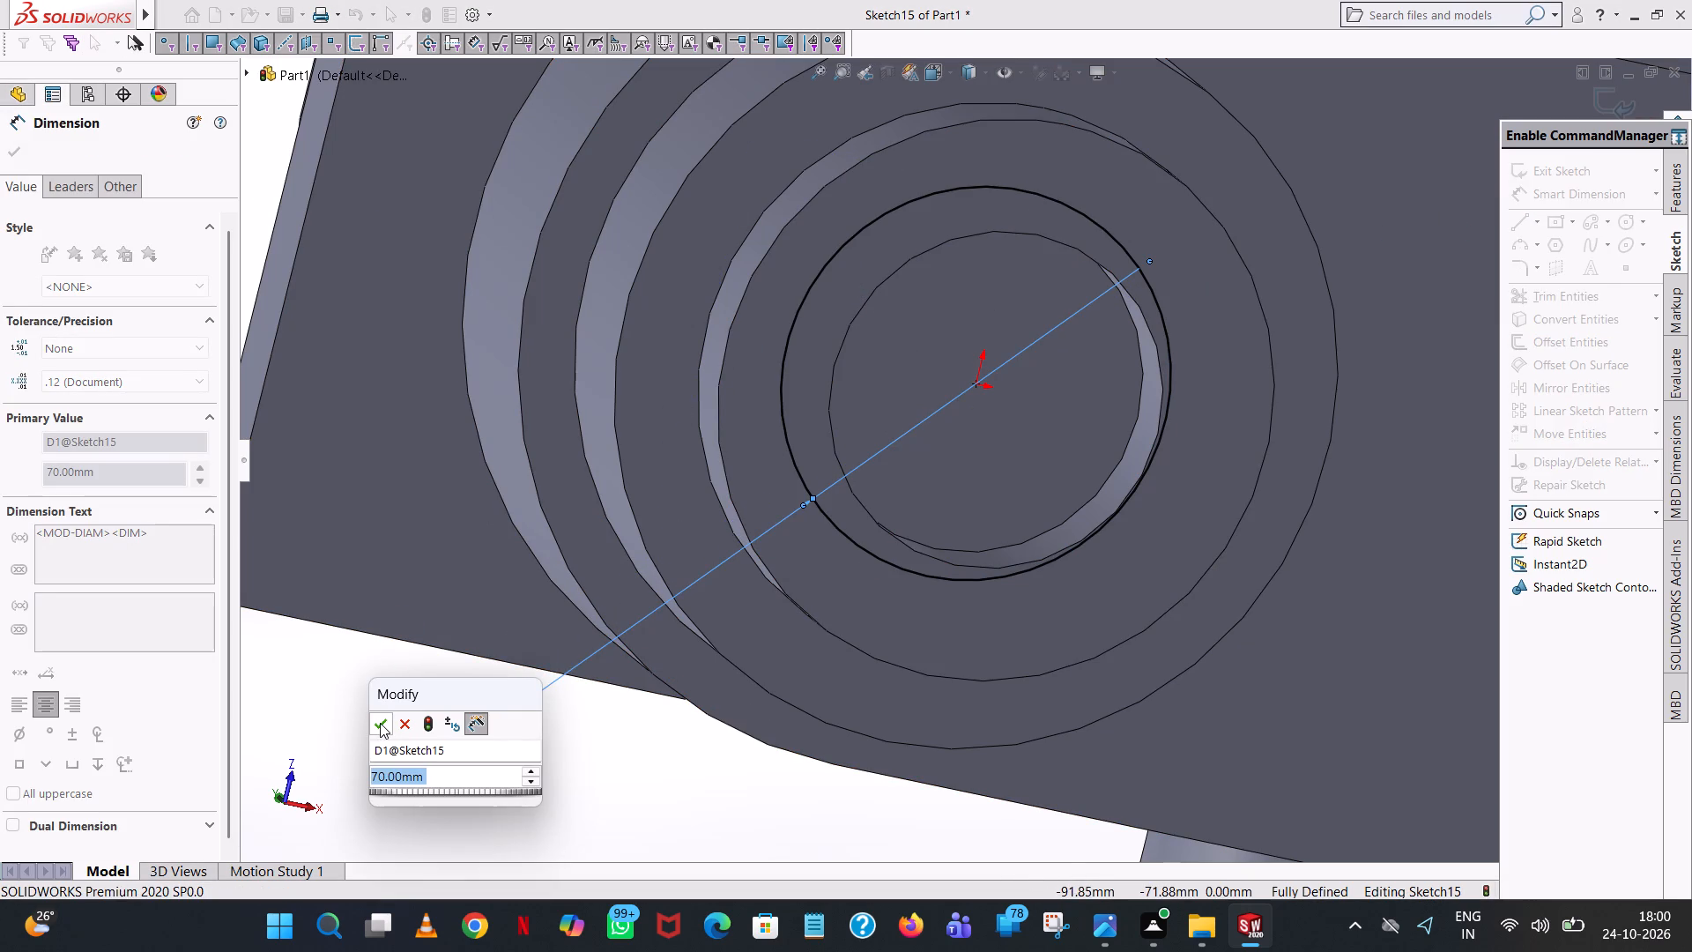
{"action": "left_click", "coordinate": [380, 723]}
{"action": "left_click", "coordinate": [671, 807]}
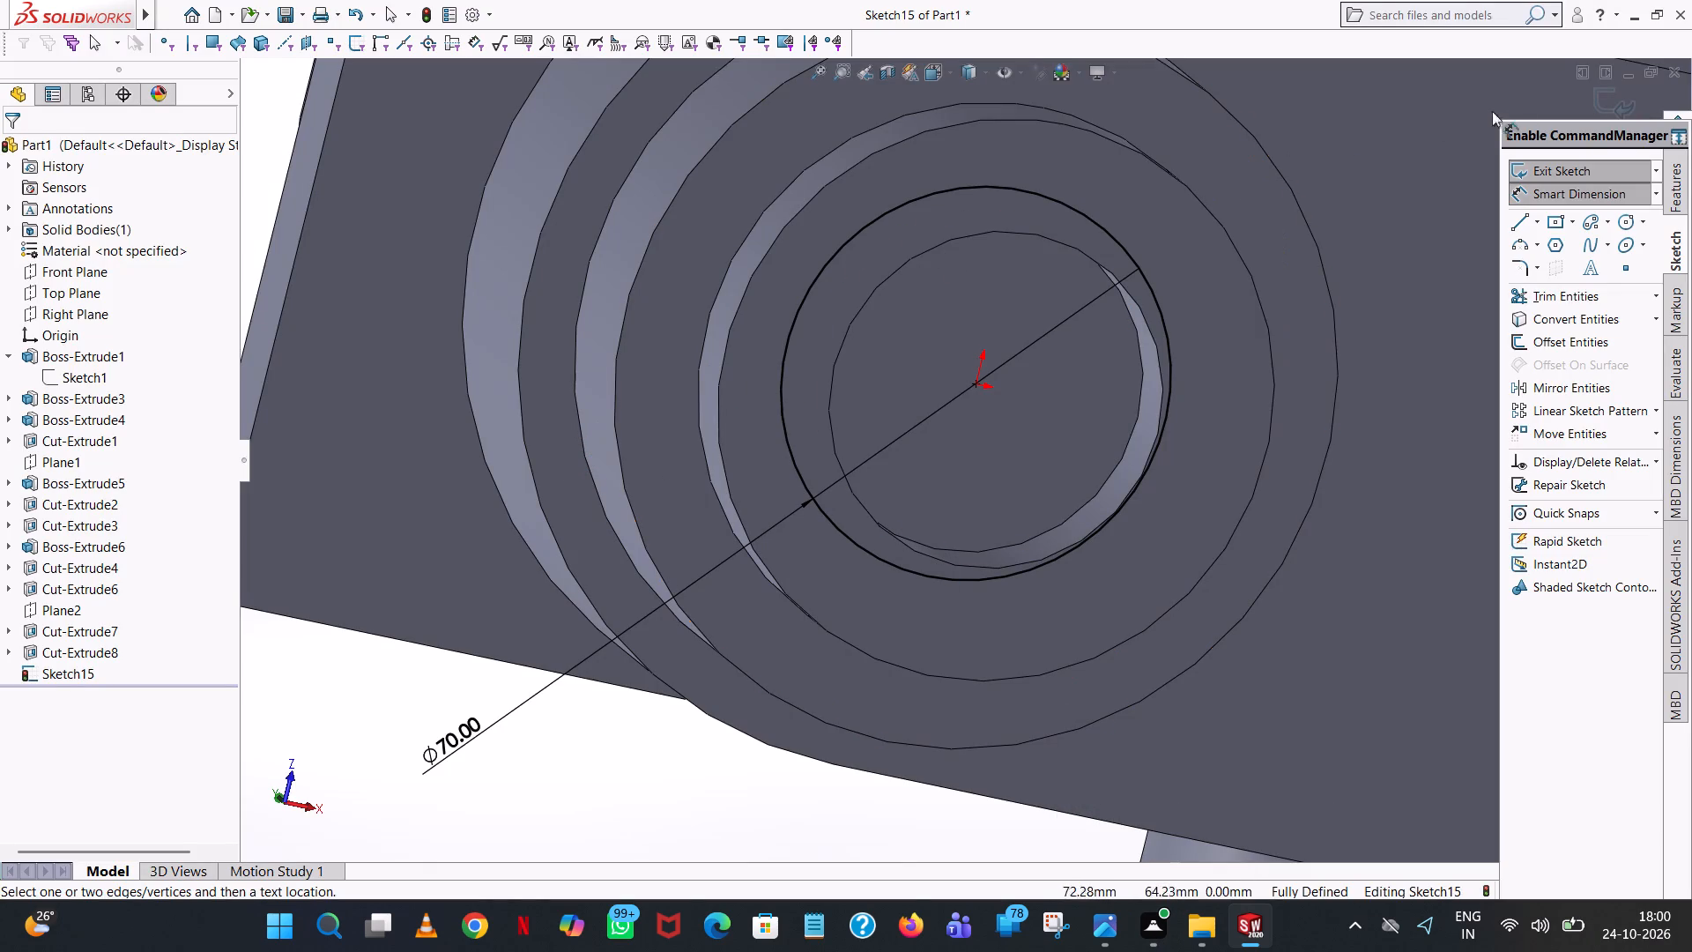
Cut-extrude the 70 mm circle from the bore floor to a Blind depth of 10 mm, forming a wider internal recess.
{"action": "left_click", "coordinate": [1677, 183]}
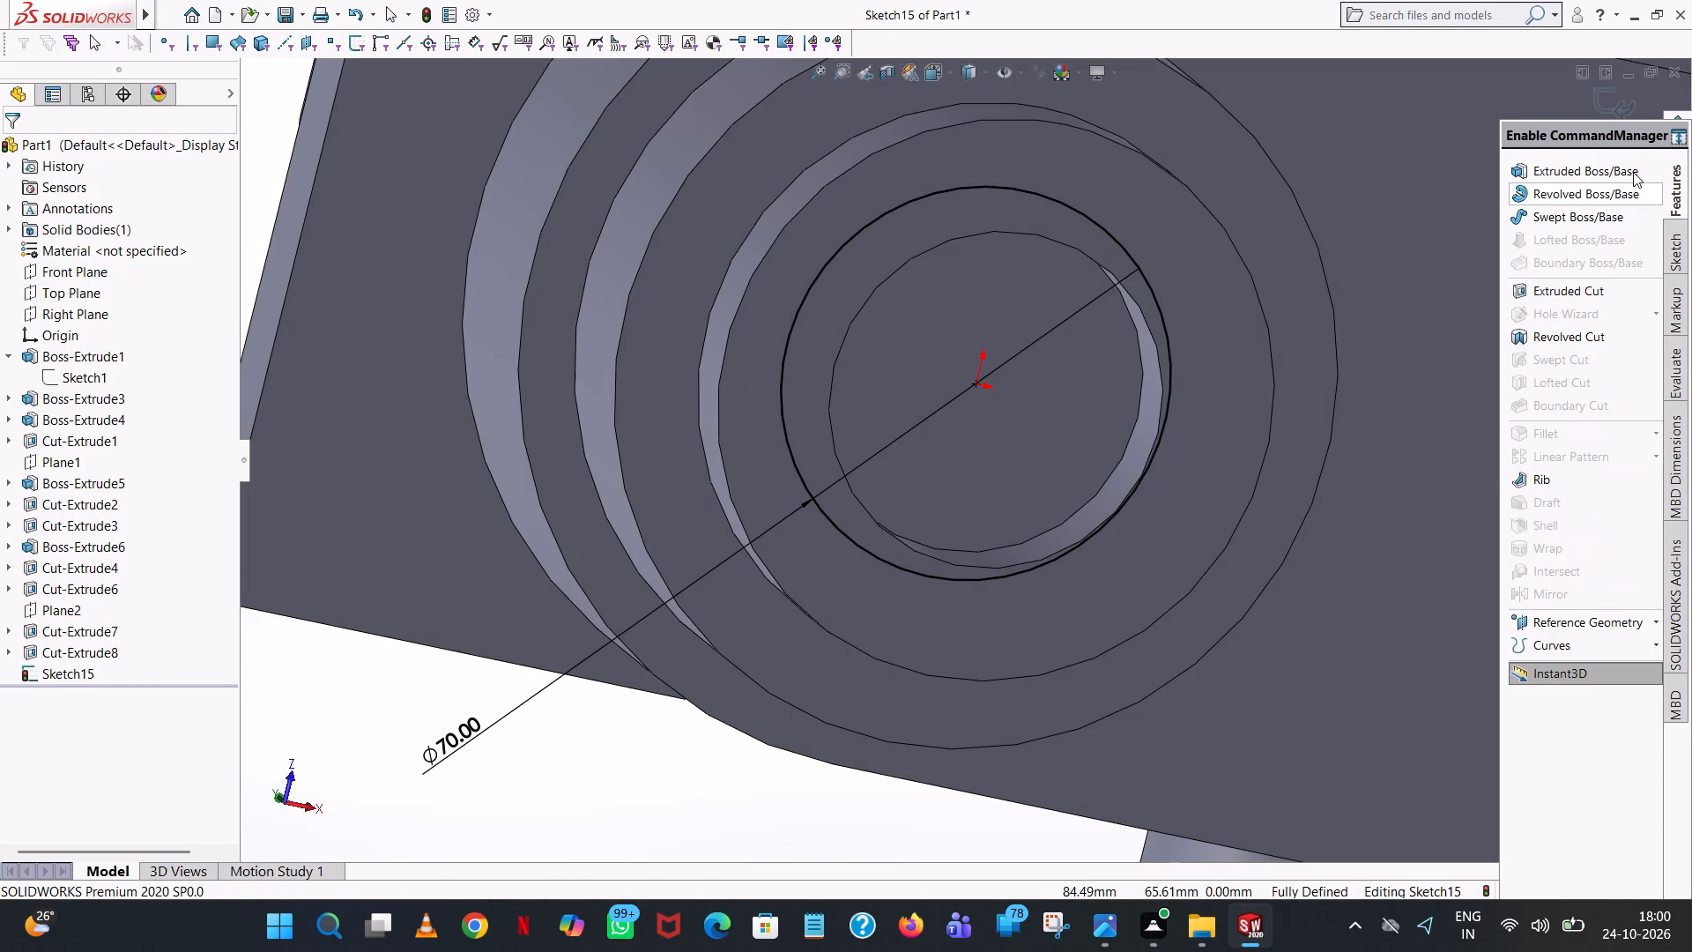
{"action": "left_click", "coordinate": [1511, 286]}
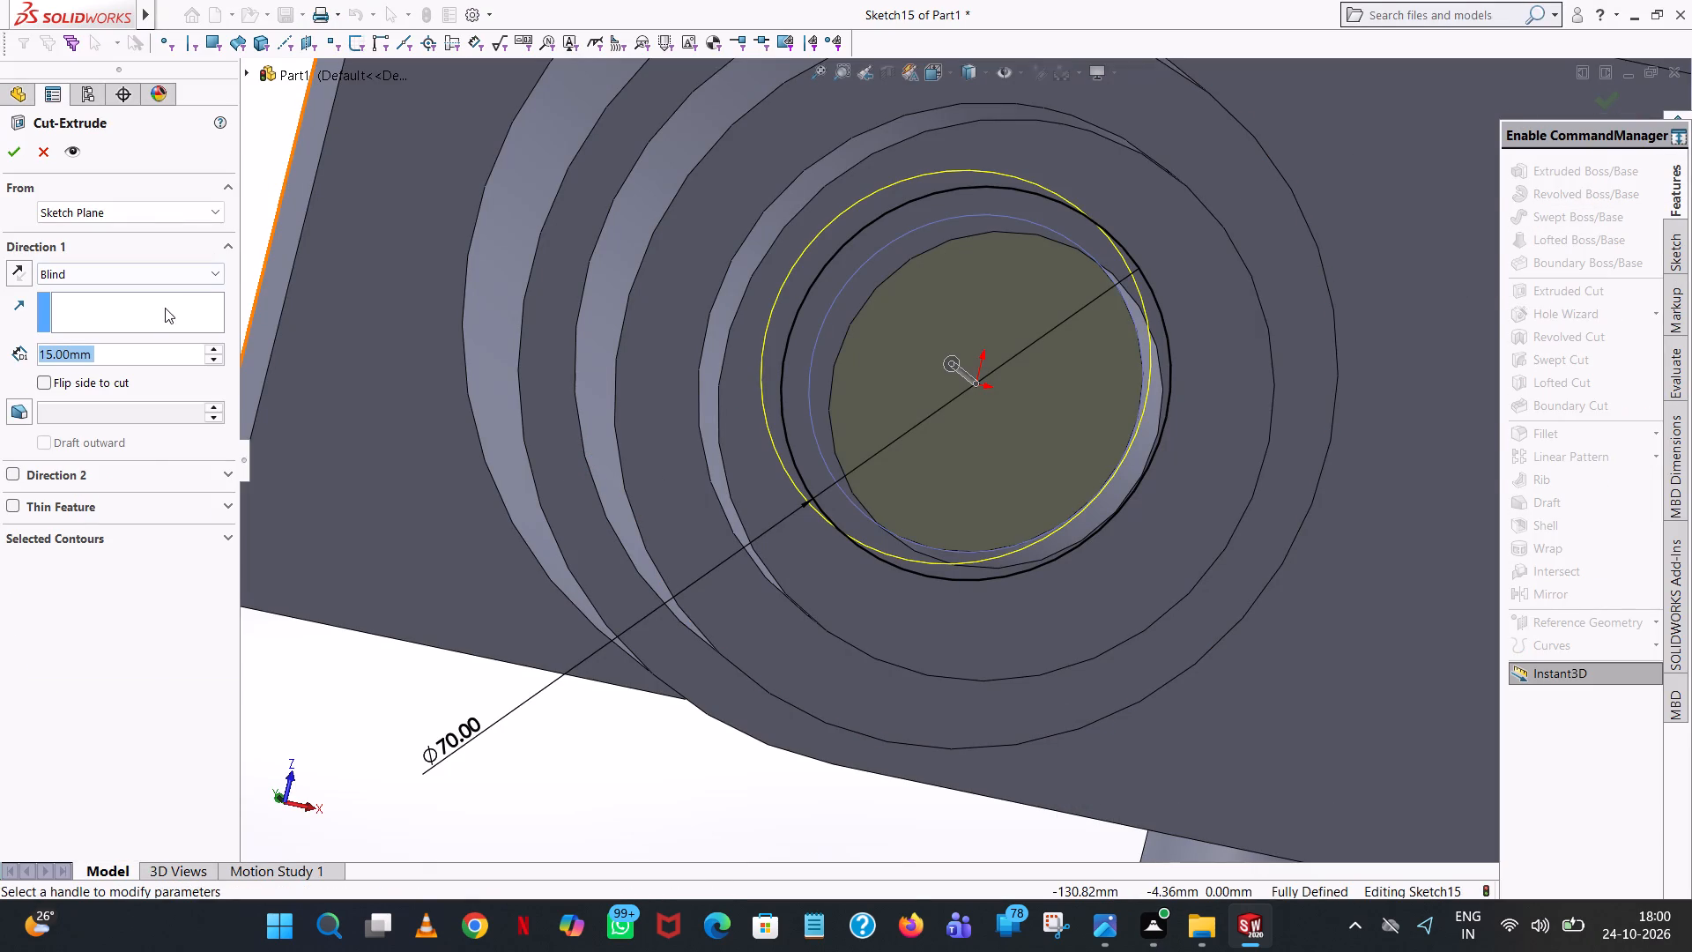
{"action": "type", "text": "10"}
{"action": "key", "text": "Return"}
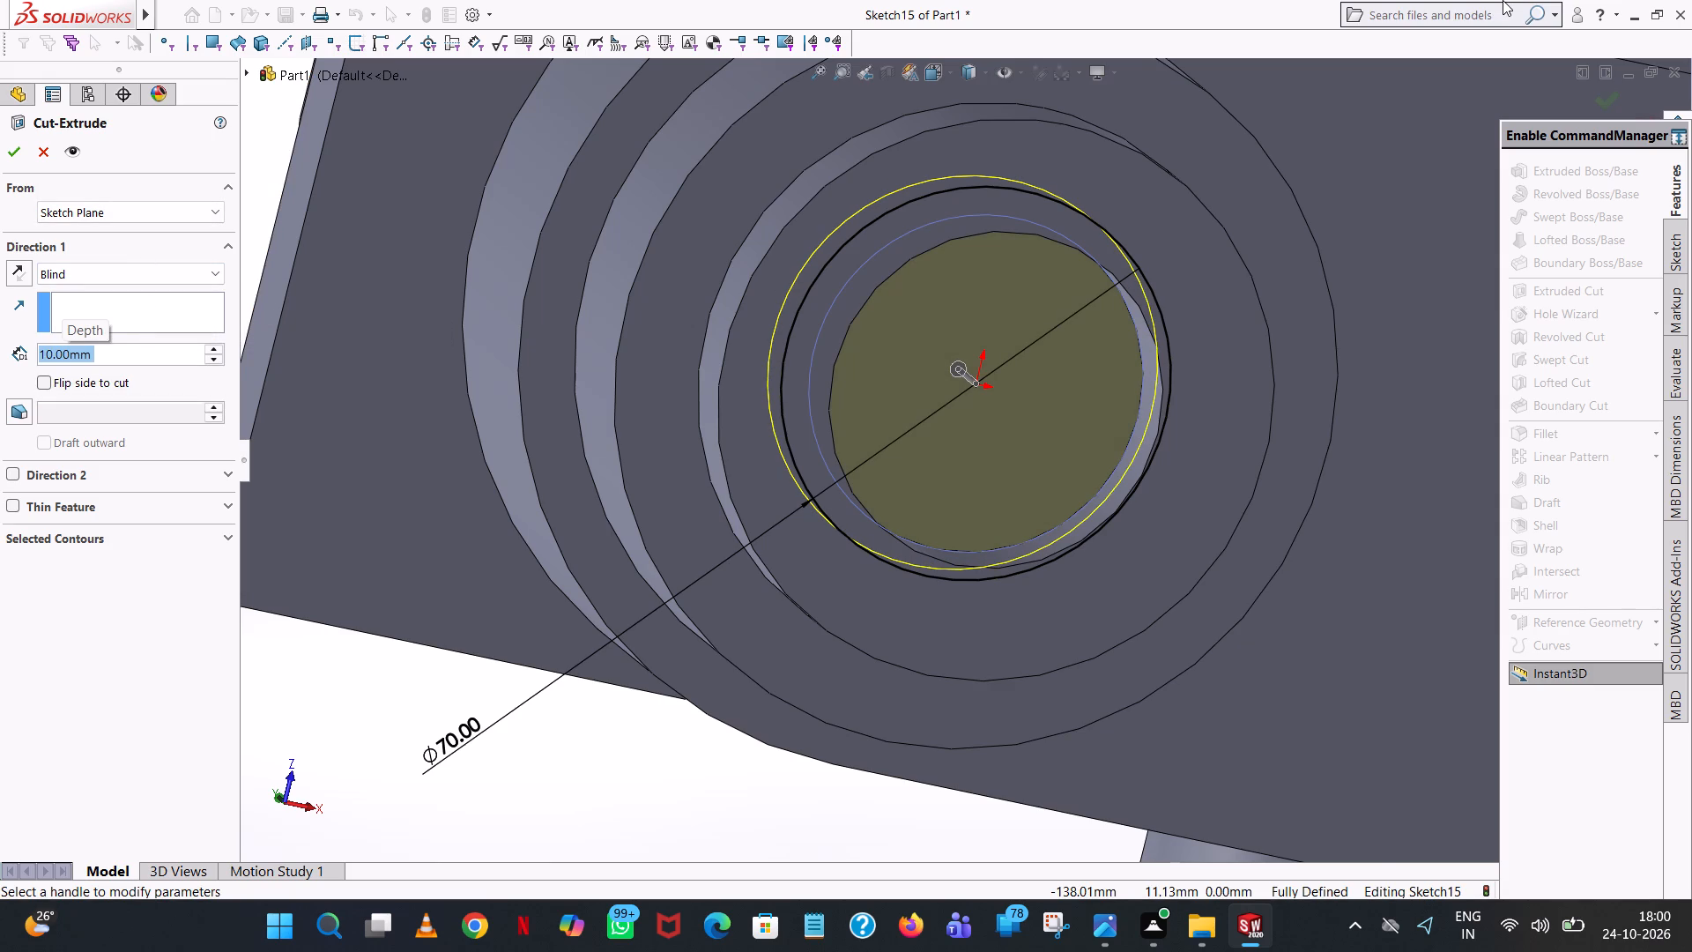
{"action": "left_click", "coordinate": [7, 145]}
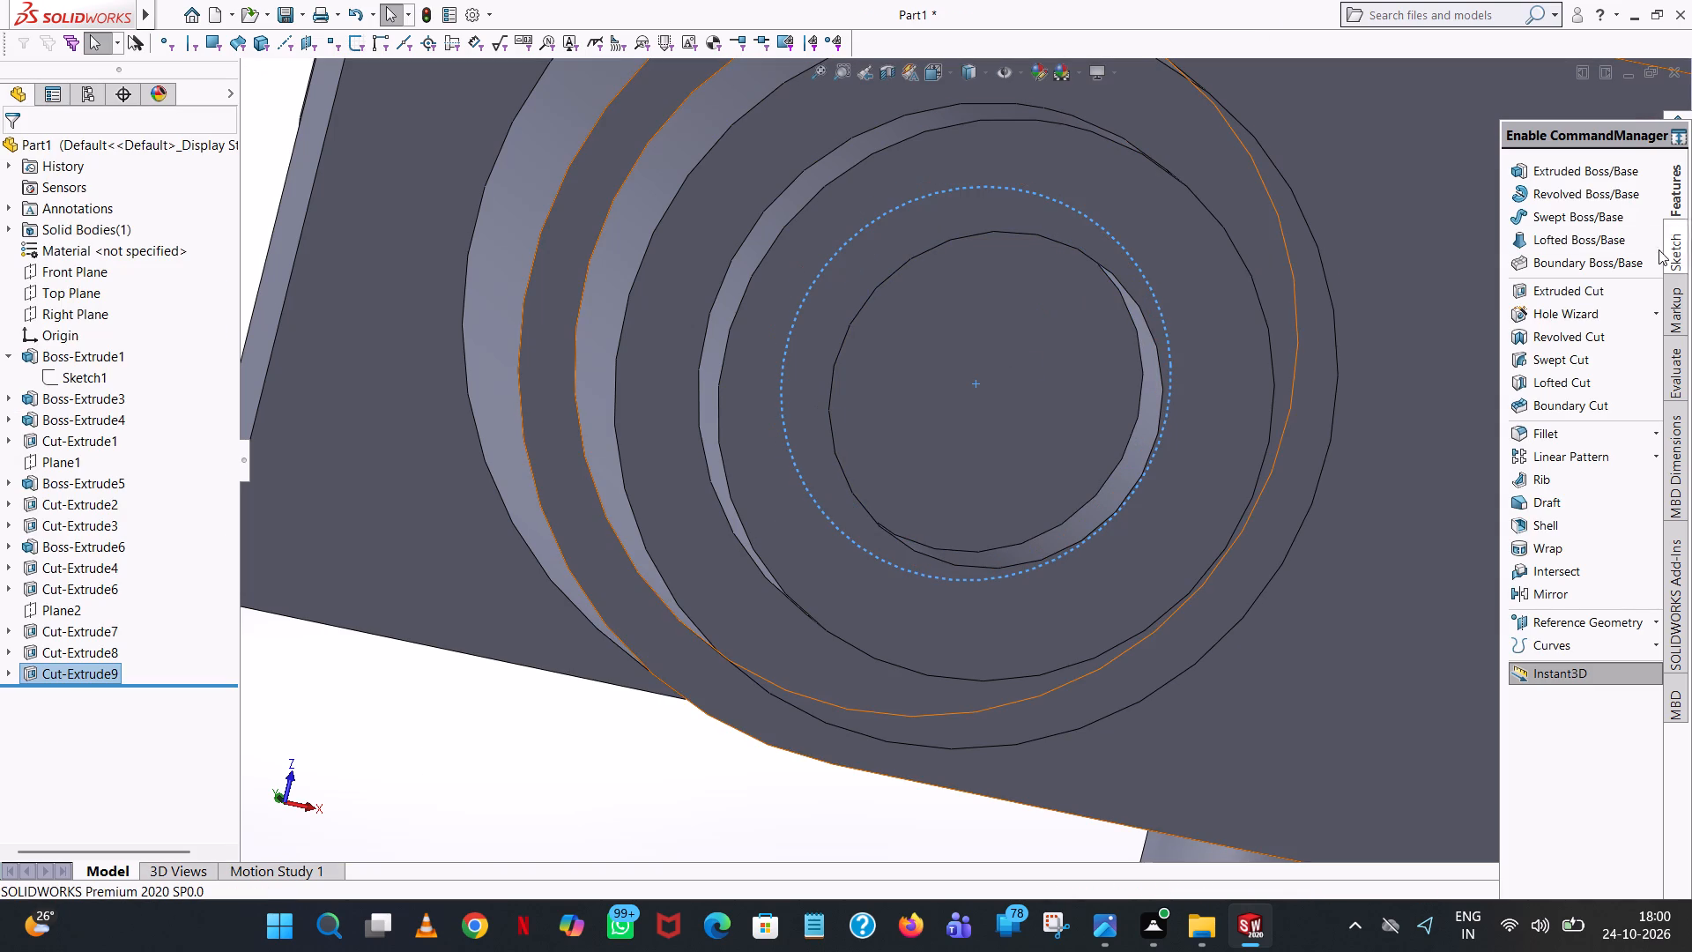
Start an extruded cut on the recess floor inside the bottom boss and sketch an origin-centred circle of about 33 mm radius.
{"action": "left_click", "coordinate": [1611, 296]}
{"action": "left_click", "coordinate": [965, 372]}
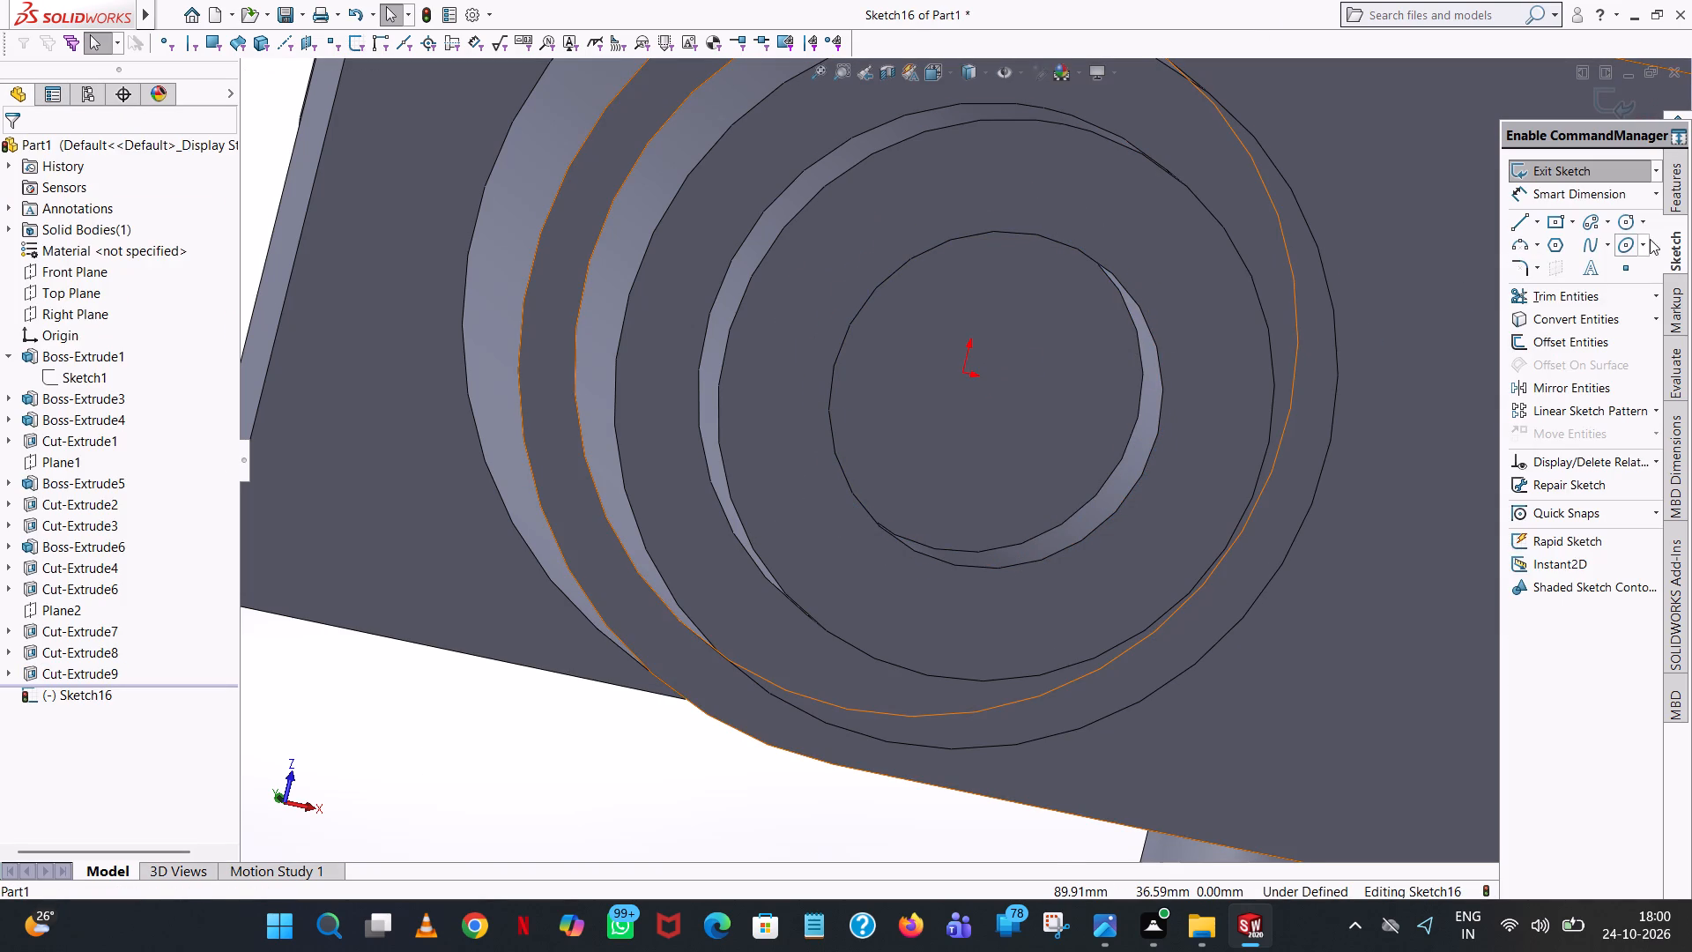
{"action": "left_click", "coordinate": [1621, 219]}
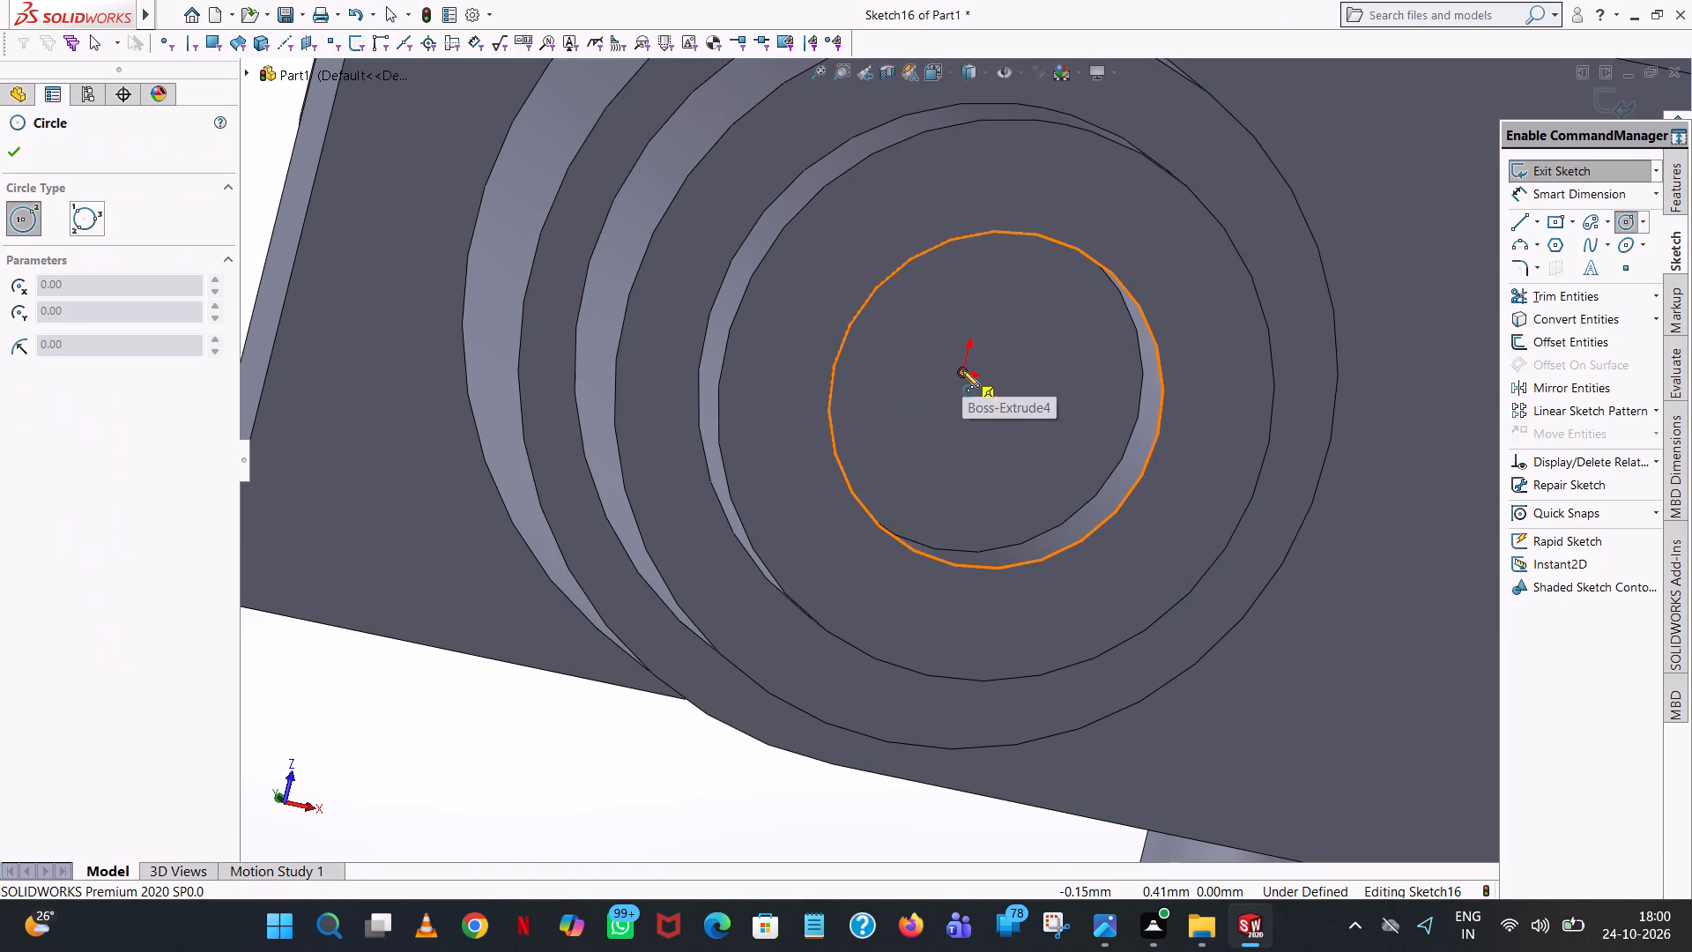
{"action": "scroll", "coordinate": [985, 386], "scroll_direction": "down", "scroll_amount": 5}
{"action": "middle_click_drag", "start_coordinate": [1075, 418], "coordinate": [1121, 441]}
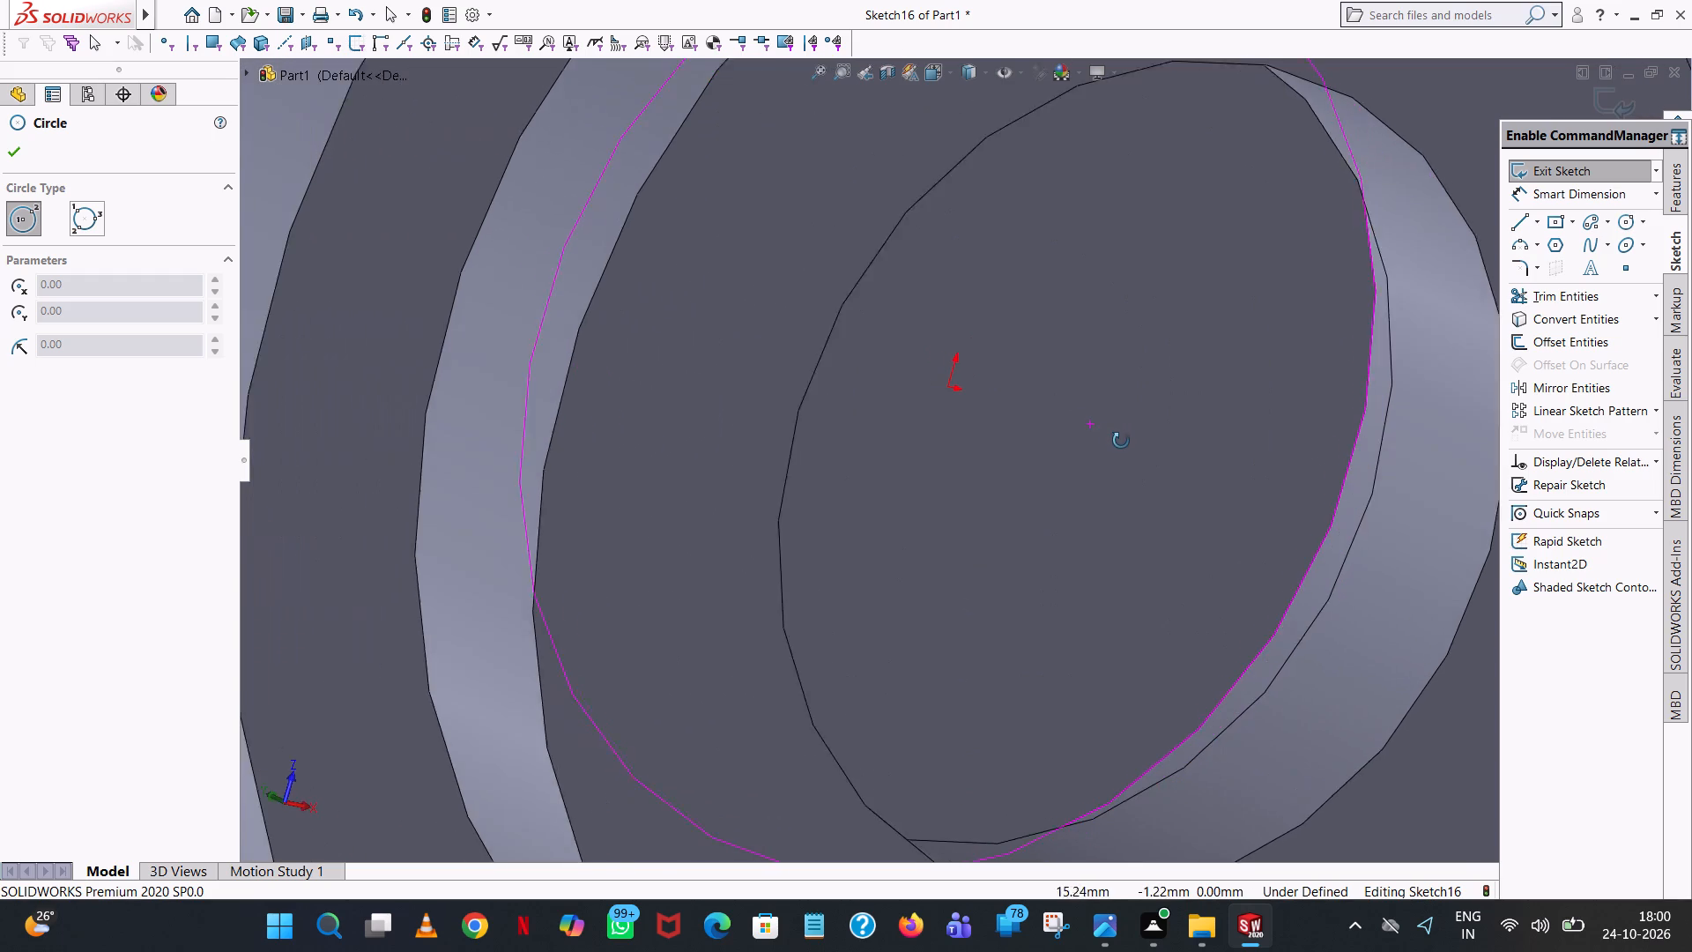
{"action": "middle_click_drag", "start_coordinate": [1121, 441], "coordinate": [1062, 383]}
{"action": "scroll", "coordinate": [1063, 384], "scroll_direction": "down", "scroll_amount": 1}
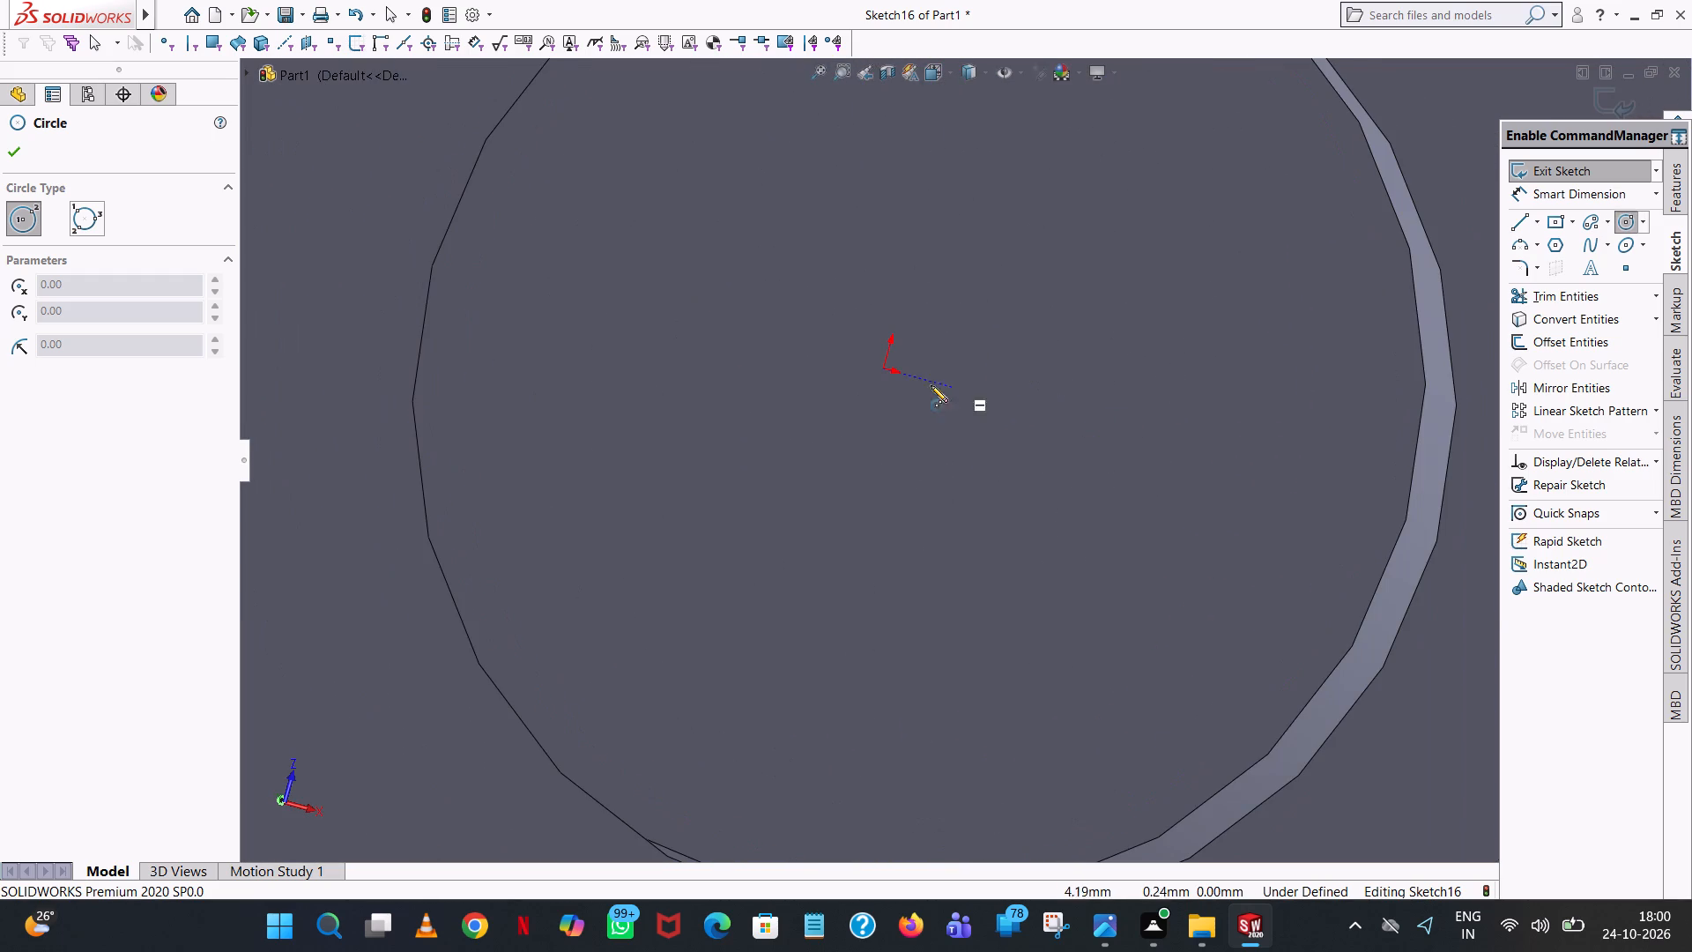
{"action": "left_click", "coordinate": [882, 368]}
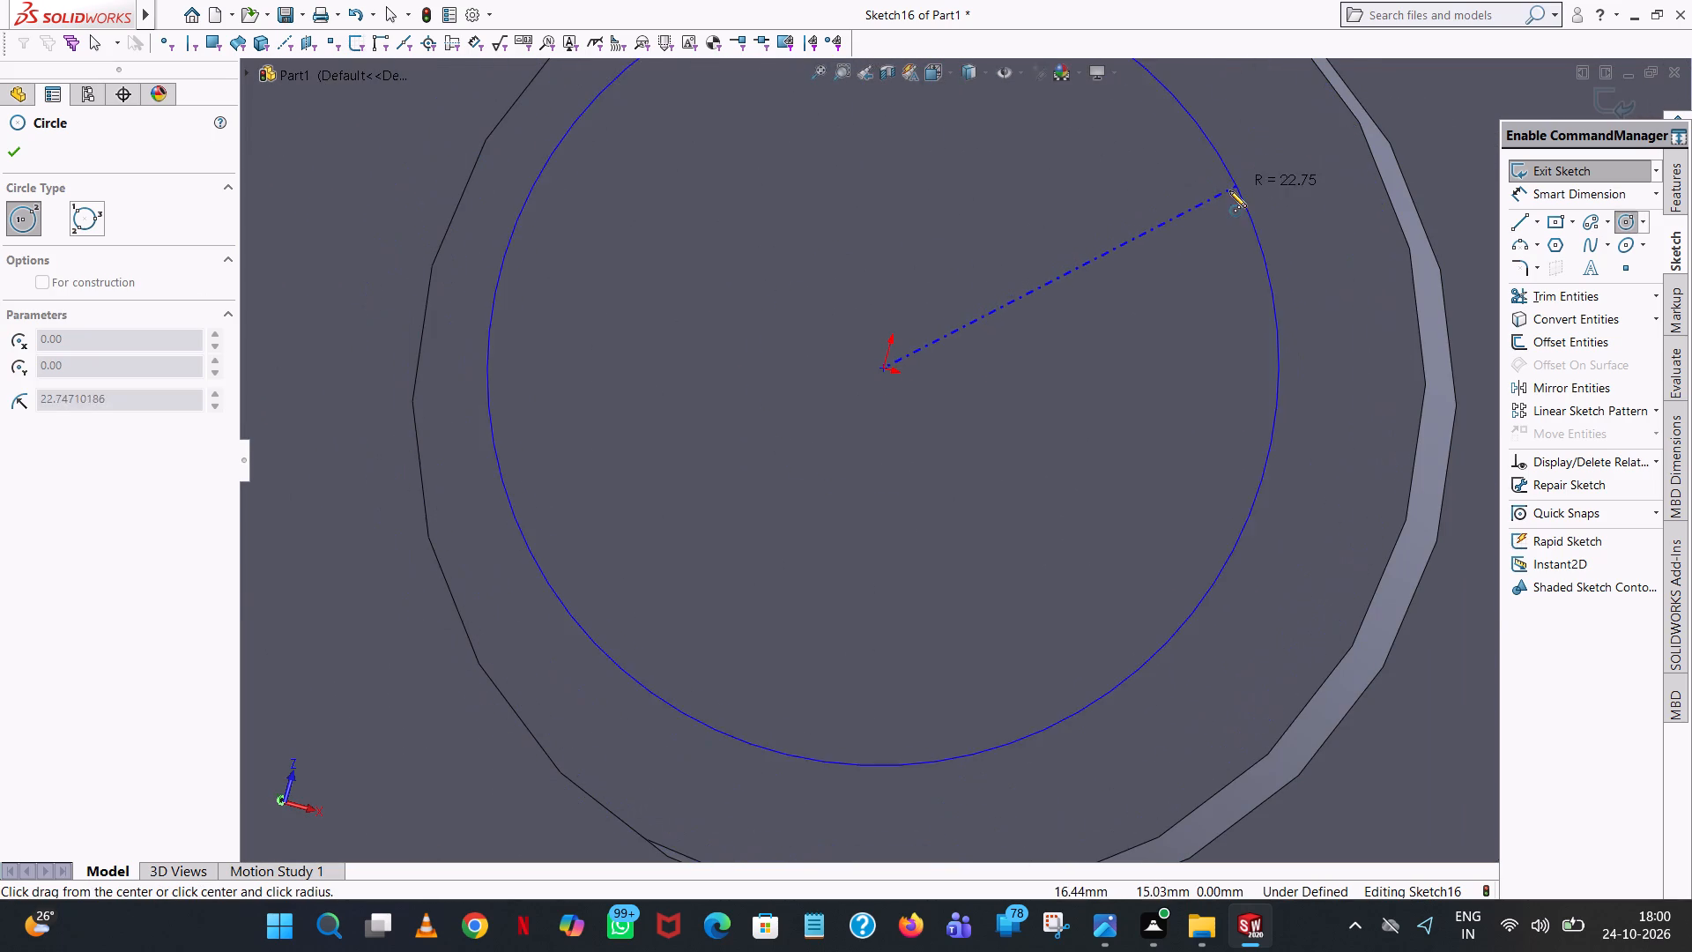
{"action": "middle_click_drag", "start_coordinate": [1245, 214], "coordinate": [1380, 371]}
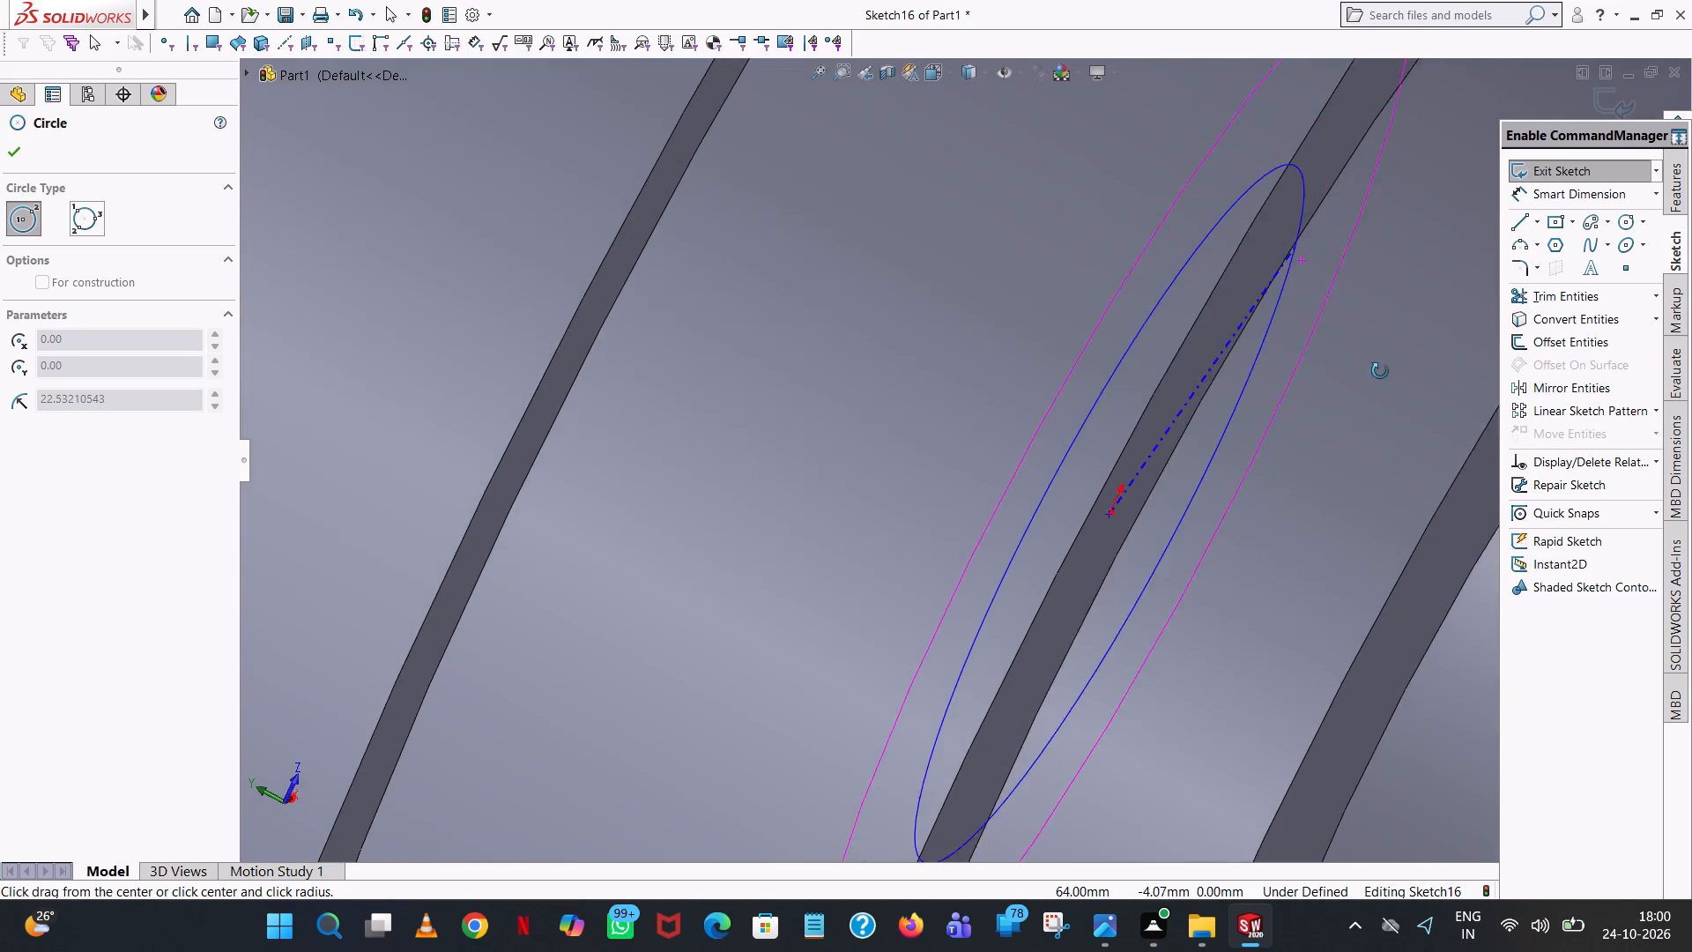
{"action": "middle_click_drag", "start_coordinate": [1380, 371], "coordinate": [1390, 404]}
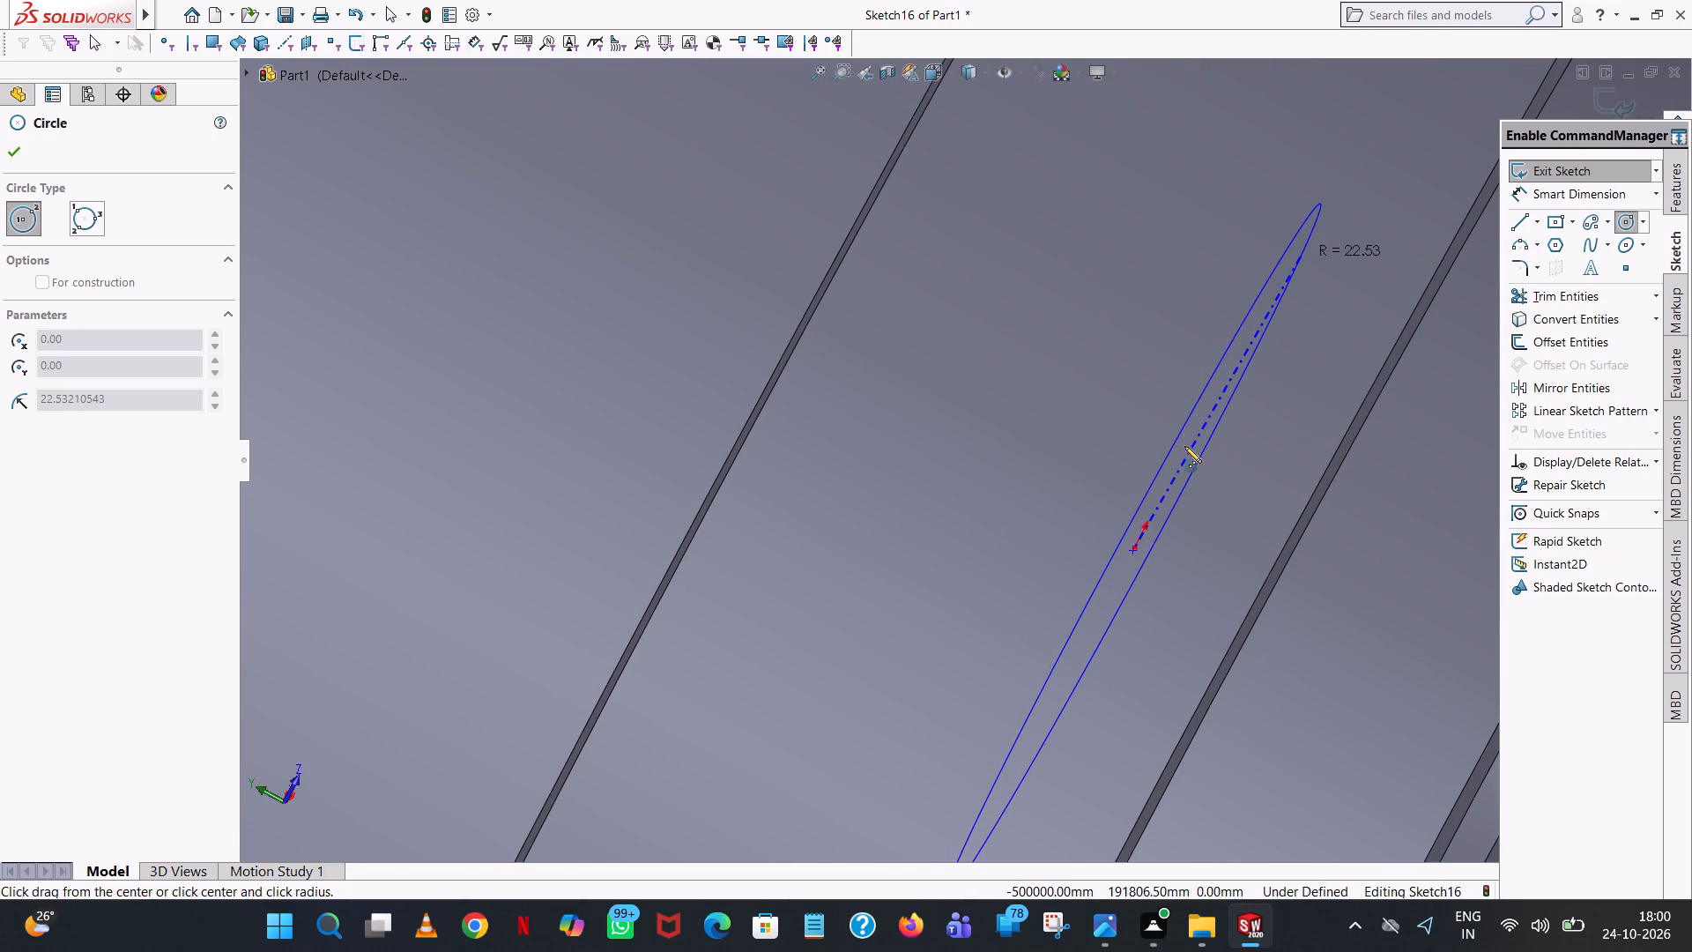
{"action": "scroll", "coordinate": [1184, 446], "scroll_direction": "up", "scroll_amount": 3}
{"action": "middle_click_drag", "start_coordinate": [1194, 346], "coordinate": [1102, 293]}
{"action": "scroll", "coordinate": [1133, 325], "scroll_direction": "up", "scroll_amount": 7}
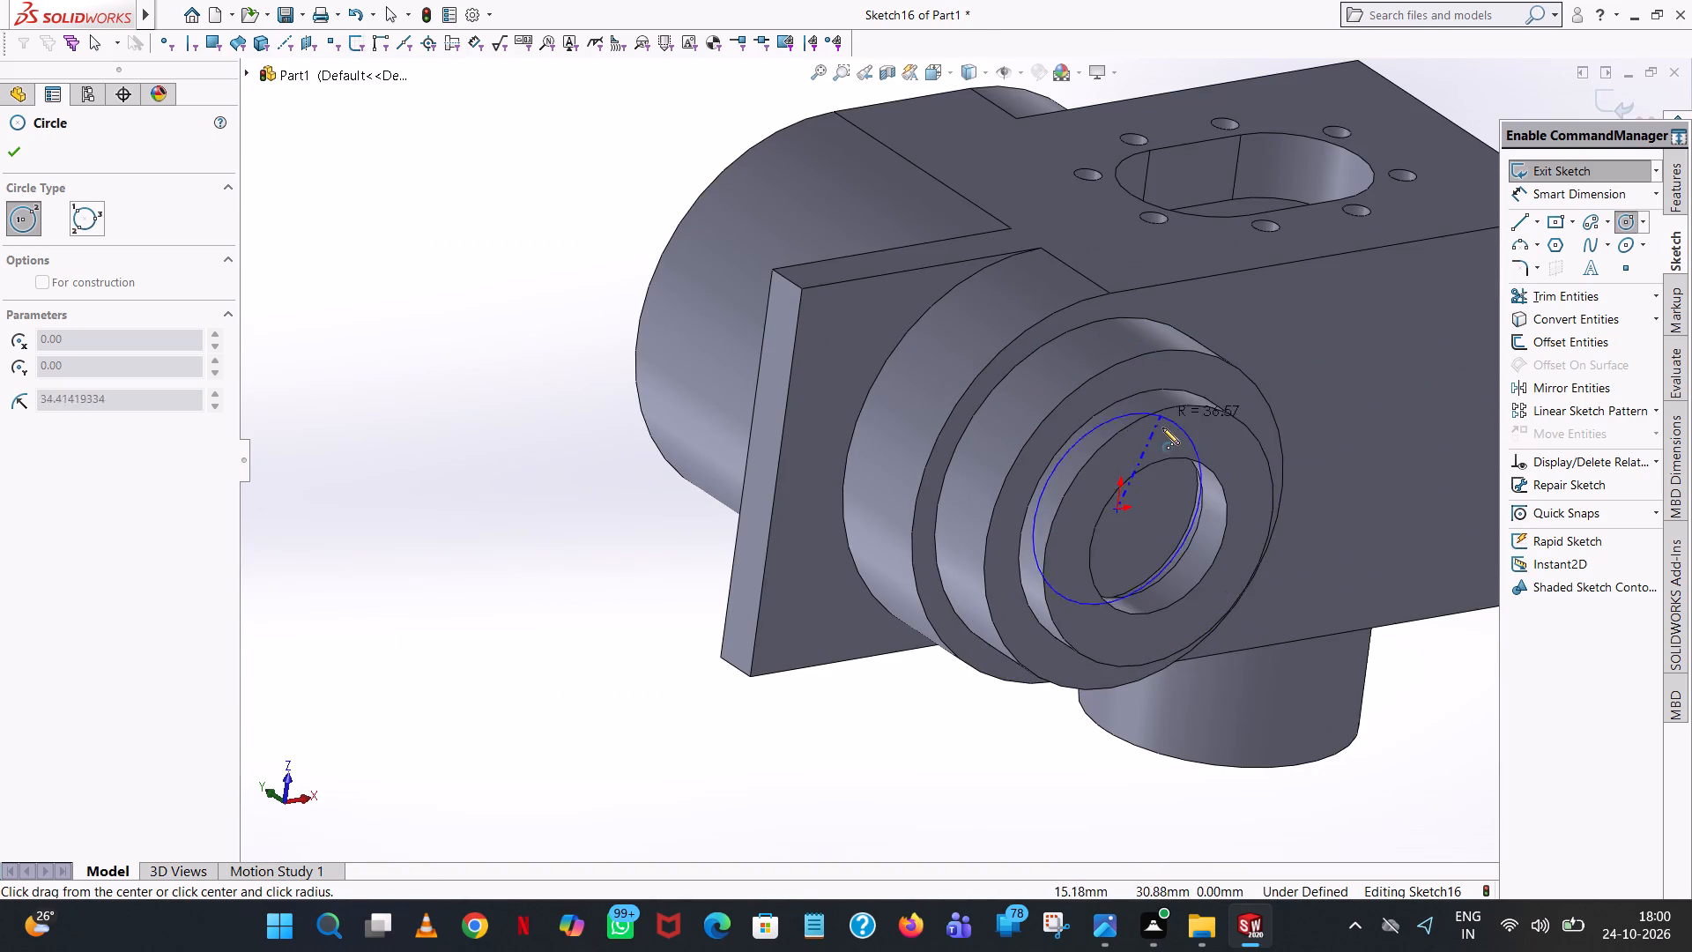
{"action": "middle_click_drag", "start_coordinate": [1161, 509], "coordinate": [1109, 338]}
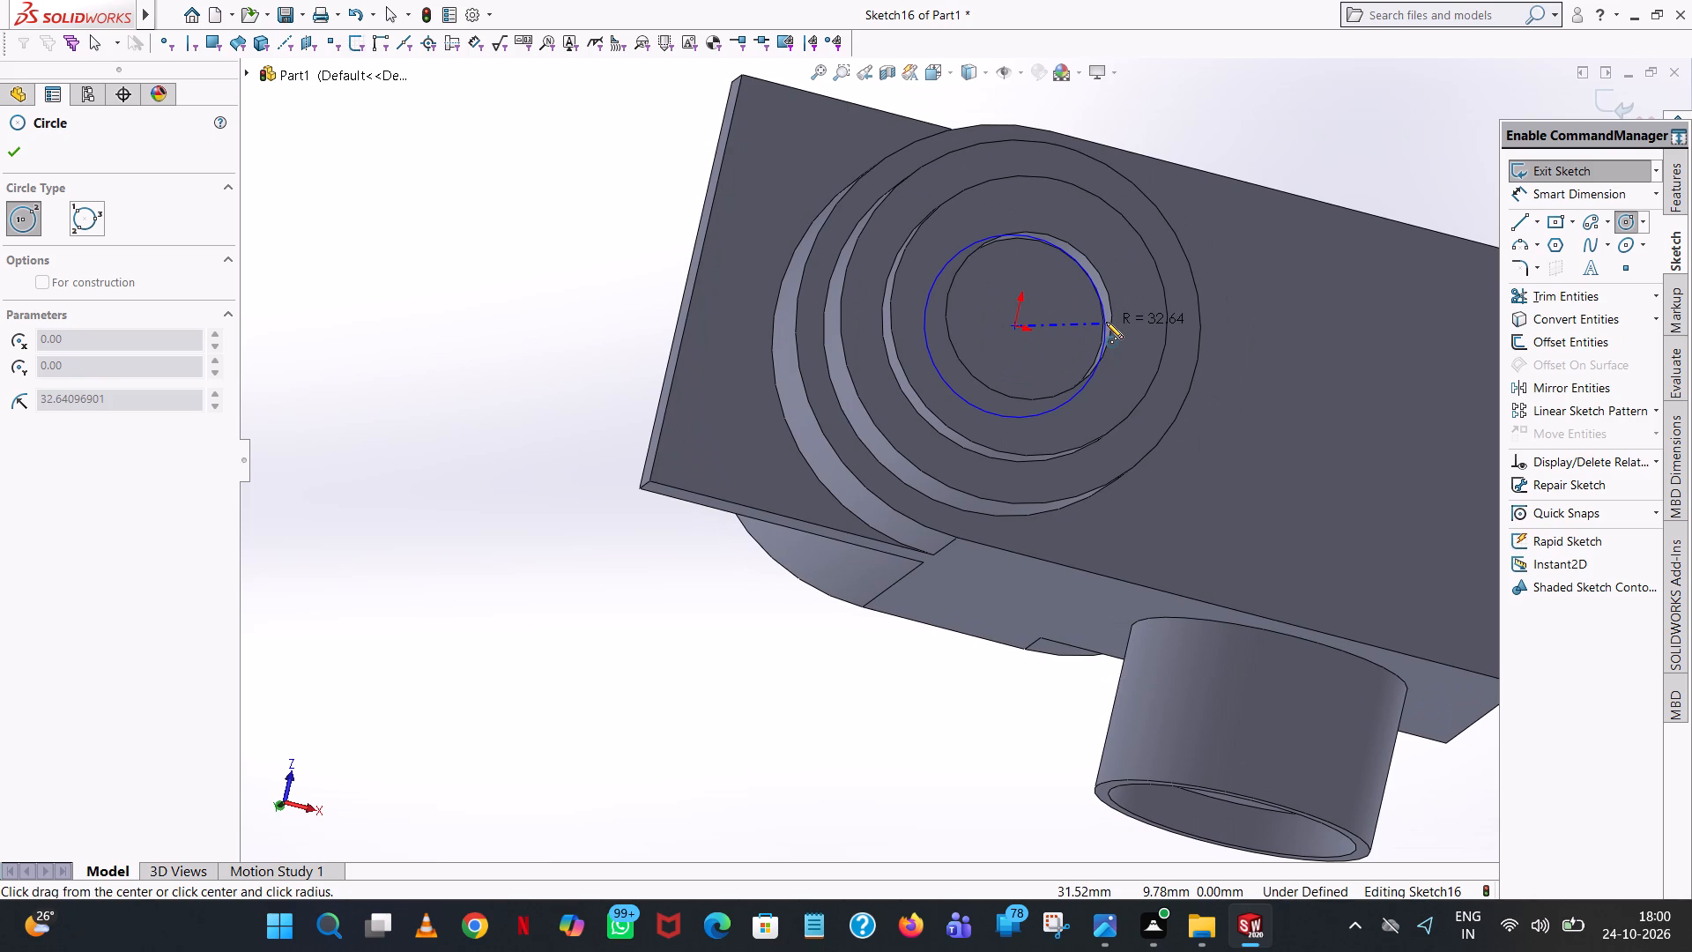
{"action": "left_click", "coordinate": [1106, 322]}
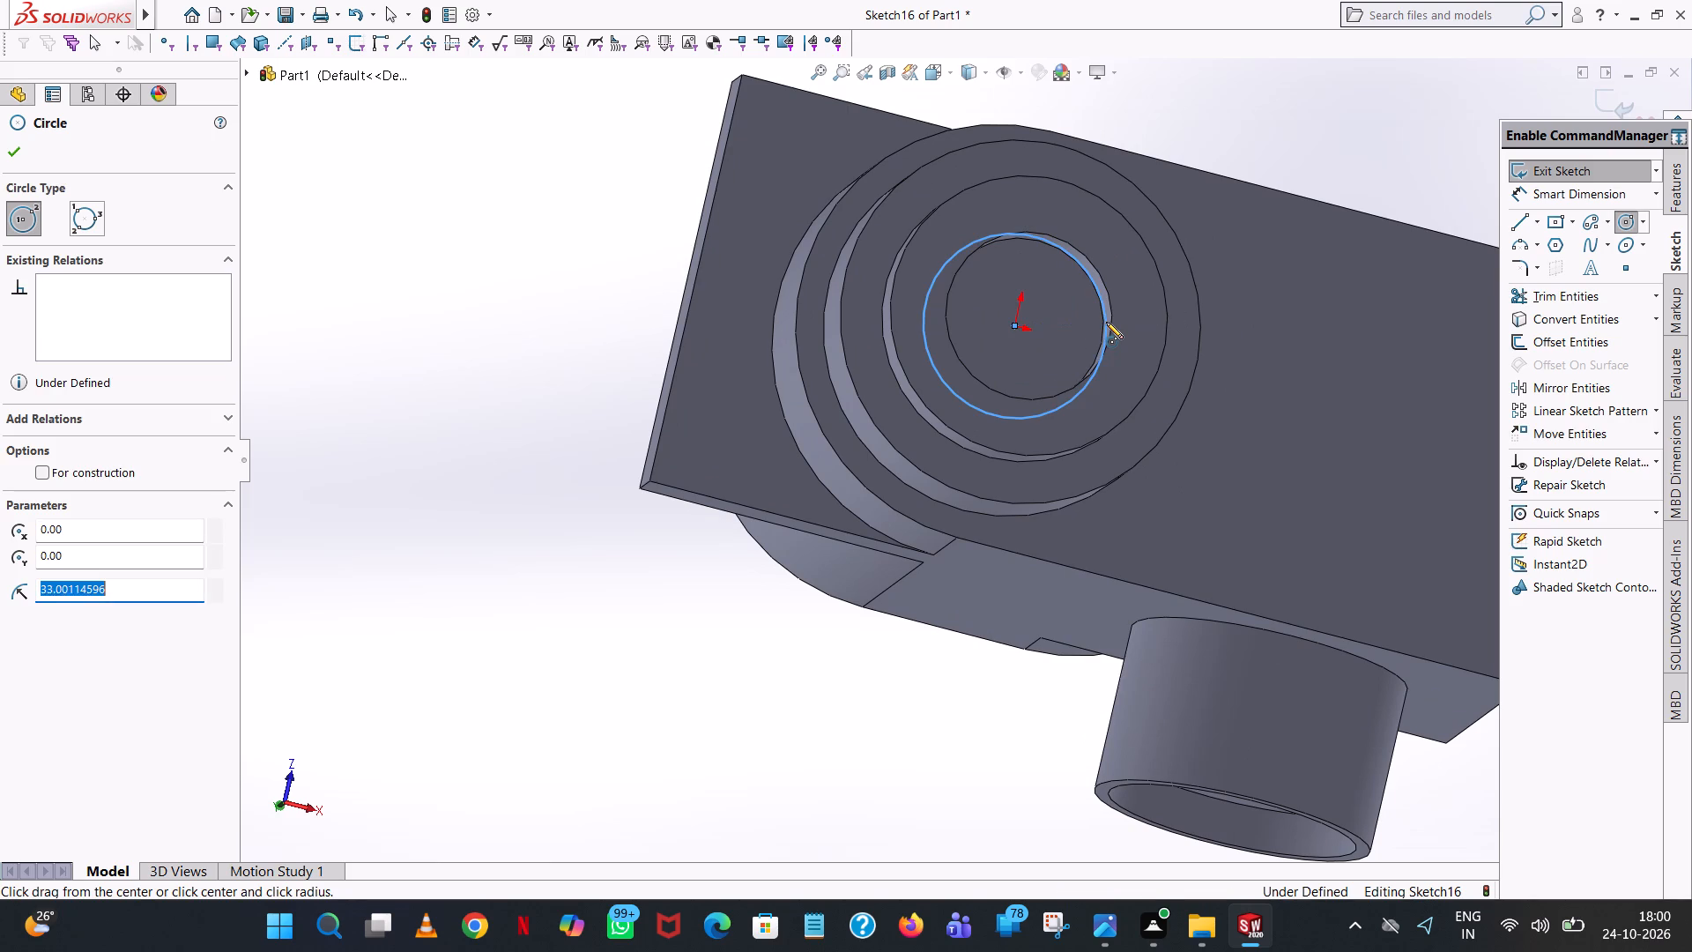
{"action": "right_click", "coordinate": [1106, 322]}
{"action": "left_click", "coordinate": [1208, 346]}
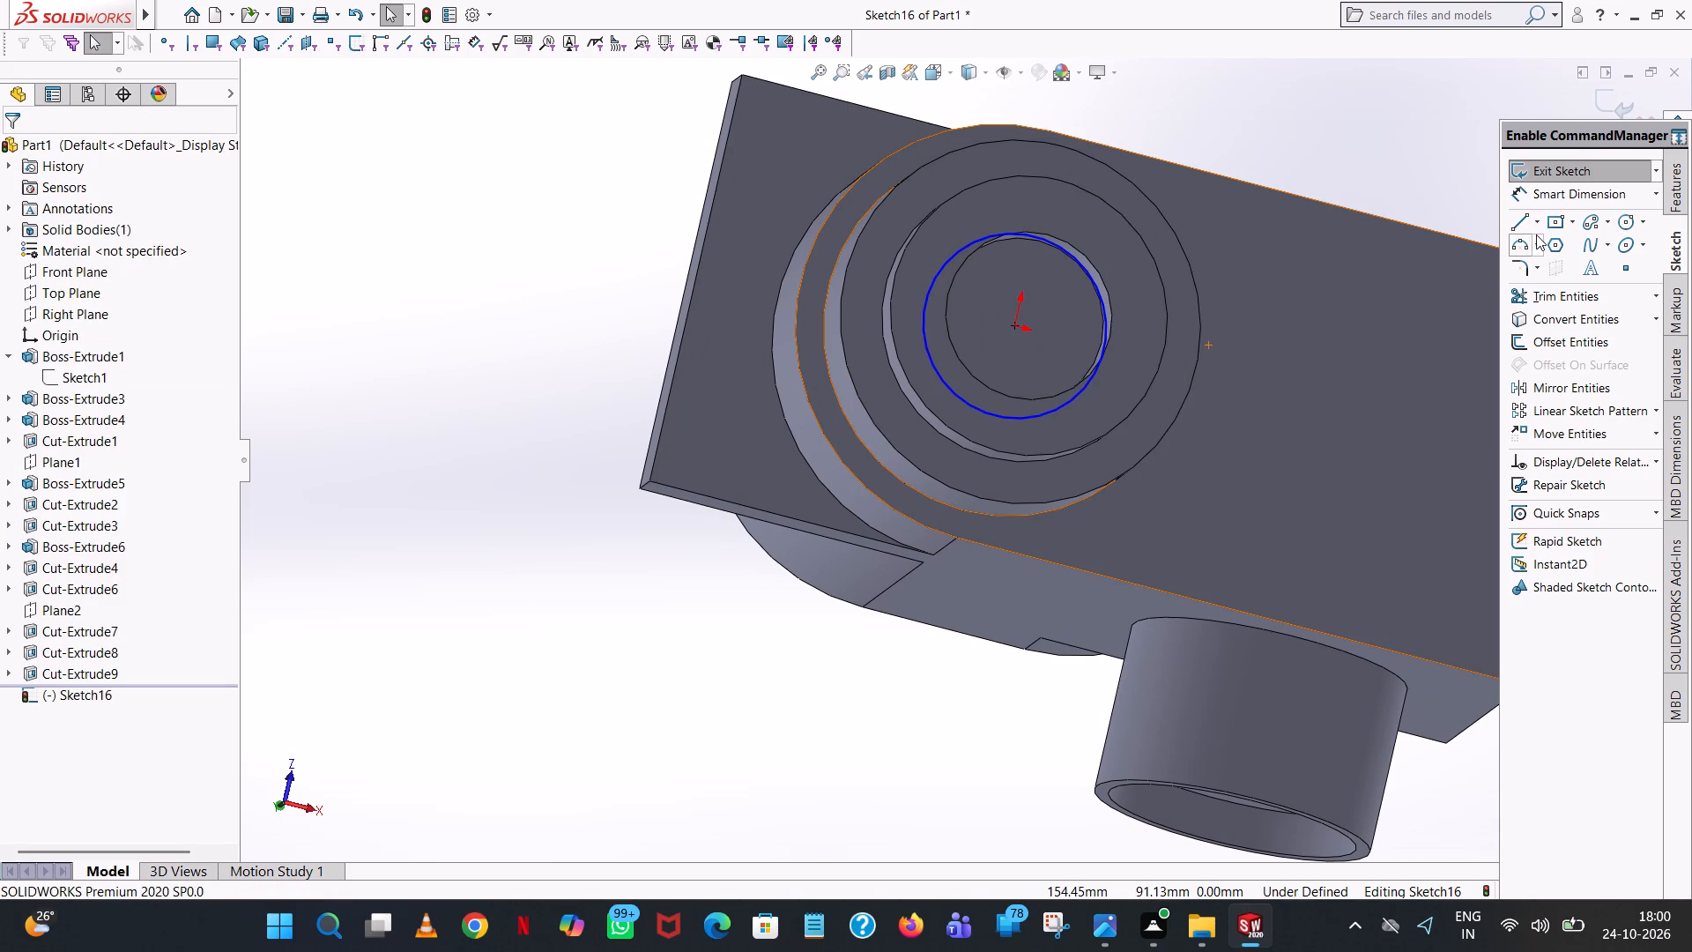
Set the new circle's radius to 40 mm.
{"action": "left_click", "coordinate": [1091, 276]}
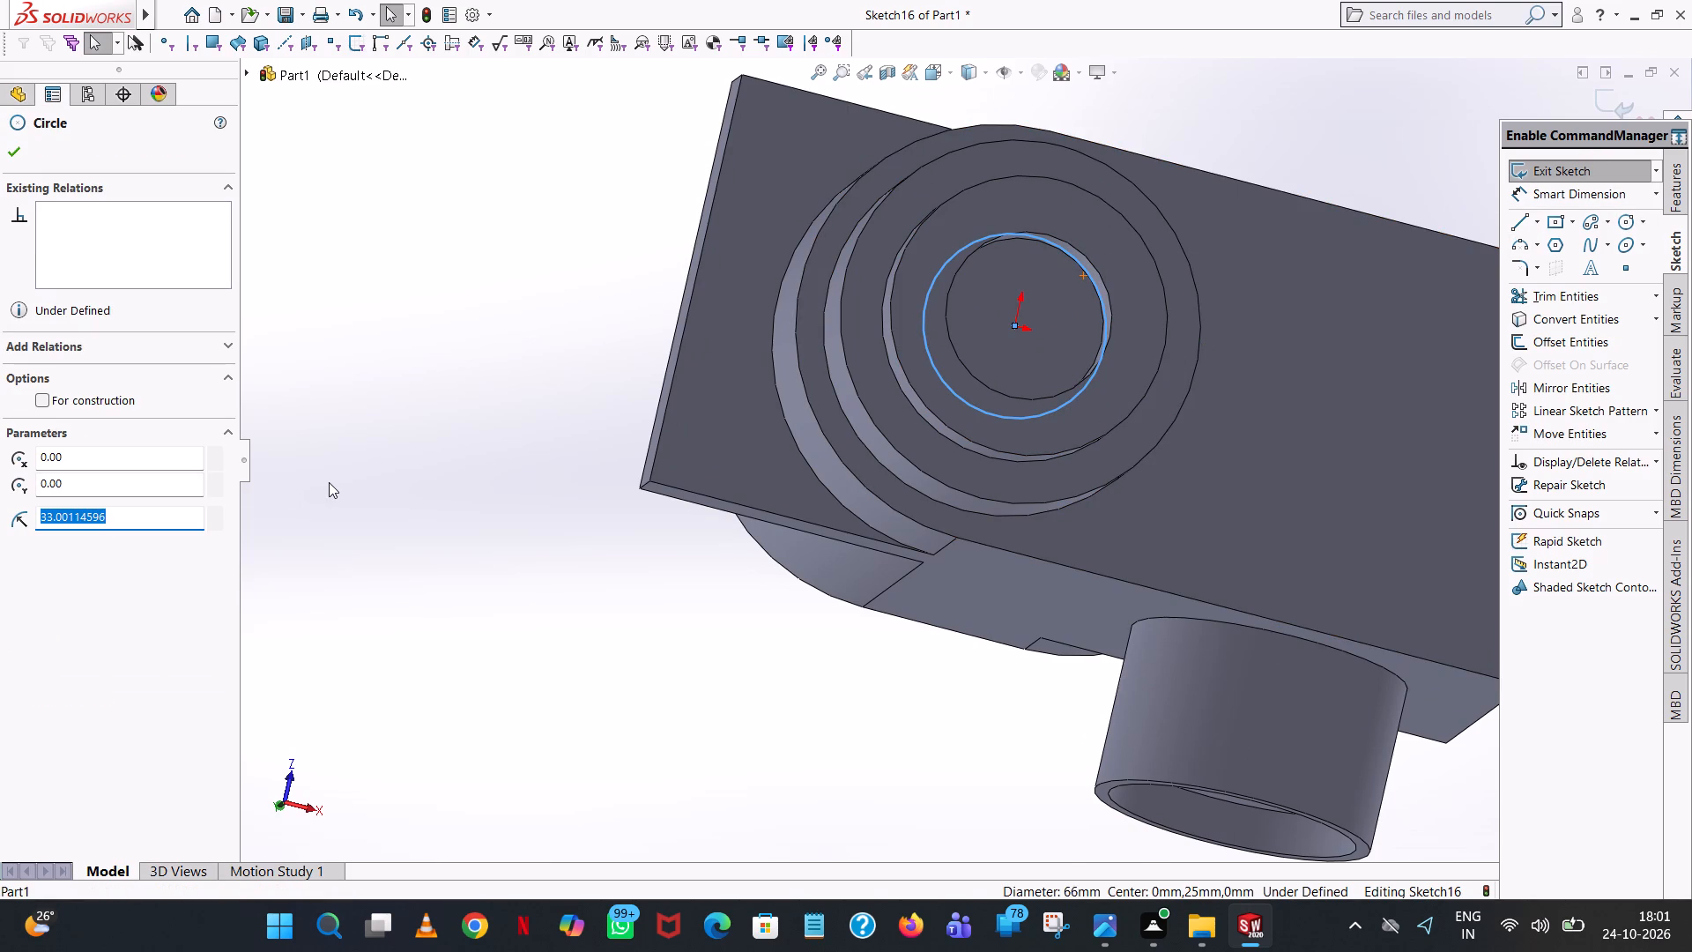
{"action": "type", "text": "40"}
{"action": "key", "text": "Return"}
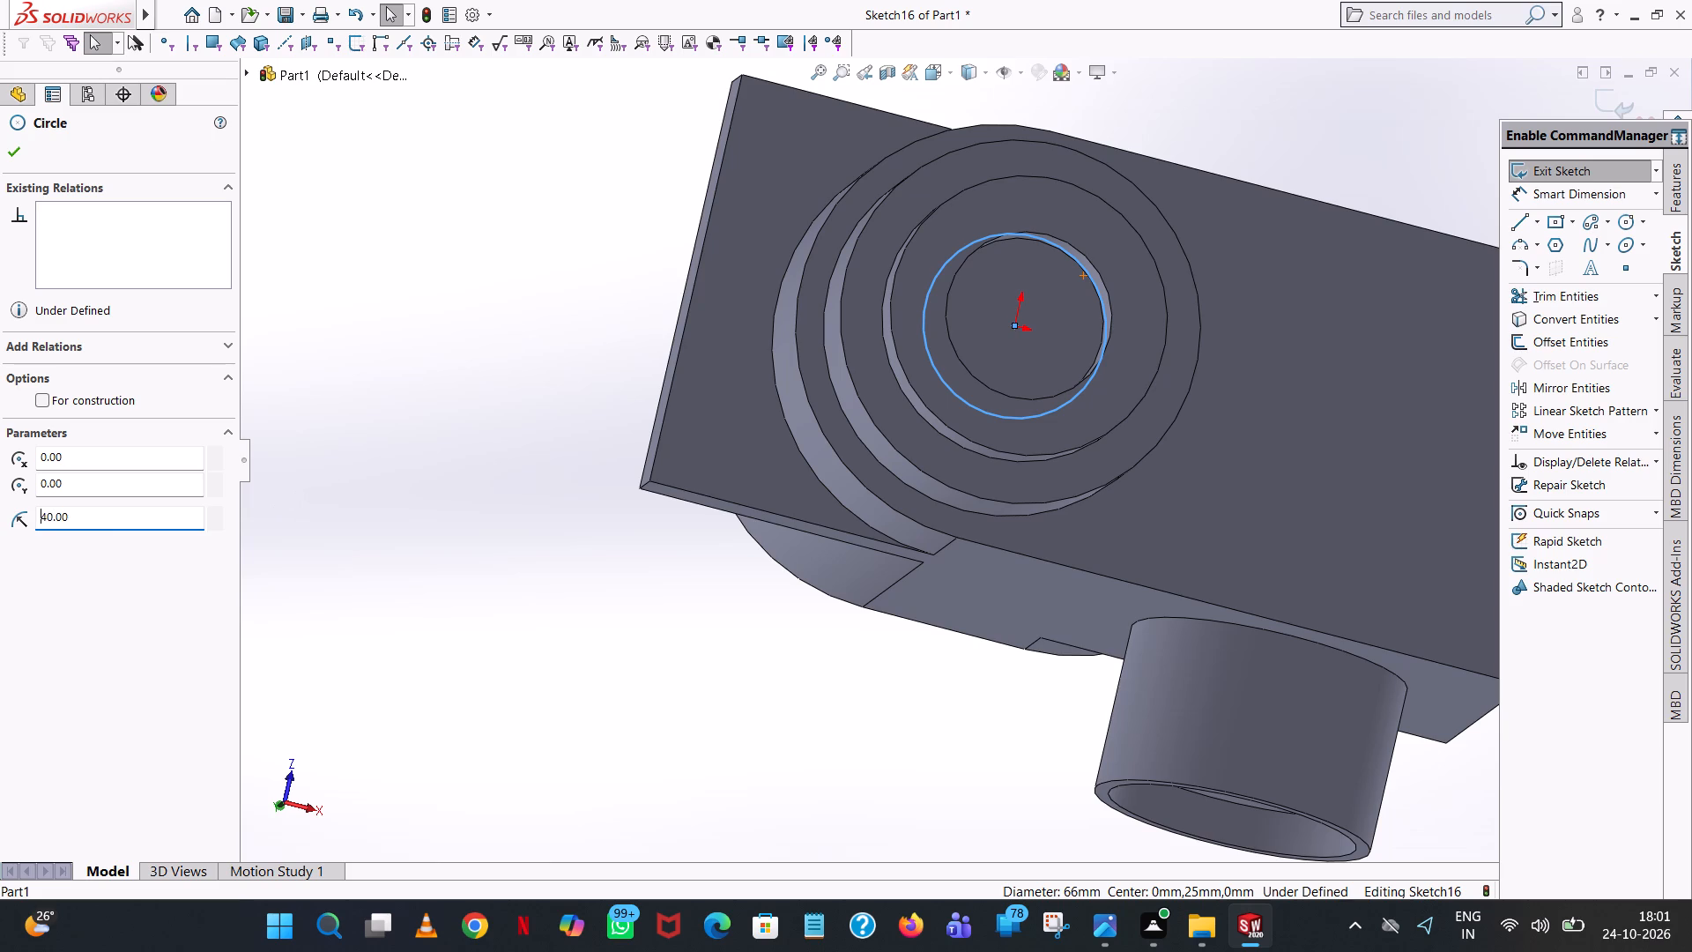
{"action": "left_click", "coordinate": [3, 152]}
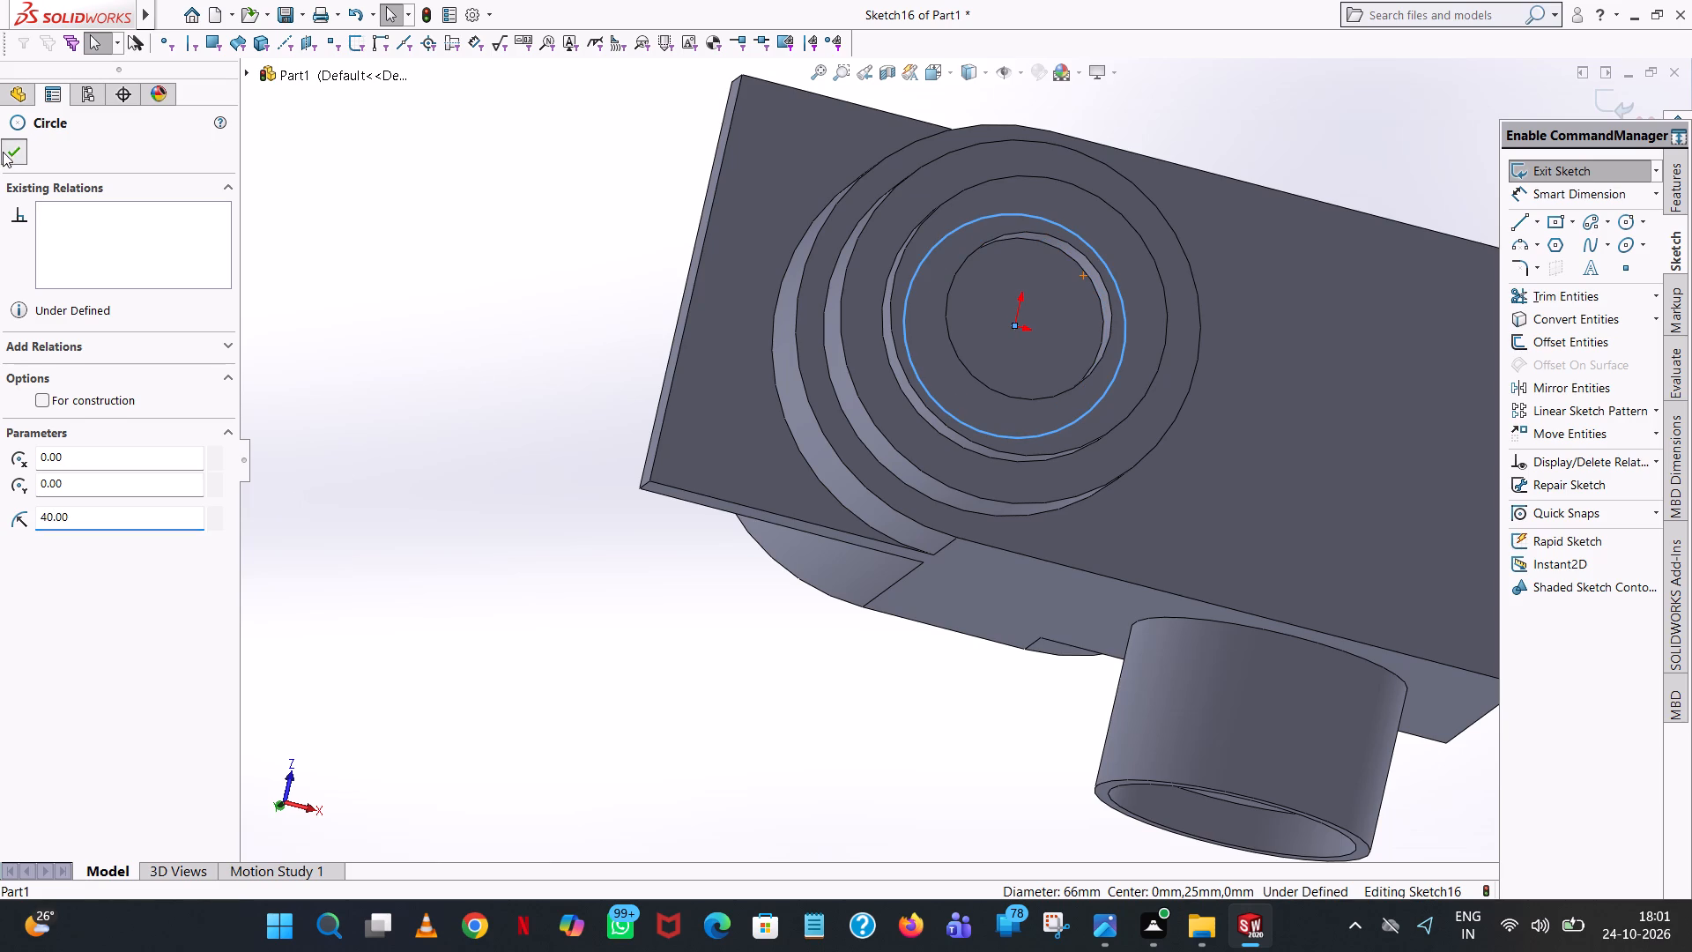
{"action": "left_click", "coordinate": [459, 301]}
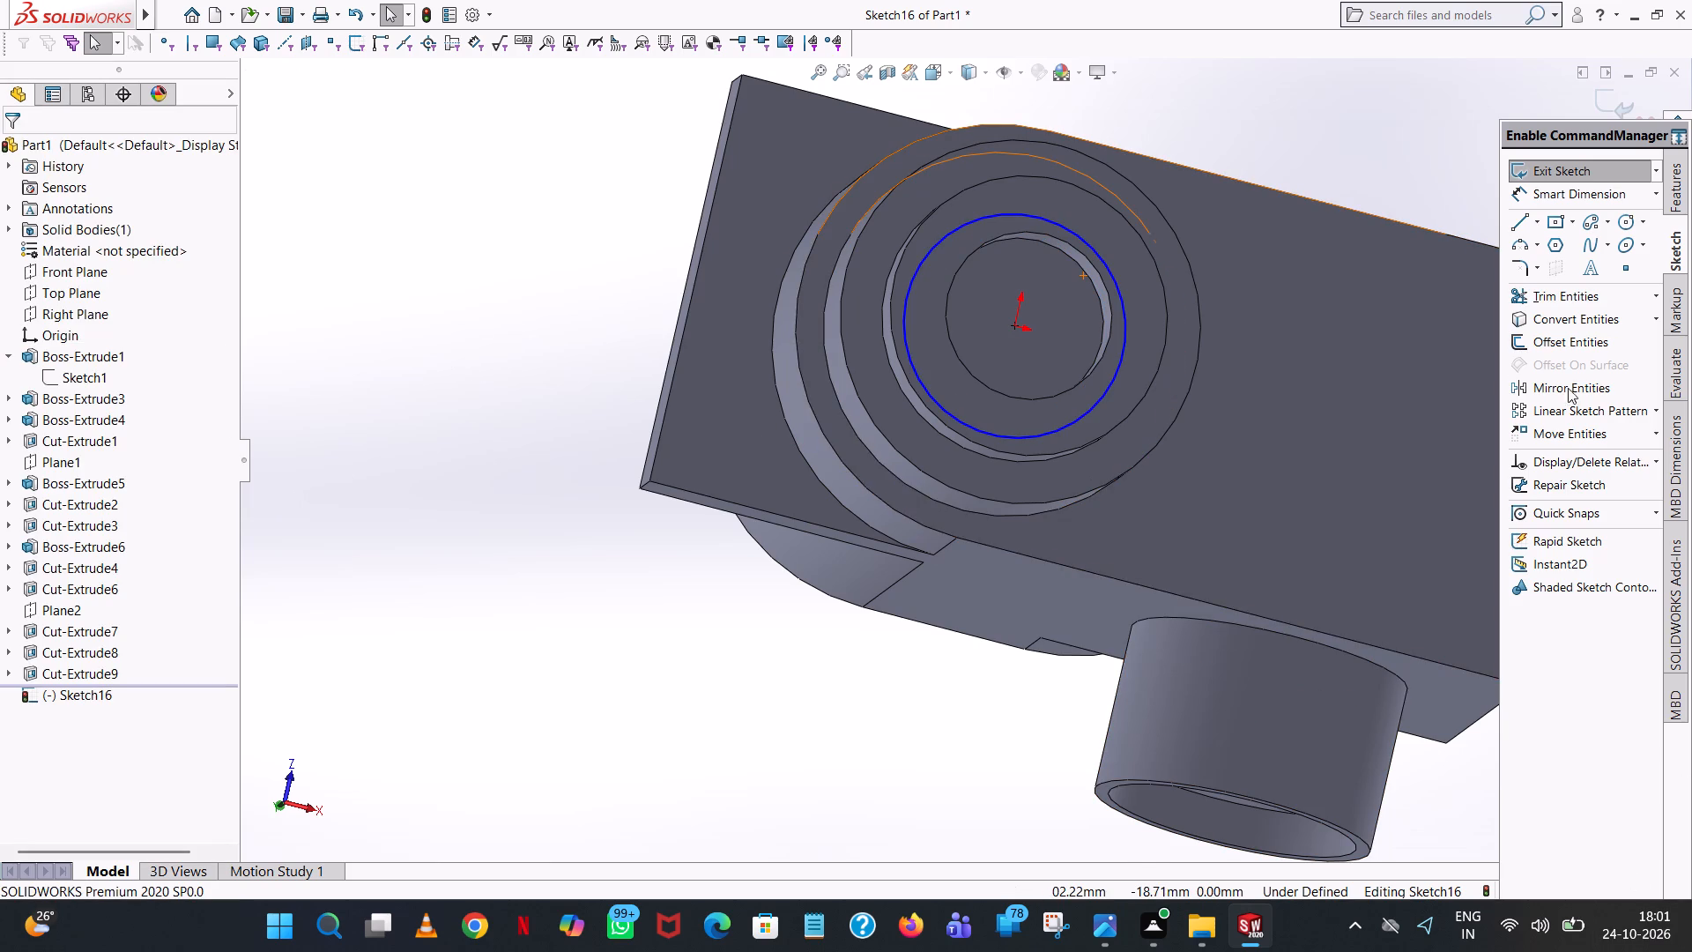
Dimension the circle's diameter at 80 mm.
{"action": "left_click", "coordinate": [1596, 193]}
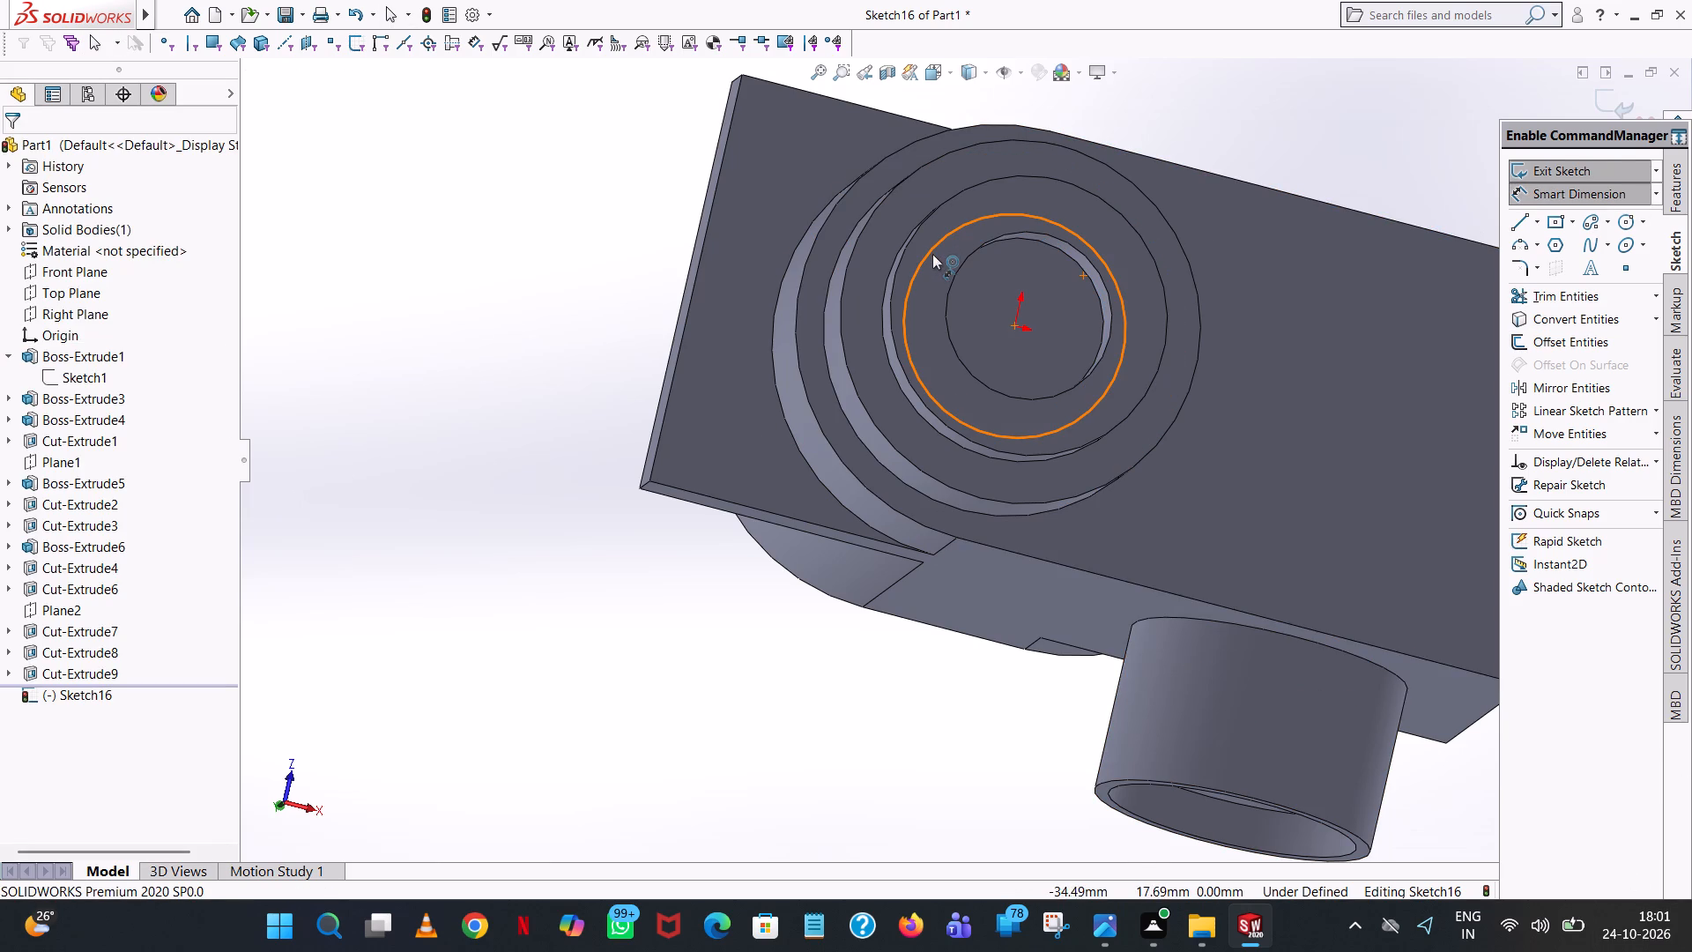
{"action": "left_click", "coordinate": [932, 254]}
{"action": "left_click", "coordinate": [399, 382]}
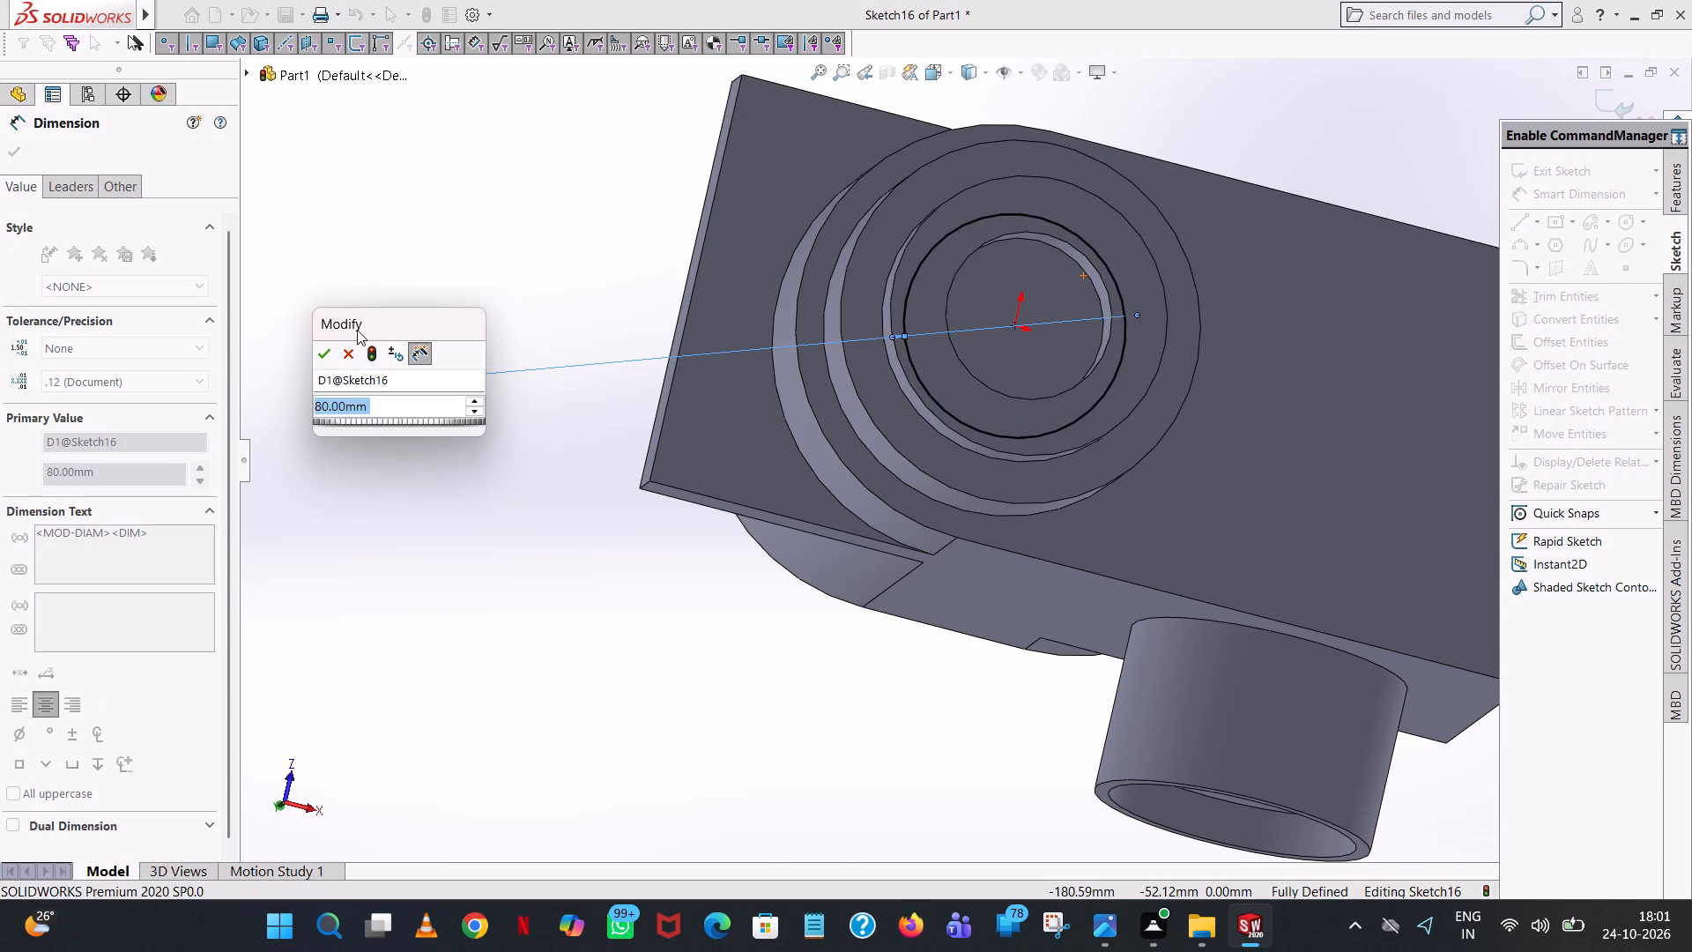
{"action": "left_click", "coordinate": [325, 348]}
{"action": "left_click", "coordinate": [453, 238]}
Cut-extrude the 80 mm circle from the recess floor into the casing to a Blind depth of 119 mm.
{"action": "middle_click_drag", "start_coordinate": [479, 234], "coordinate": [534, 309]}
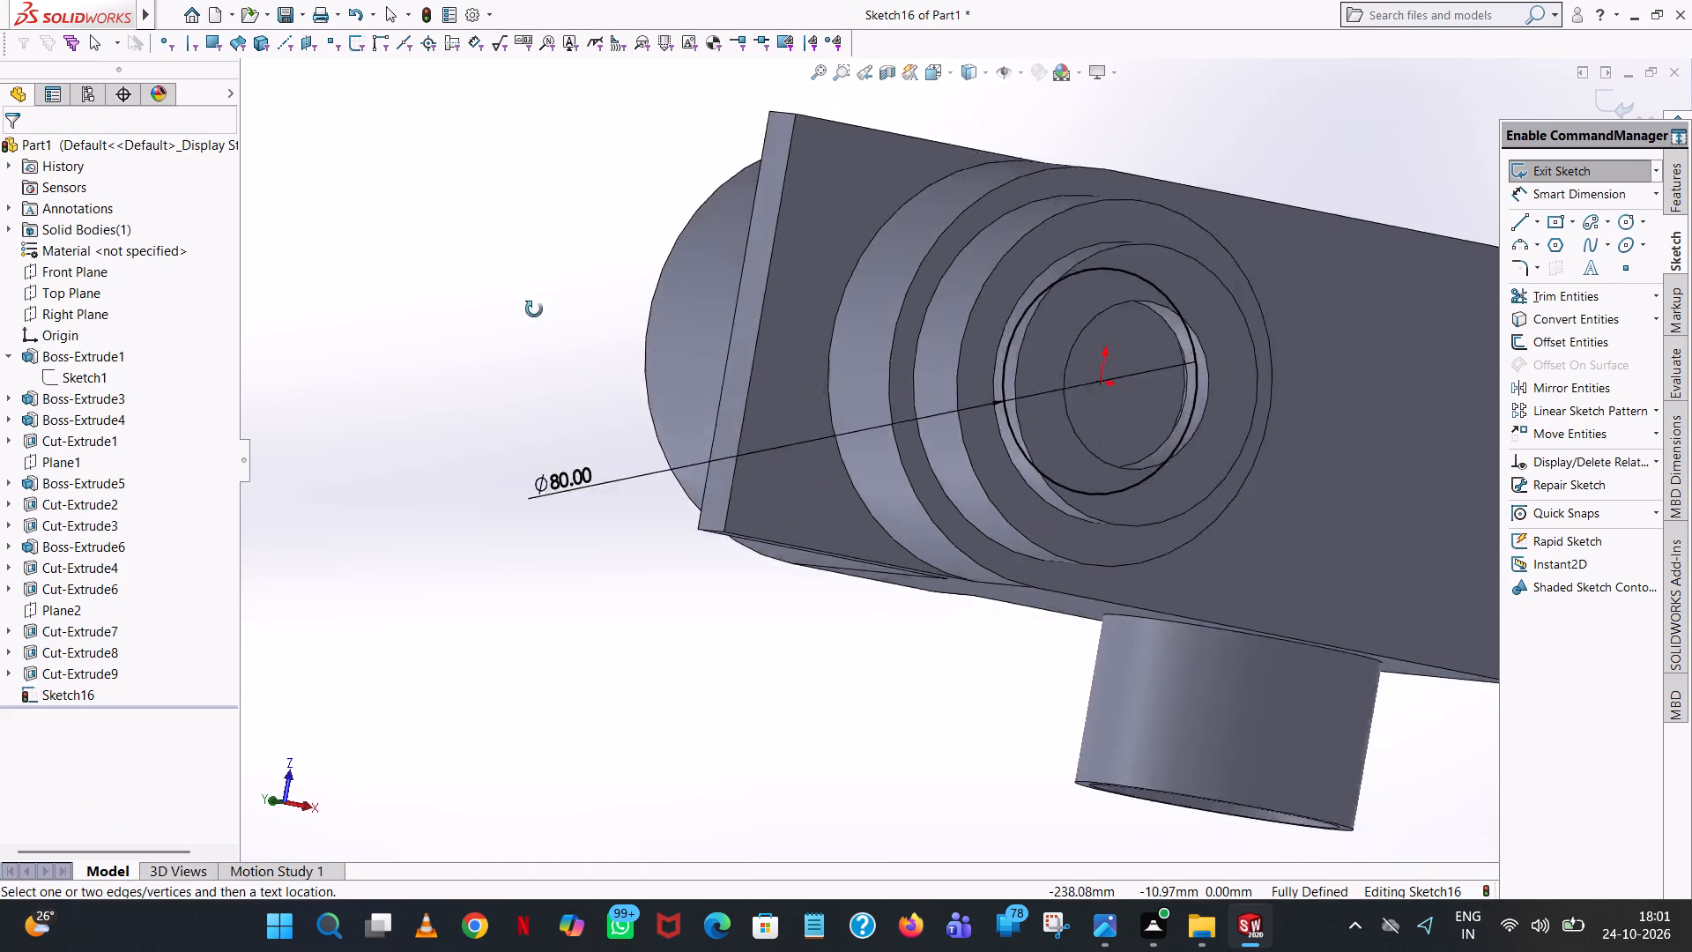
{"action": "middle_click_drag", "start_coordinate": [534, 309], "coordinate": [650, 483]}
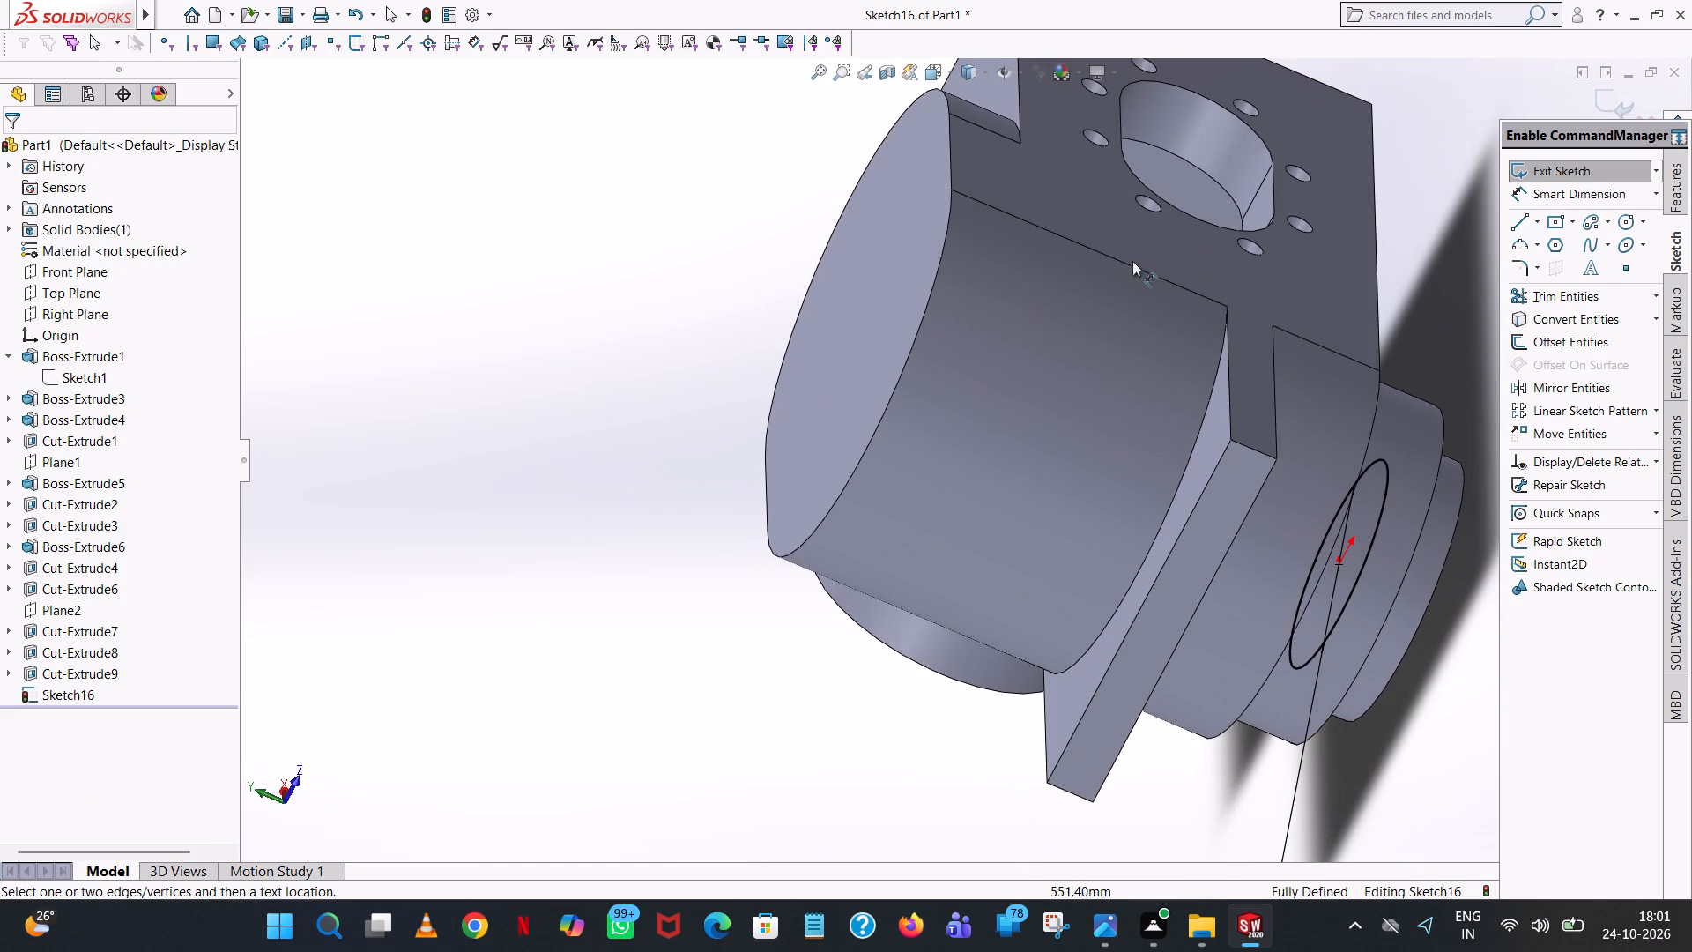
{"action": "left_click", "coordinate": [1680, 189]}
{"action": "left_click", "coordinate": [1599, 294]}
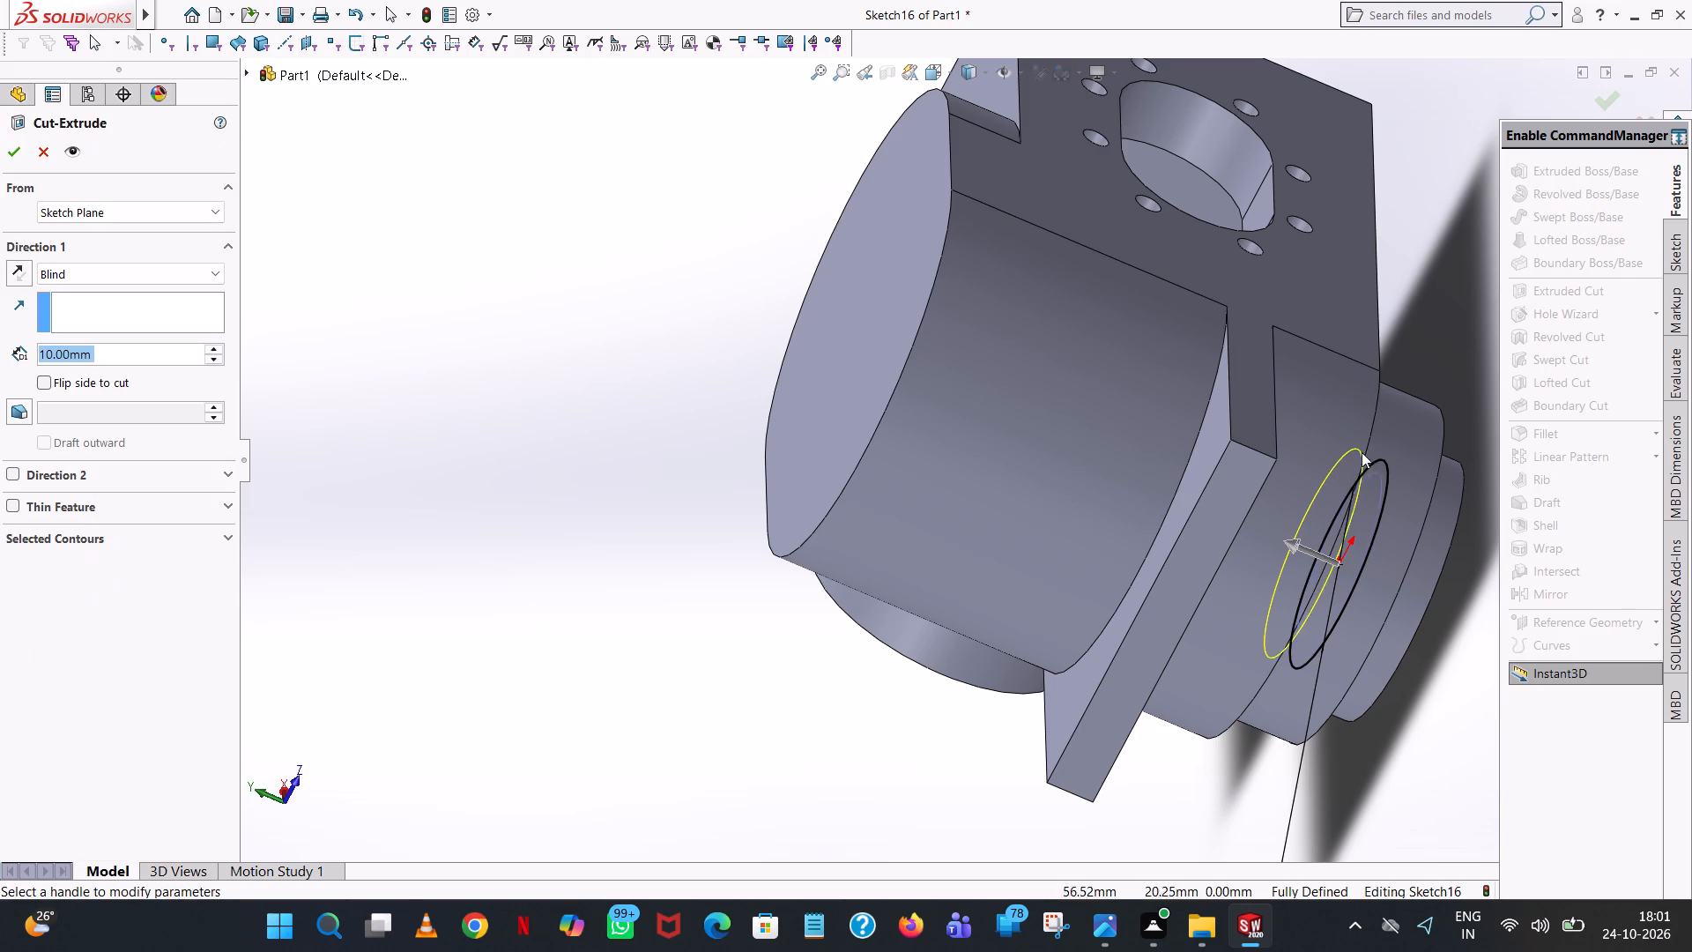
{"action": "left_click_drag", "start_coordinate": [1288, 548], "coordinate": [1226, 529]}
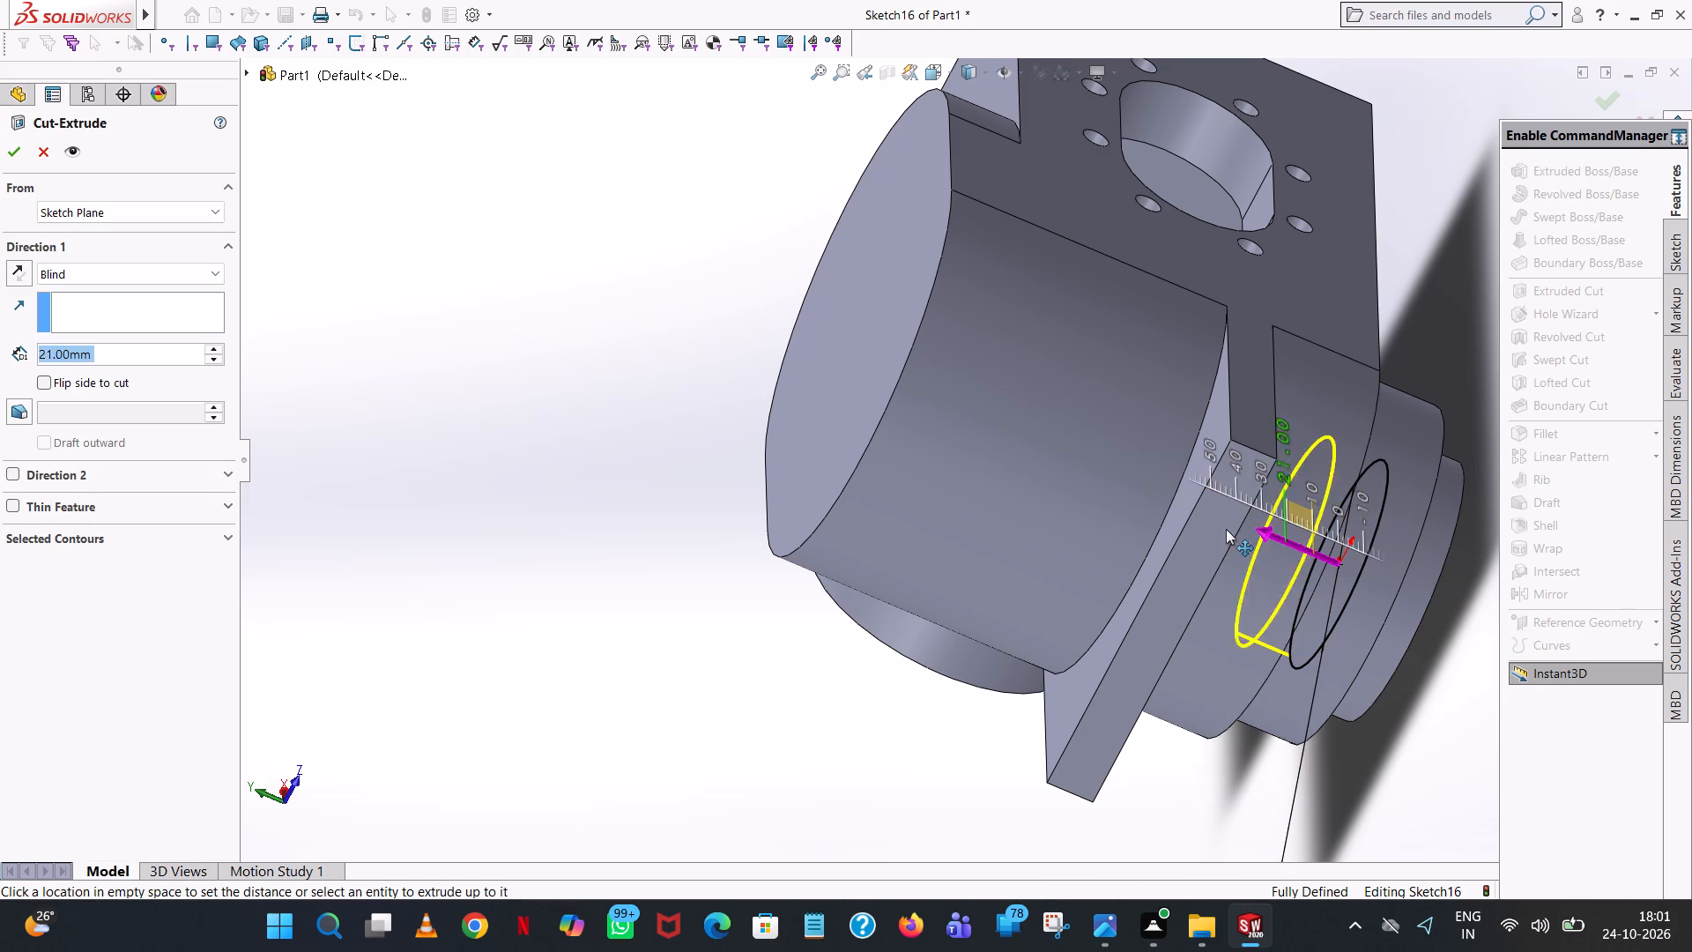
{"action": "left_click_drag", "start_coordinate": [1226, 529], "coordinate": [1037, 491]}
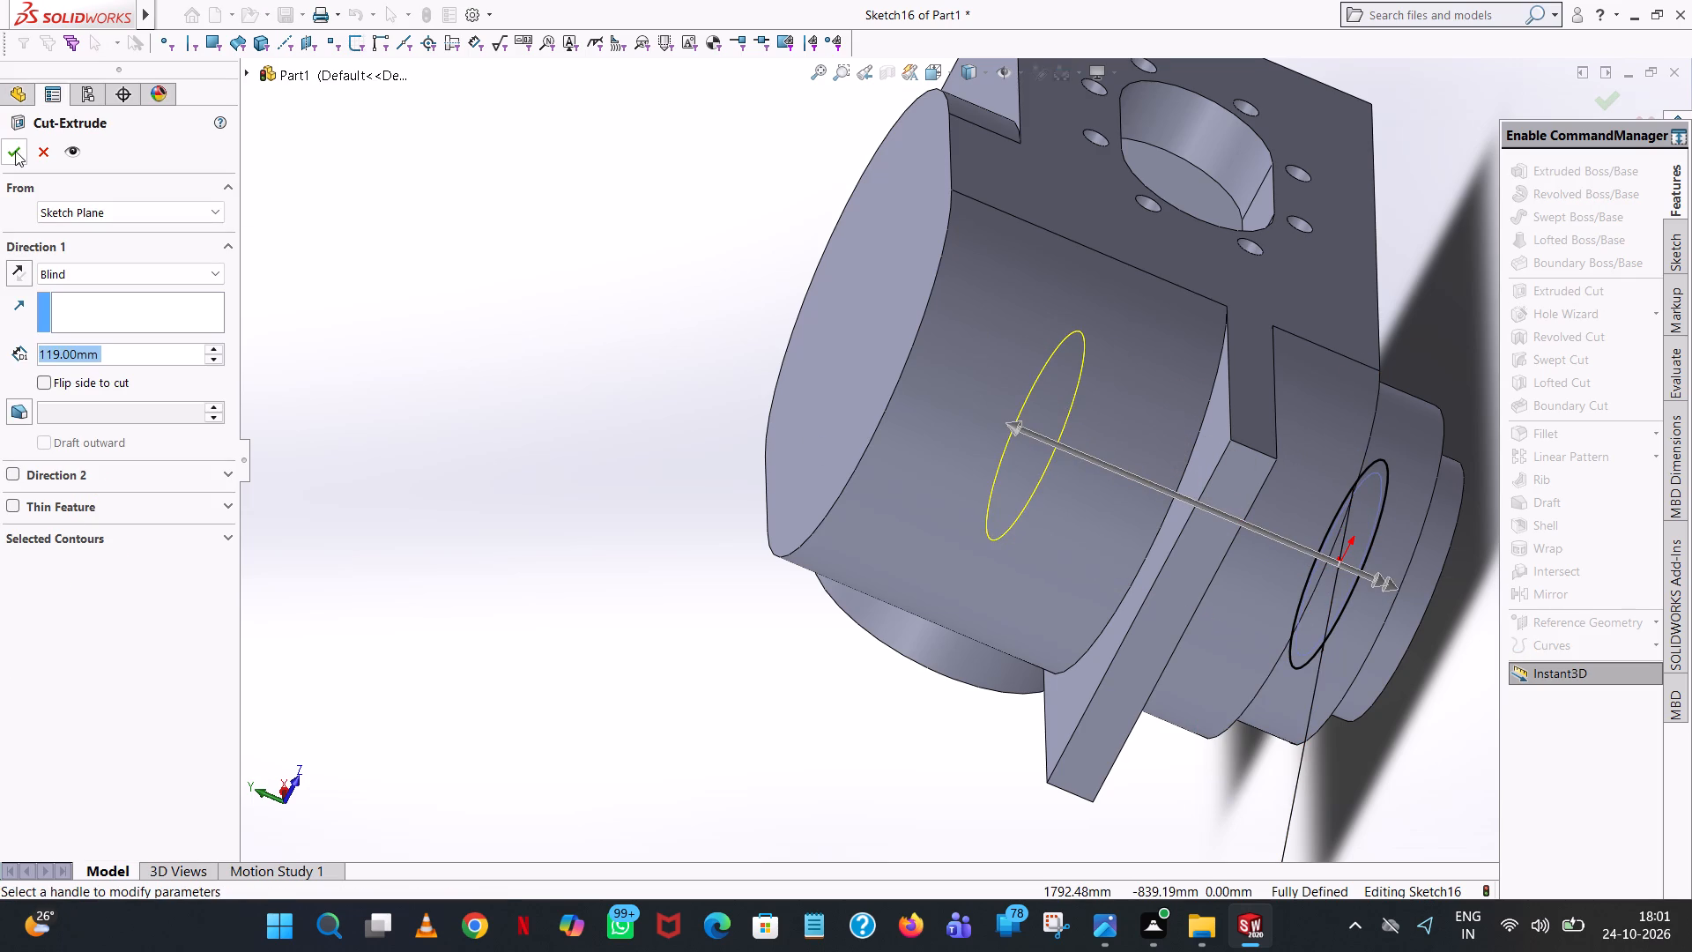
{"action": "left_click", "coordinate": [15, 151]}
Examine the stepped bore through the bottom boss opening, checking the inside of the new deep cut.
{"action": "middle_click_drag", "start_coordinate": [454, 293], "coordinate": [226, 187]}
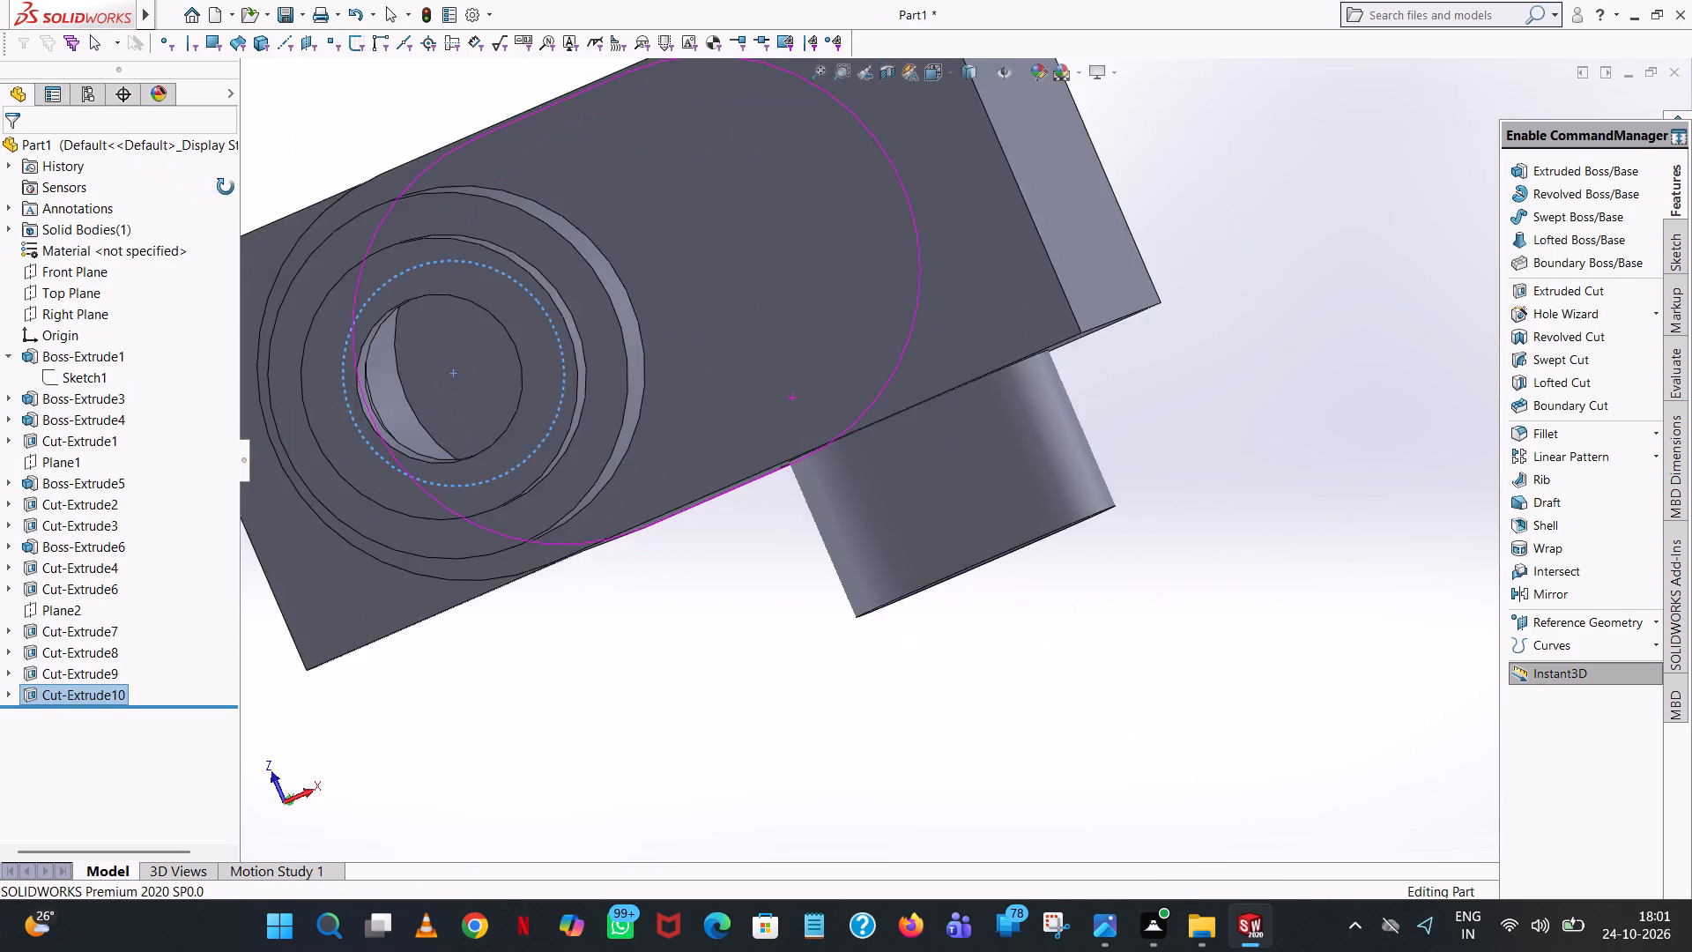
{"action": "middle_click_drag", "start_coordinate": [226, 187], "coordinate": [215, 134]}
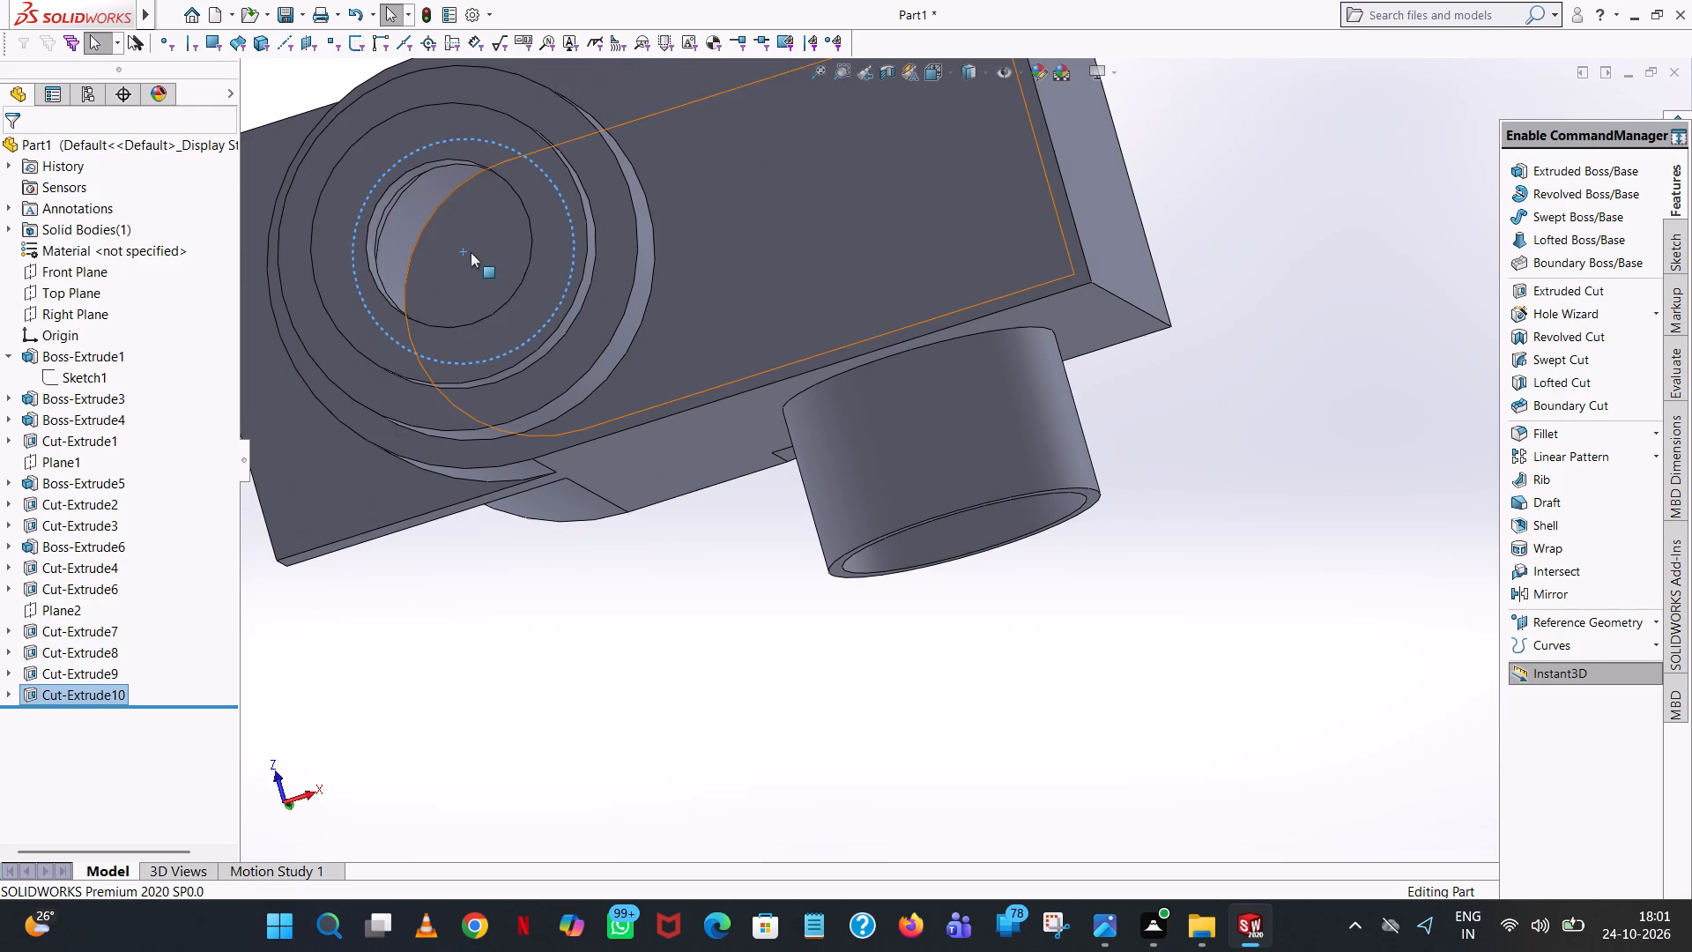
{"action": "scroll", "coordinate": [471, 252], "scroll_direction": "down", "scroll_amount": 7}
{"action": "middle_click_drag", "start_coordinate": [548, 276], "coordinate": [547, 260]}
{"action": "scroll", "coordinate": [568, 286], "scroll_direction": "down", "scroll_amount": 1}
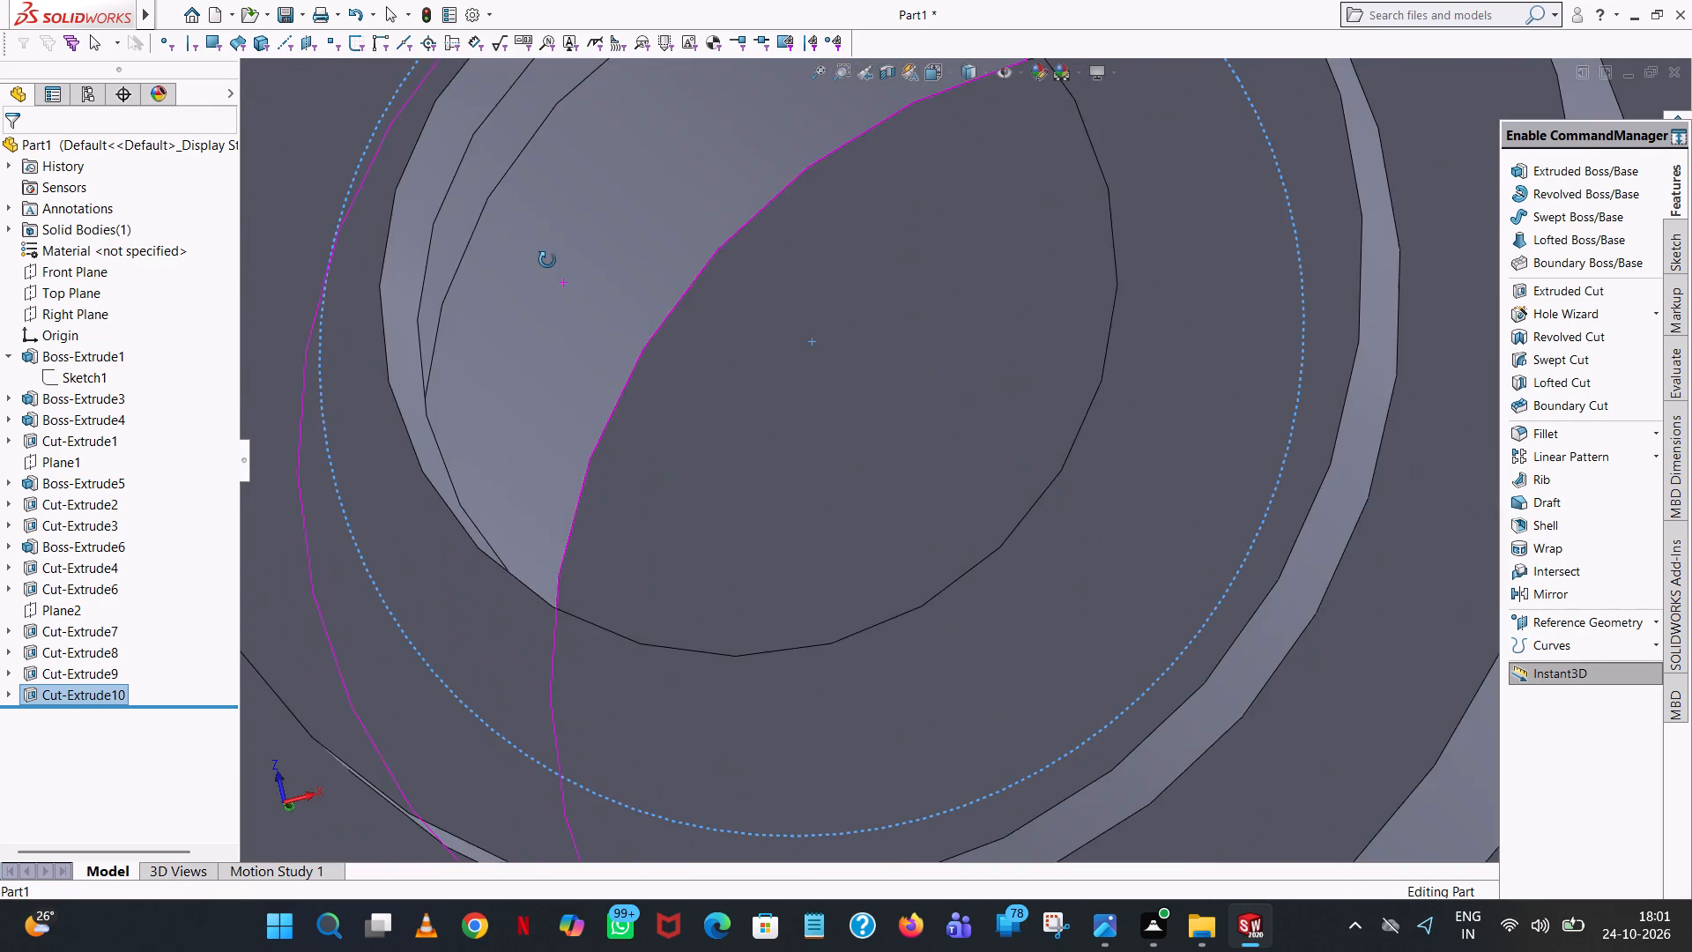
{"action": "middle_click_drag", "start_coordinate": [547, 260], "coordinate": [552, 262]}
{"action": "scroll", "coordinate": [547, 260], "scroll_direction": "up", "scroll_amount": 9}
{"action": "middle_click_drag", "start_coordinate": [932, 393], "coordinate": [936, 383]}
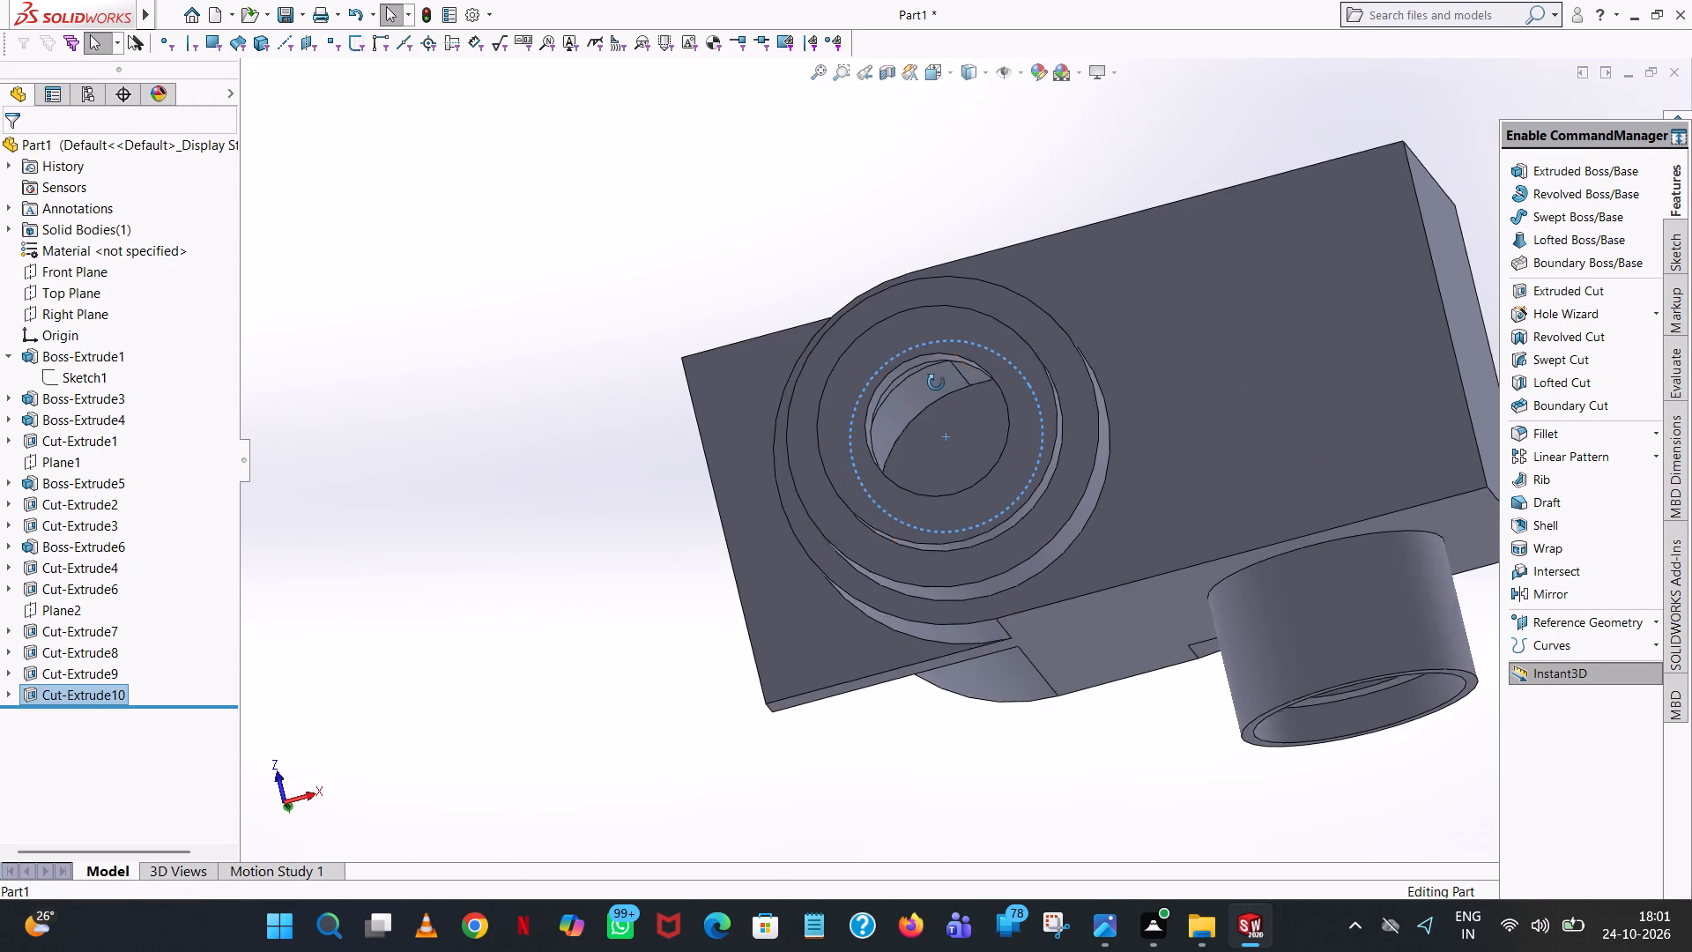
{"action": "middle_click_drag", "start_coordinate": [936, 383], "coordinate": [1006, 624]}
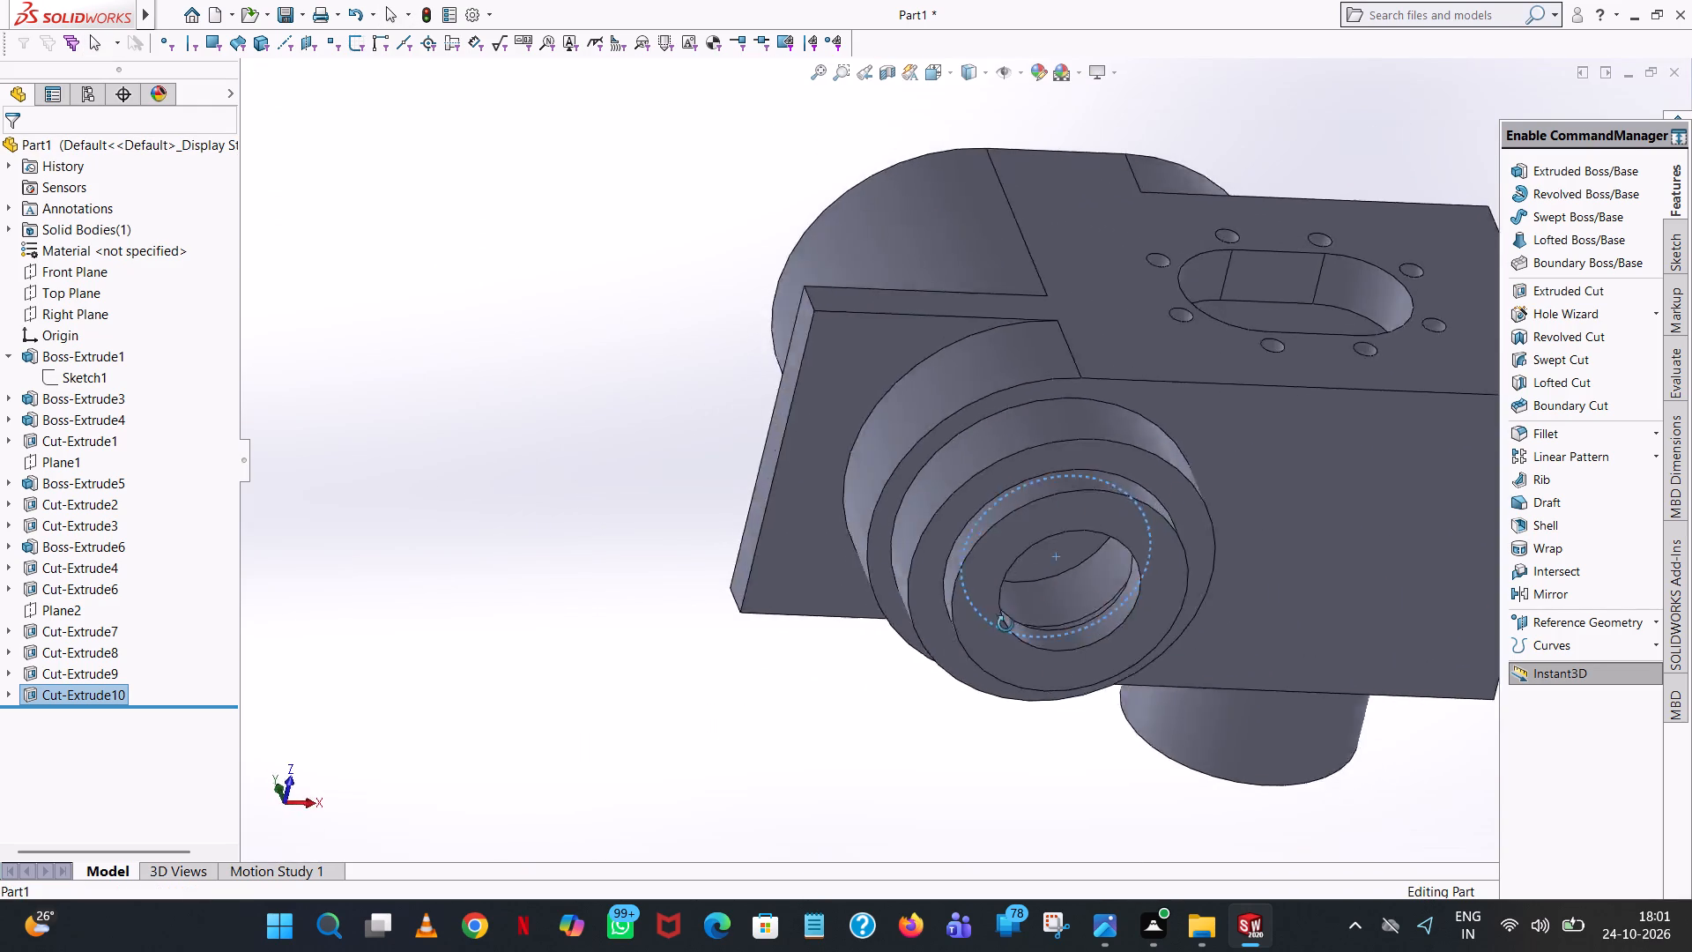
Start an extruded-cut sketch on the flat end face of the large cylindrical body, opposite the bored boss.
{"action": "middle_click_drag", "start_coordinate": [1006, 624], "coordinate": [1192, 762]}
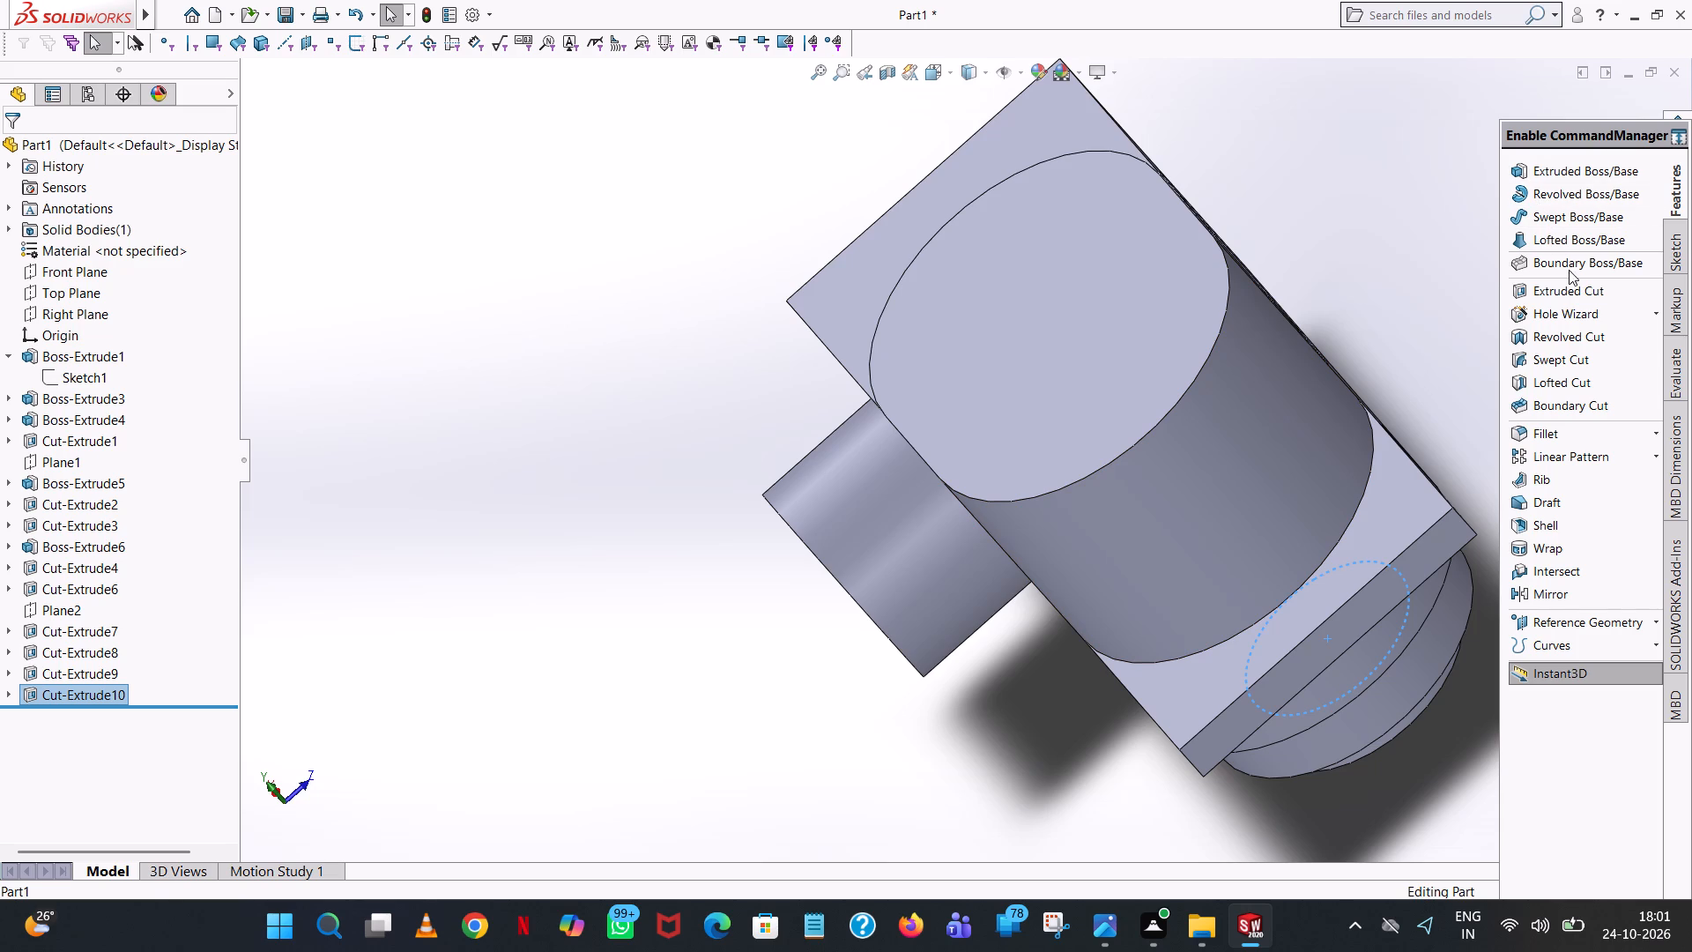
{"action": "left_click", "coordinate": [1570, 295]}
{"action": "left_click", "coordinate": [1035, 273]}
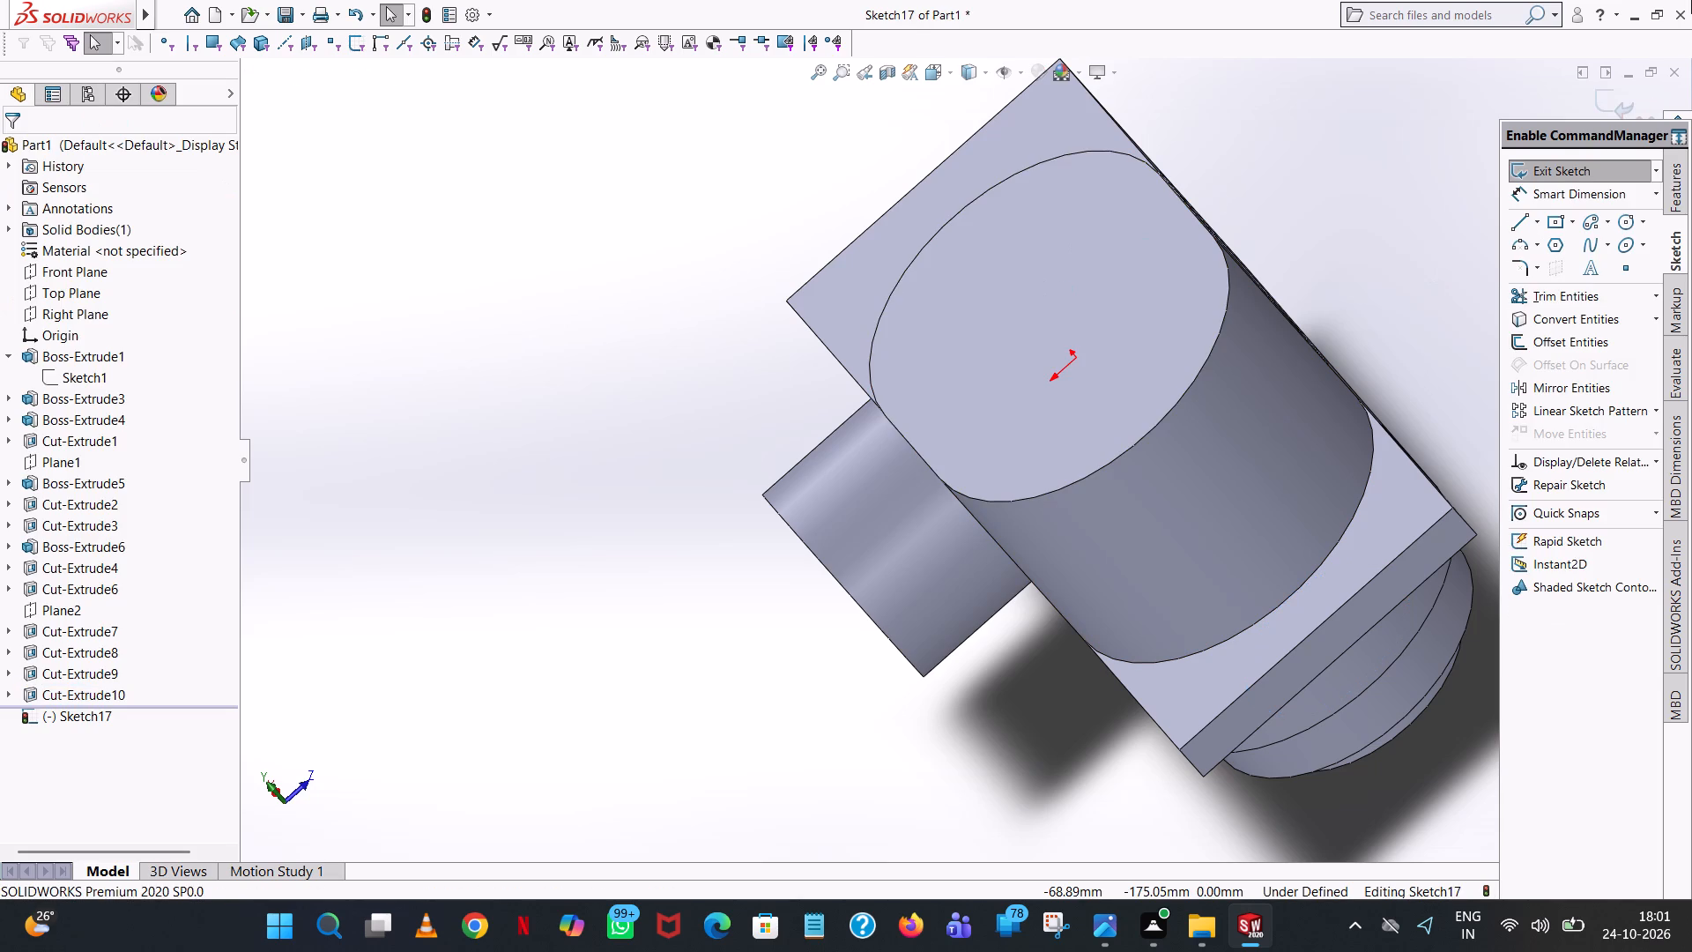
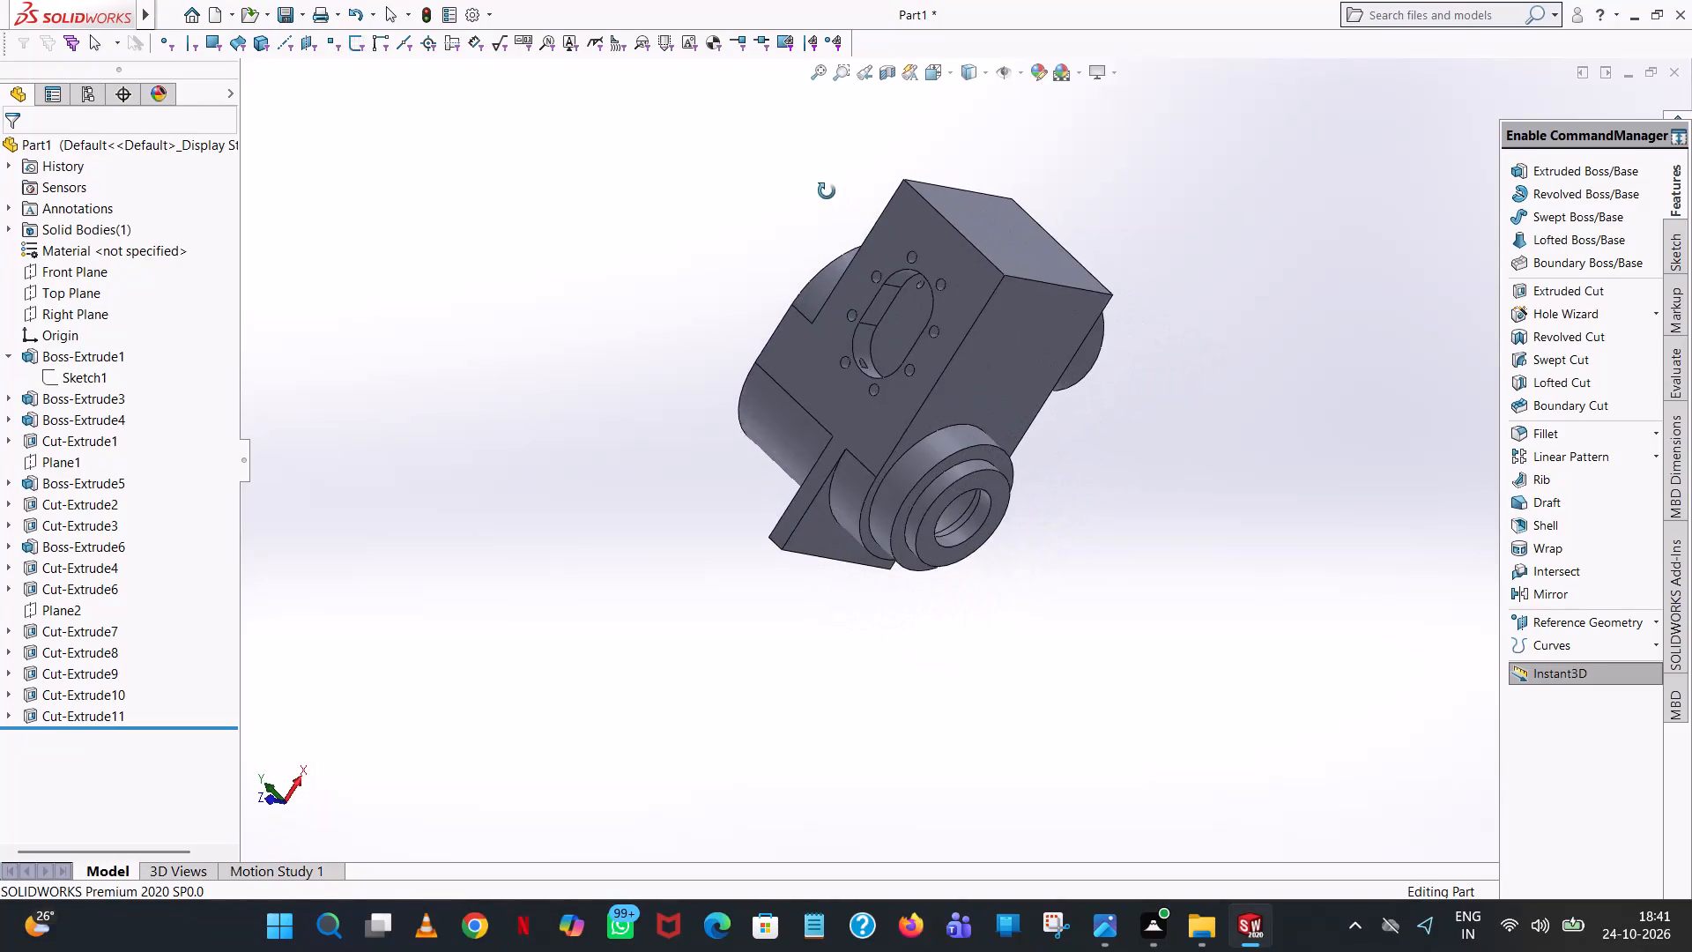
Examine the slotted side opening, its surrounding bolt holes and the round-ended cover boss of the housing.
{"action": "scroll", "coordinate": [897, 335], "scroll_direction": "down", "scroll_amount": 9}
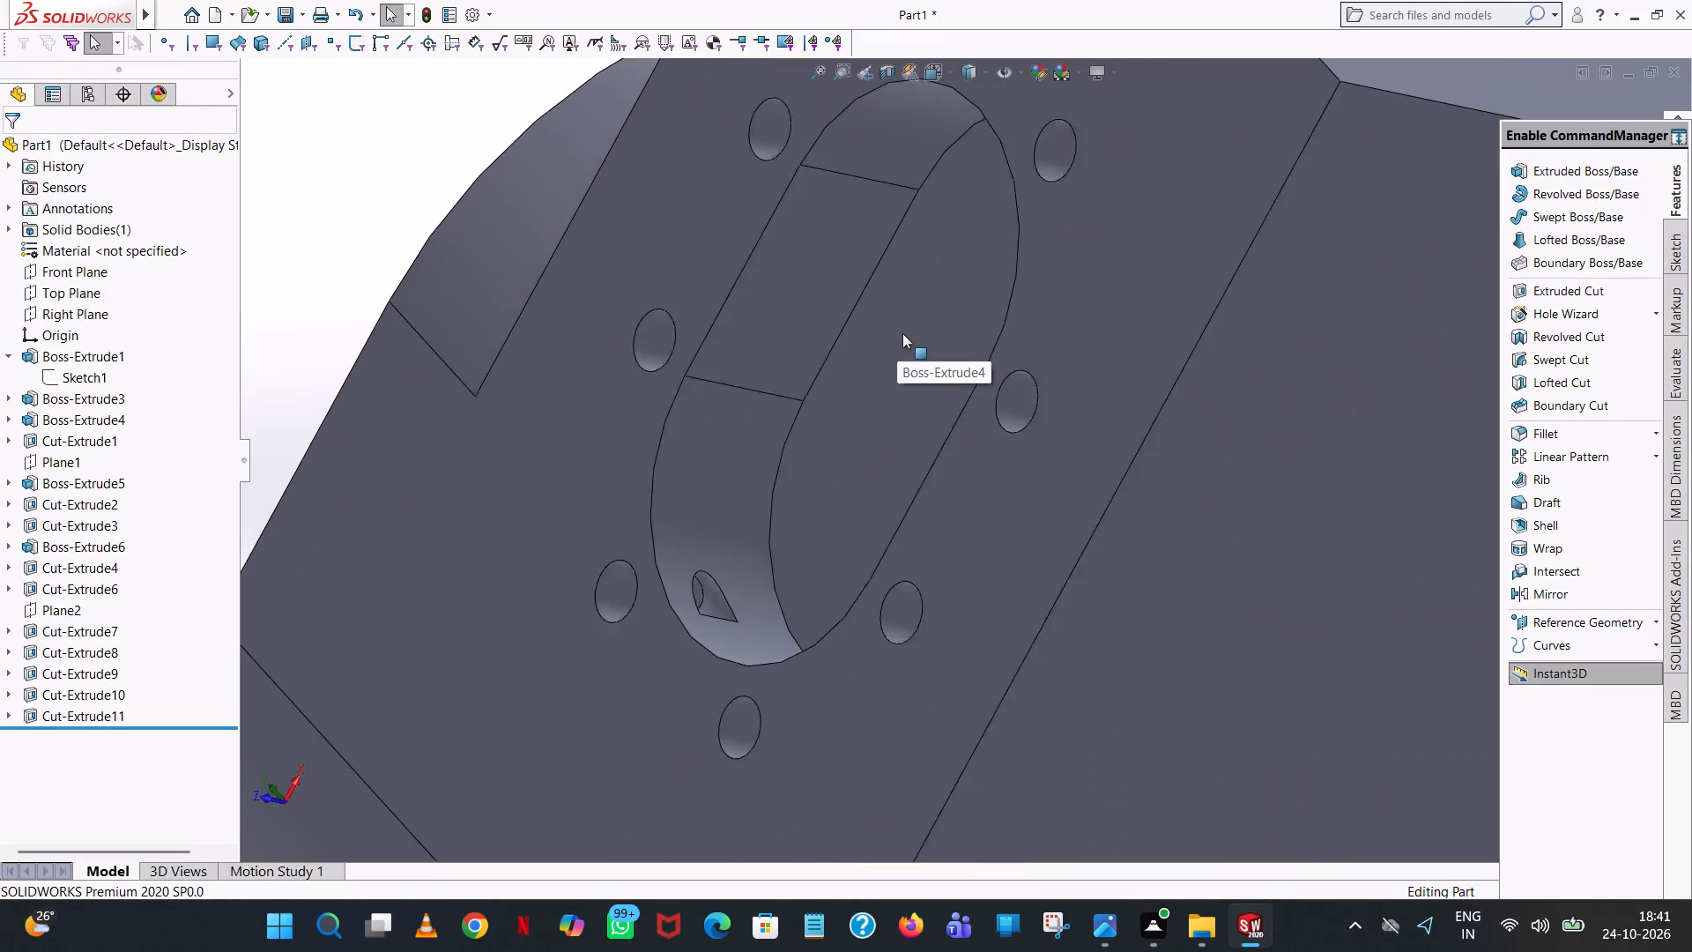
{"action": "scroll", "coordinate": [902, 333], "scroll_direction": "down", "scroll_amount": 1}
{"action": "middle_click_drag", "start_coordinate": [918, 351], "coordinate": [1084, 690]}
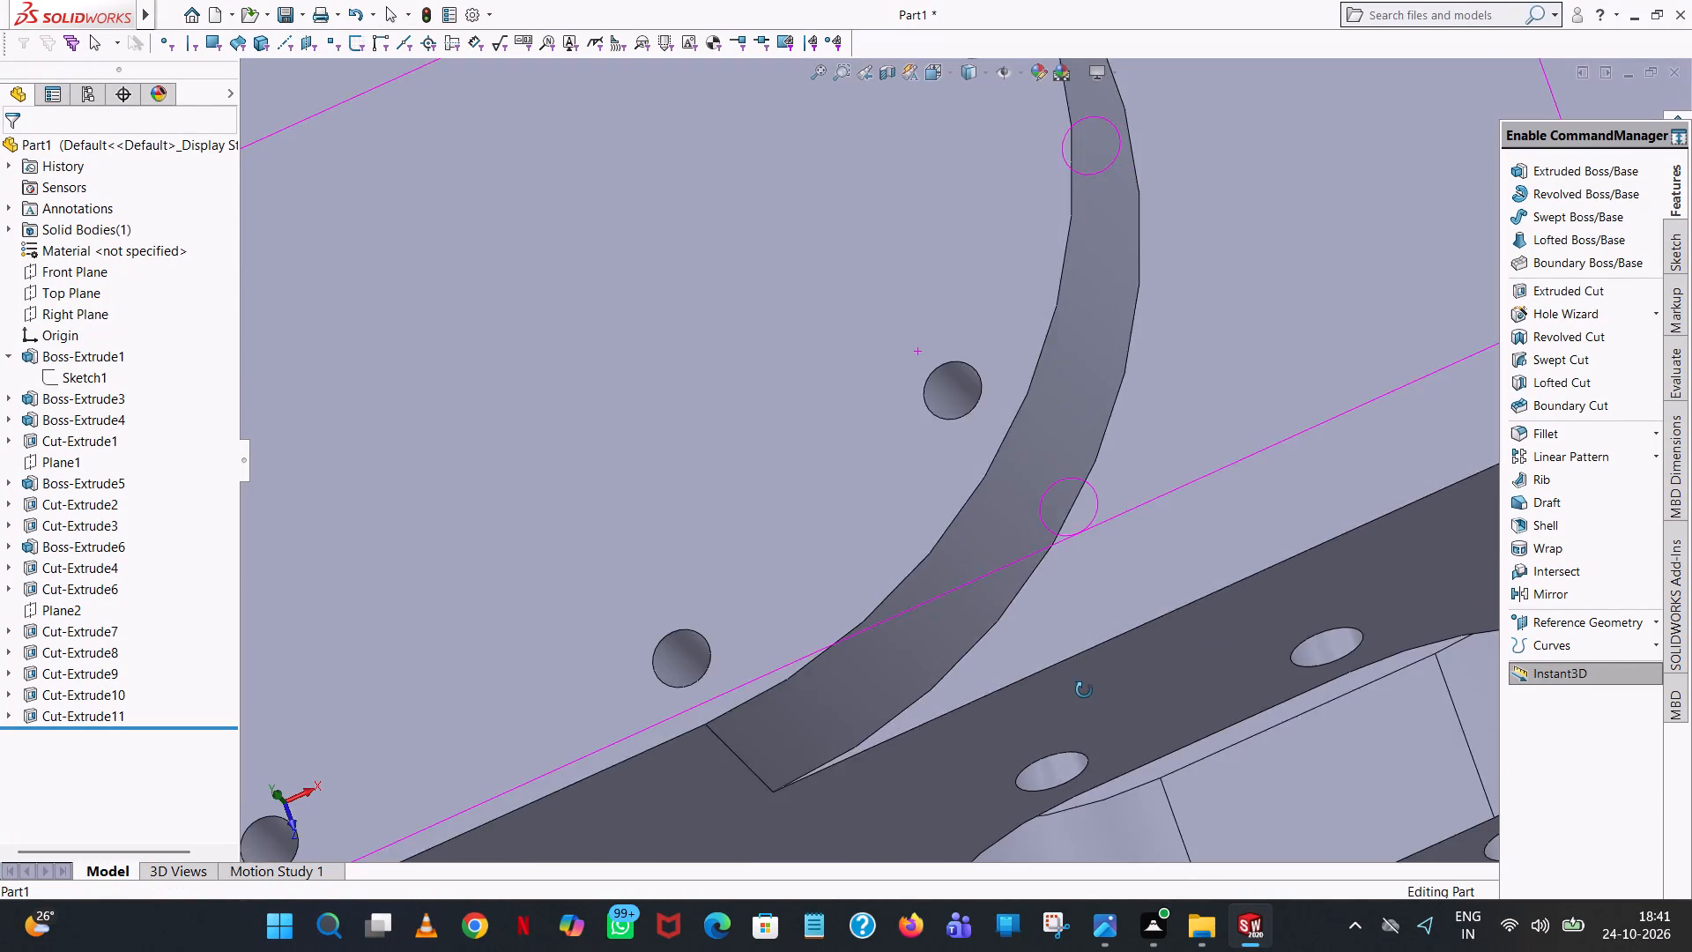
{"action": "middle_click_drag", "start_coordinate": [1084, 690], "coordinate": [1123, 768]}
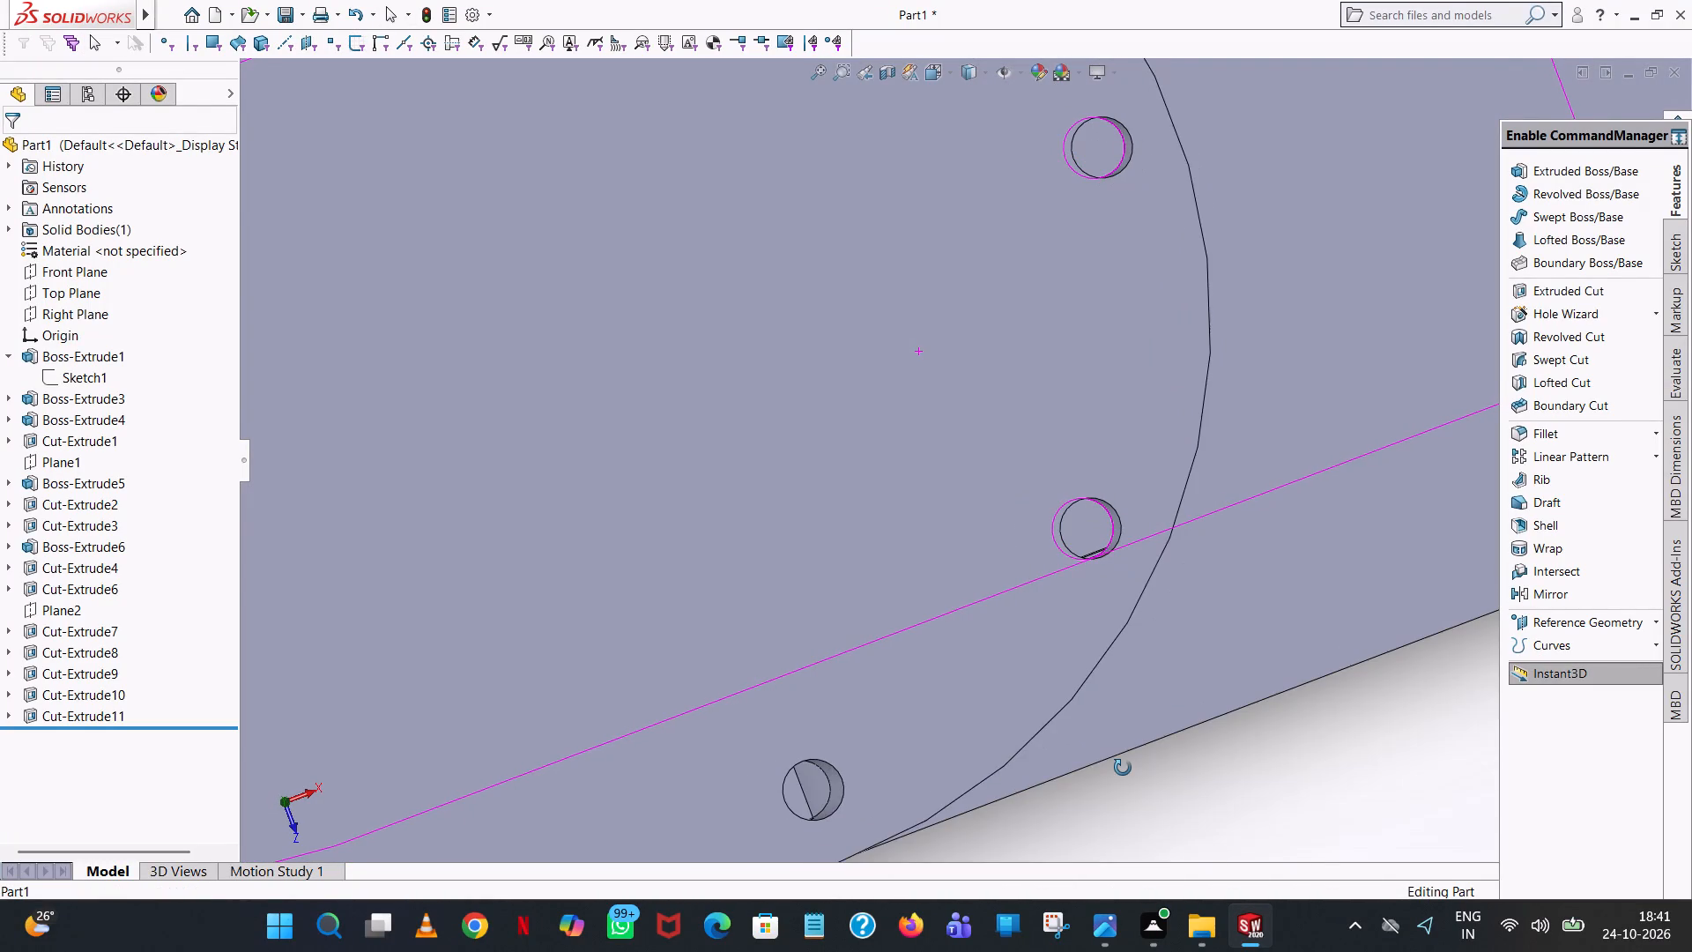
{"action": "middle_click_drag", "start_coordinate": [1123, 768], "coordinate": [942, 316]}
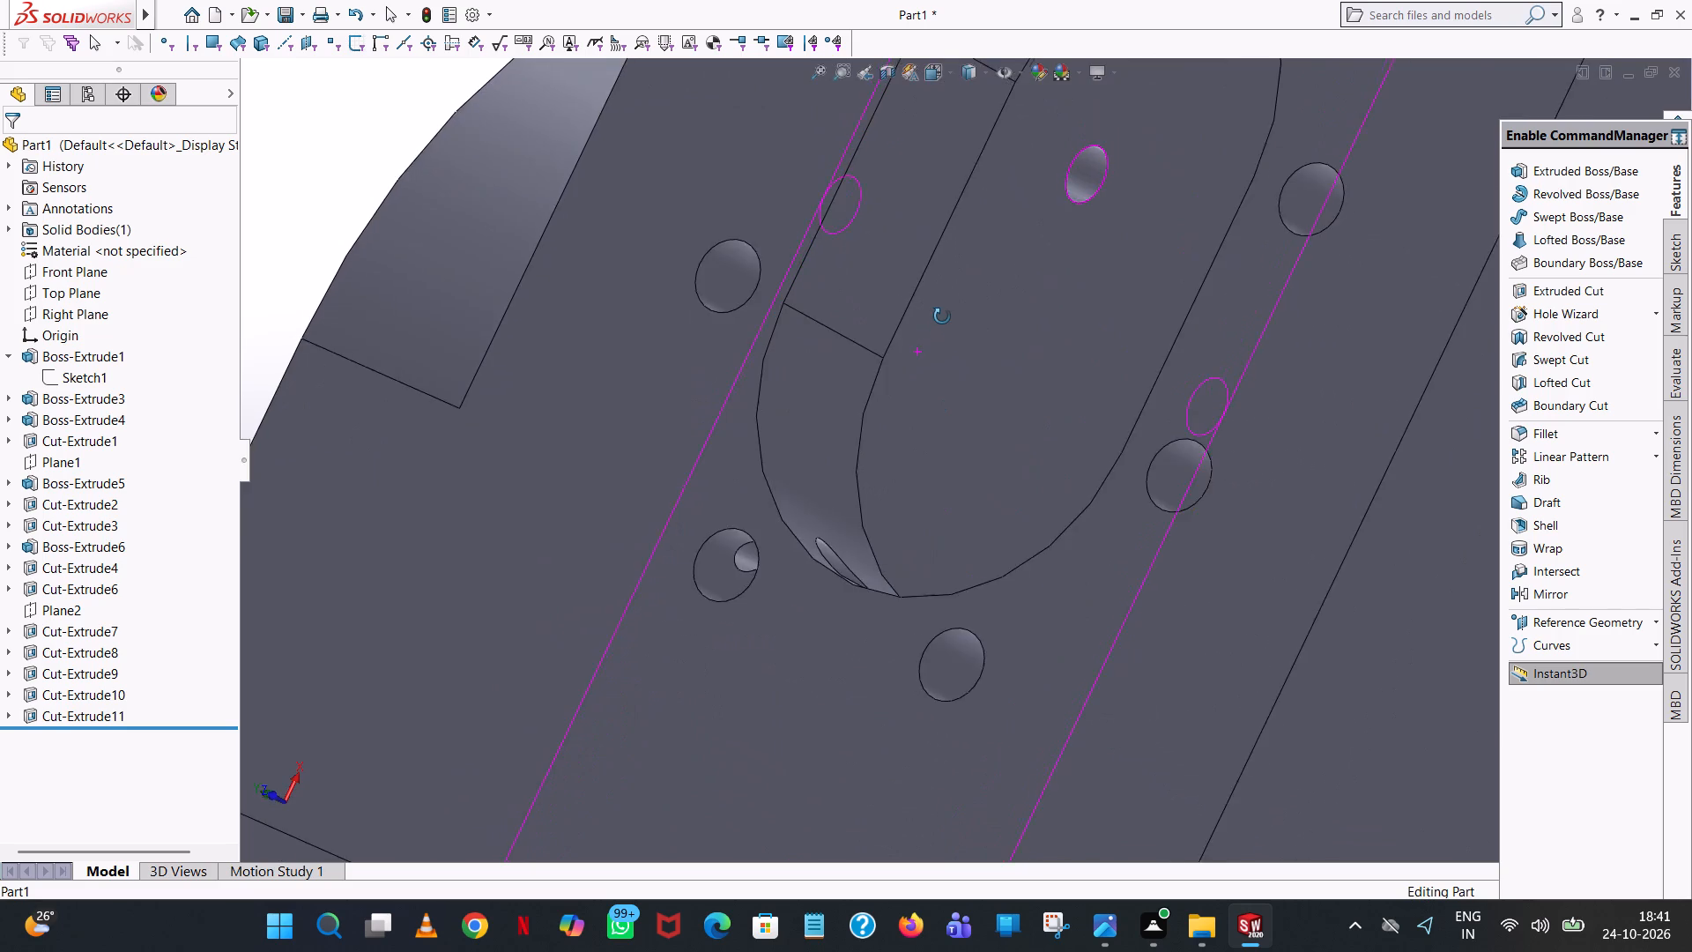
{"action": "middle_click_drag", "start_coordinate": [942, 316], "coordinate": [1161, 583]}
{"action": "scroll", "coordinate": [1047, 447], "scroll_direction": "up", "scroll_amount": 1}
{"action": "scroll", "coordinate": [1161, 583], "scroll_direction": "up", "scroll_amount": 6}
{"action": "middle_click_drag", "start_coordinate": [1168, 532], "coordinate": [1210, 340]}
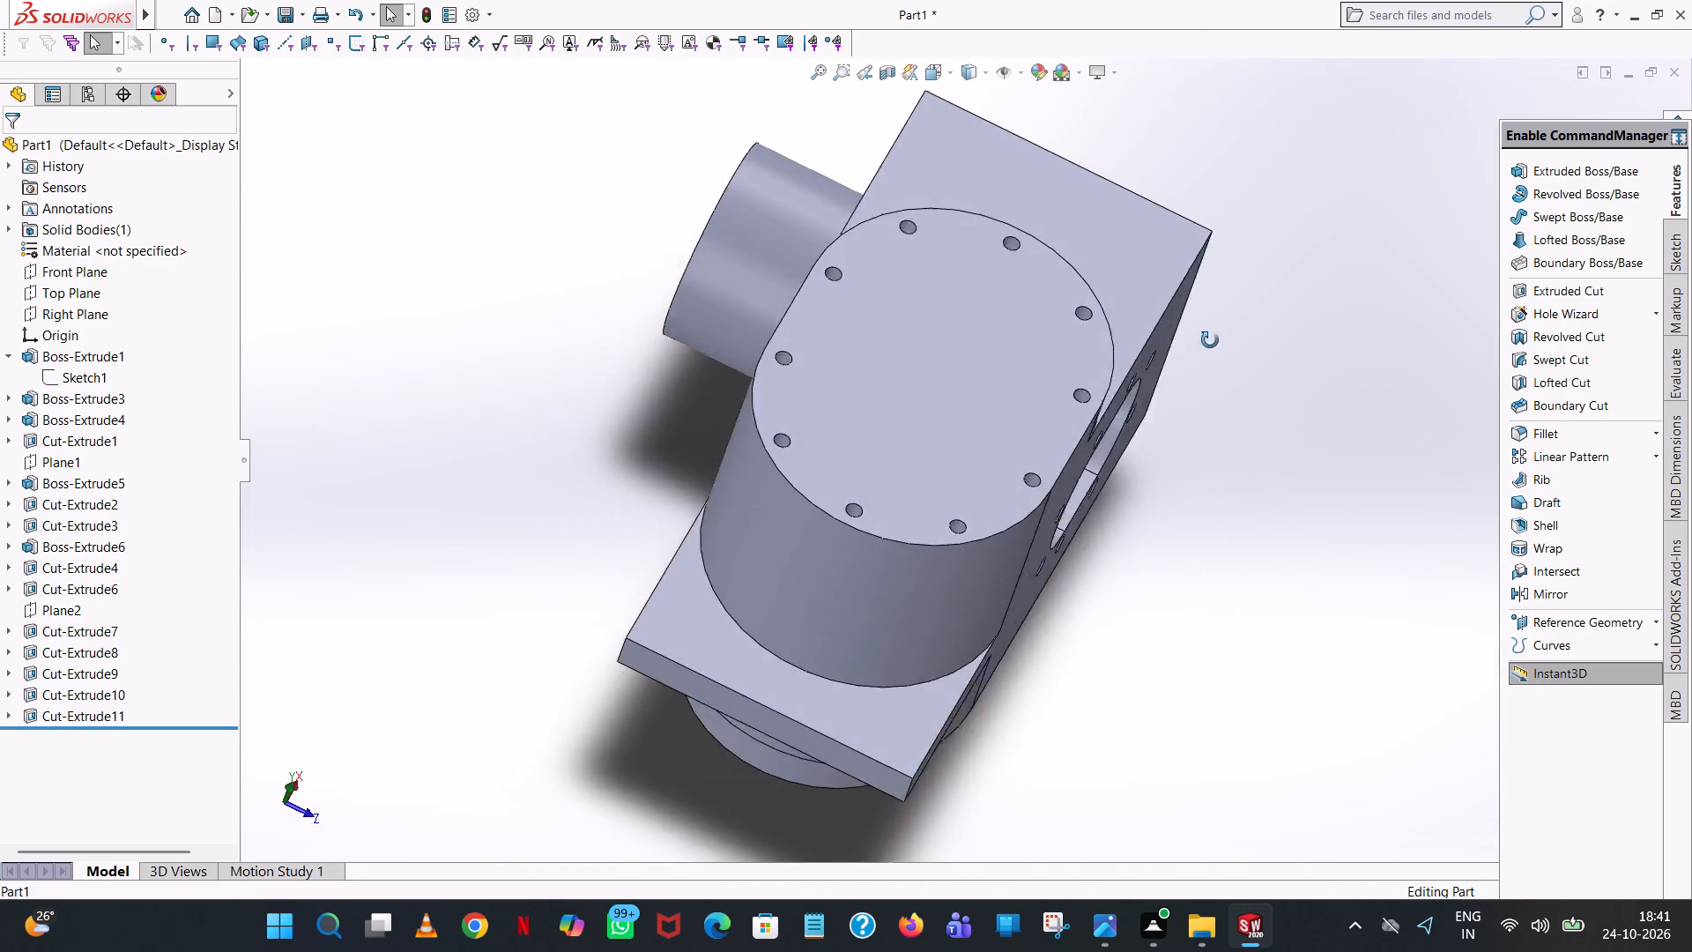
{"action": "middle_click_drag", "start_coordinate": [1210, 340], "coordinate": [1151, 280]}
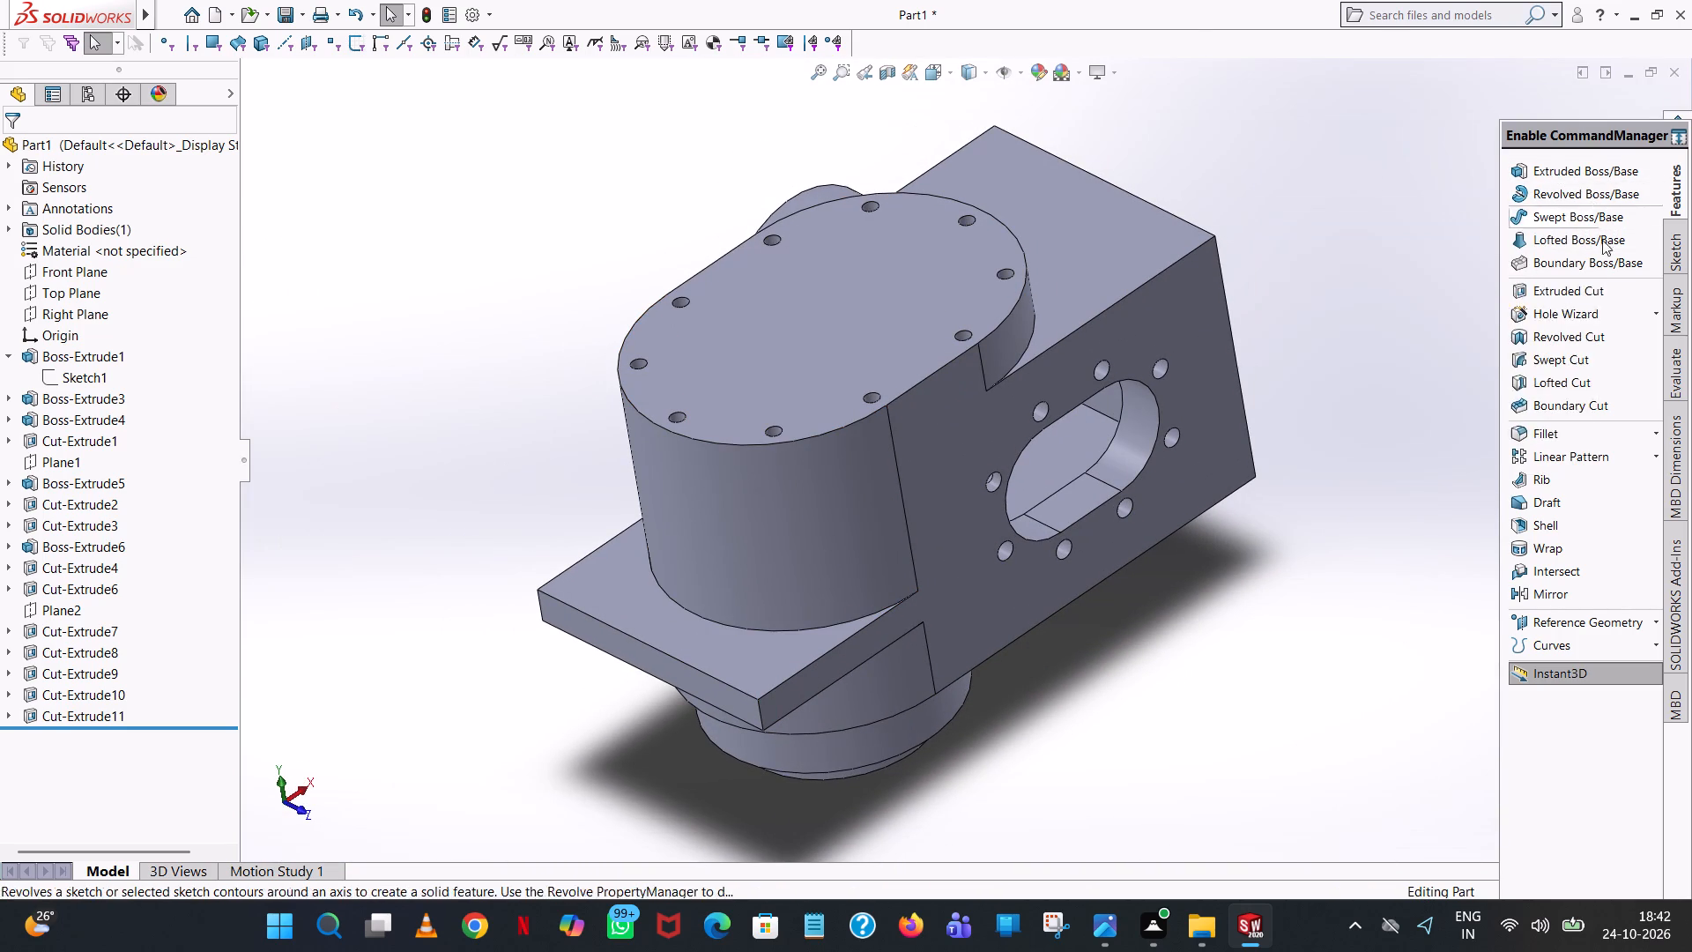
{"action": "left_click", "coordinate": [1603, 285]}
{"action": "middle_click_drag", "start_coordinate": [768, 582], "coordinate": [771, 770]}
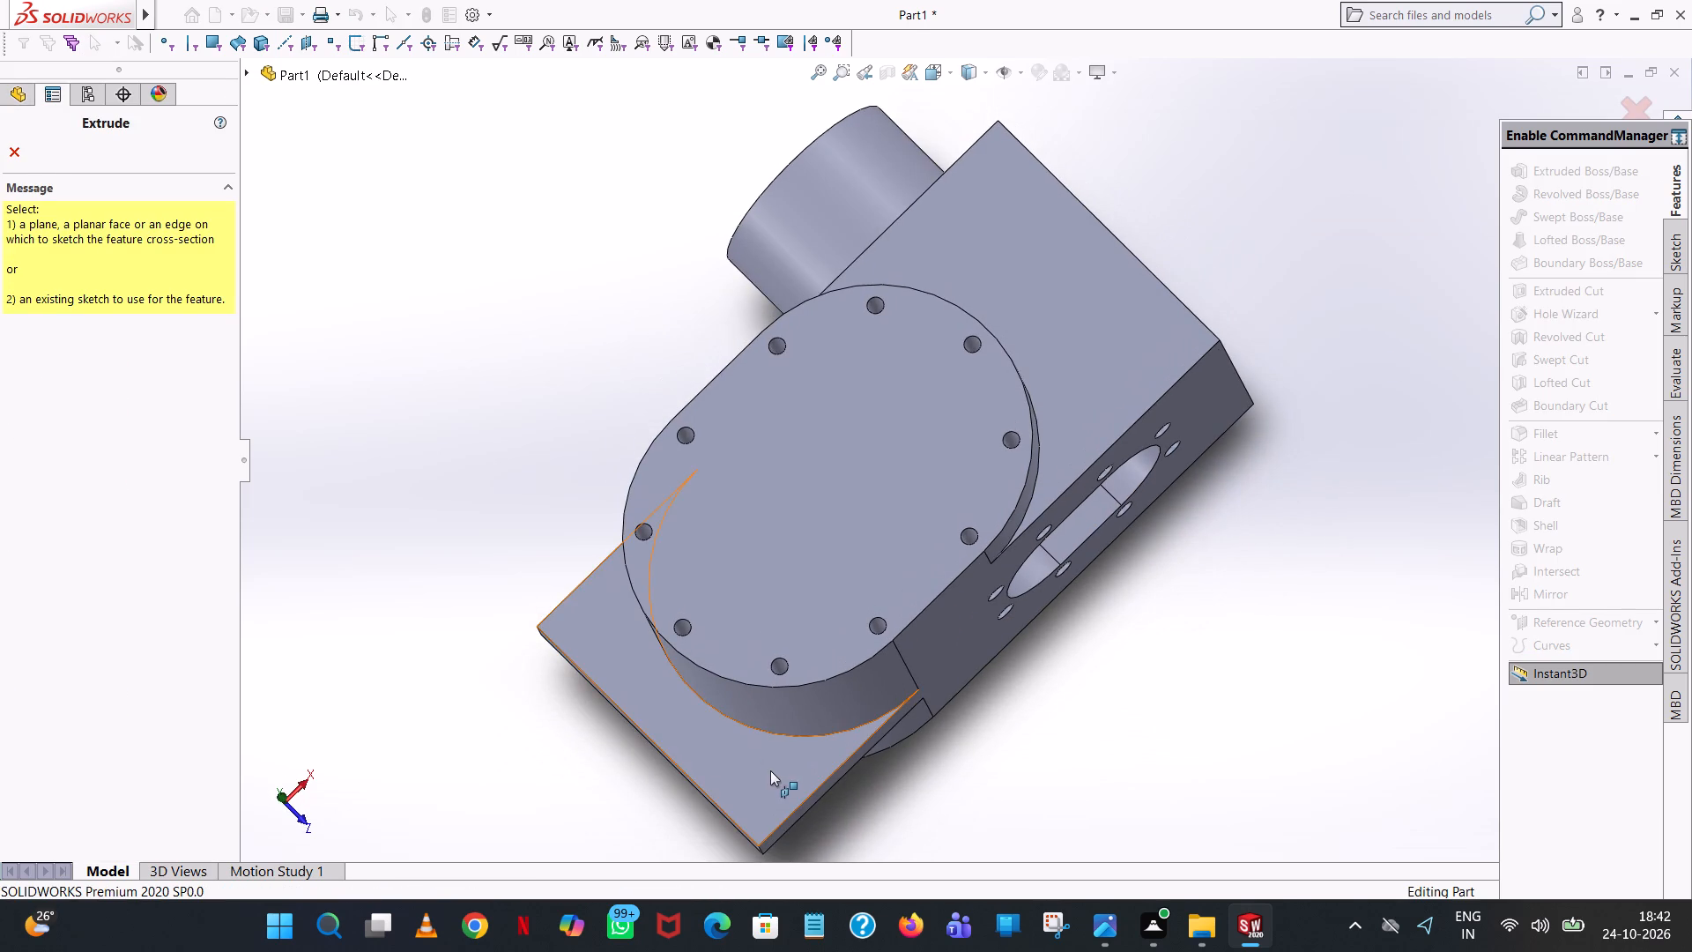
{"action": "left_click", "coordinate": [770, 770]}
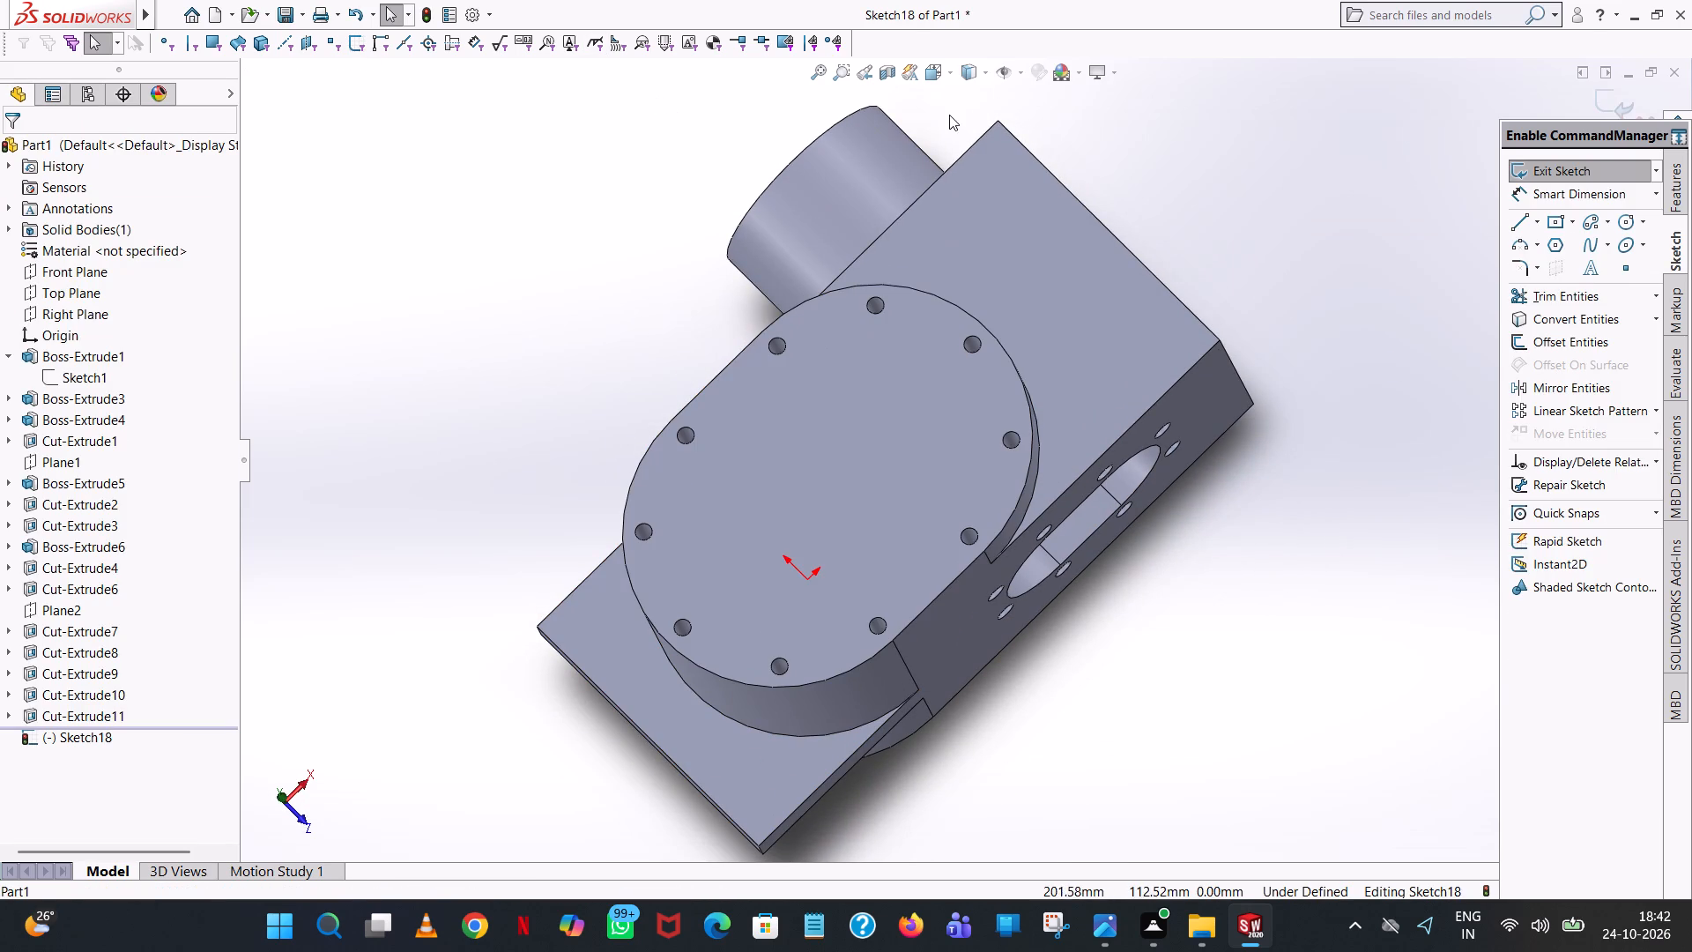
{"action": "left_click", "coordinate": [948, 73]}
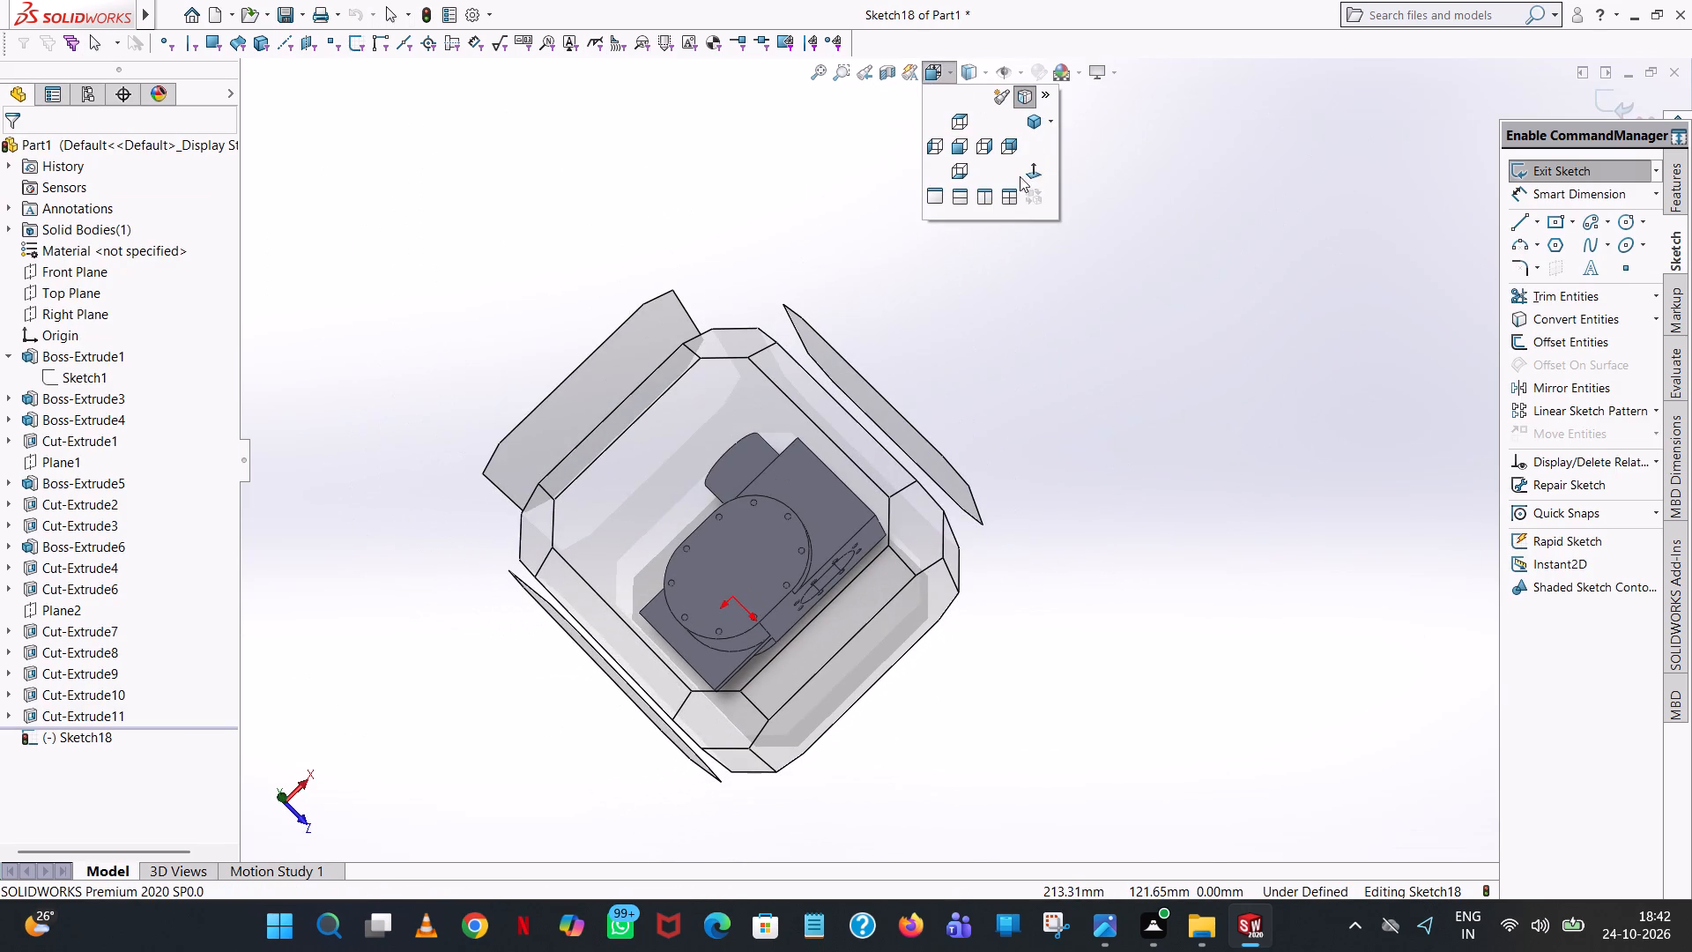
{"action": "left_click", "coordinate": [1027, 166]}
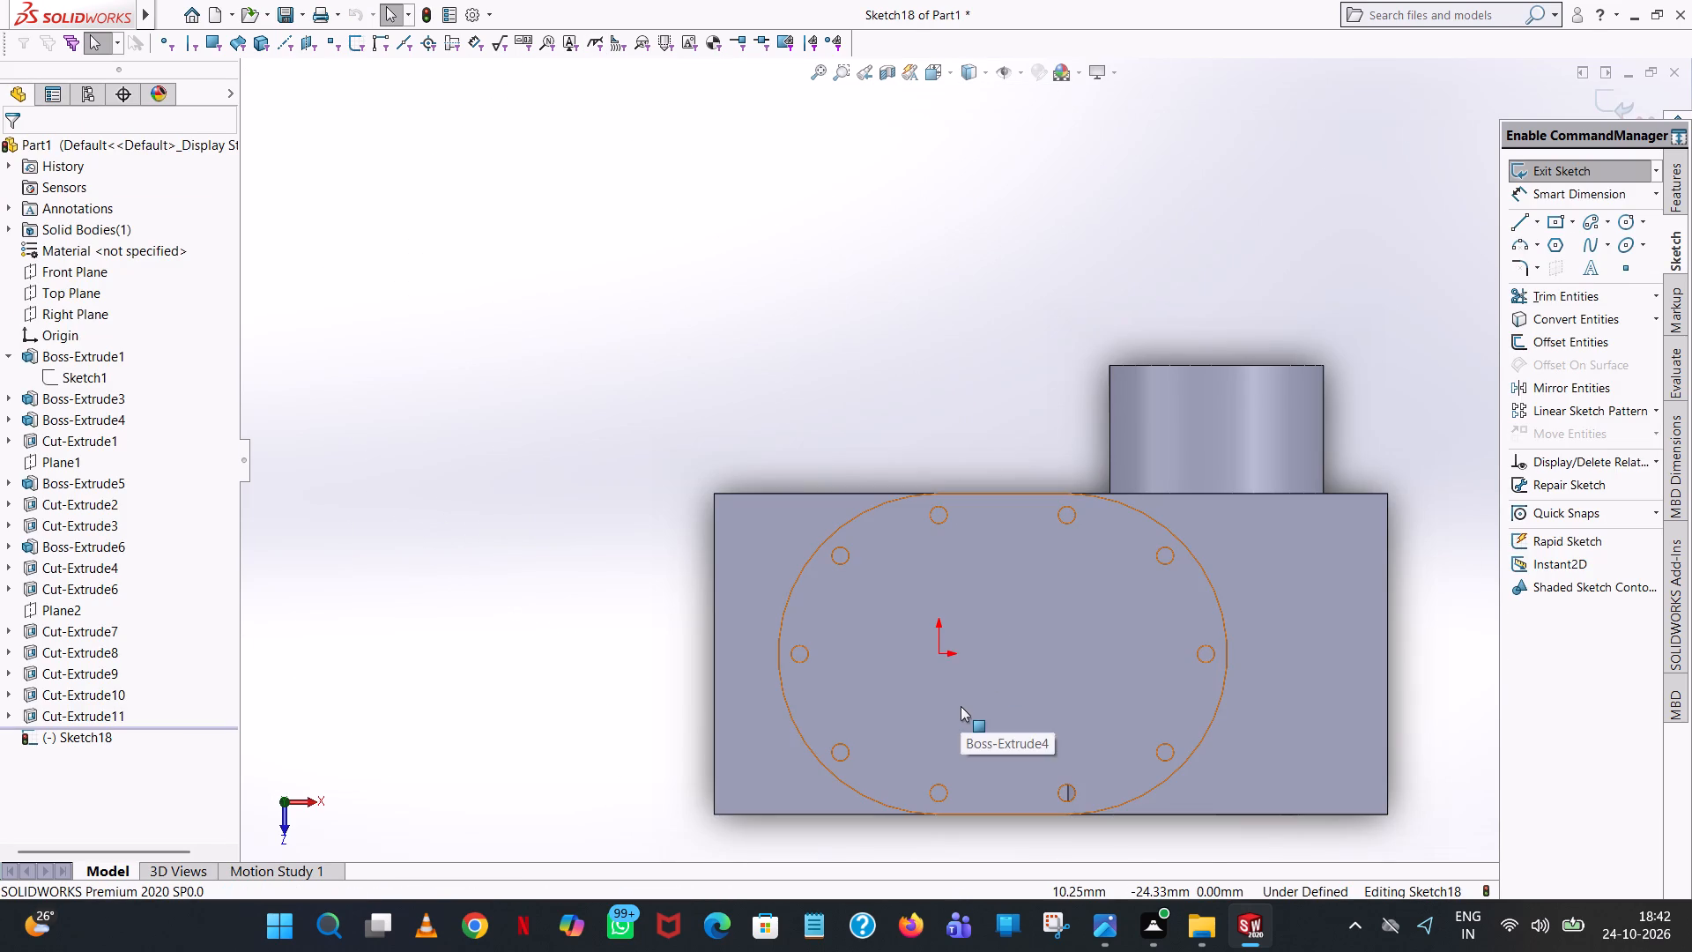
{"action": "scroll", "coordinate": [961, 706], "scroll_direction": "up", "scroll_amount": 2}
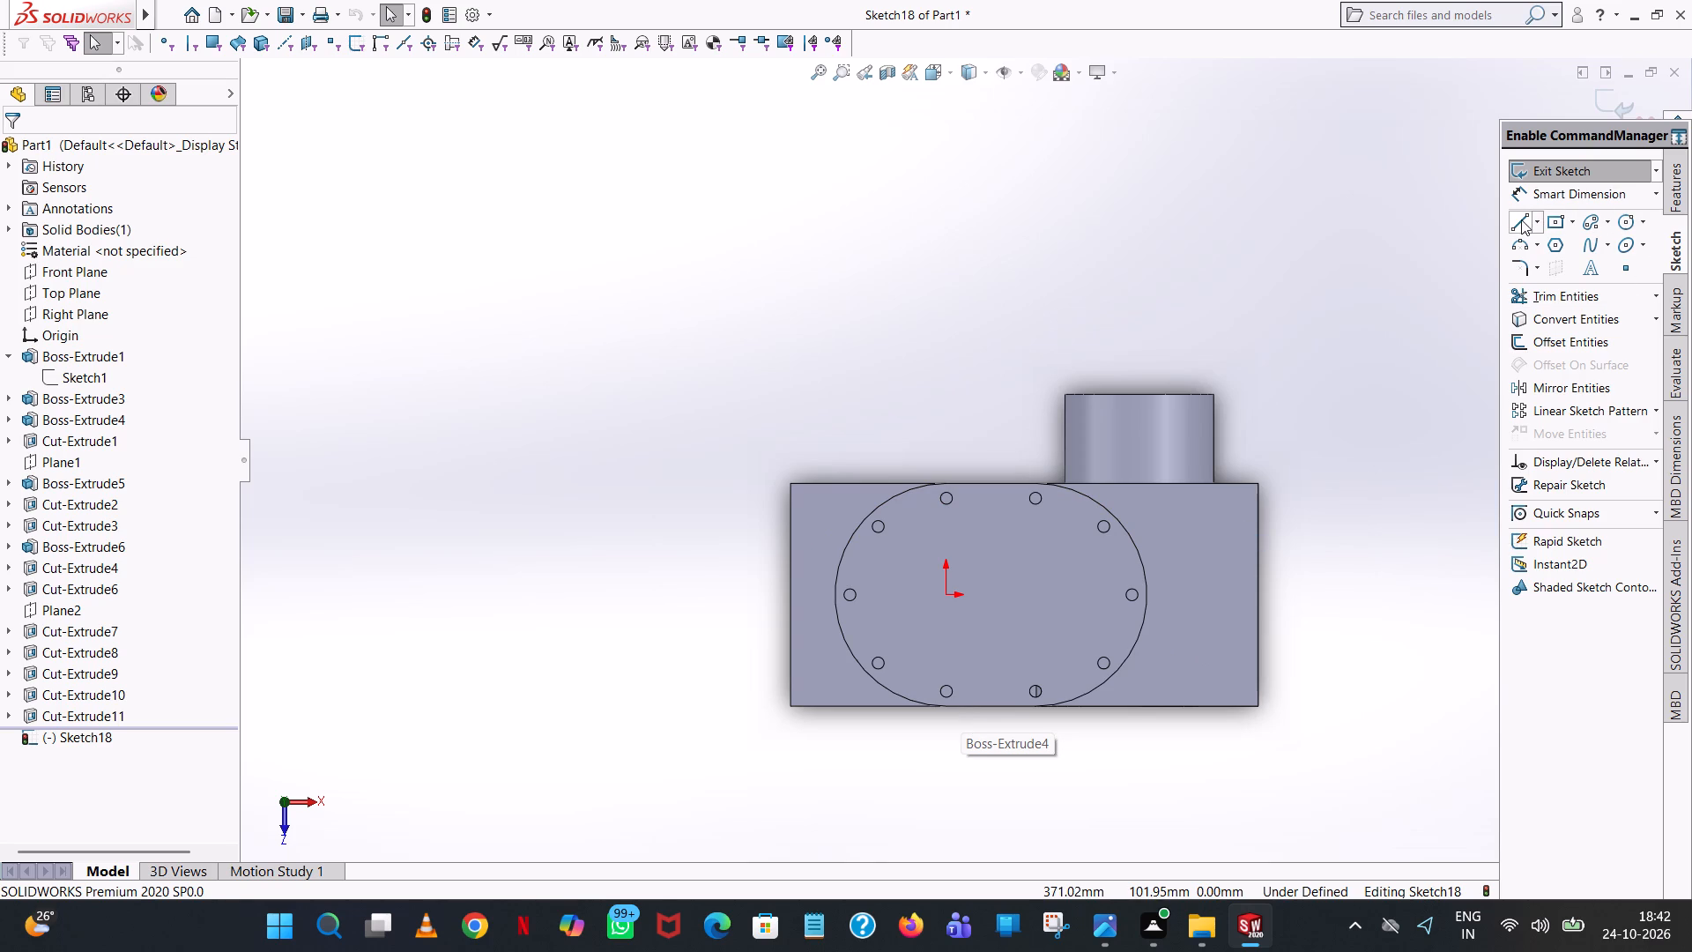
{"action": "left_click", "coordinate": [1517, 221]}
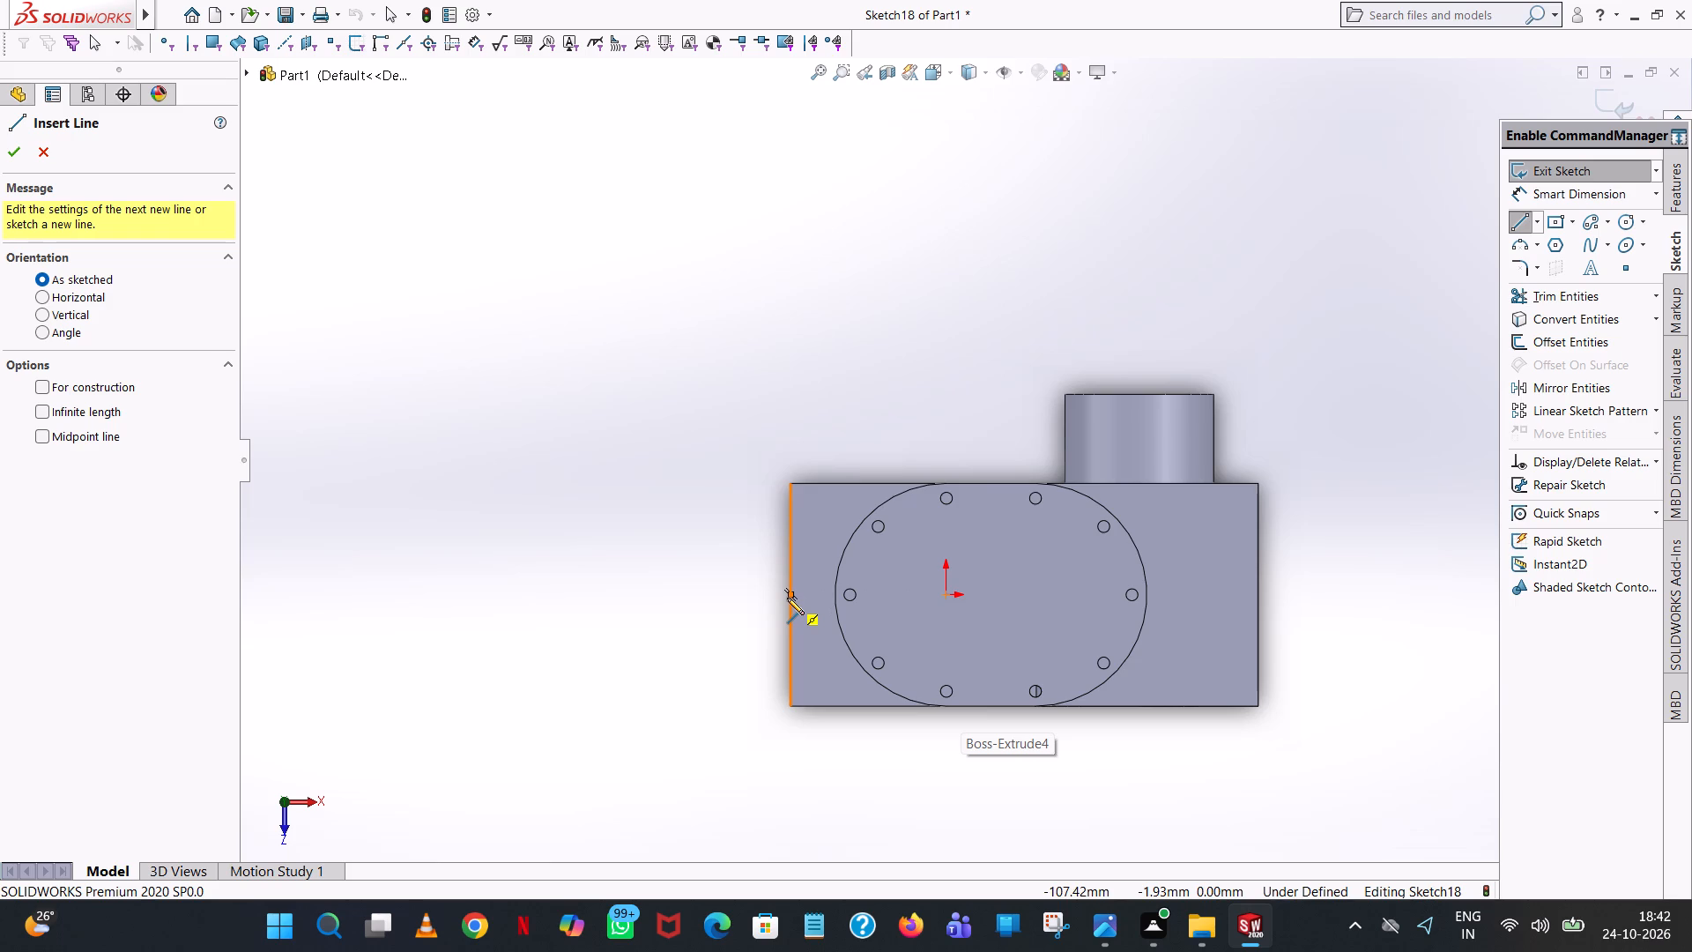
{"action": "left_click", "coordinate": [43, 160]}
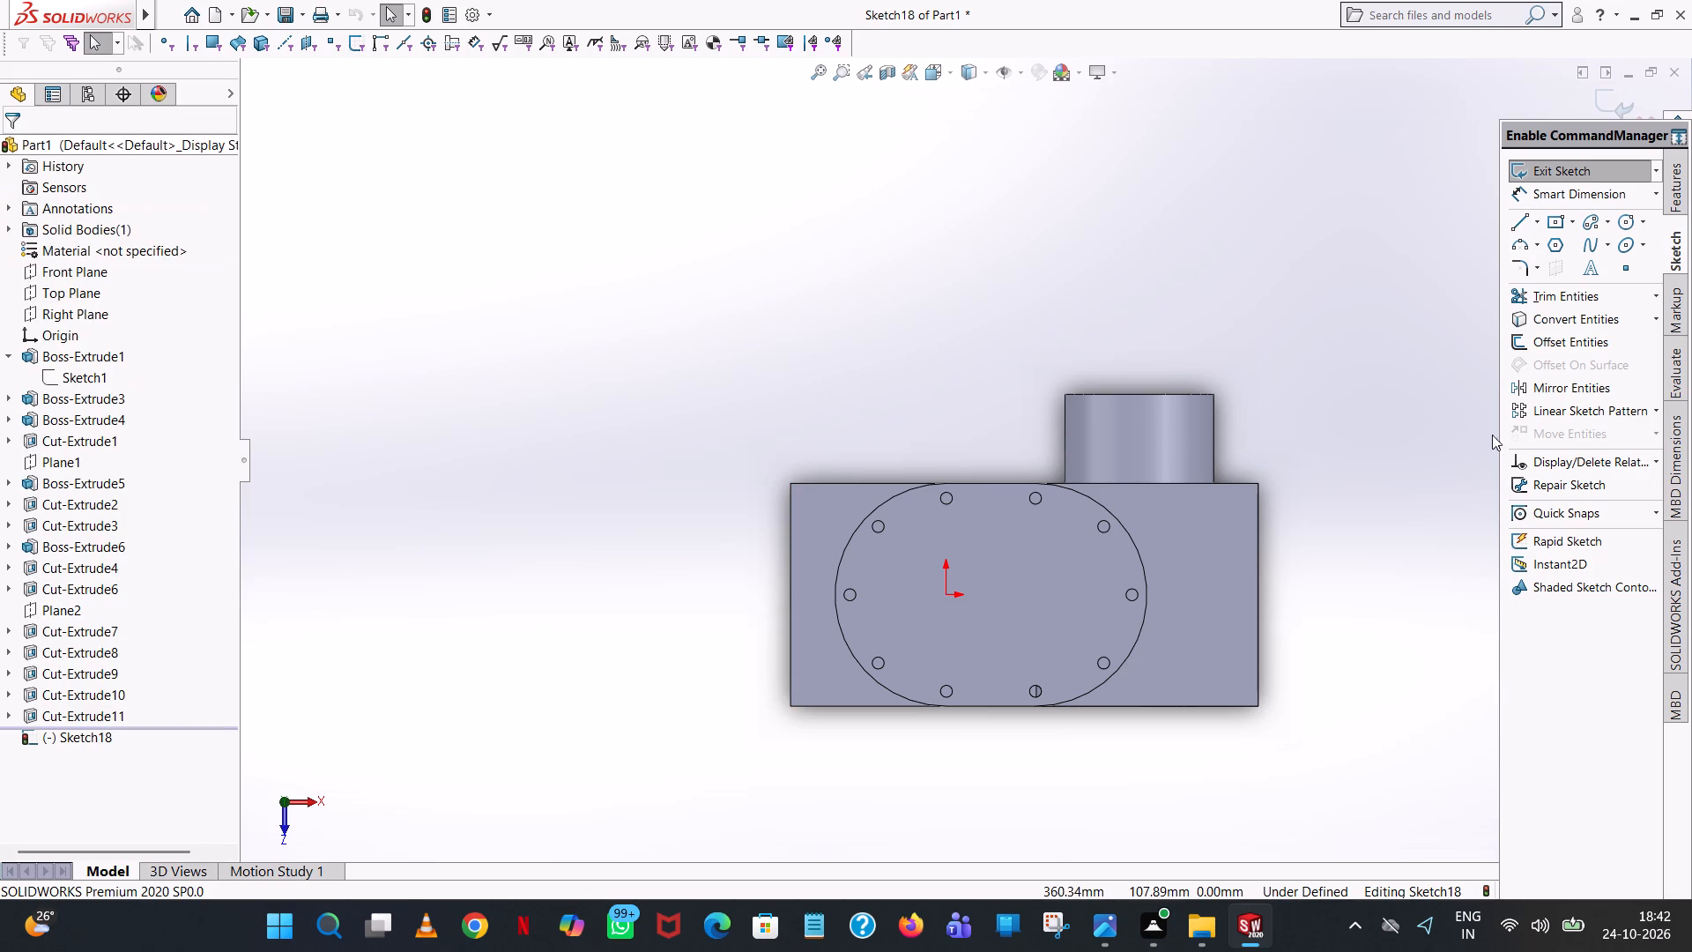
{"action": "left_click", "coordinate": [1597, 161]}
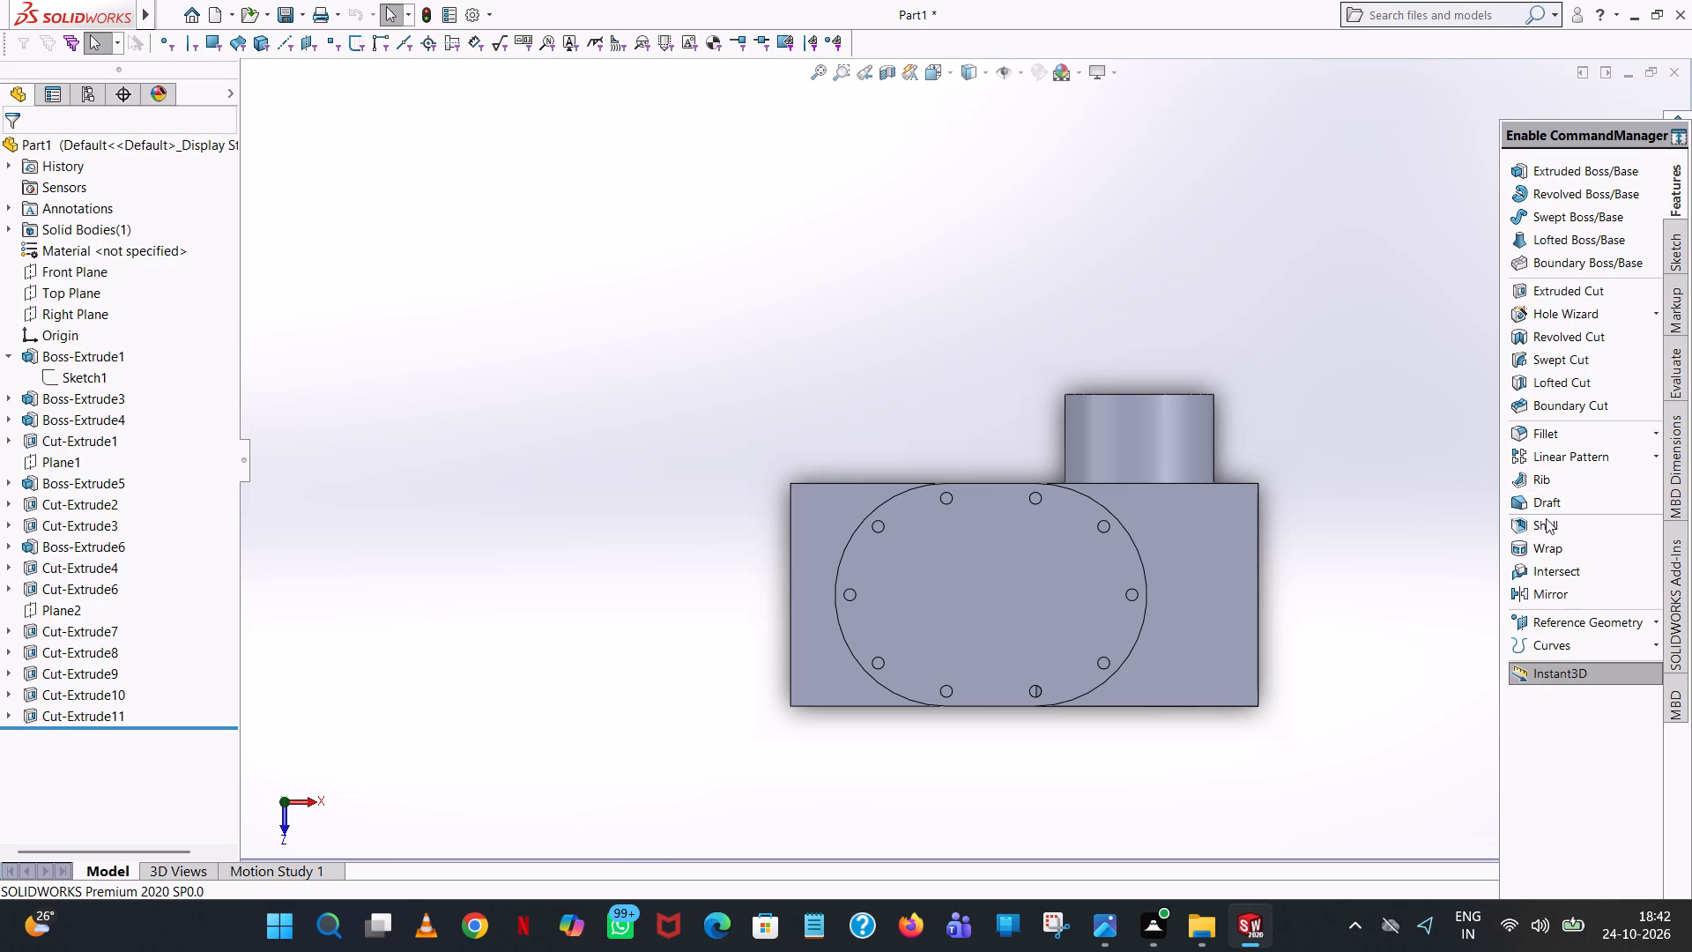
Fillet the base plate's outer corner edge on the slotted-opening side with a 16 mm radius.
{"action": "left_click", "coordinate": [1514, 427]}
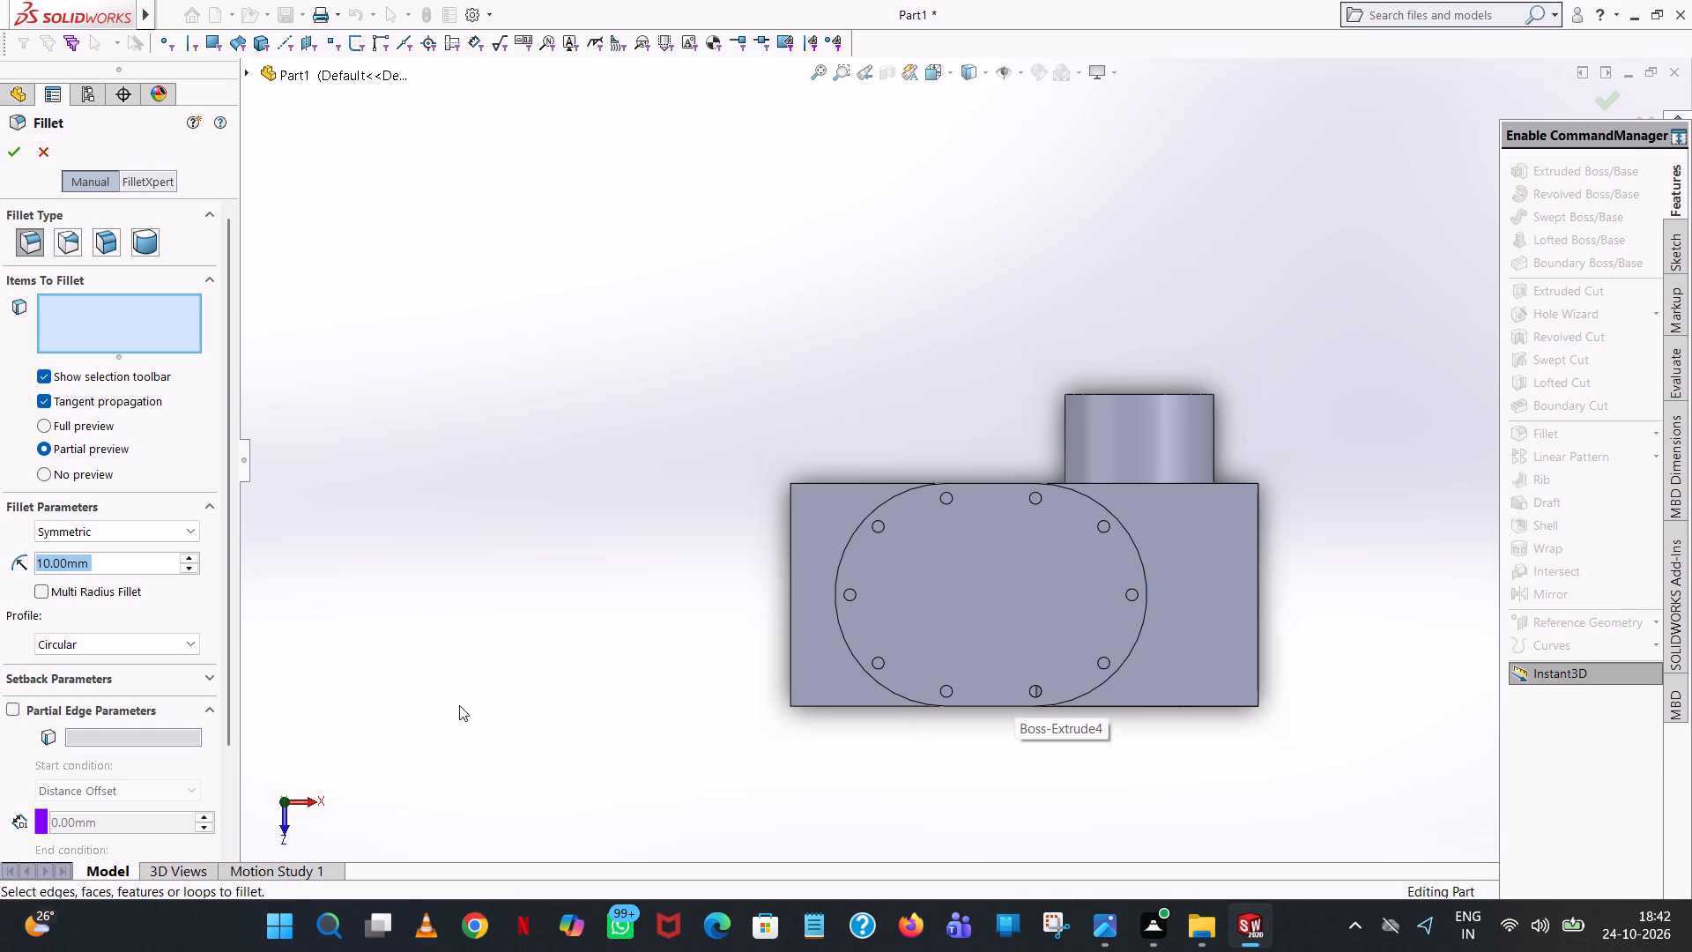
{"action": "type", "text": "16"}
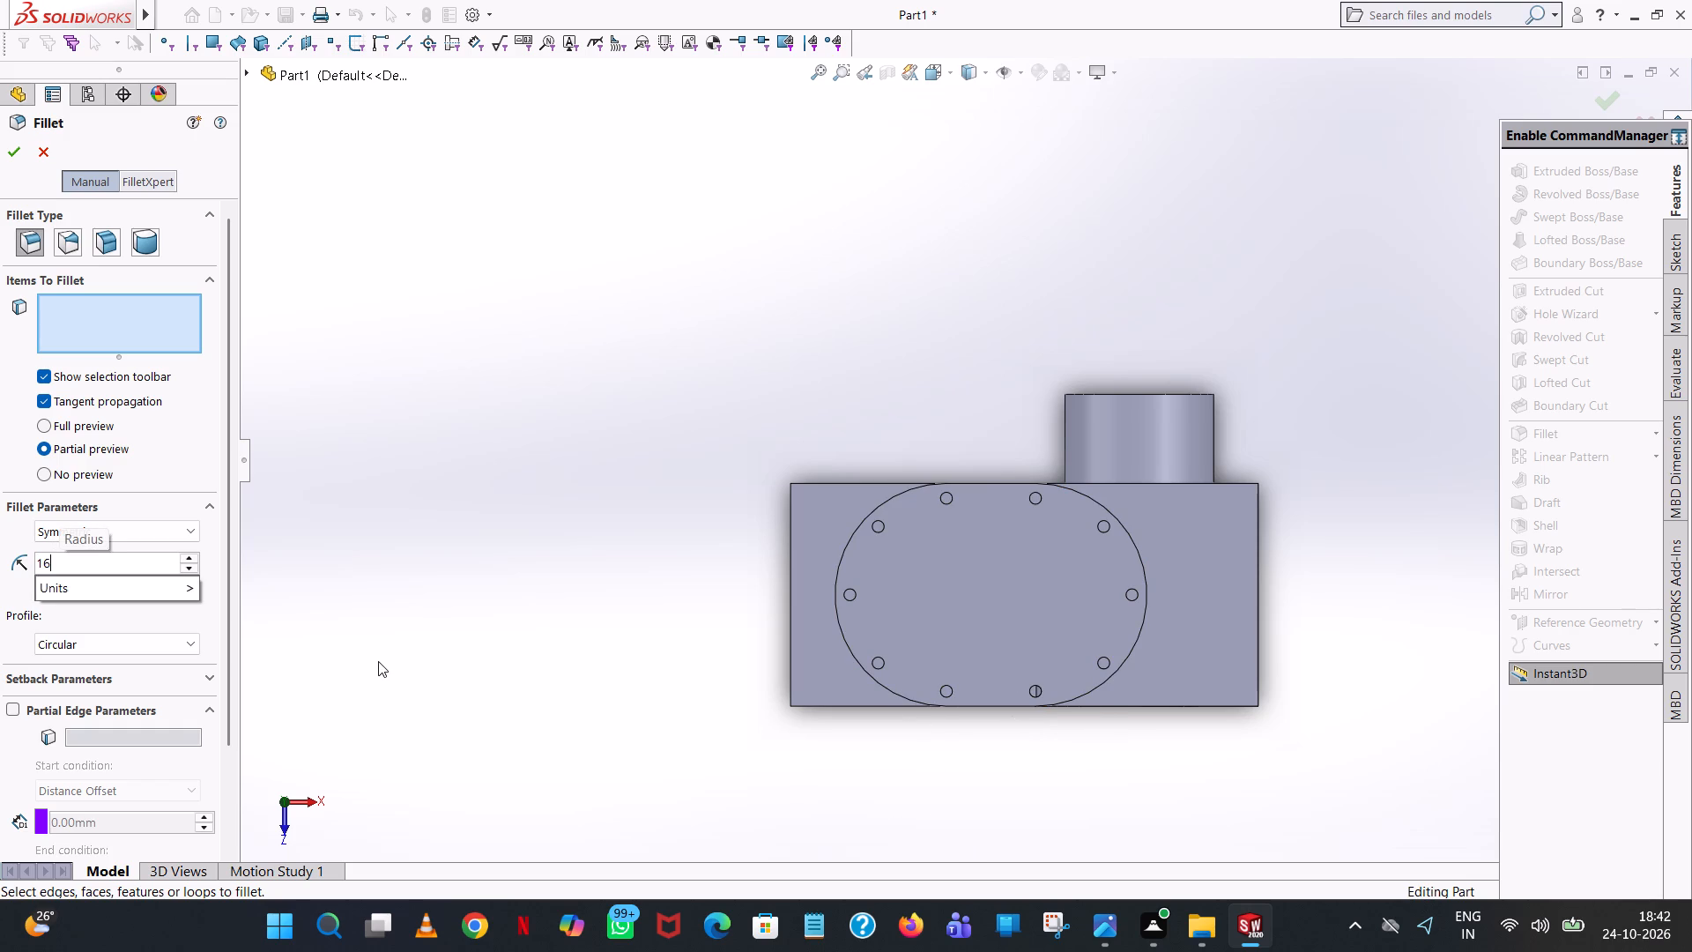
{"action": "key", "text": "Return"}
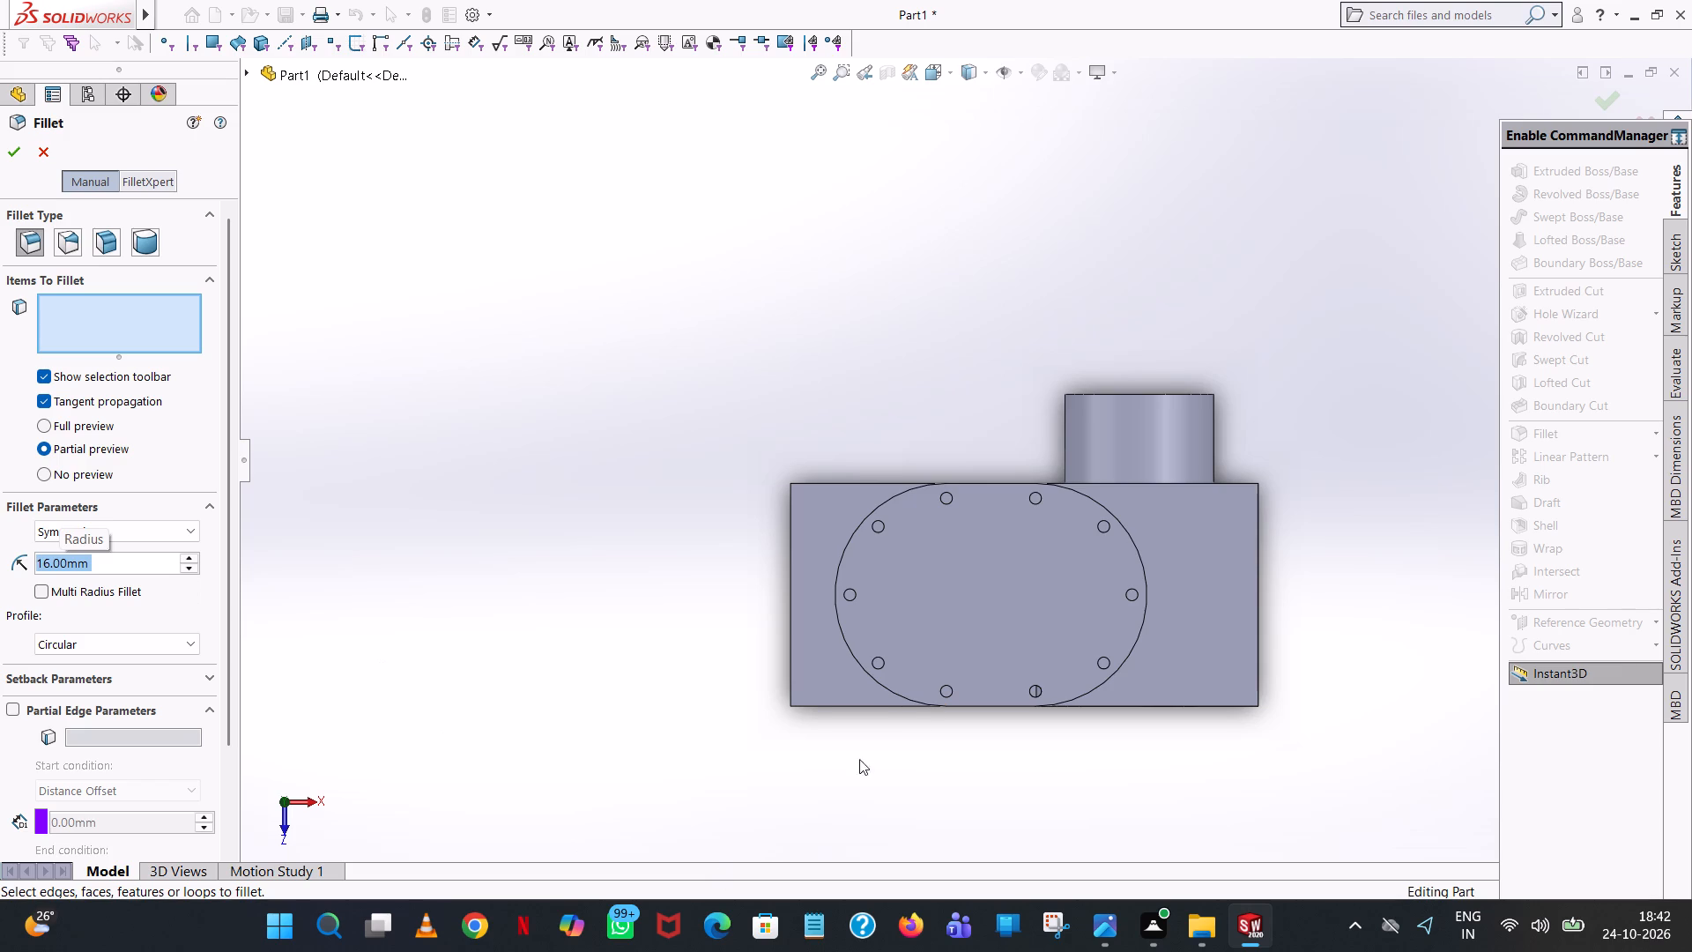
{"action": "middle_click_drag", "start_coordinate": [911, 706], "coordinate": [999, 524]}
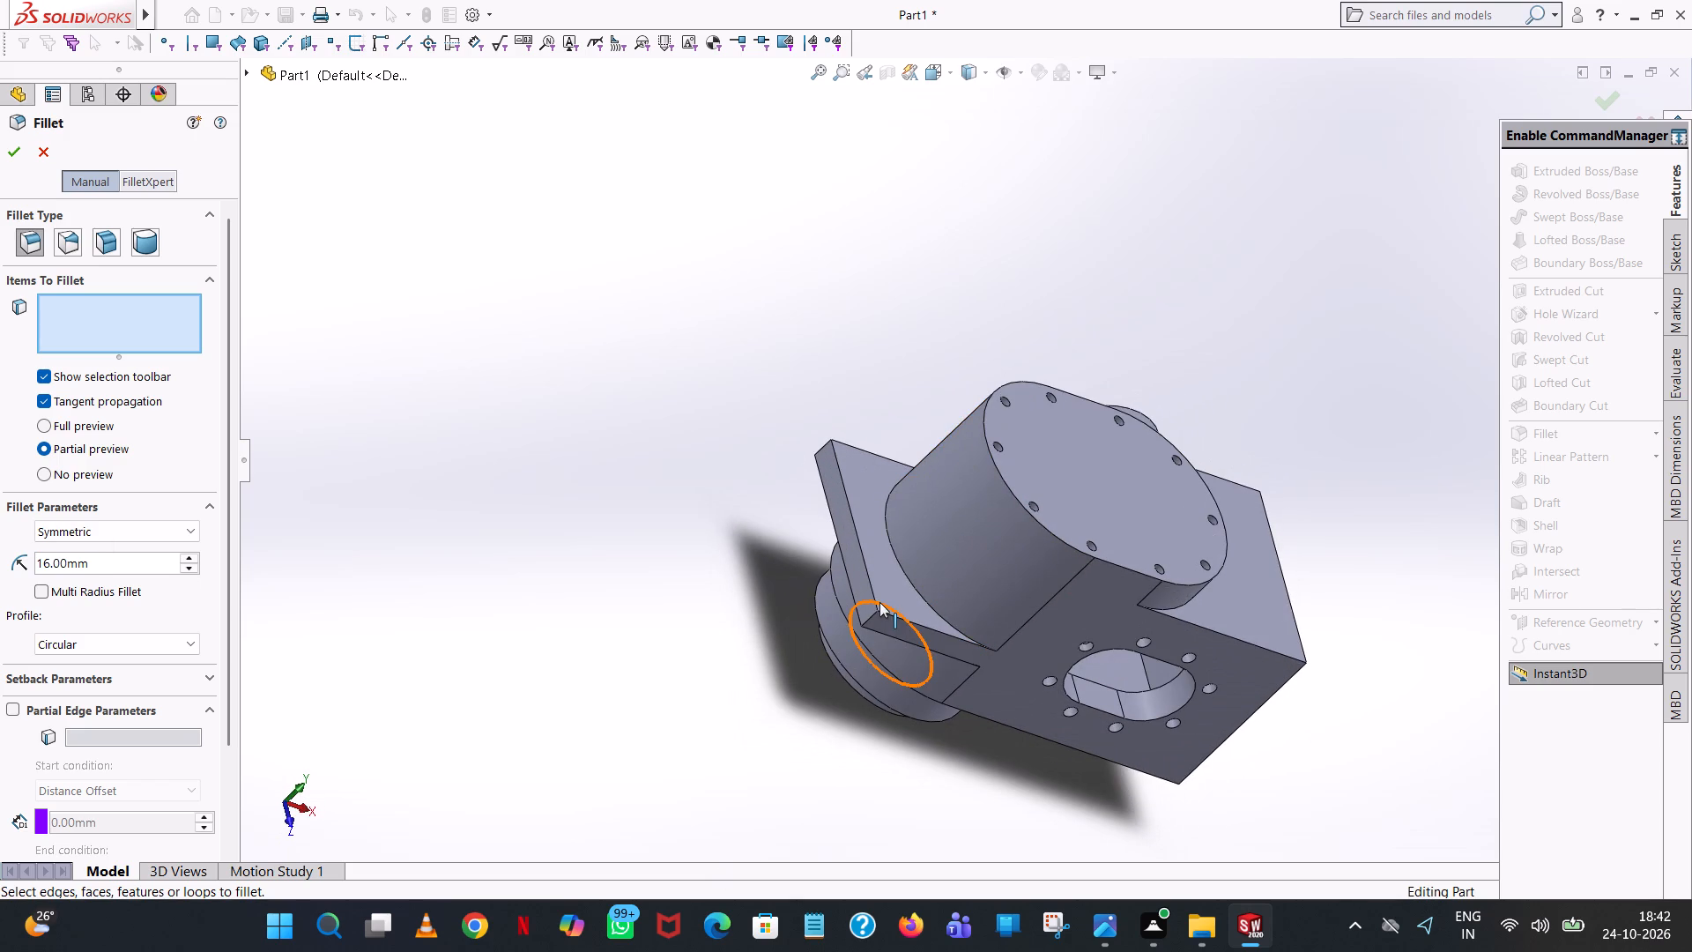
{"action": "left_click", "coordinate": [872, 613]}
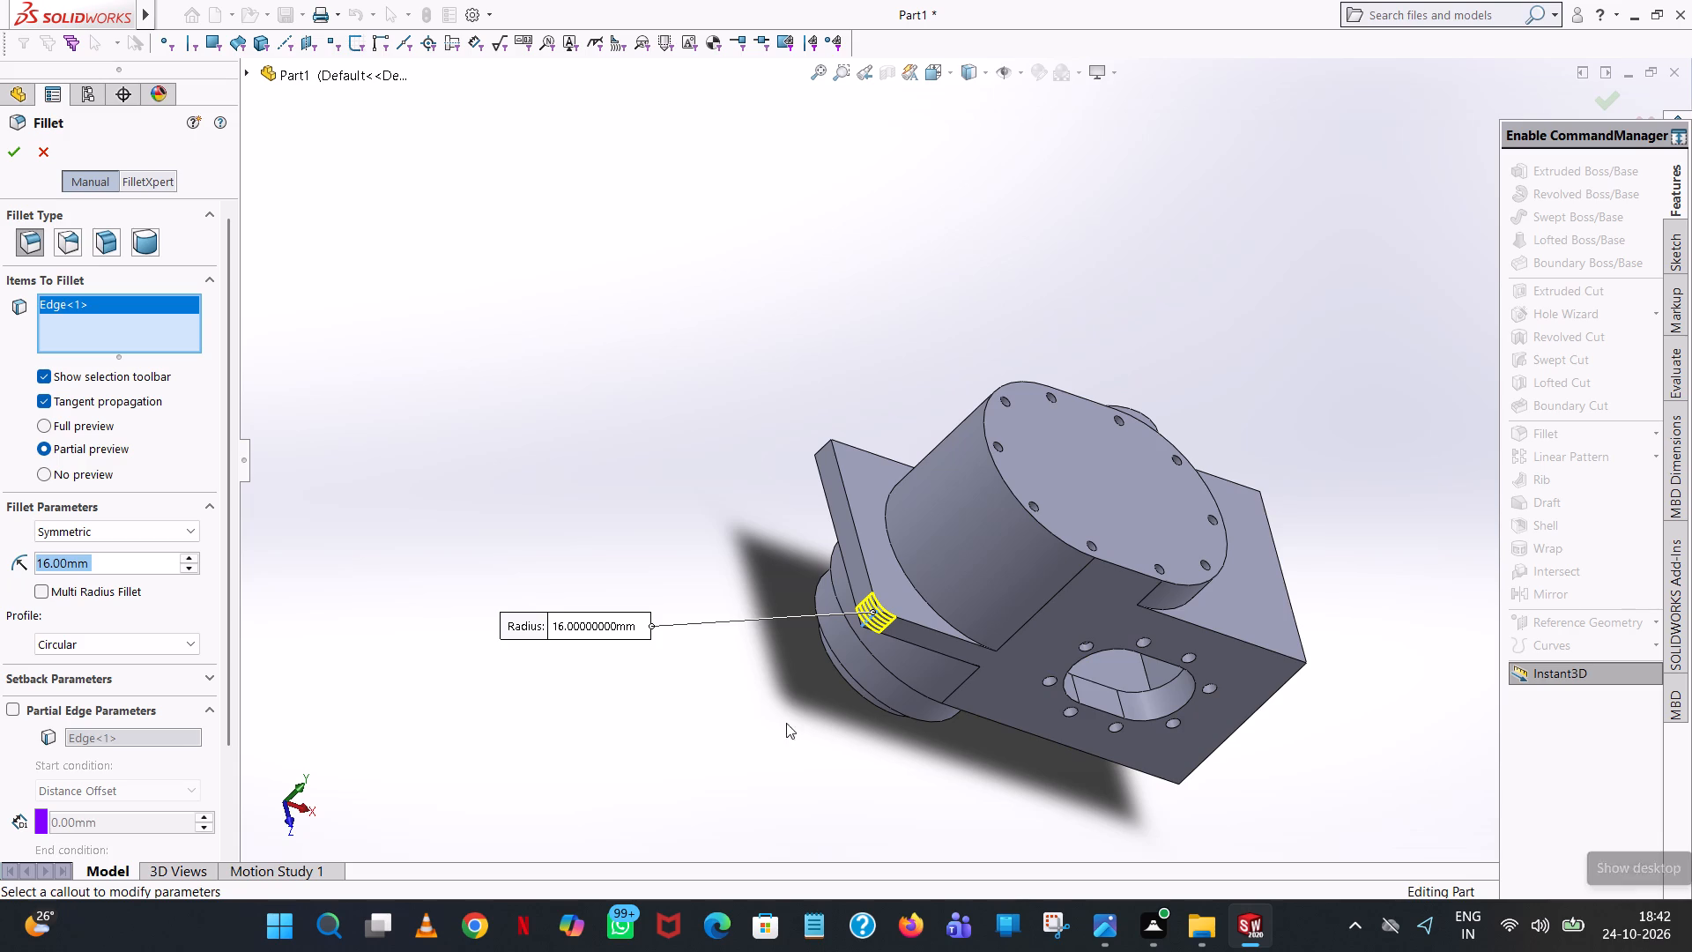
{"action": "left_click", "coordinate": [13, 156]}
Fillet the base plate's other outer corner edge, on the side of the bored cylindrical boss, with a 16 mm radius.
{"action": "middle_click_drag", "start_coordinate": [746, 387], "coordinate": [753, 554]}
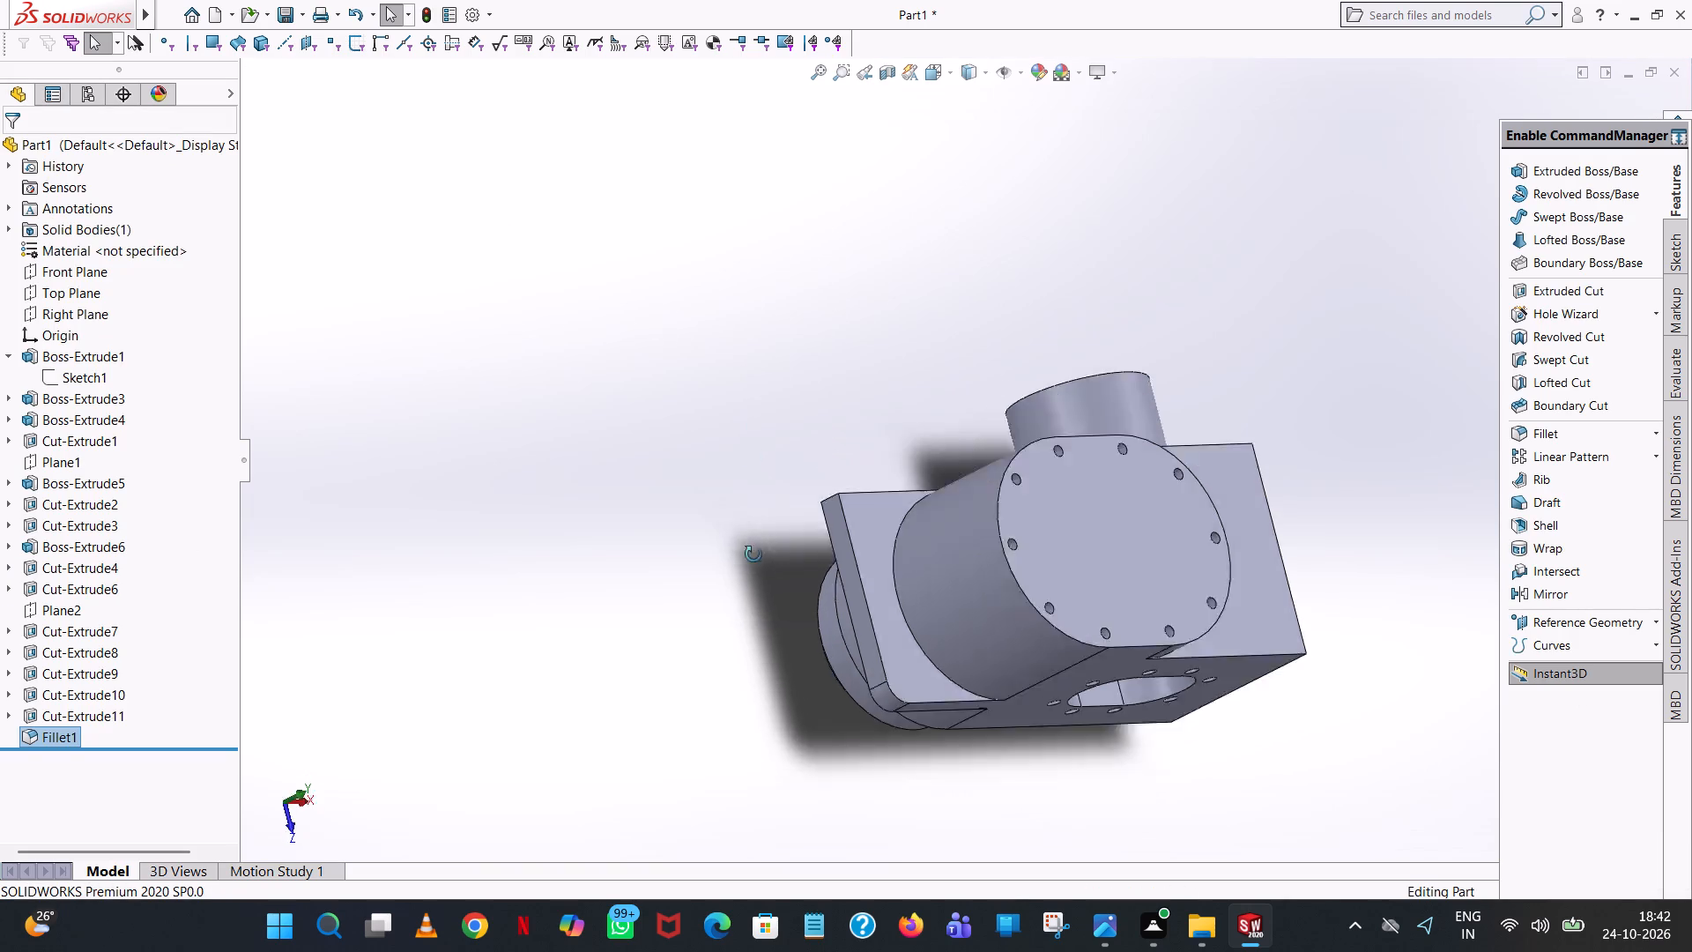
{"action": "middle_click_drag", "start_coordinate": [753, 554], "coordinate": [753, 735]}
{"action": "scroll", "coordinate": [807, 701], "scroll_direction": "down", "scroll_amount": 1}
{"action": "left_click", "coordinate": [1559, 430]}
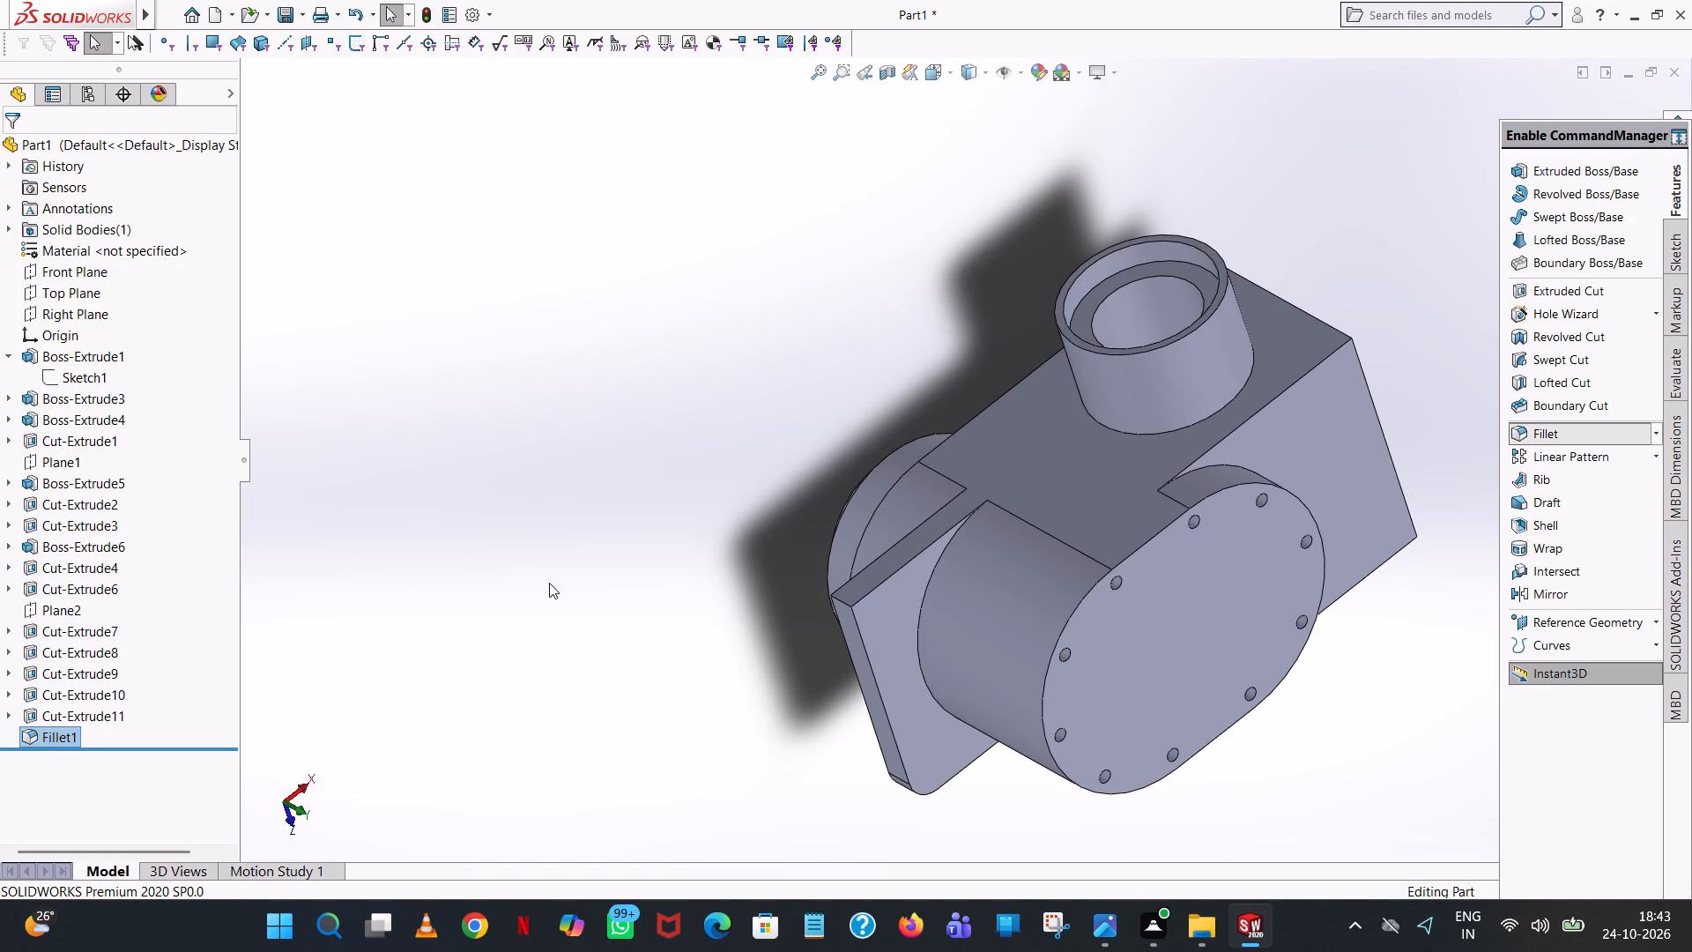
{"action": "scroll", "coordinate": [802, 591], "scroll_direction": "down", "scroll_amount": 4}
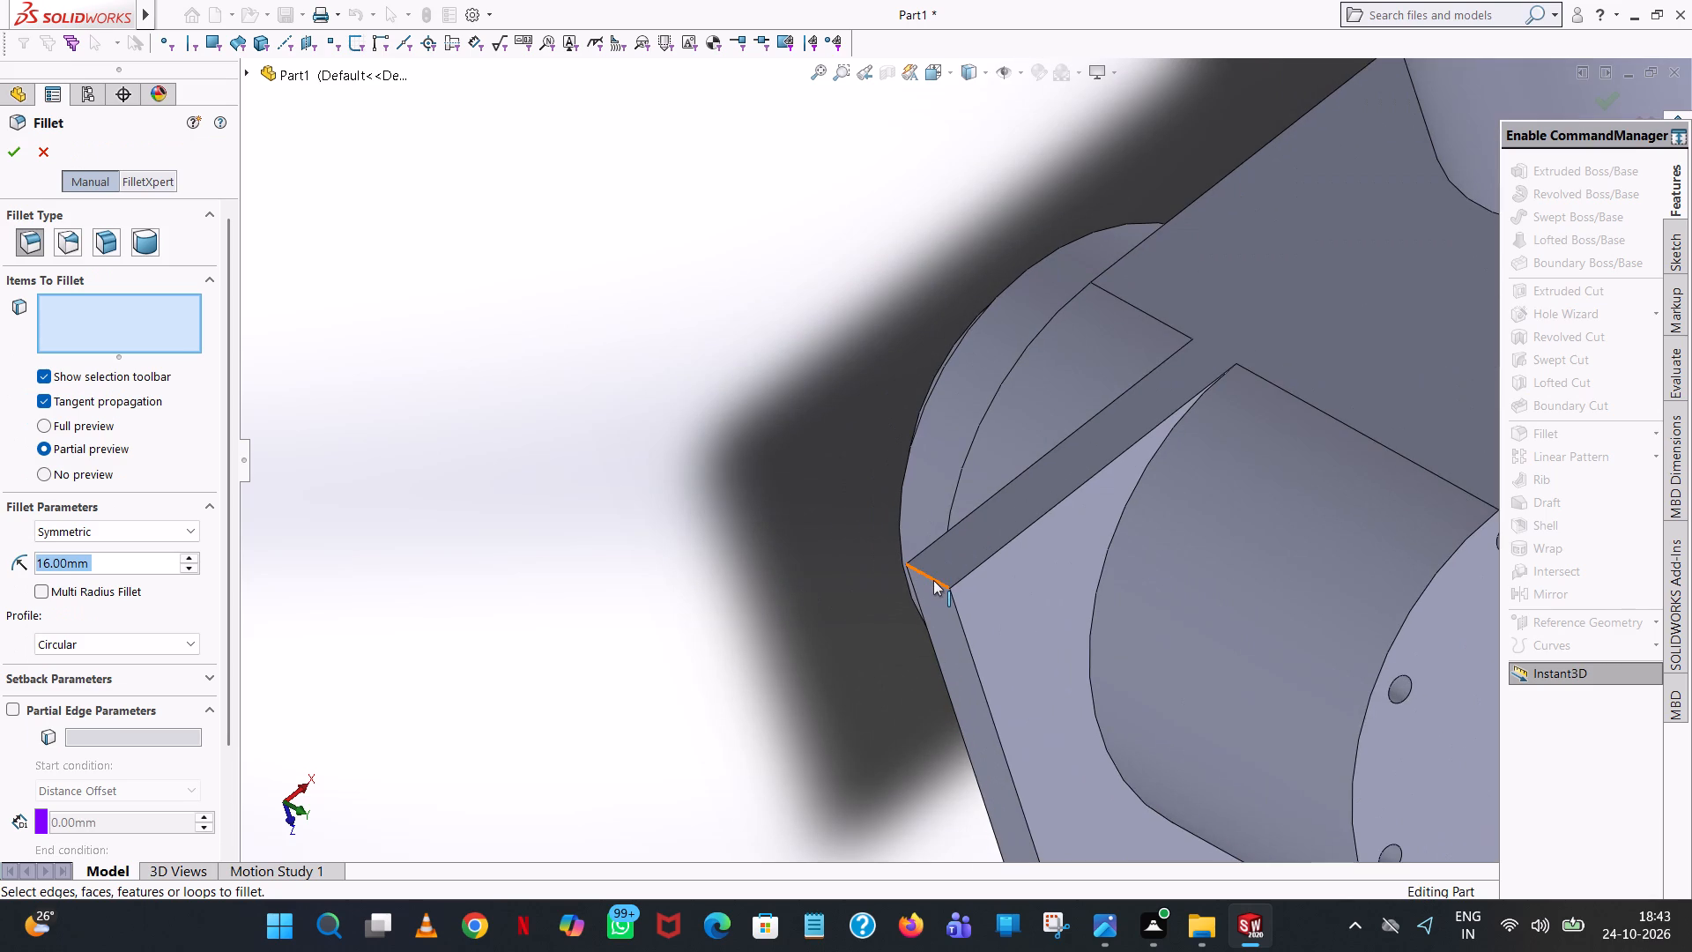
{"action": "left_click", "coordinate": [933, 580]}
{"action": "left_click", "coordinate": [10, 160]}
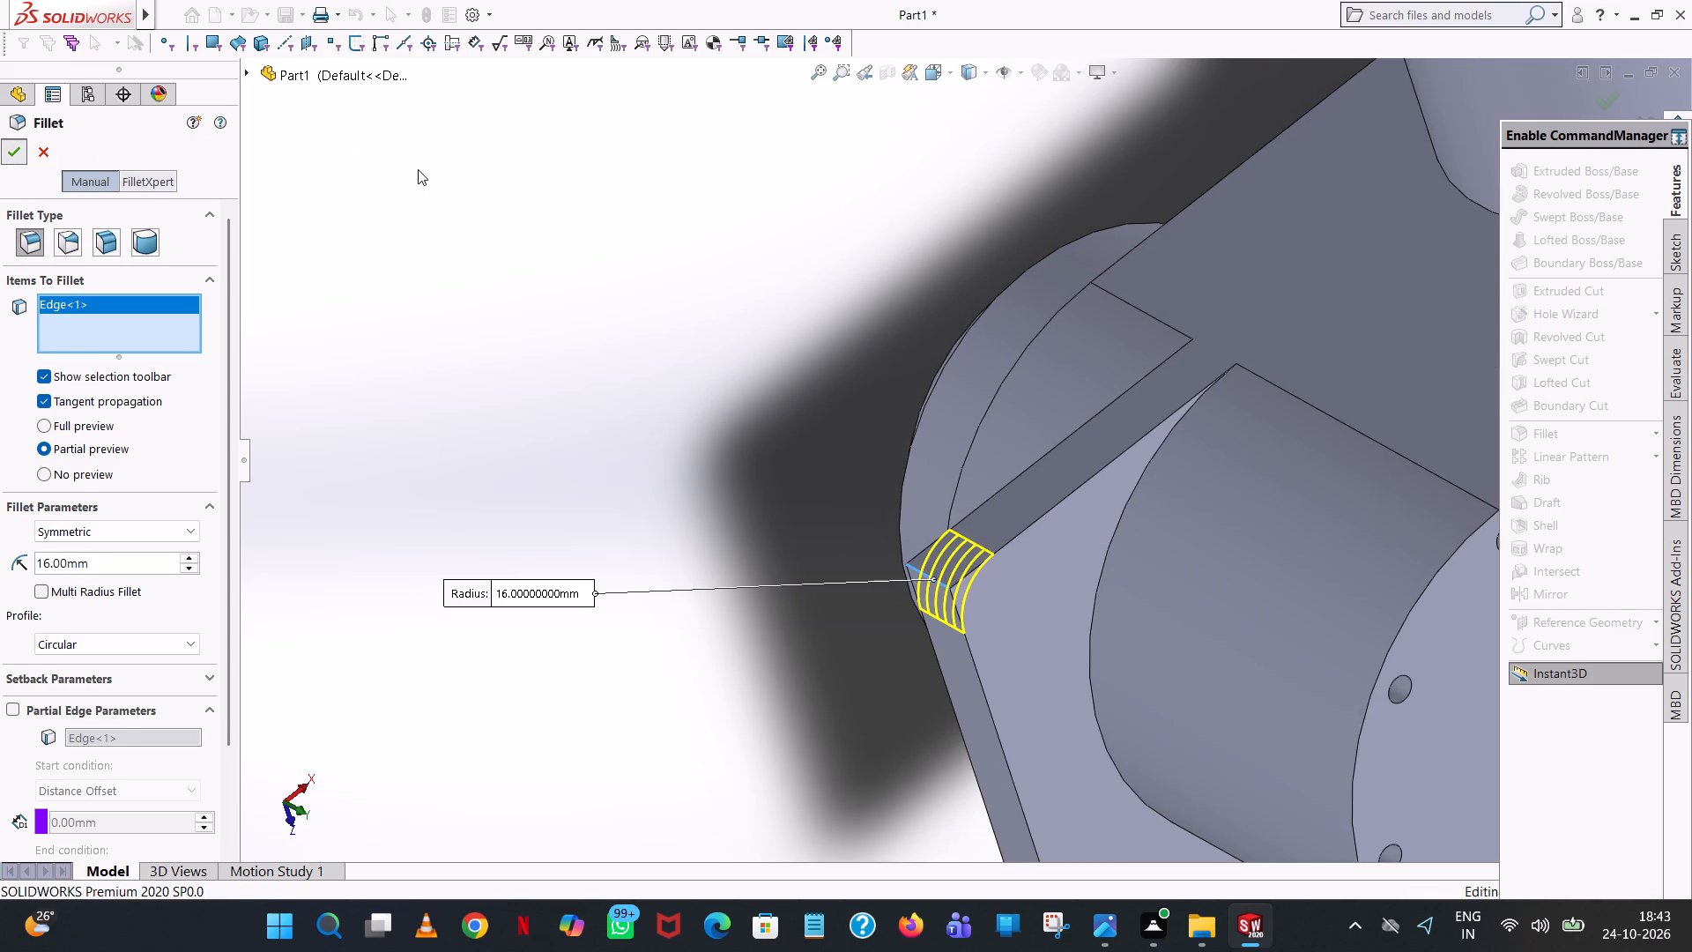
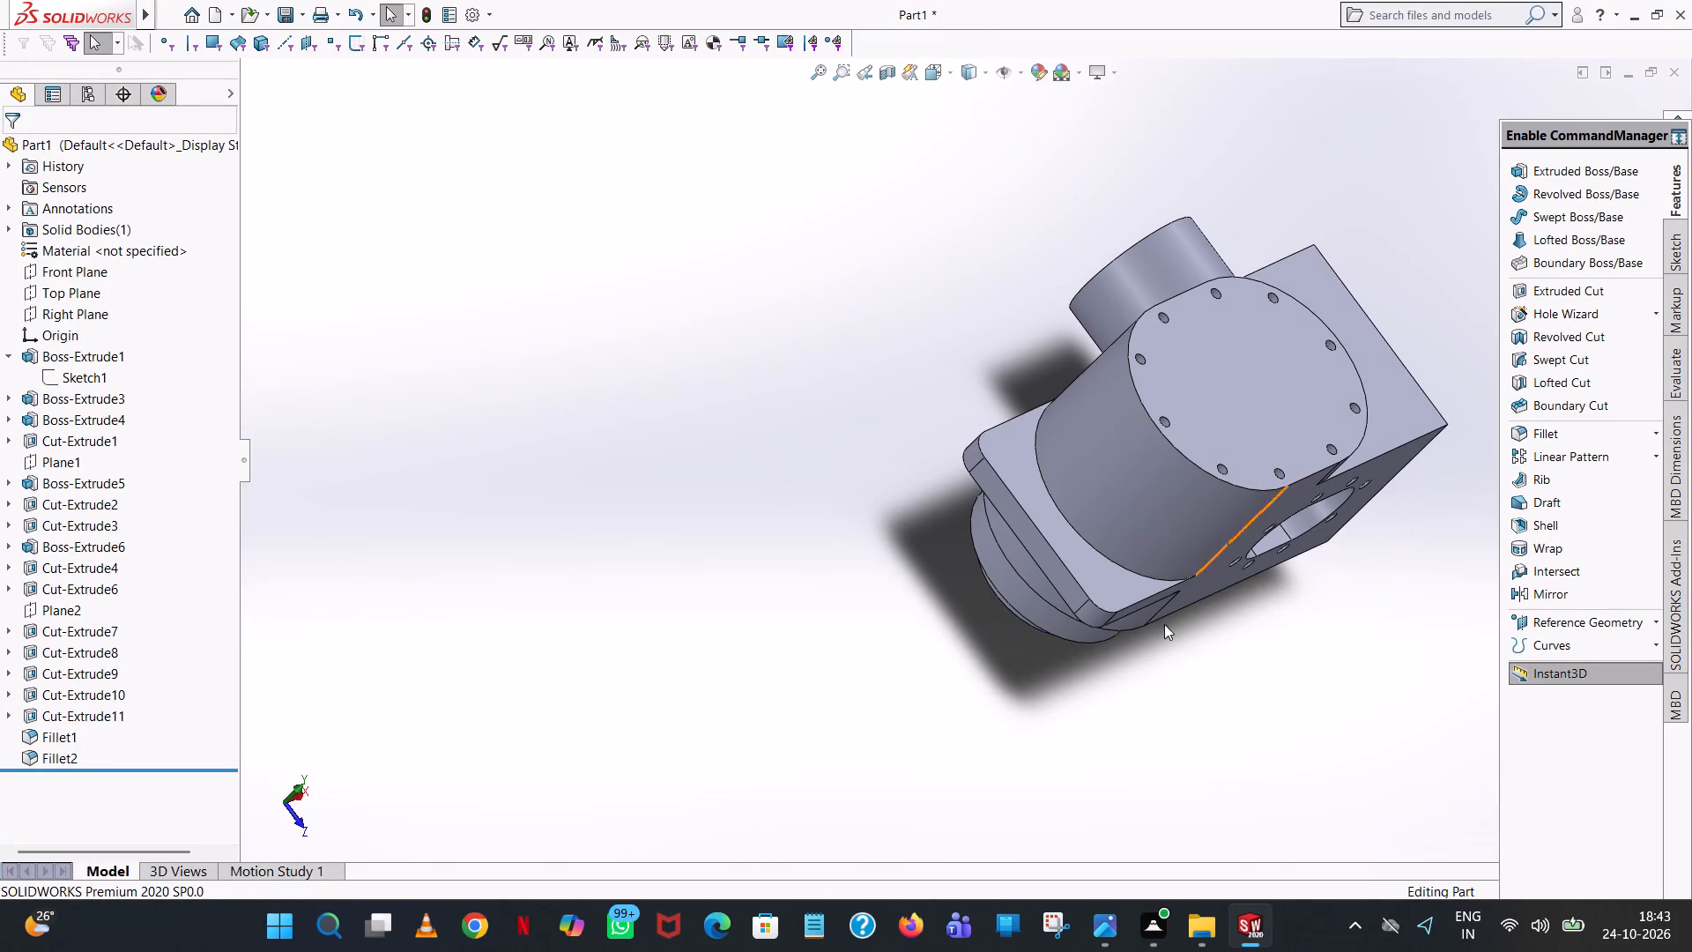
Sketch an 8 mm radius circle on the base plate's upper face, centred on the rounded corner at the bored cylindrical boss side.
{"action": "middle_click_drag", "start_coordinate": [1131, 635], "coordinate": [1204, 461]}
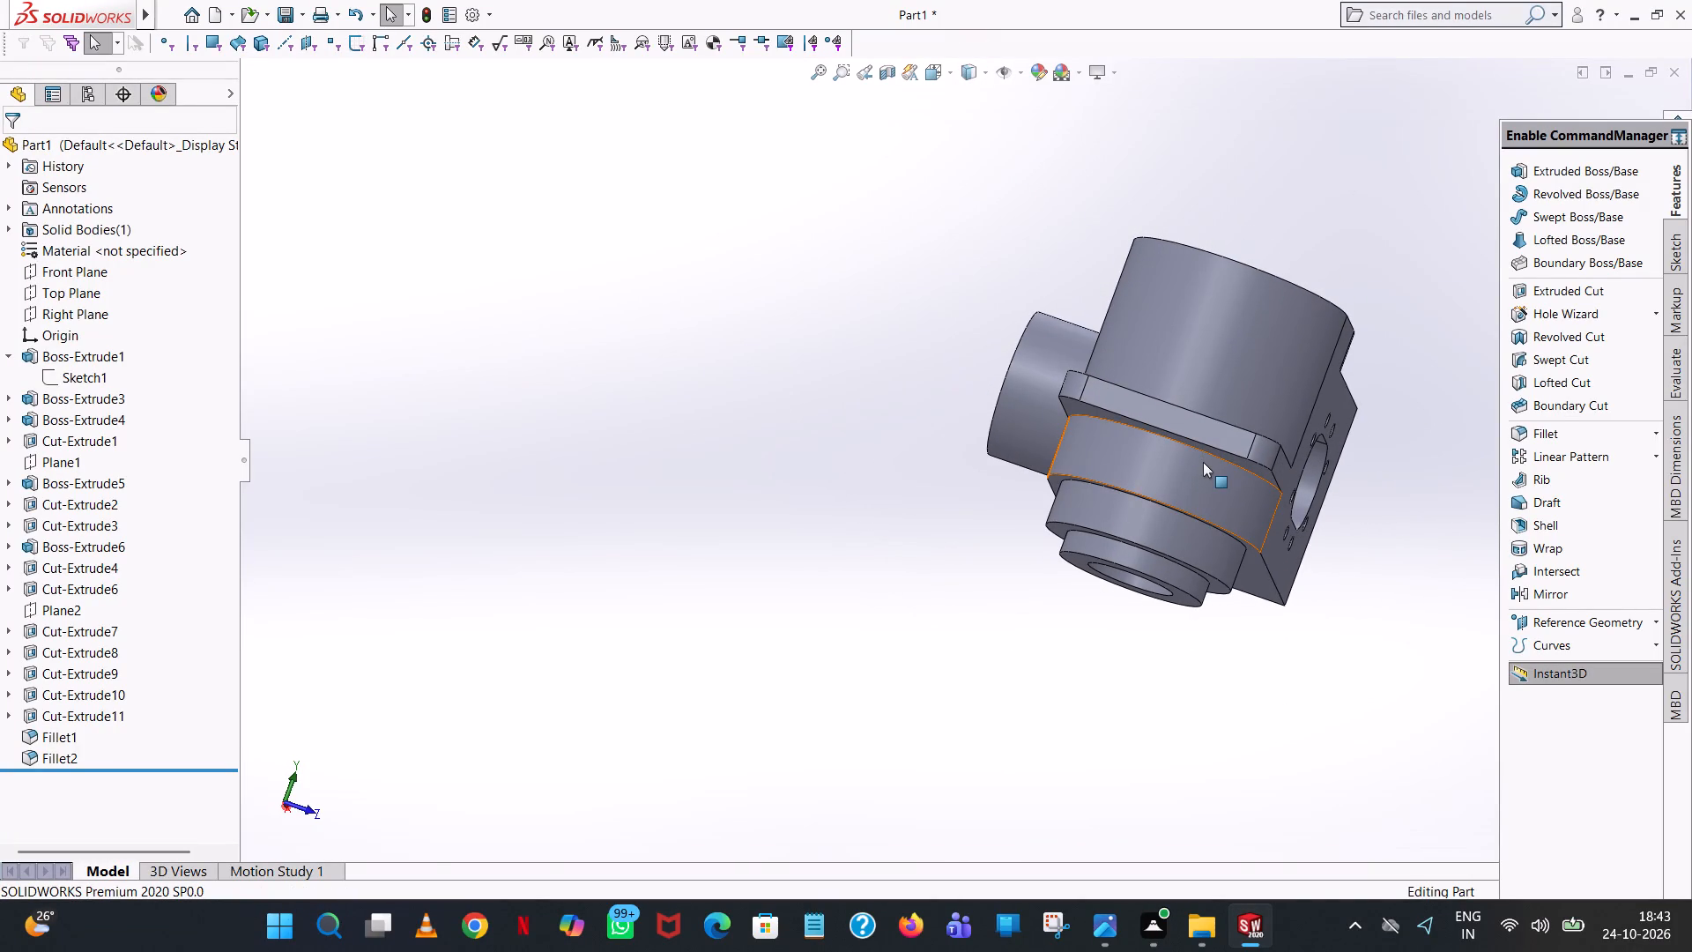
{"action": "middle_click_drag", "start_coordinate": [1153, 438], "coordinate": [1095, 687]}
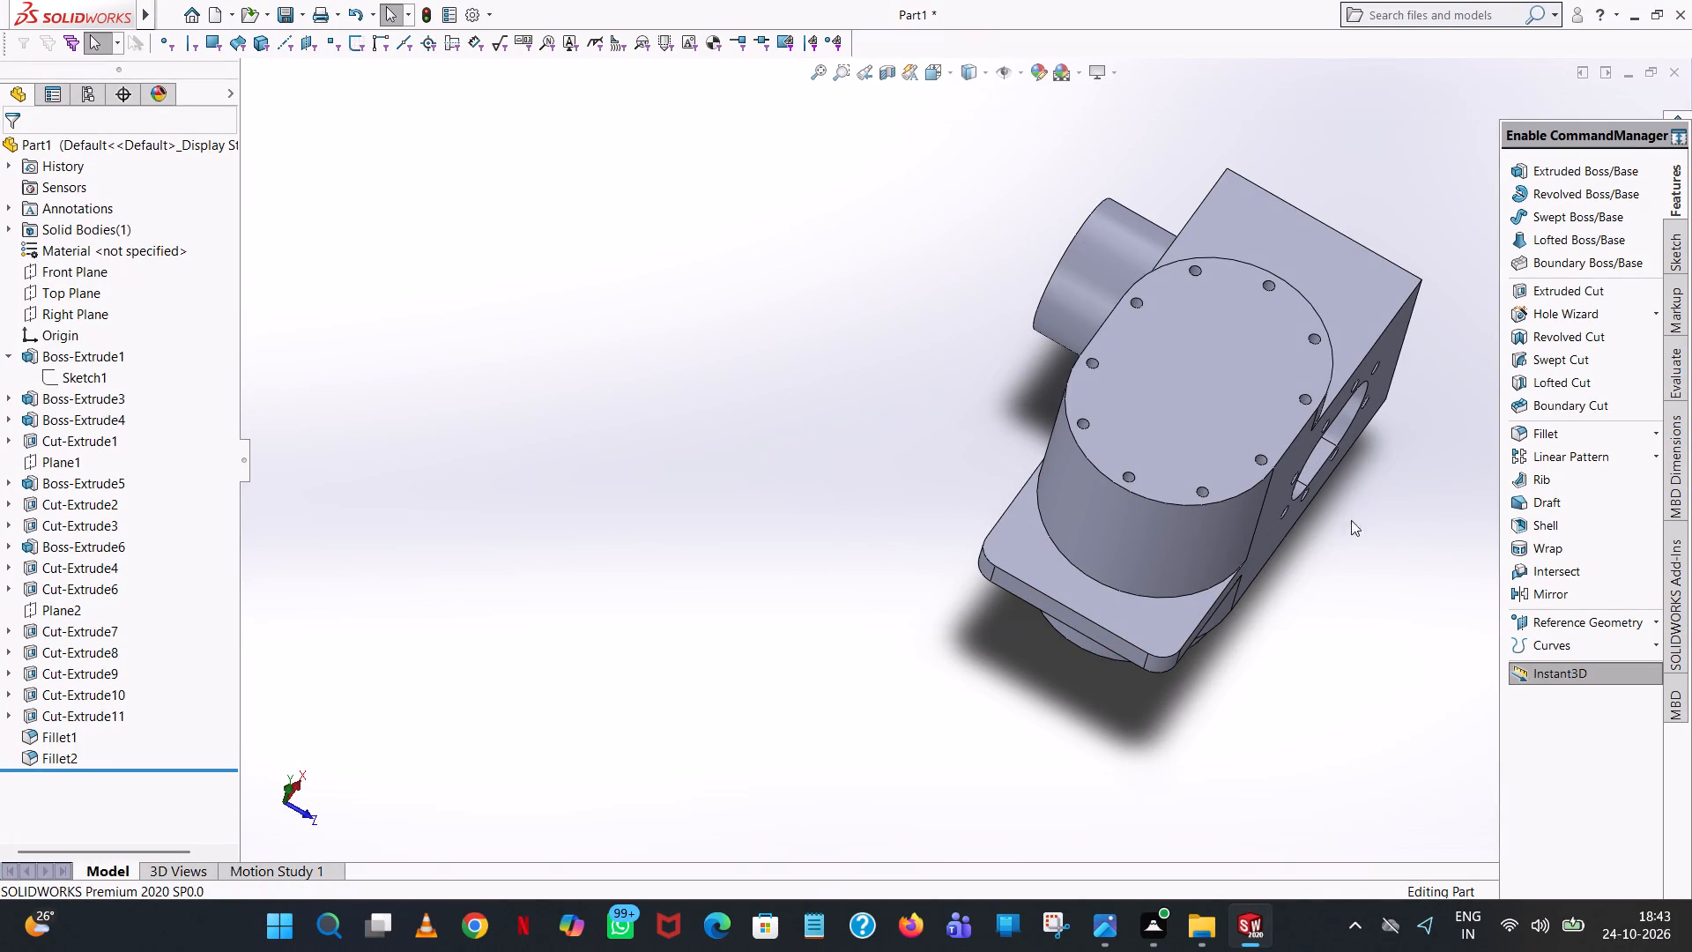
{"action": "left_click", "coordinate": [1551, 296]}
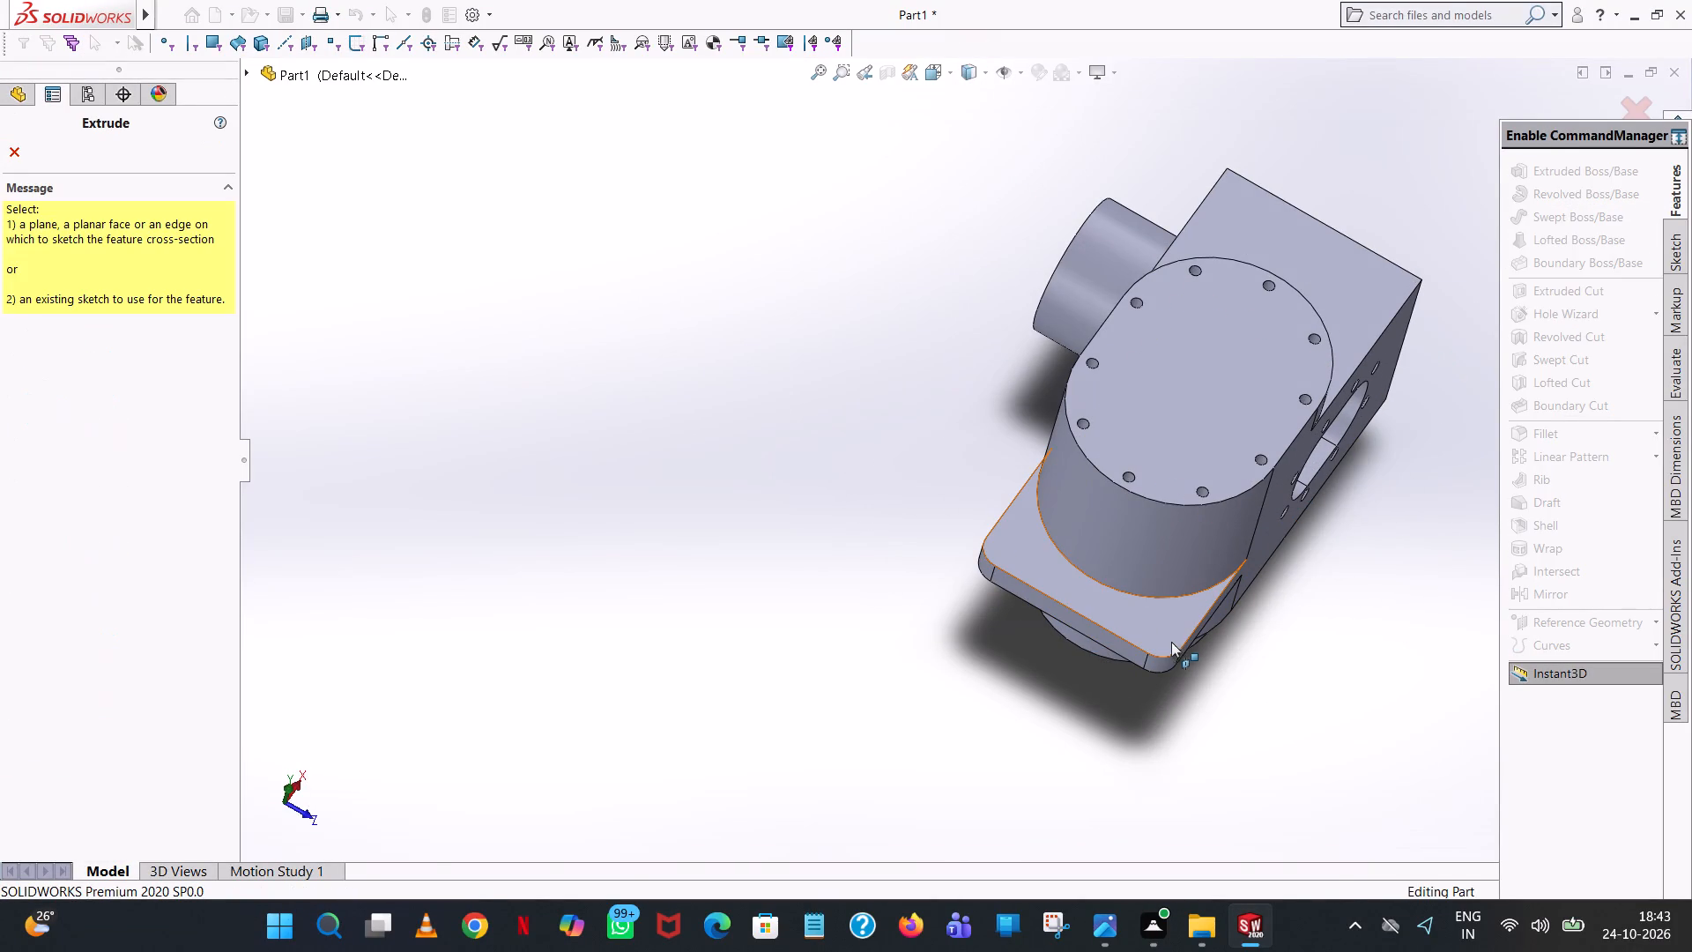
{"action": "left_click", "coordinate": [1160, 631]}
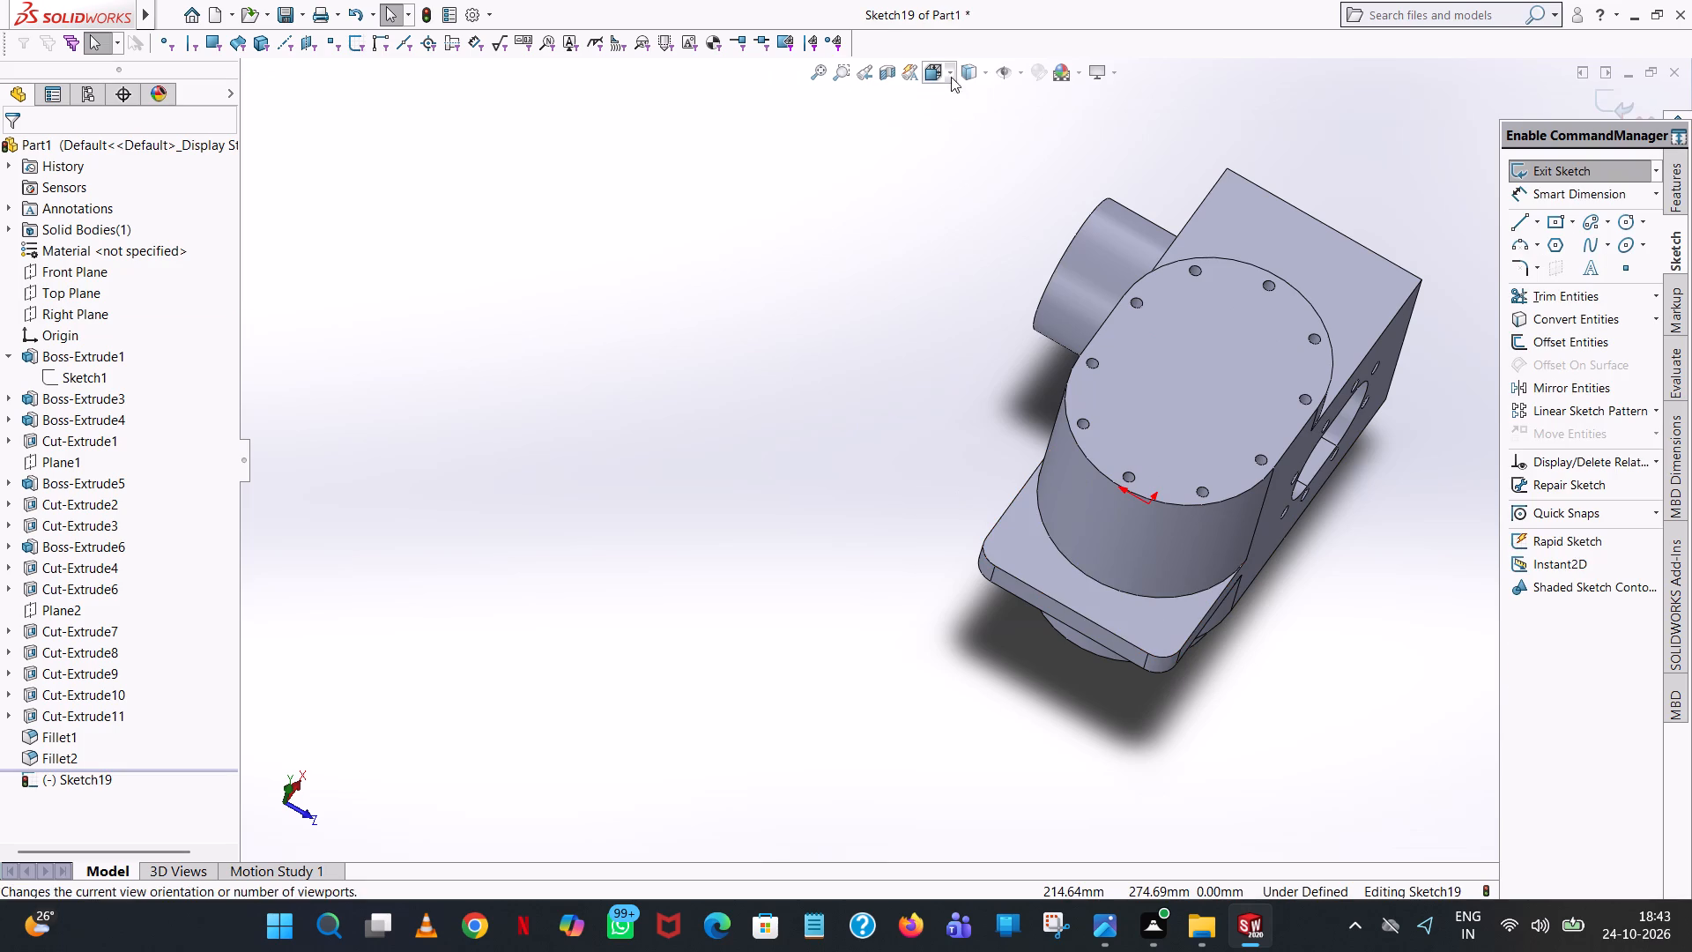
{"action": "left_click", "coordinate": [951, 71]}
{"action": "left_click", "coordinate": [1031, 168]}
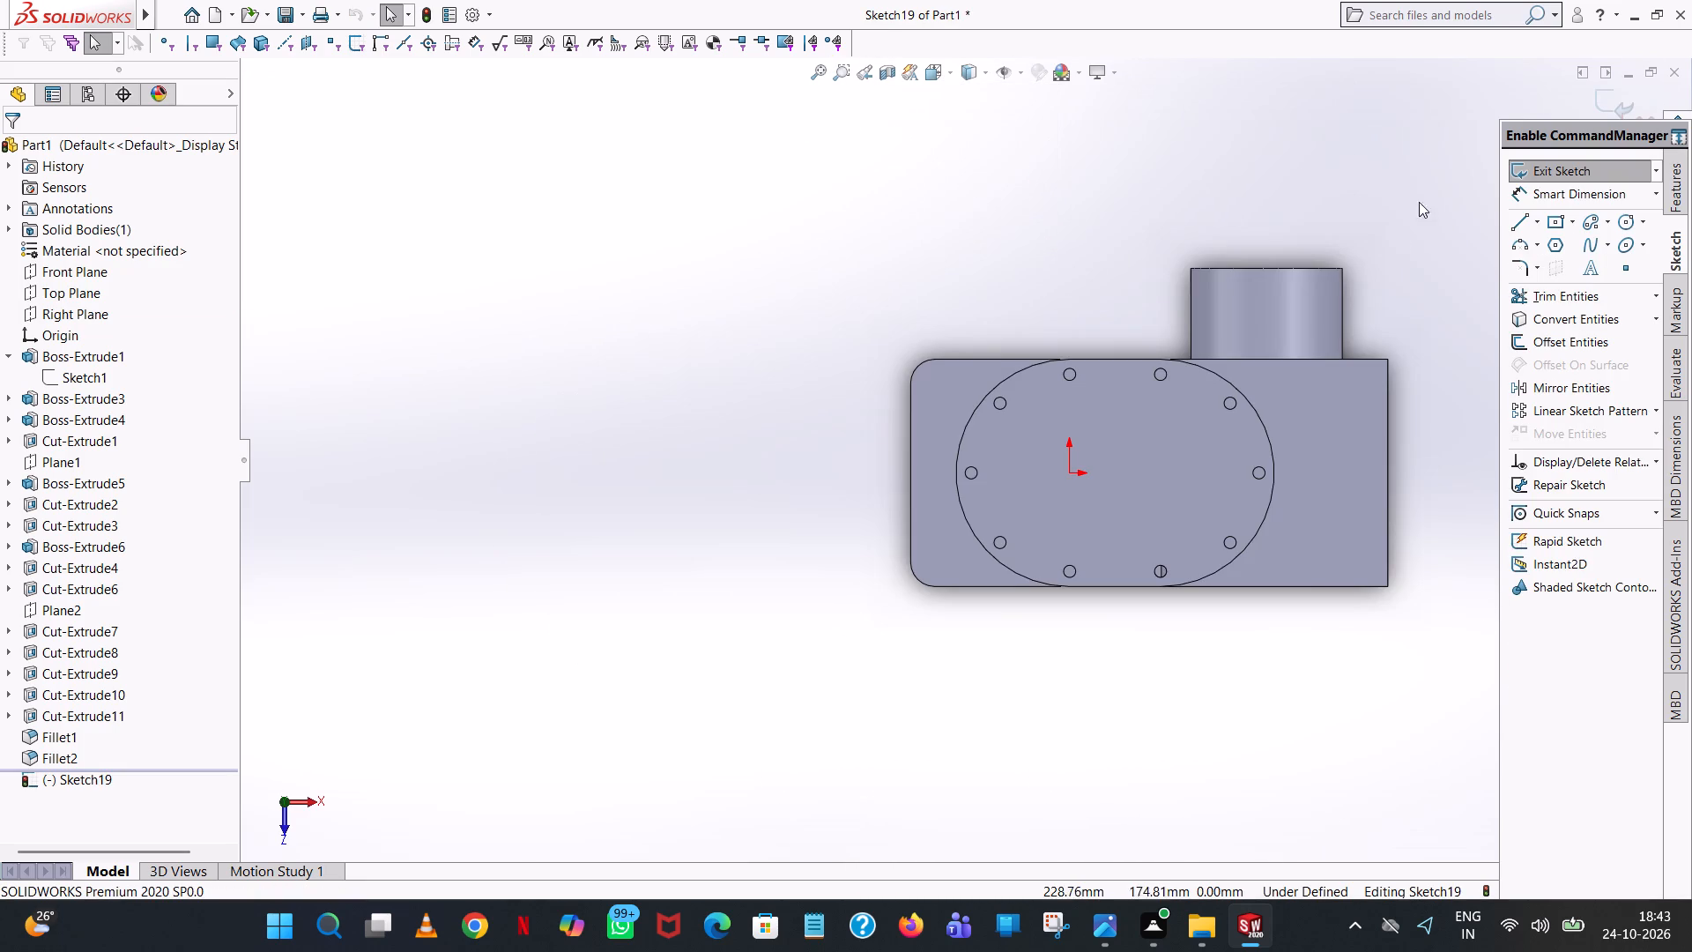
{"action": "left_click", "coordinate": [1627, 219]}
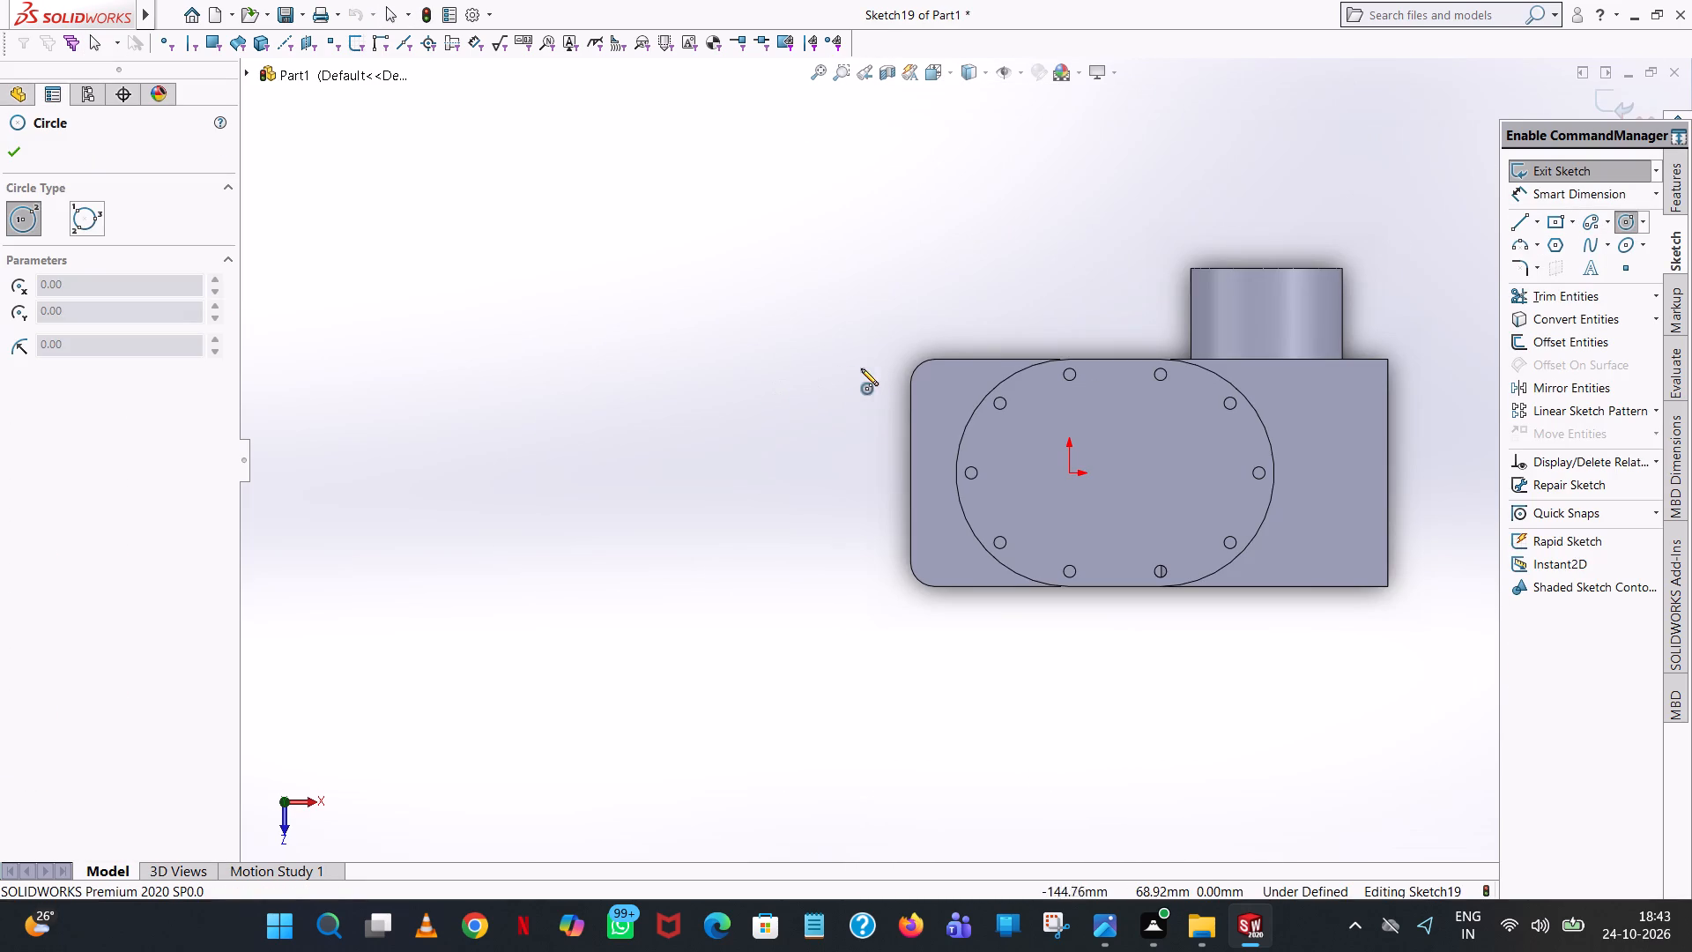
{"action": "scroll", "coordinate": [930, 361], "scroll_direction": "down", "scroll_amount": 7}
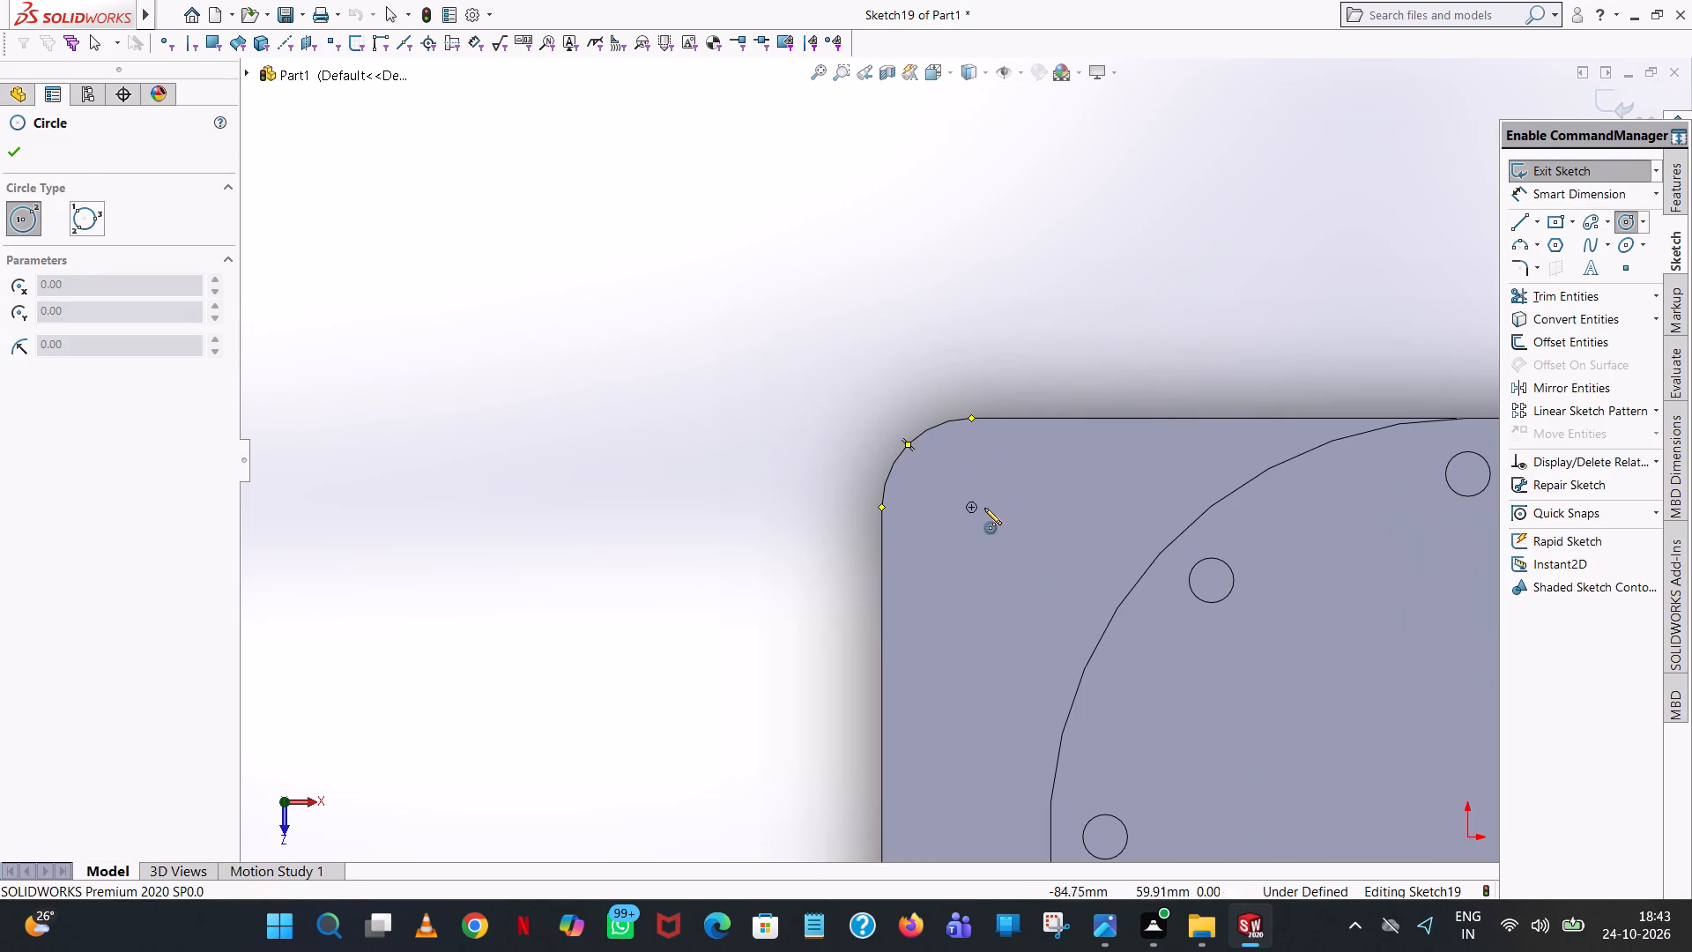
{"action": "left_click", "coordinate": [971, 505]}
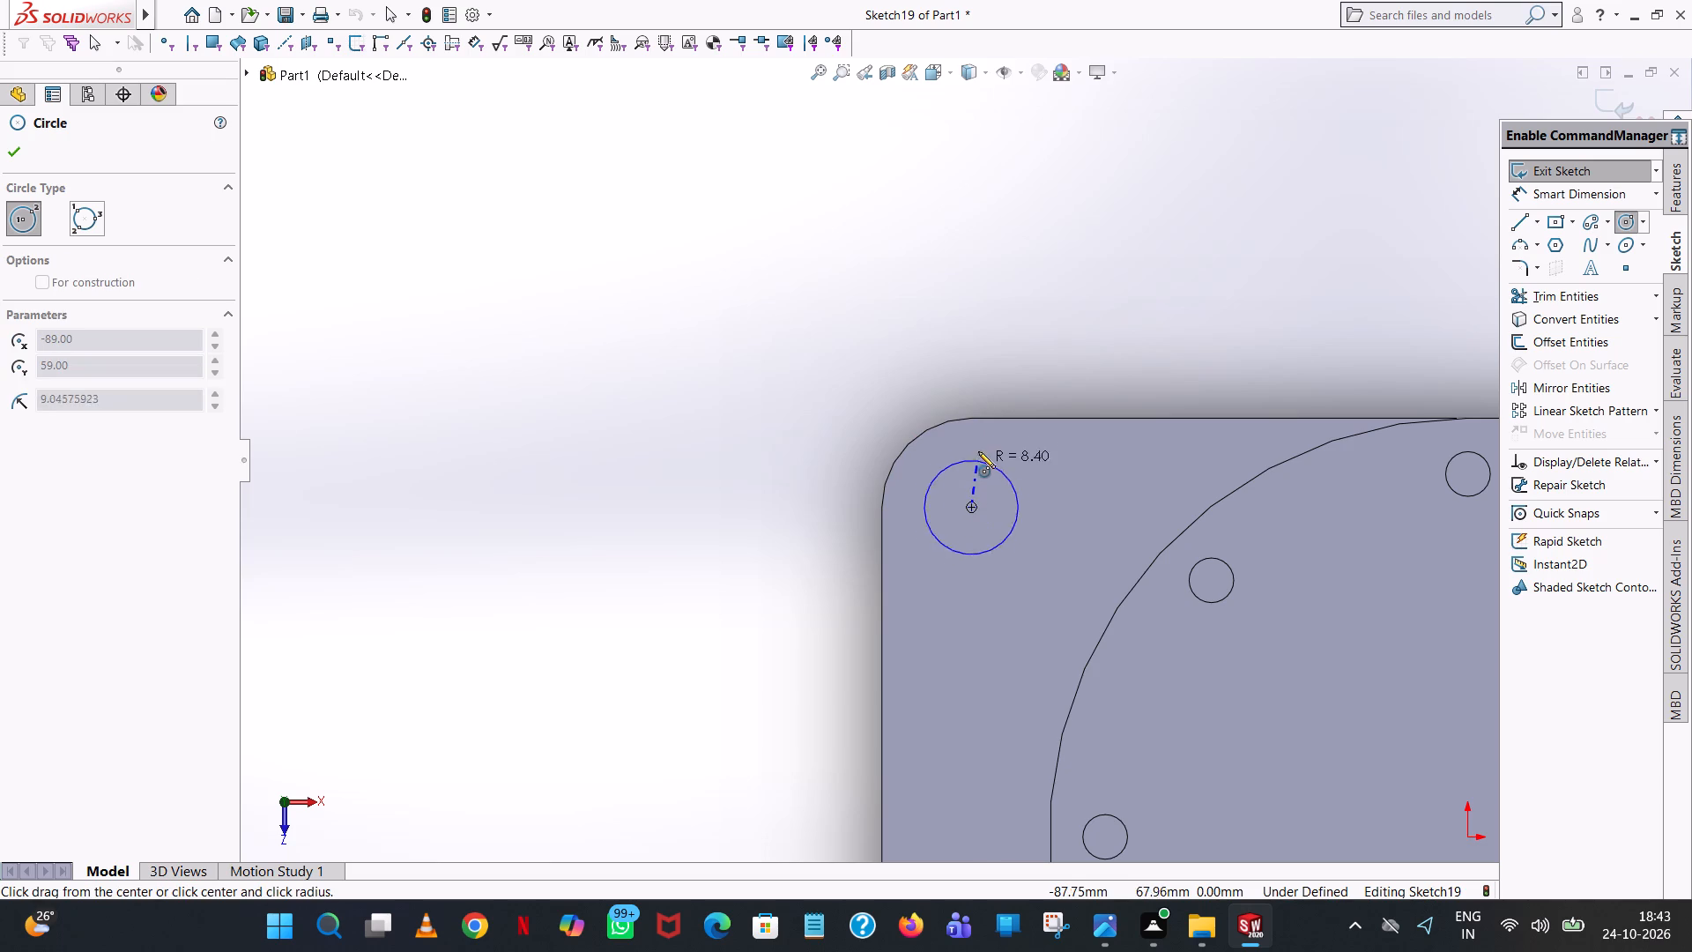
{"action": "left_click", "coordinate": [978, 448]}
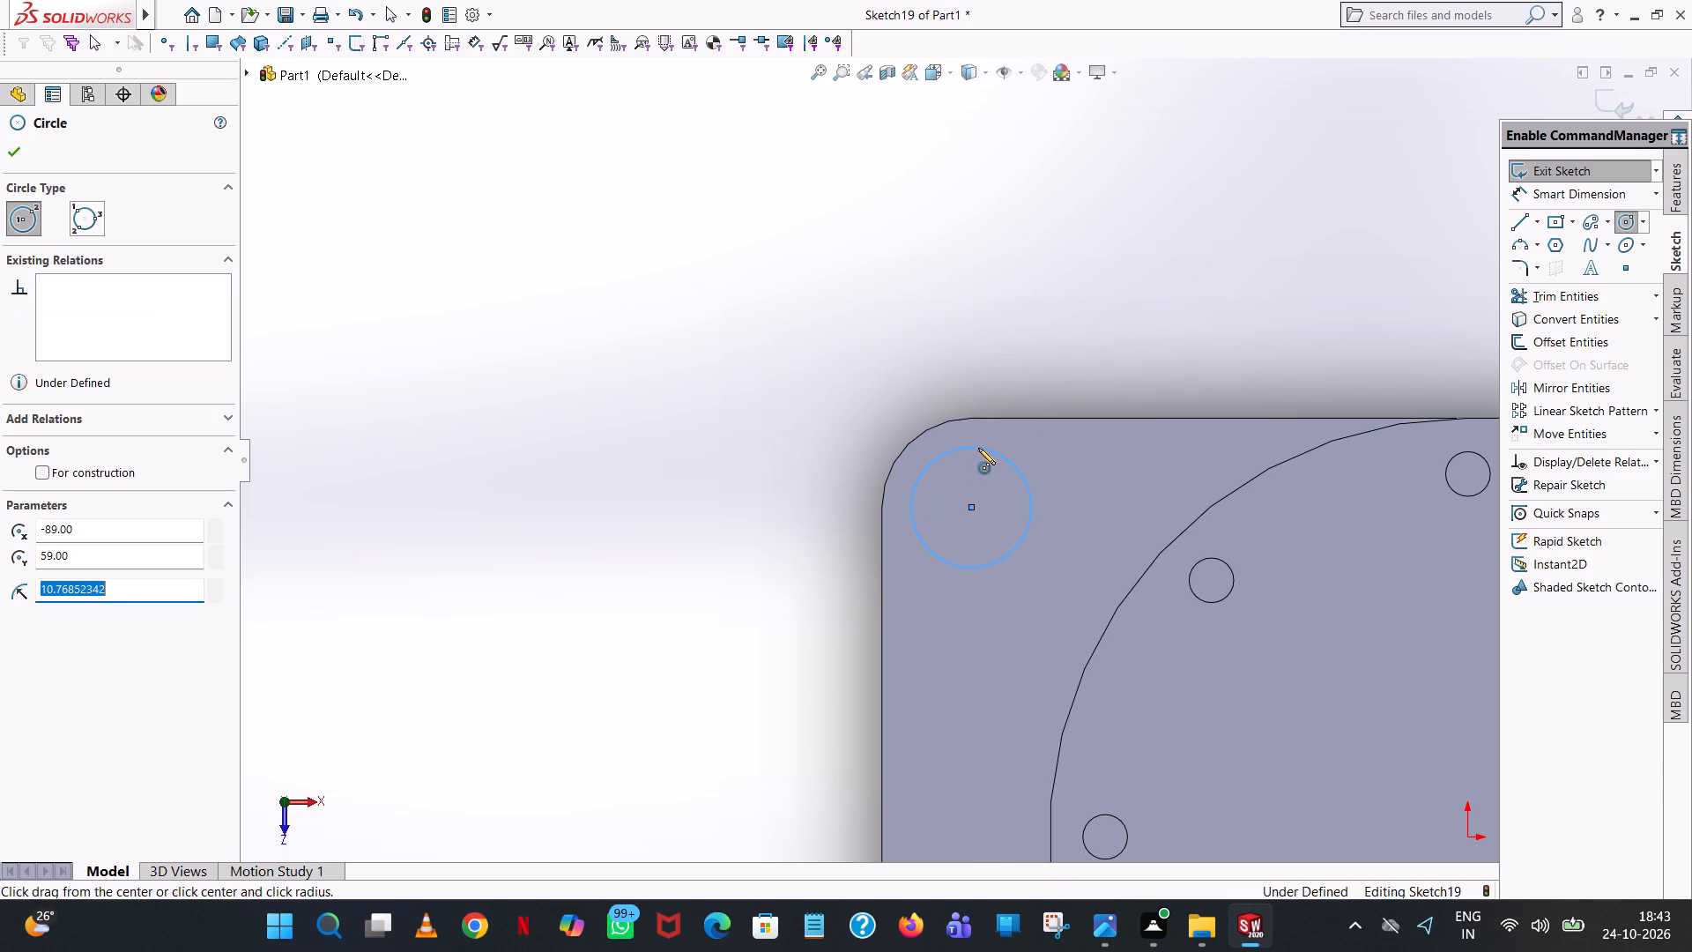
{"action": "key", "text": "8"}
{"action": "key", "text": "Return"}
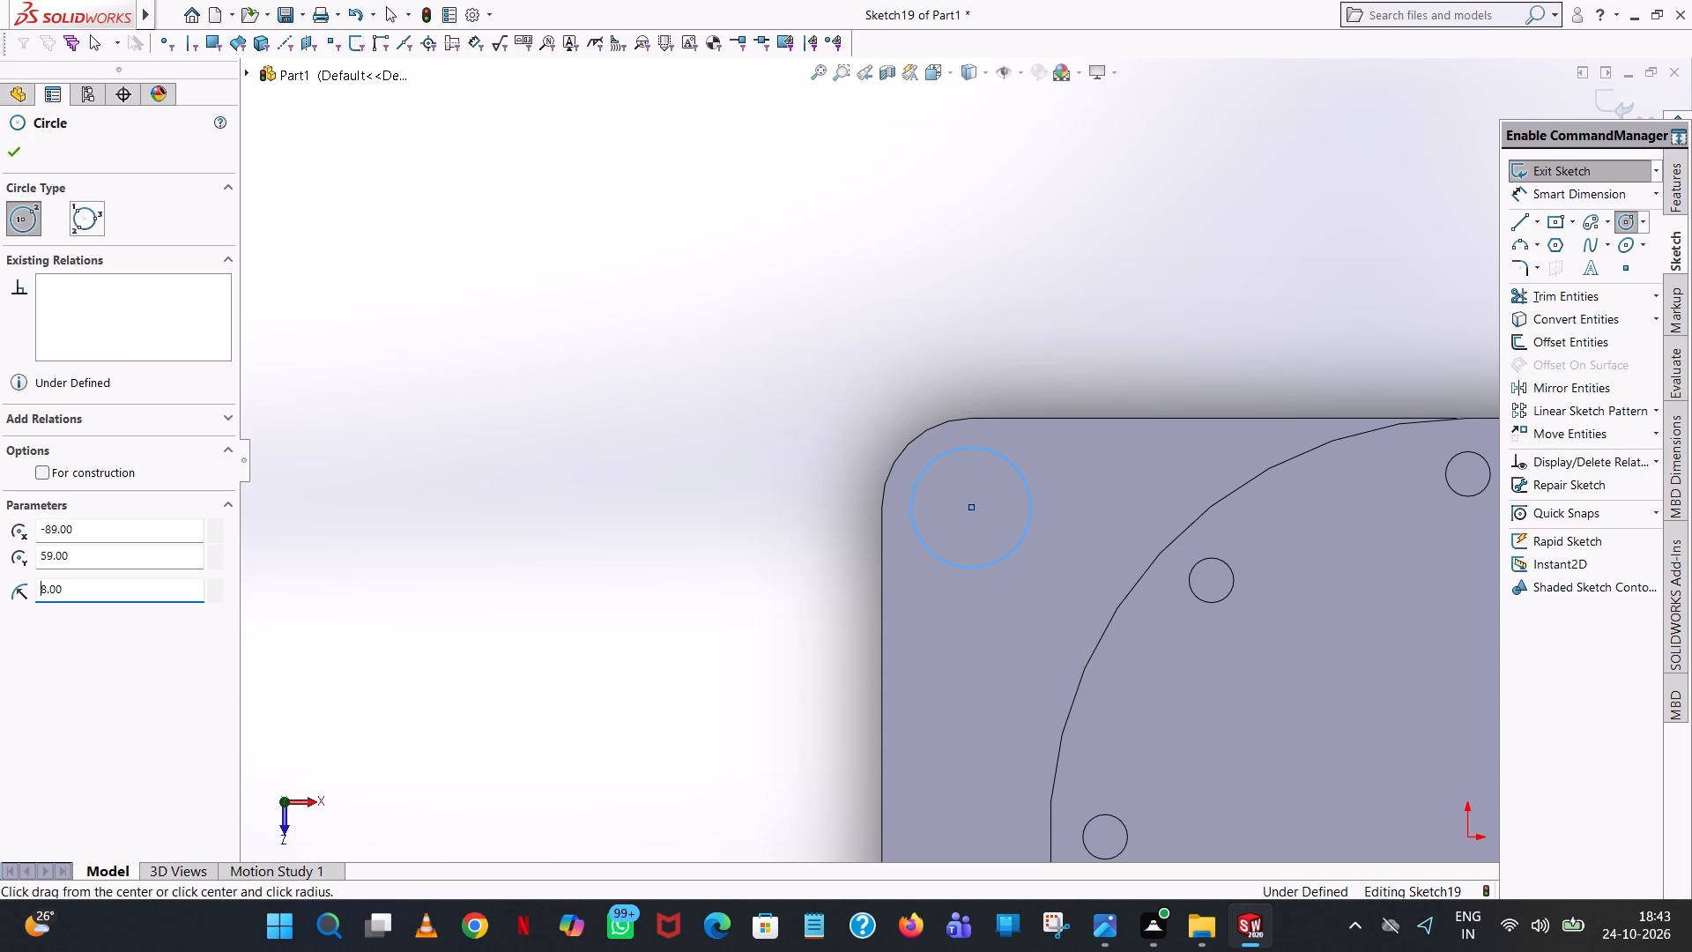
Draw a second 8 mm radius circle centred on the plate's other rounded corner, on the slotted-opening side.
{"action": "scroll", "coordinate": [980, 749], "scroll_direction": "up", "scroll_amount": 2}
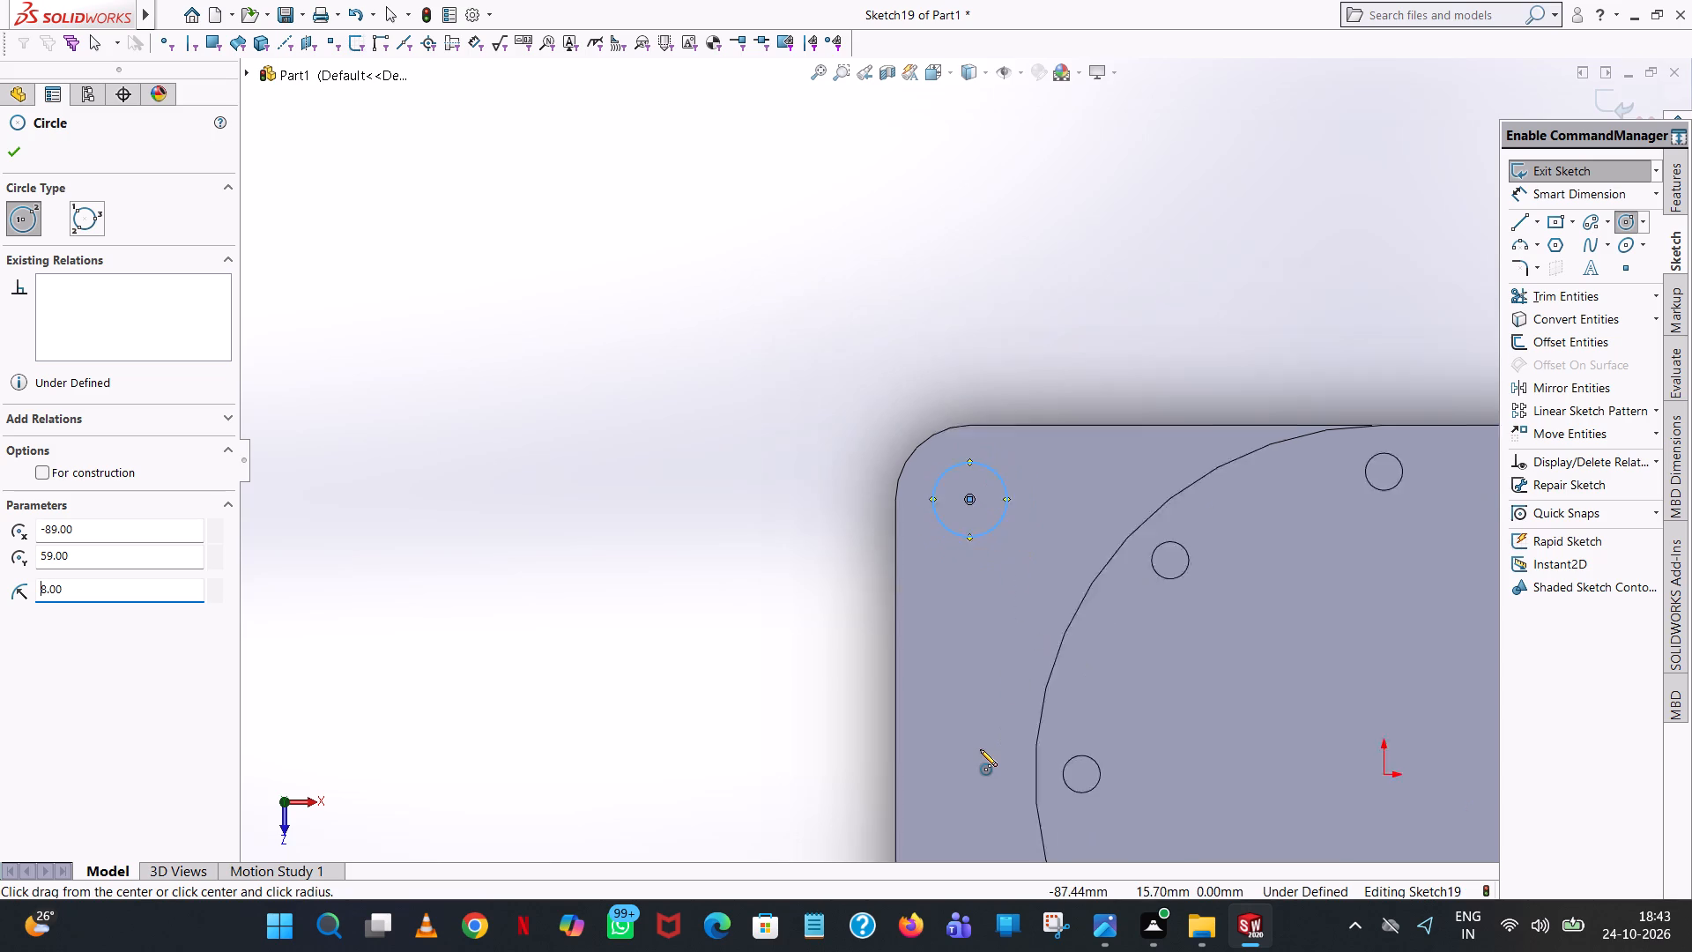
{"action": "scroll", "coordinate": [980, 749], "scroll_direction": "up", "scroll_amount": 3}
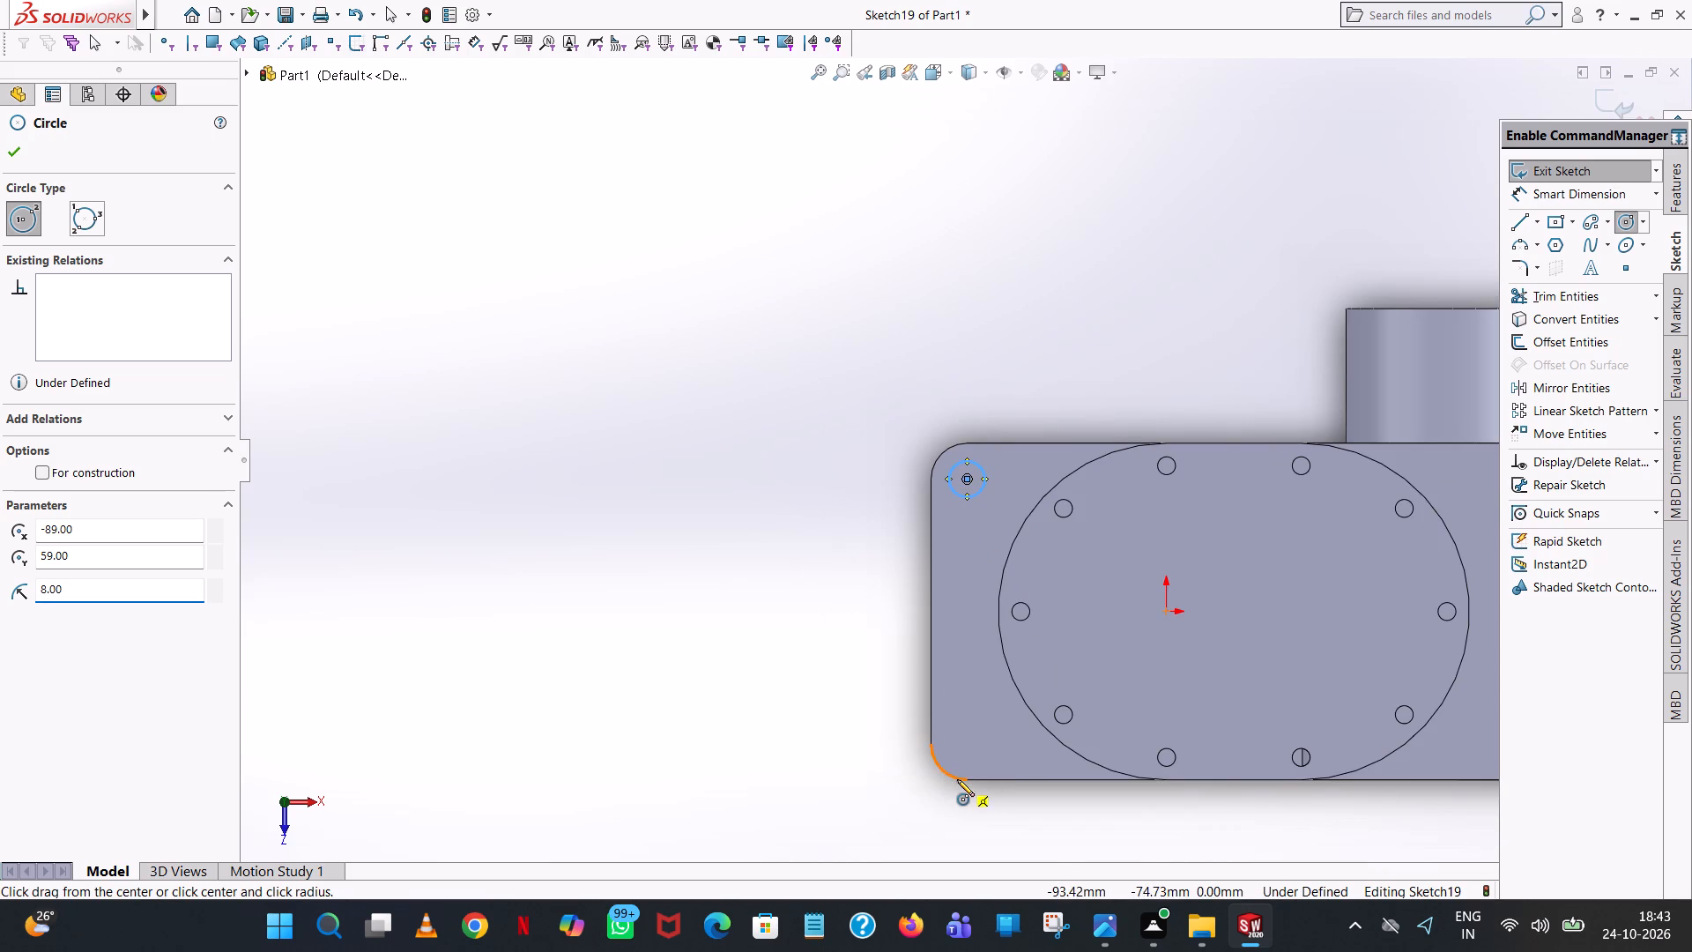
{"action": "left_click", "coordinate": [967, 744]}
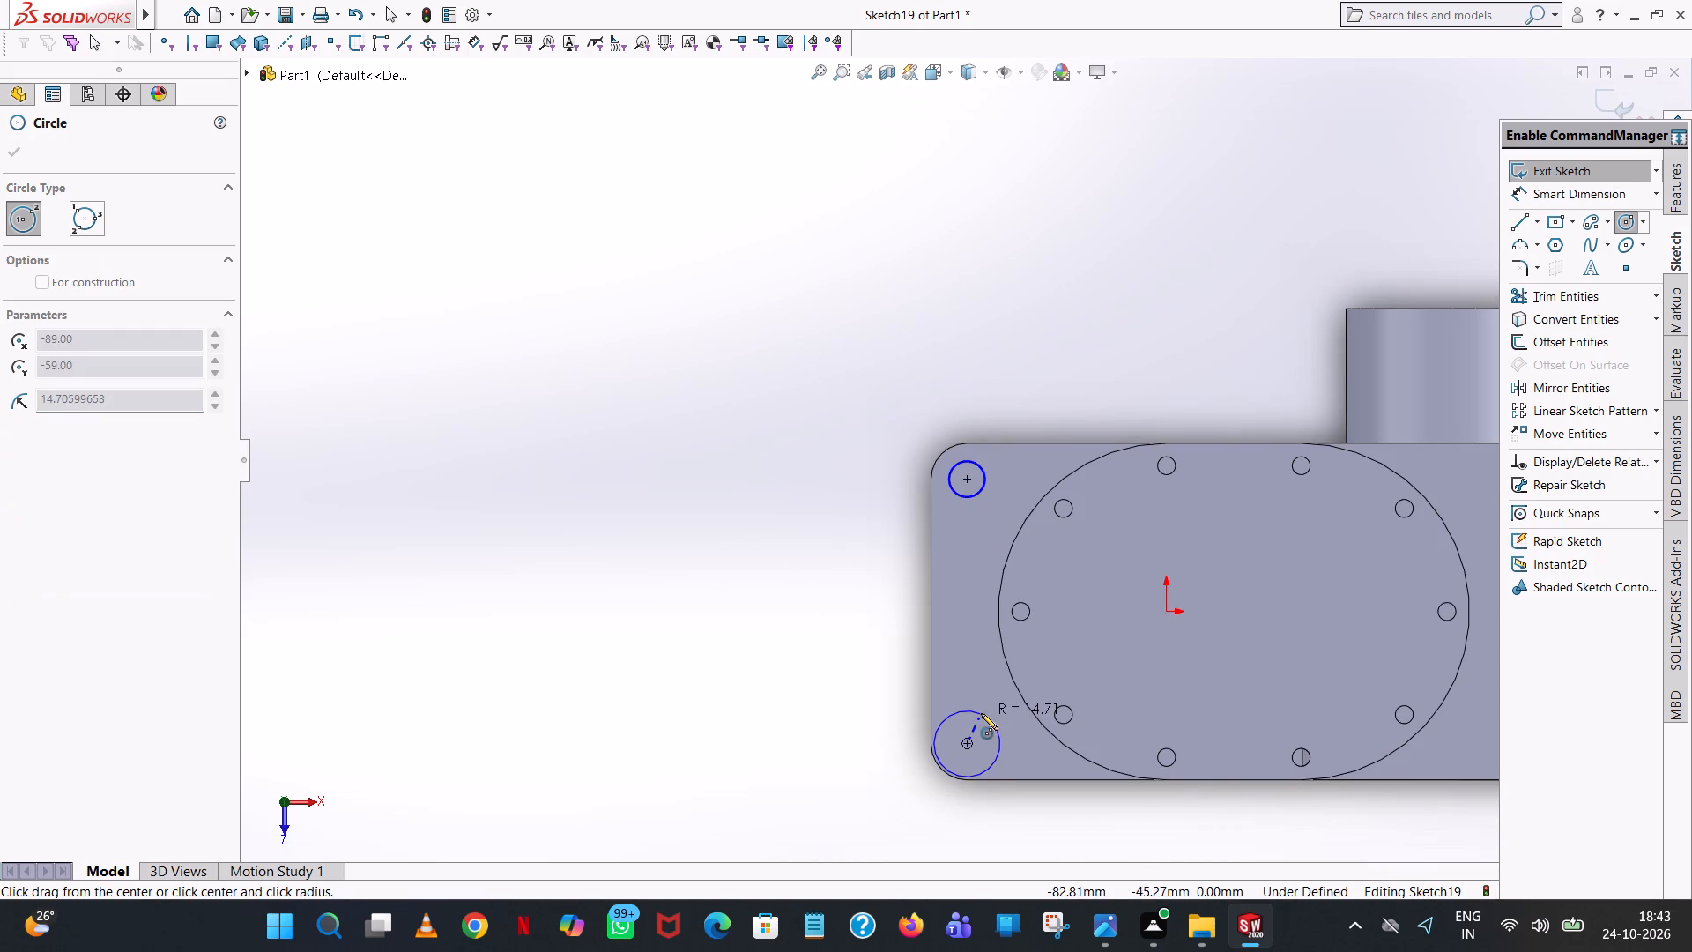
{"action": "left_click", "coordinate": [973, 719]}
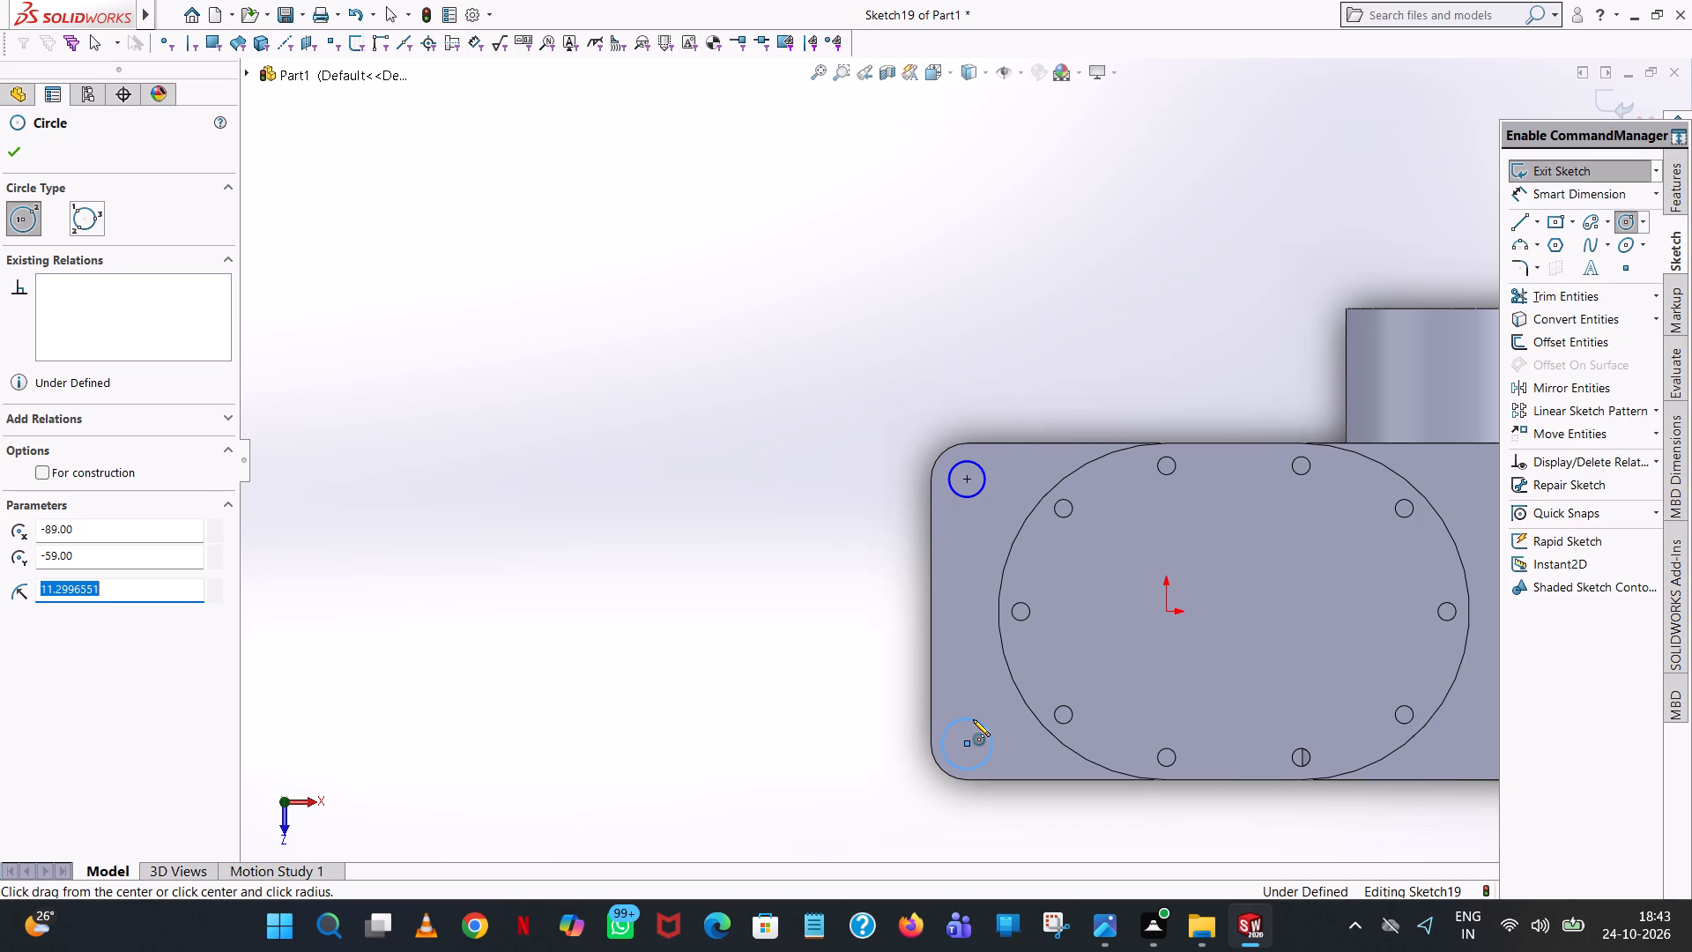
{"action": "key", "text": "8"}
{"action": "key", "text": "Return"}
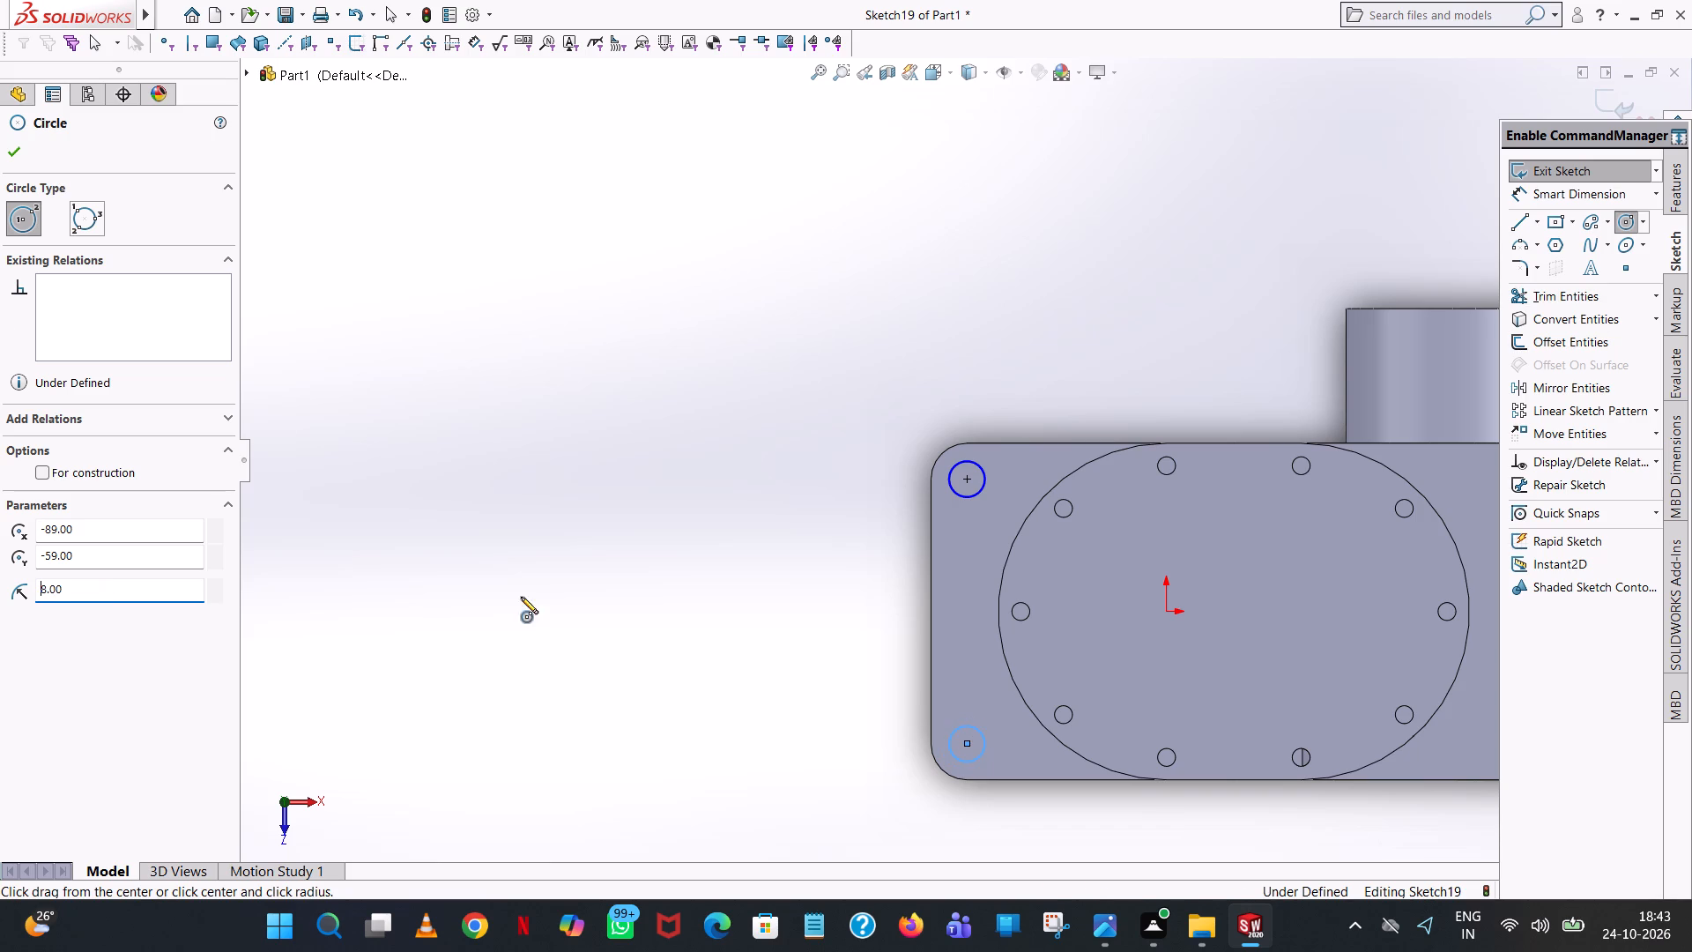
{"action": "left_click", "coordinate": [20, 163]}
{"action": "left_click", "coordinate": [923, 327]}
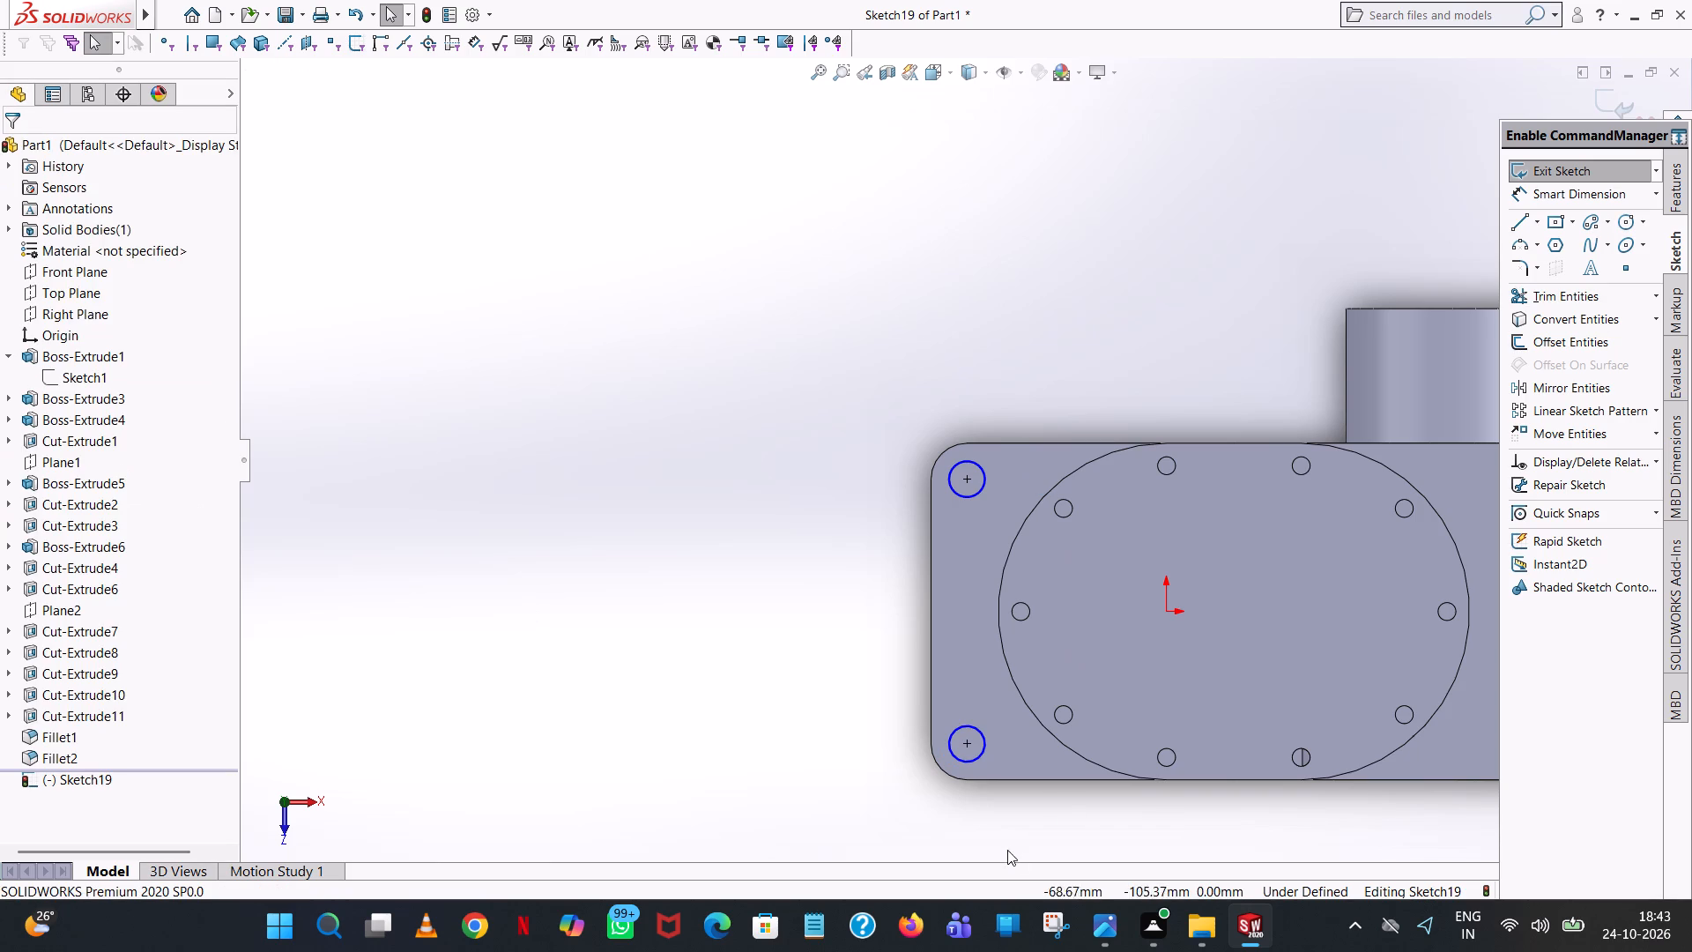
Dimension both corner circles with a 16 mm diameter.
{"action": "left_click", "coordinate": [1584, 197]}
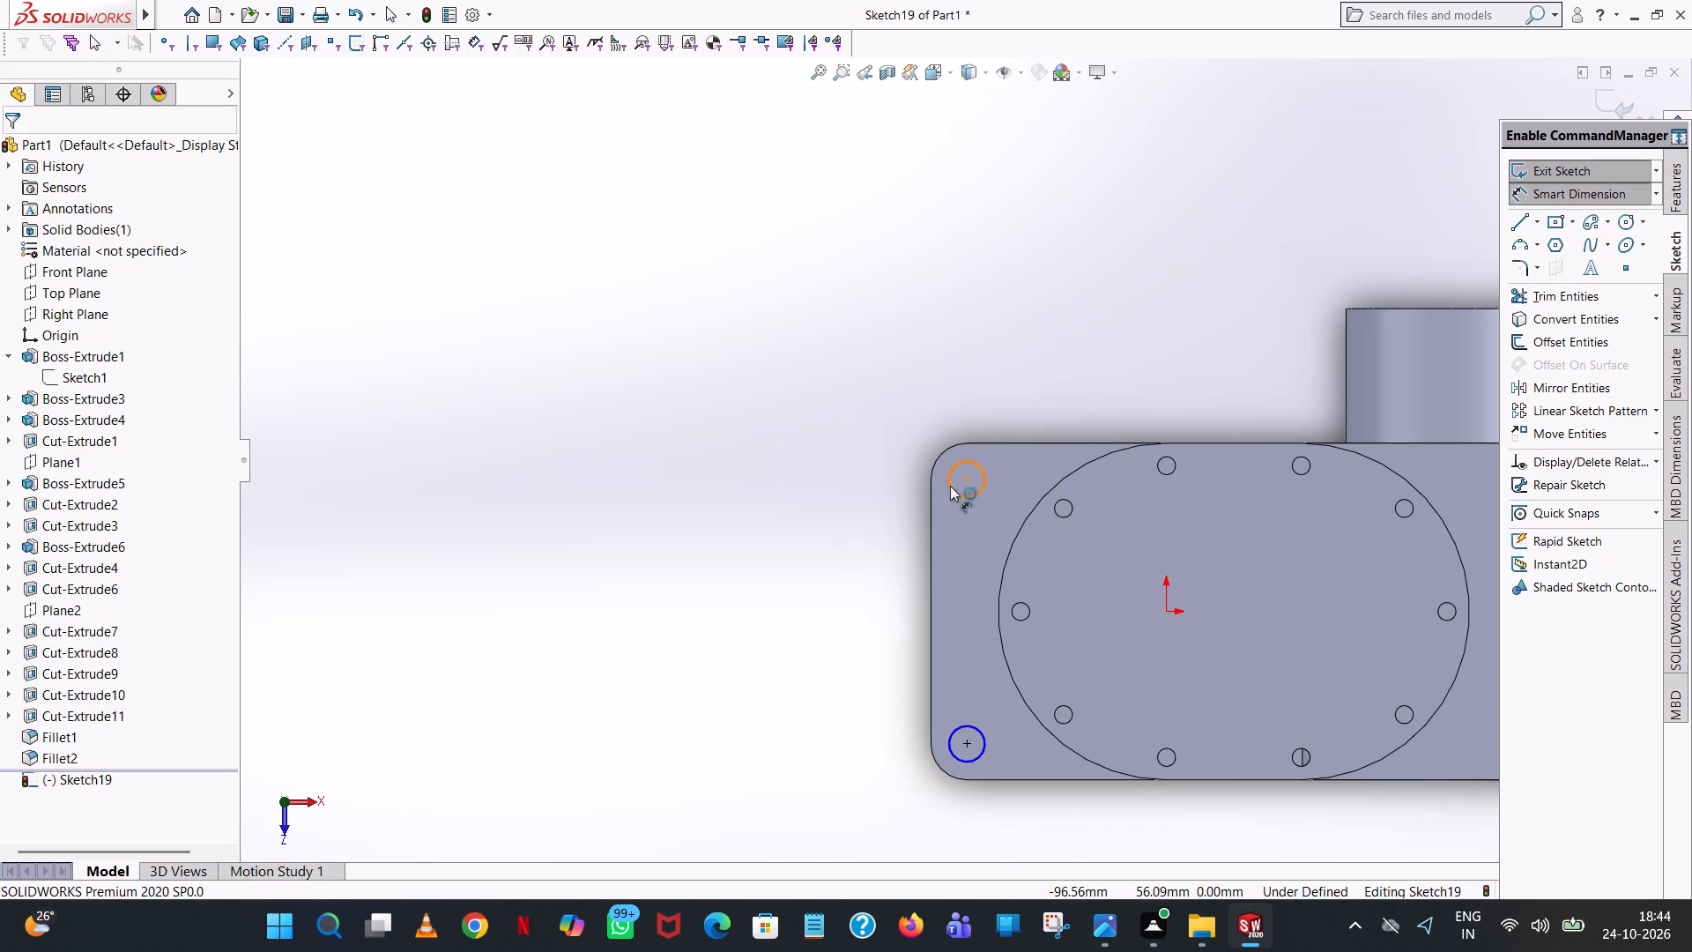
{"action": "left_click", "coordinate": [955, 491]}
{"action": "left_click", "coordinate": [643, 311]}
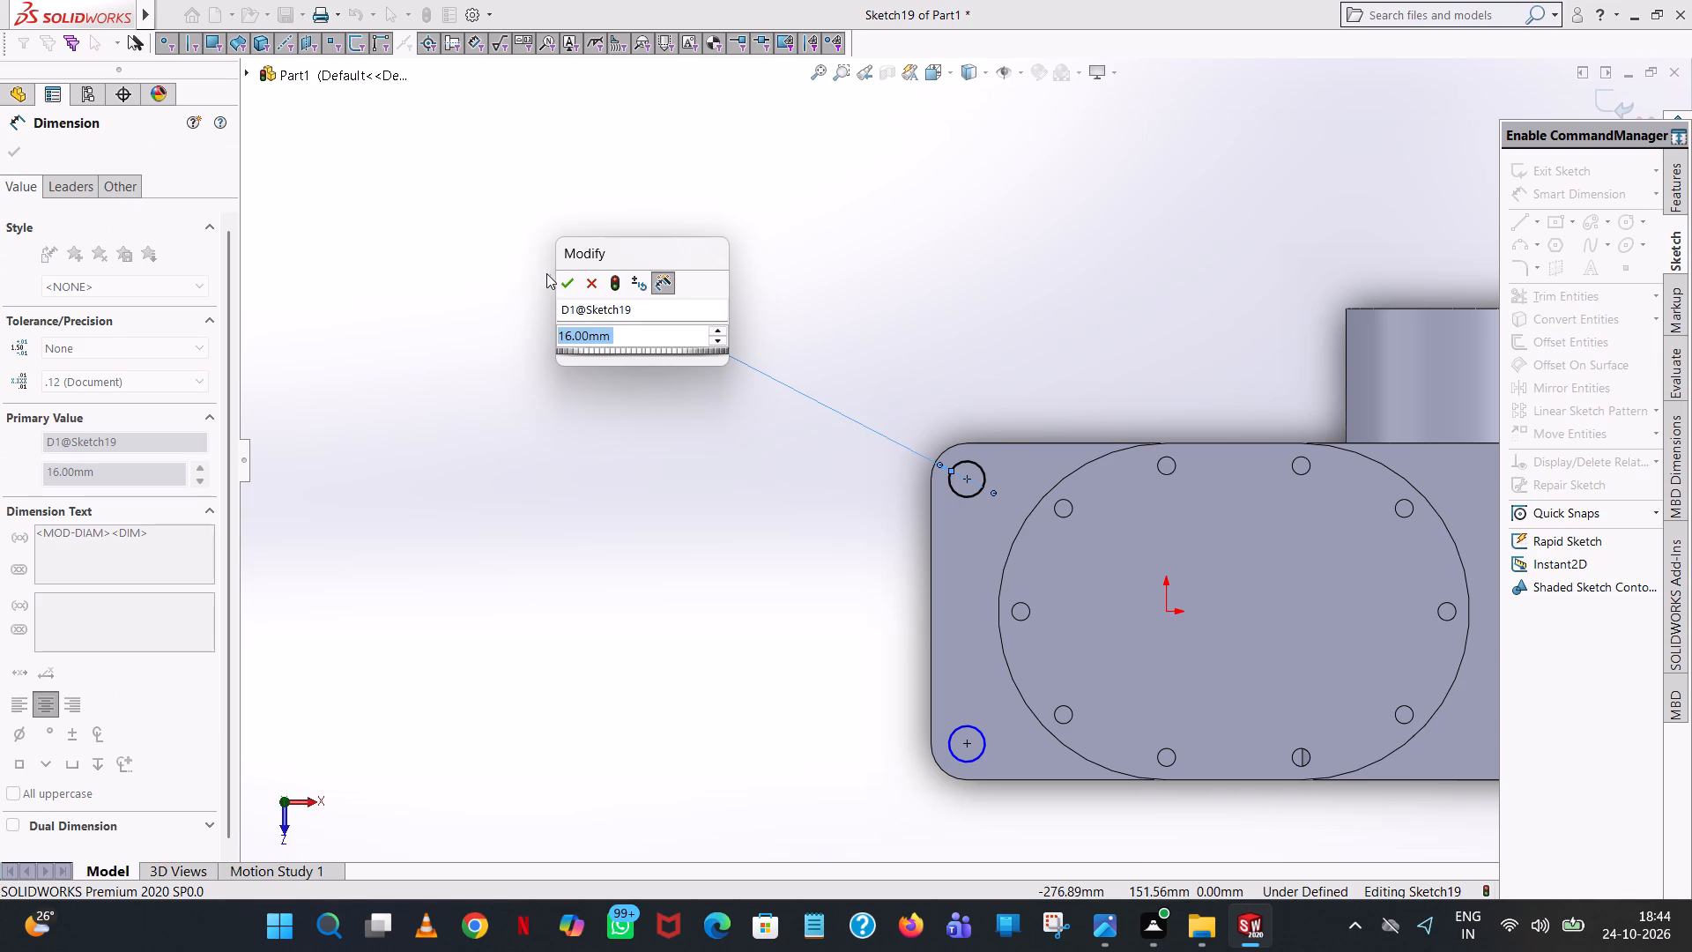
{"action": "left_click", "coordinate": [575, 285]}
{"action": "left_click", "coordinate": [941, 280]}
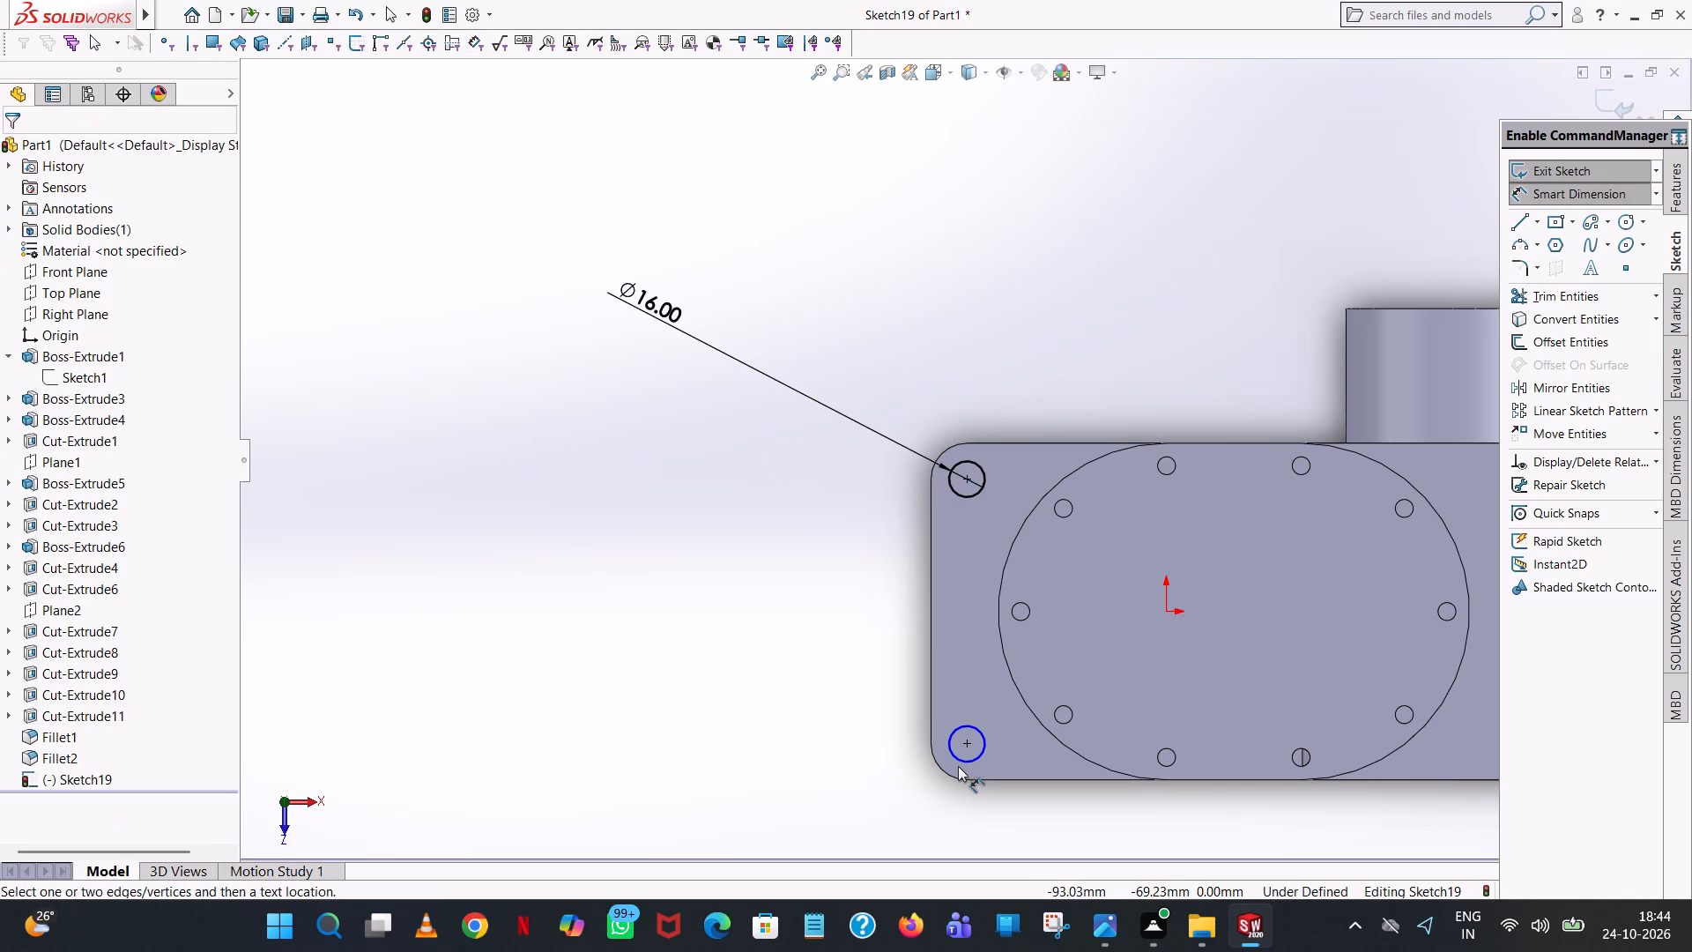
{"action": "left_click", "coordinate": [958, 764]}
{"action": "left_click", "coordinate": [514, 664]}
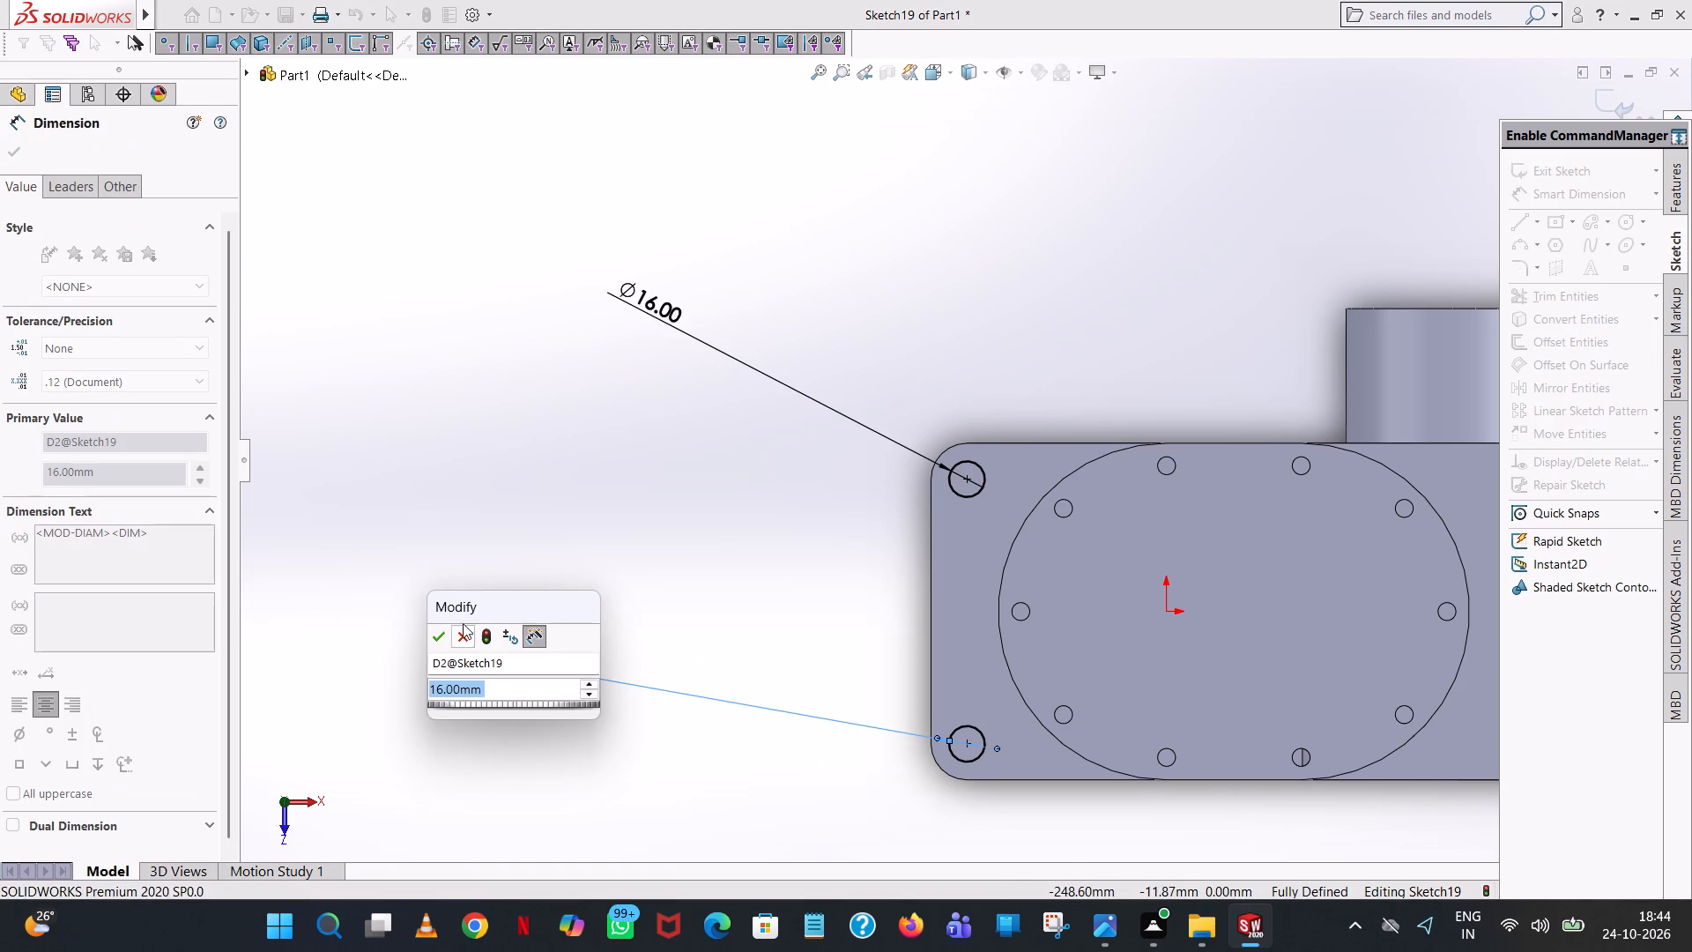
{"action": "left_click", "coordinate": [437, 631]}
{"action": "left_click", "coordinate": [678, 435]}
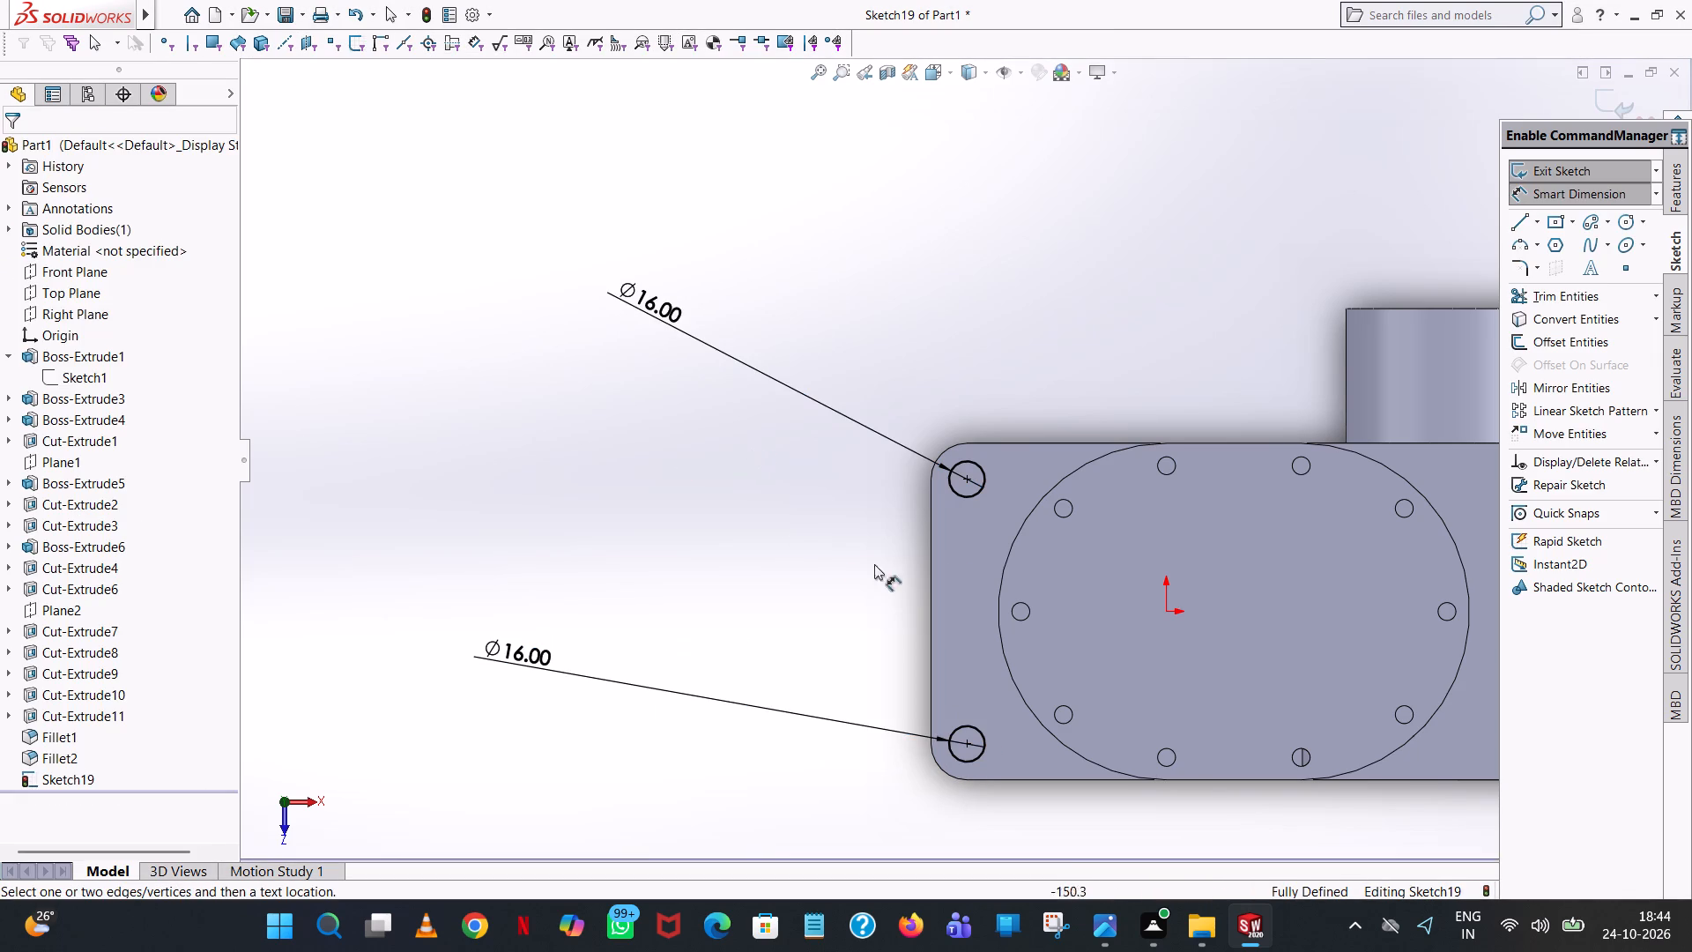
Extrude-cut the two corner circles downward through the base plate with a blind depth of 91 mm.
{"action": "middle_click_drag", "start_coordinate": [1162, 783], "coordinate": [1203, 388]}
{"action": "scroll", "coordinate": [1203, 388], "scroll_direction": "up", "scroll_amount": 1}
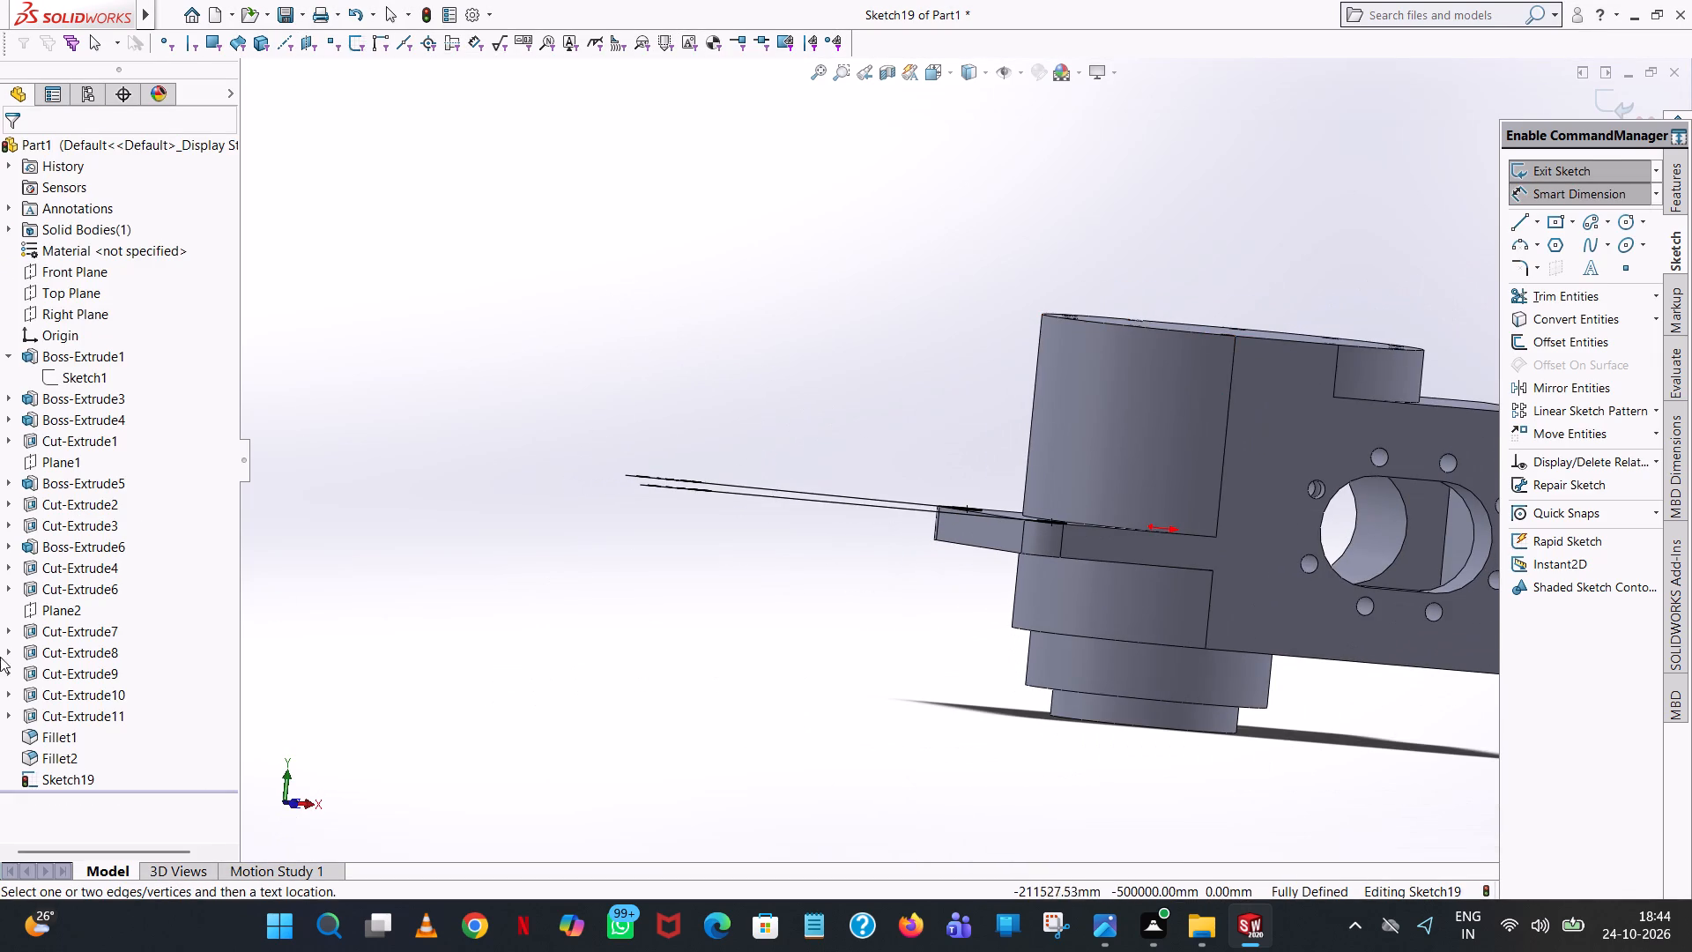
{"action": "left_click", "coordinate": [1673, 194]}
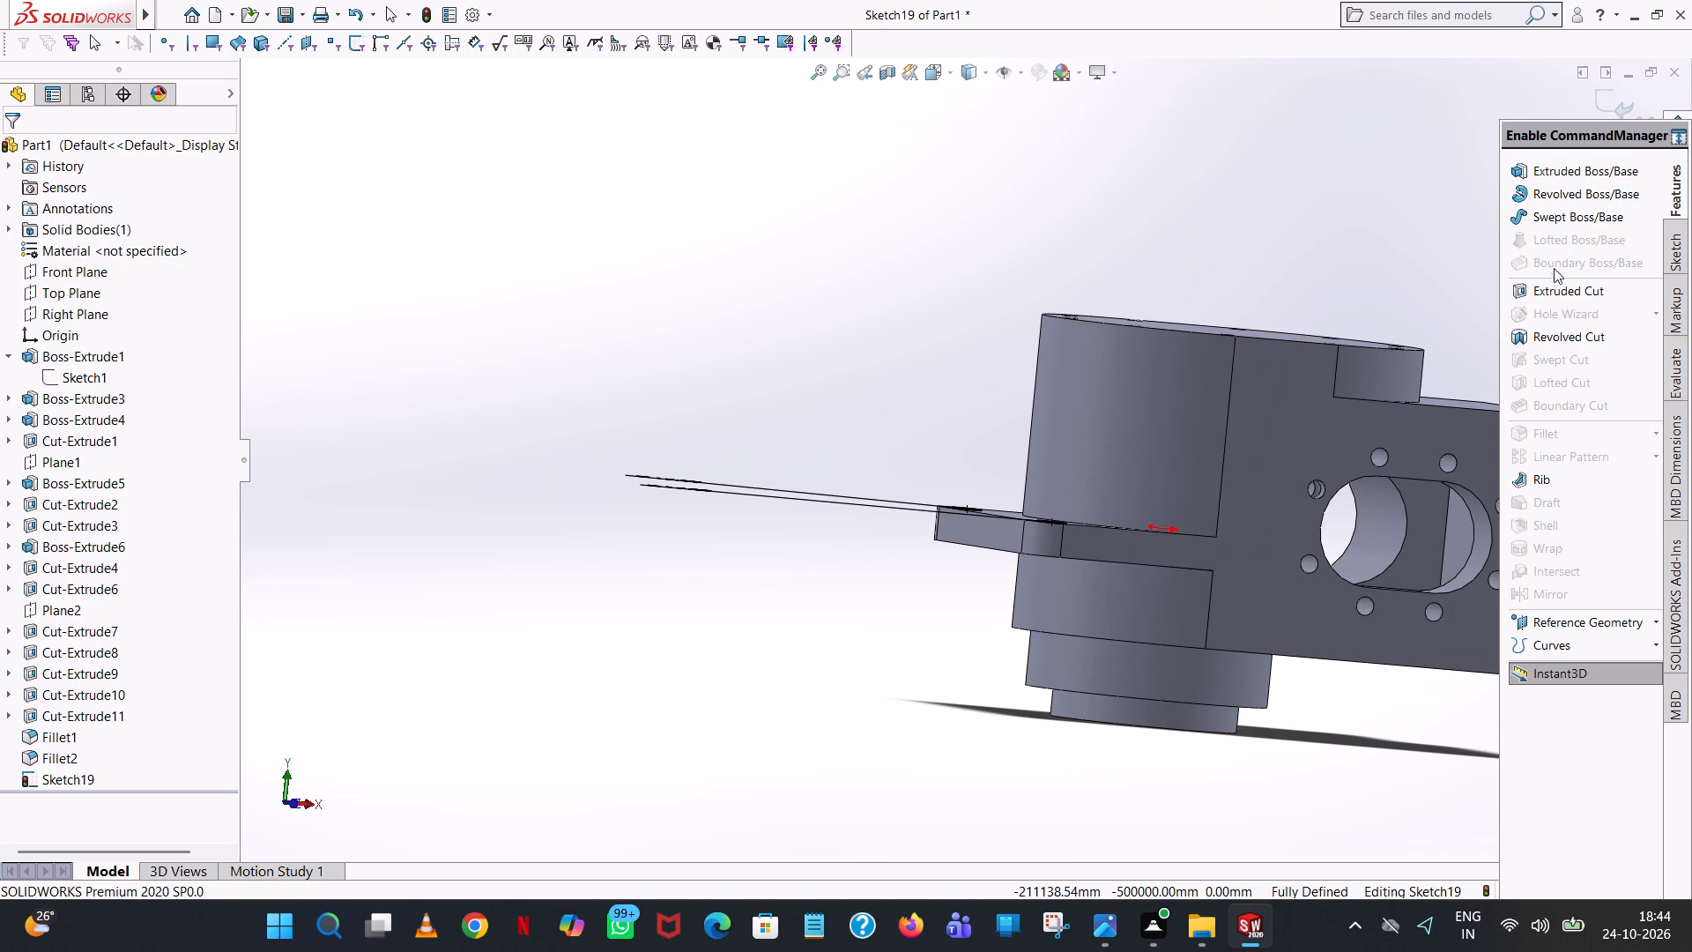
{"action": "left_click", "coordinate": [1548, 286]}
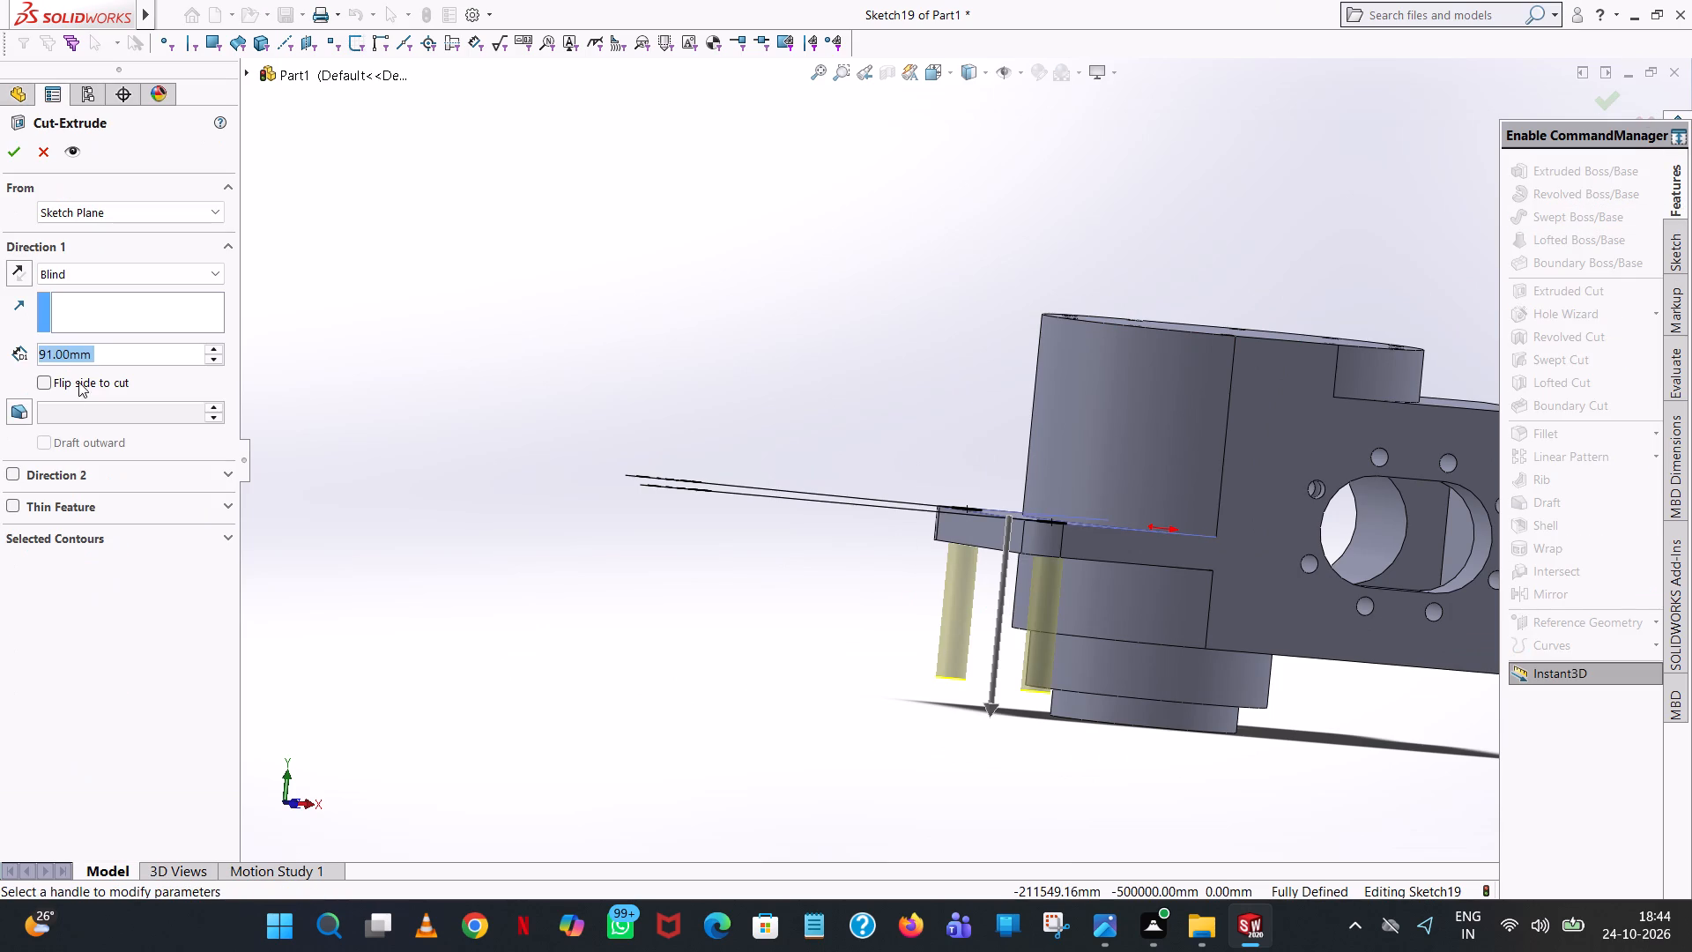
{"action": "left_click", "coordinate": [12, 151]}
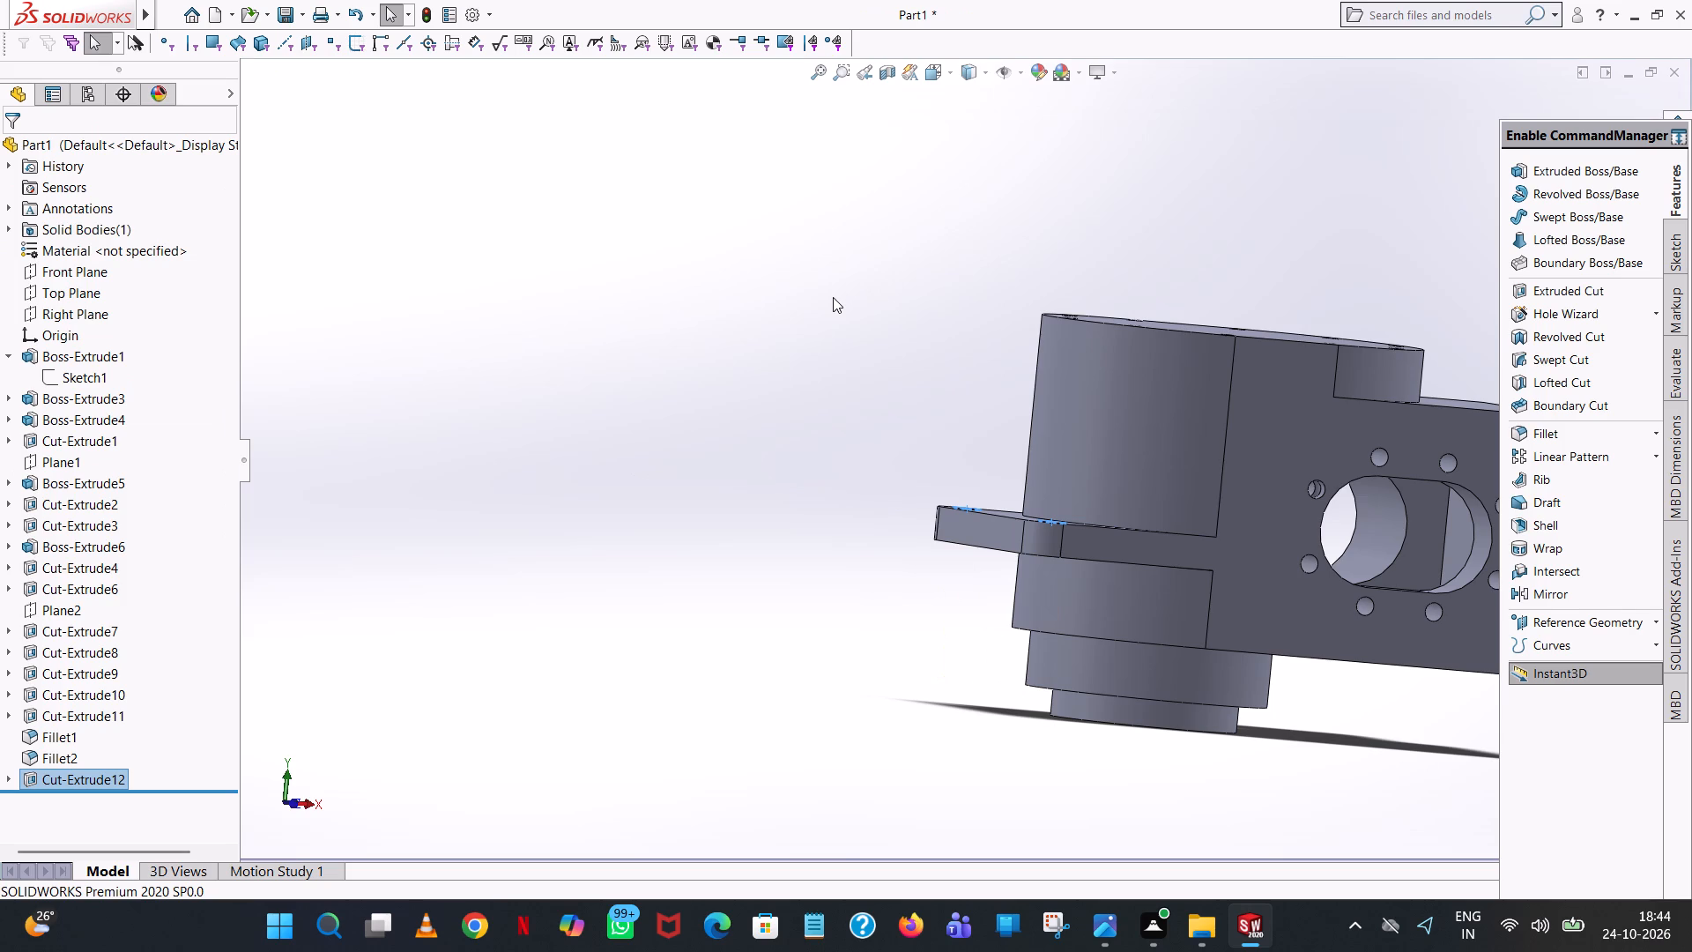
{"action": "left_click", "coordinate": [1156, 225]}
Examine the new corner holes, the slotted side opening with its bolt holes and bore interior, and the stepped lower boss.
{"action": "middle_click_drag", "start_coordinate": [1147, 236], "coordinate": [1131, 283]}
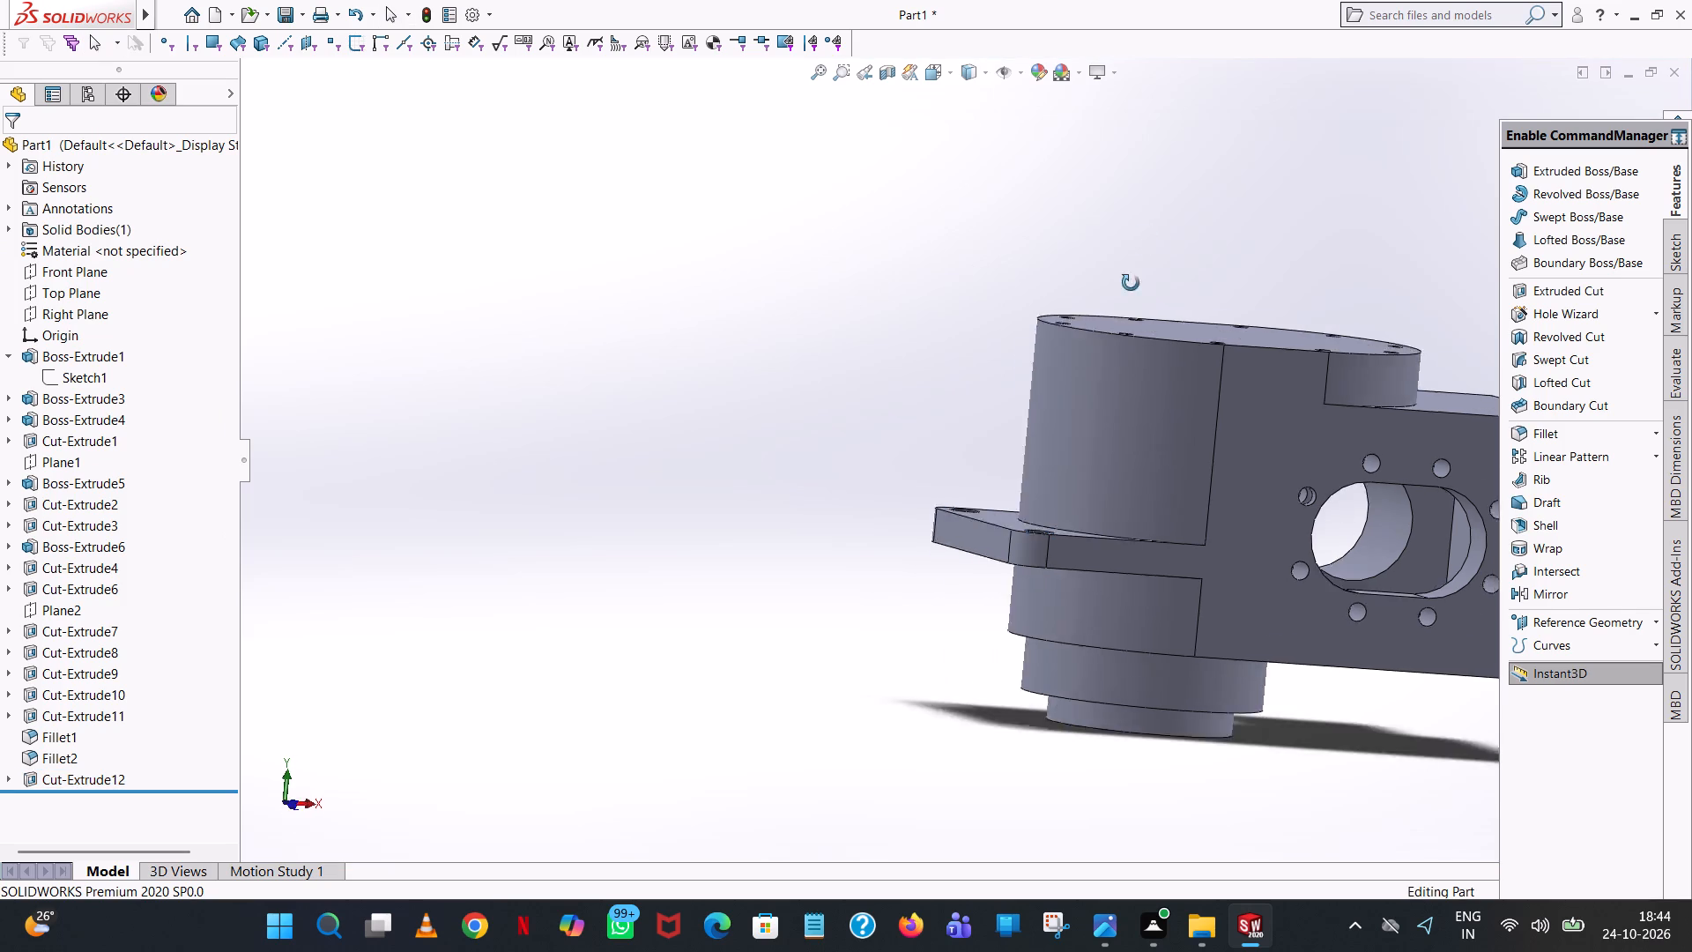
{"action": "middle_click_drag", "start_coordinate": [1131, 283], "coordinate": [1106, 606]}
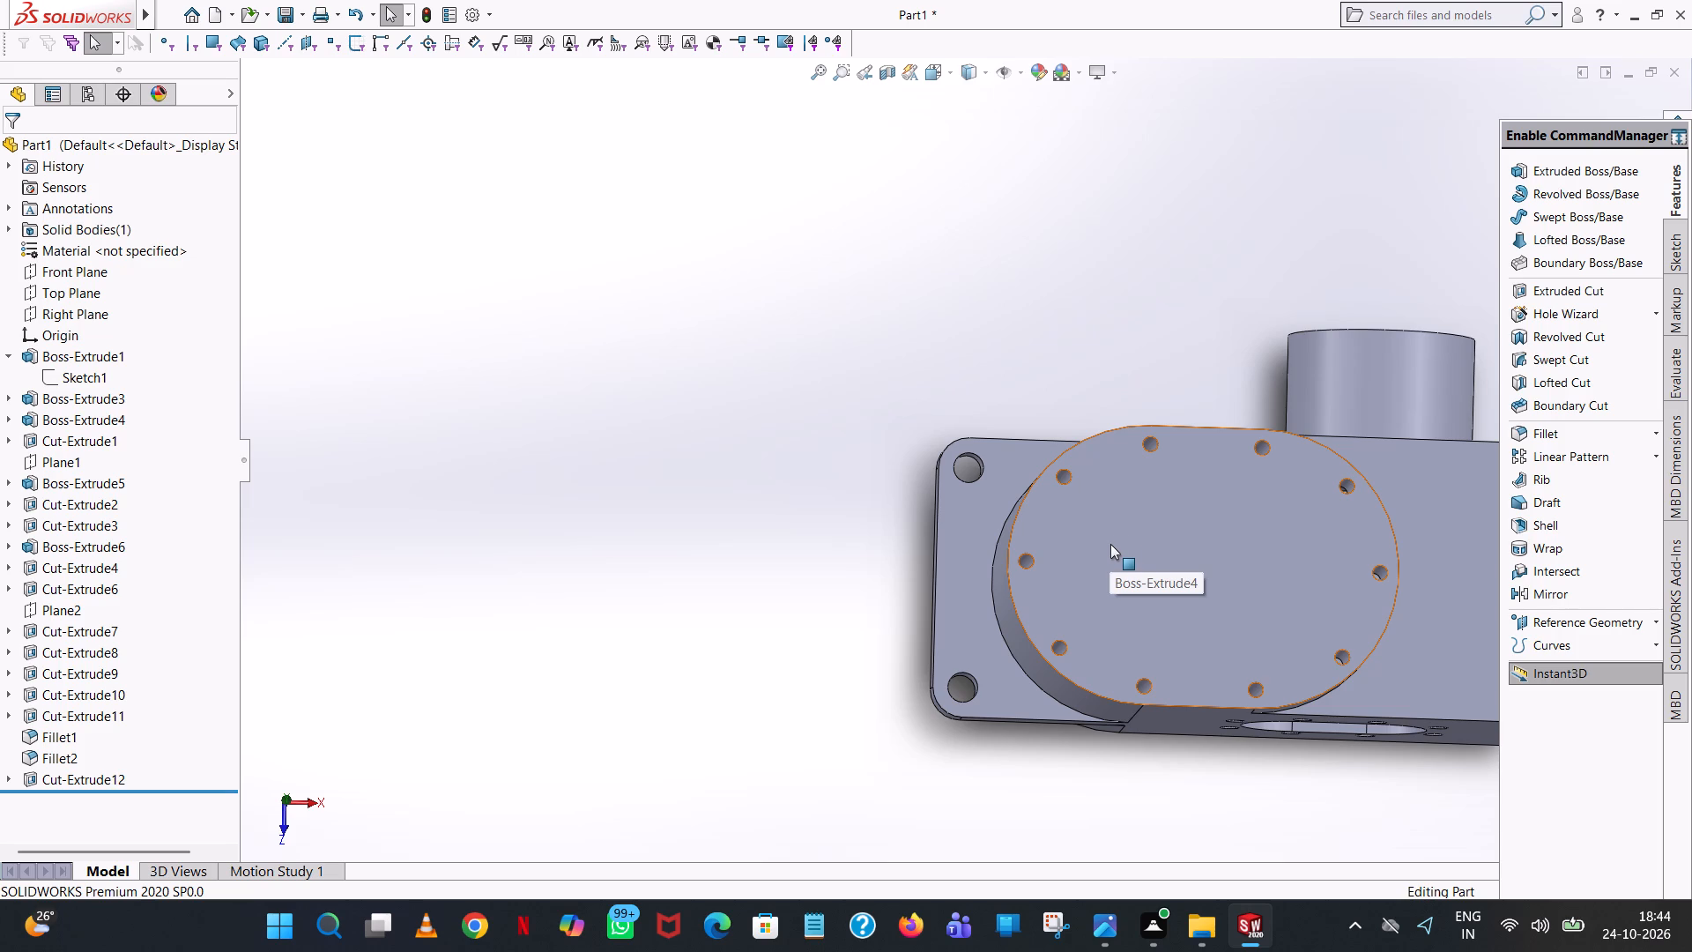
{"action": "middle_click_drag", "start_coordinate": [1115, 536], "coordinate": [1020, 130]}
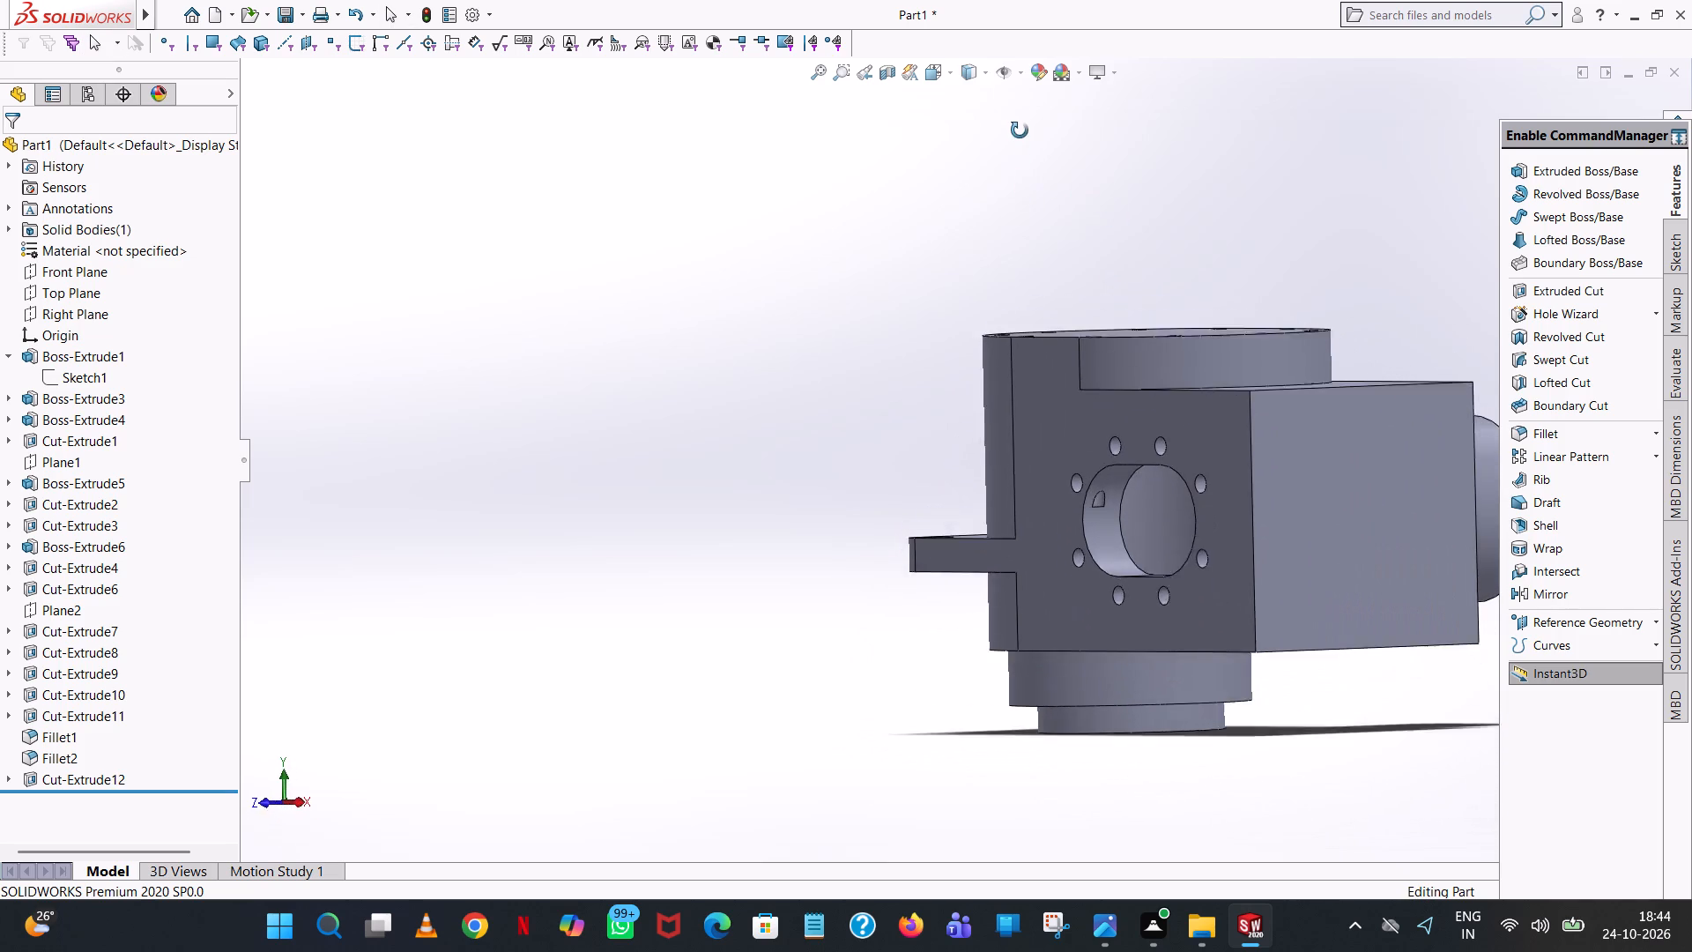
{"action": "middle_click_drag", "start_coordinate": [1020, 130], "coordinate": [1011, 132]}
{"action": "scroll", "coordinate": [1131, 516], "scroll_direction": "down", "scroll_amount": 7}
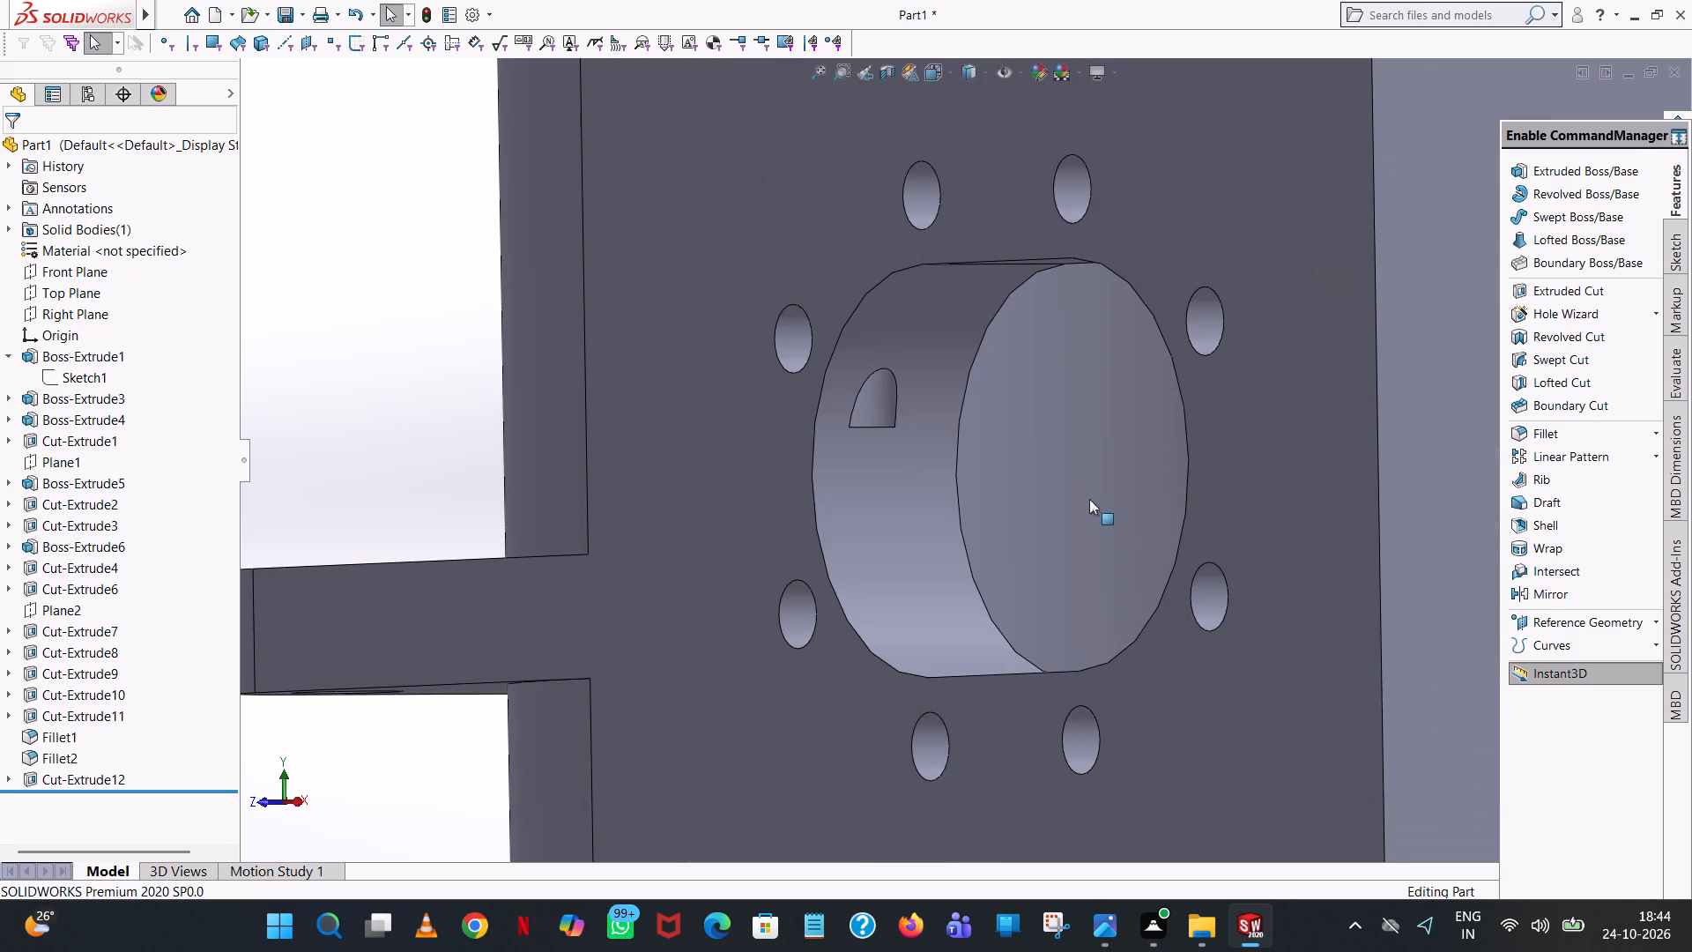
{"action": "middle_click_drag", "start_coordinate": [1024, 480], "coordinate": [1043, 487]}
{"action": "scroll", "coordinate": [1057, 413], "scroll_direction": "down", "scroll_amount": 1}
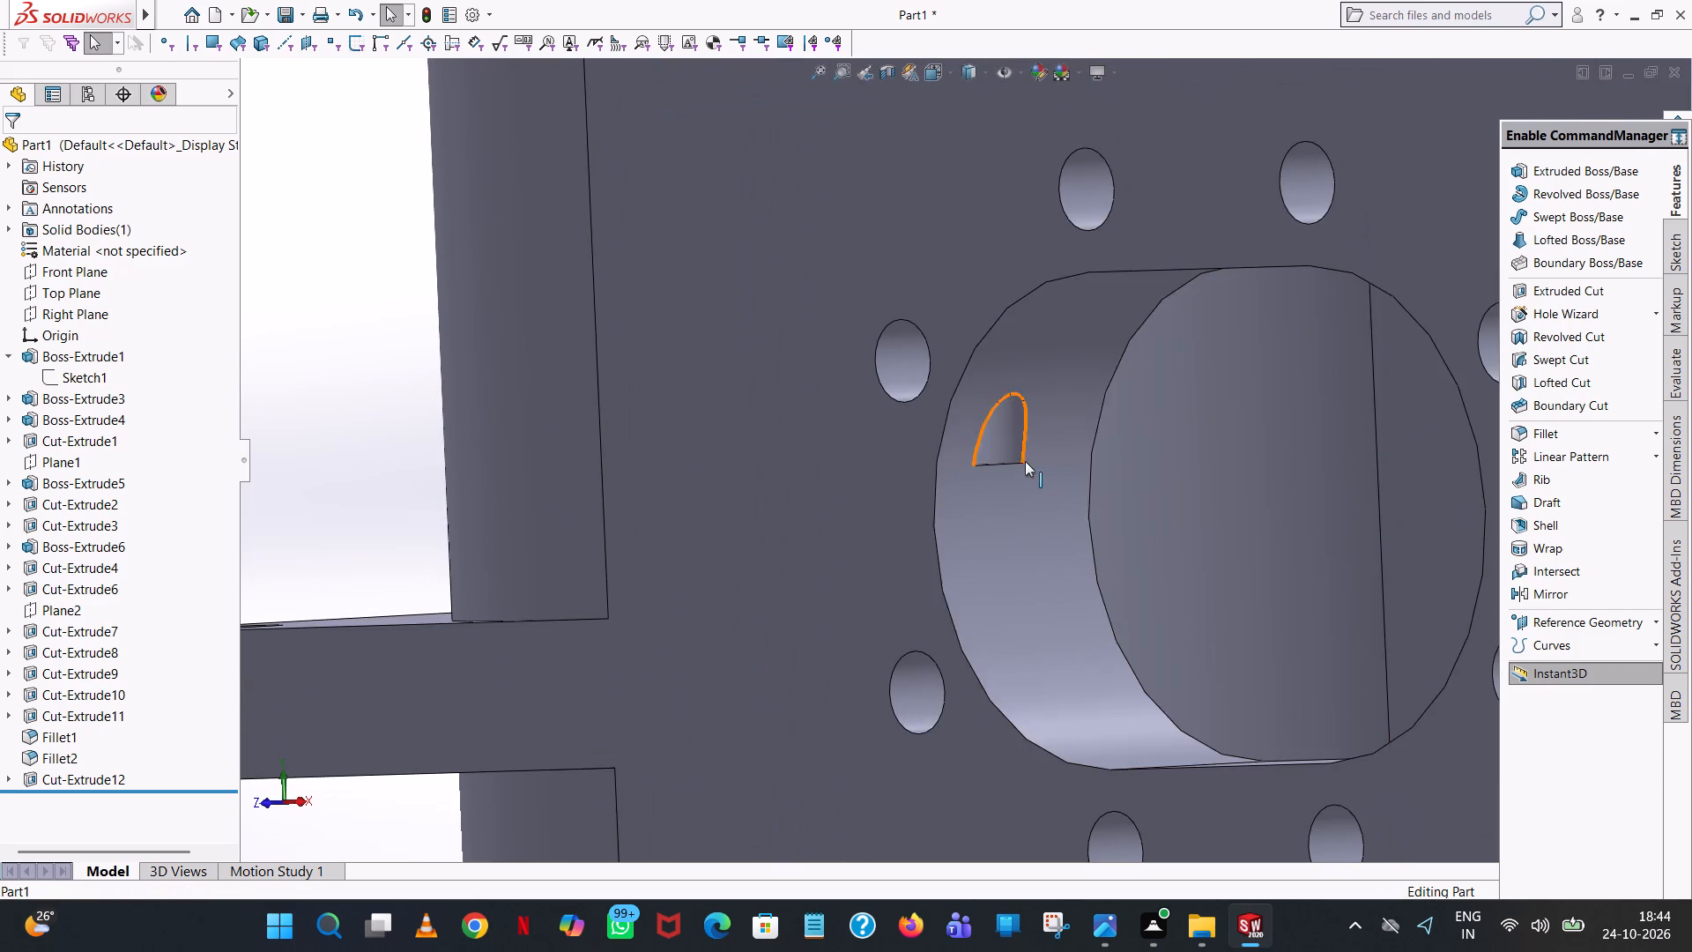
{"action": "middle_click_drag", "start_coordinate": [1024, 459], "coordinate": [1185, 447]}
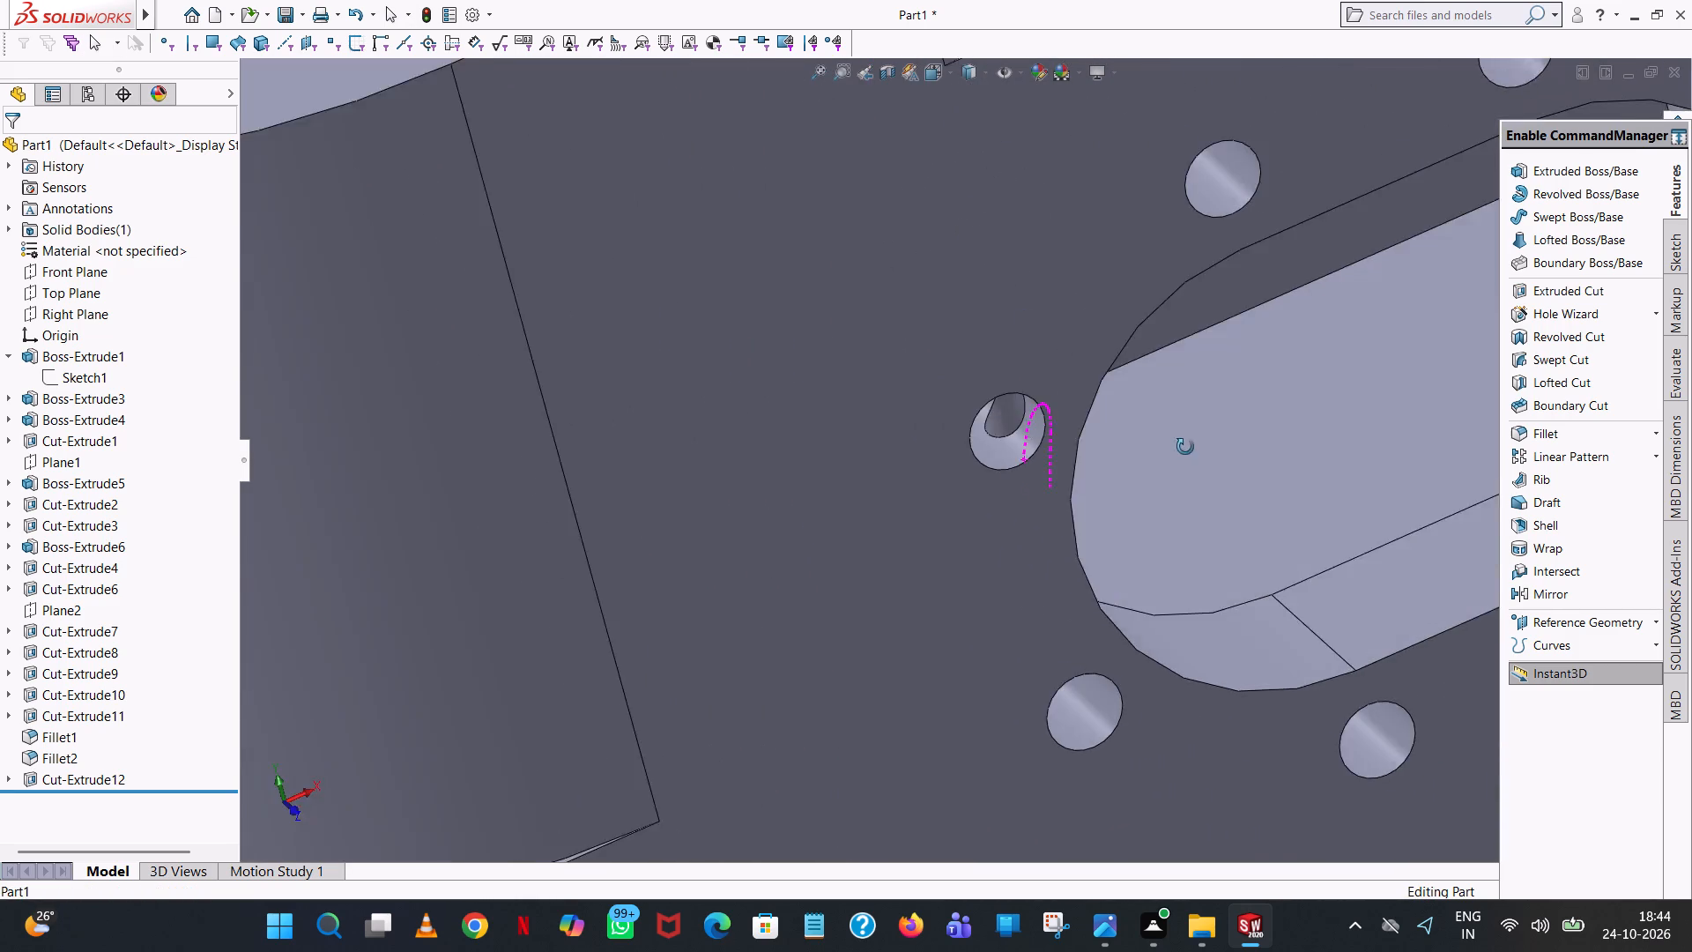
{"action": "middle_click_drag", "start_coordinate": [1185, 447], "coordinate": [1099, 372]}
{"action": "scroll", "coordinate": [1099, 372], "scroll_direction": "up", "scroll_amount": 6}
{"action": "middle_click_drag", "start_coordinate": [1092, 387], "coordinate": [1132, 417]}
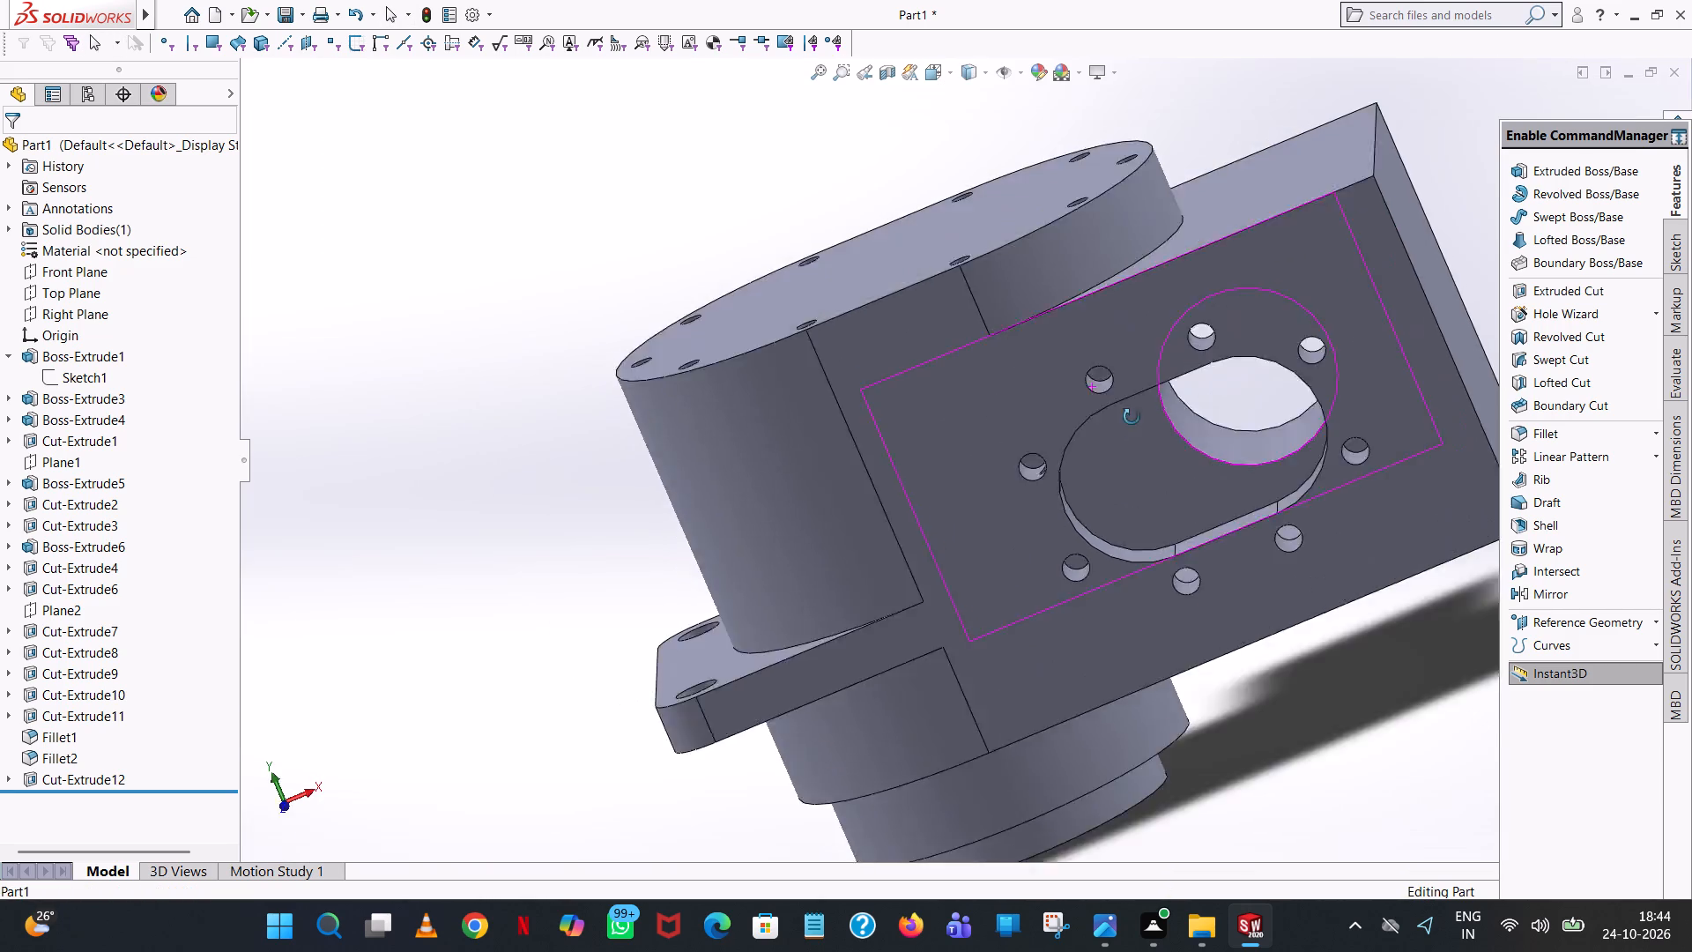
{"action": "middle_click_drag", "start_coordinate": [1132, 417], "coordinate": [1023, 415]}
{"action": "scroll", "coordinate": [1027, 418], "scroll_direction": "up", "scroll_amount": 1}
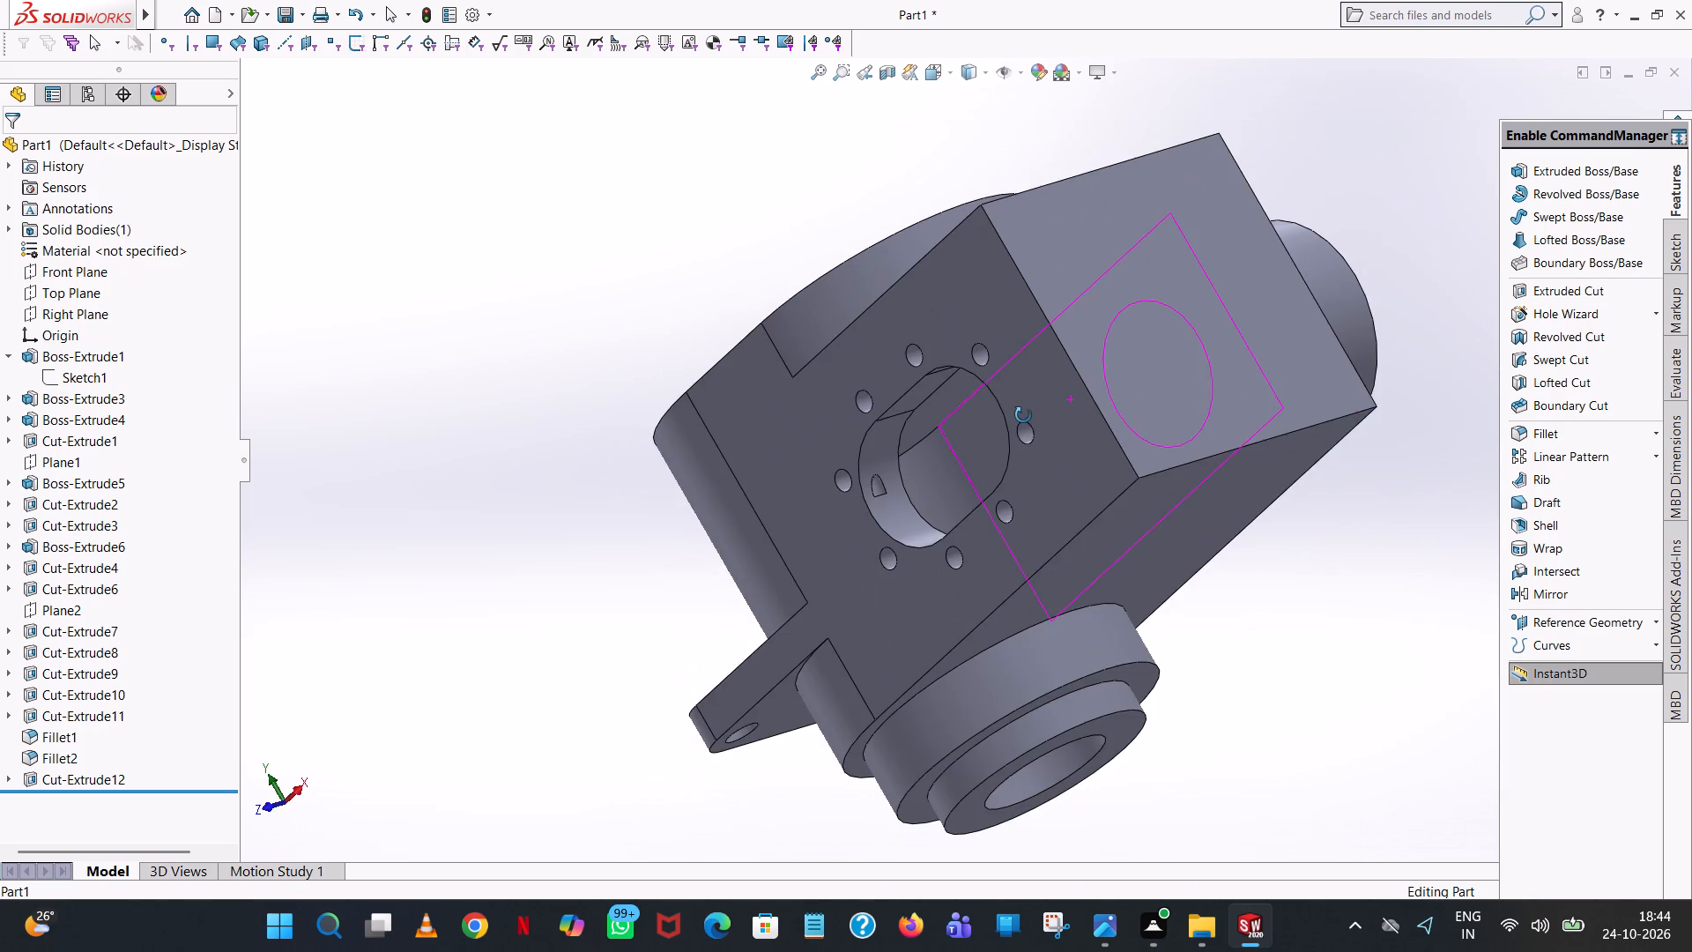
{"action": "middle_click_drag", "start_coordinate": [1023, 415], "coordinate": [1259, 324]}
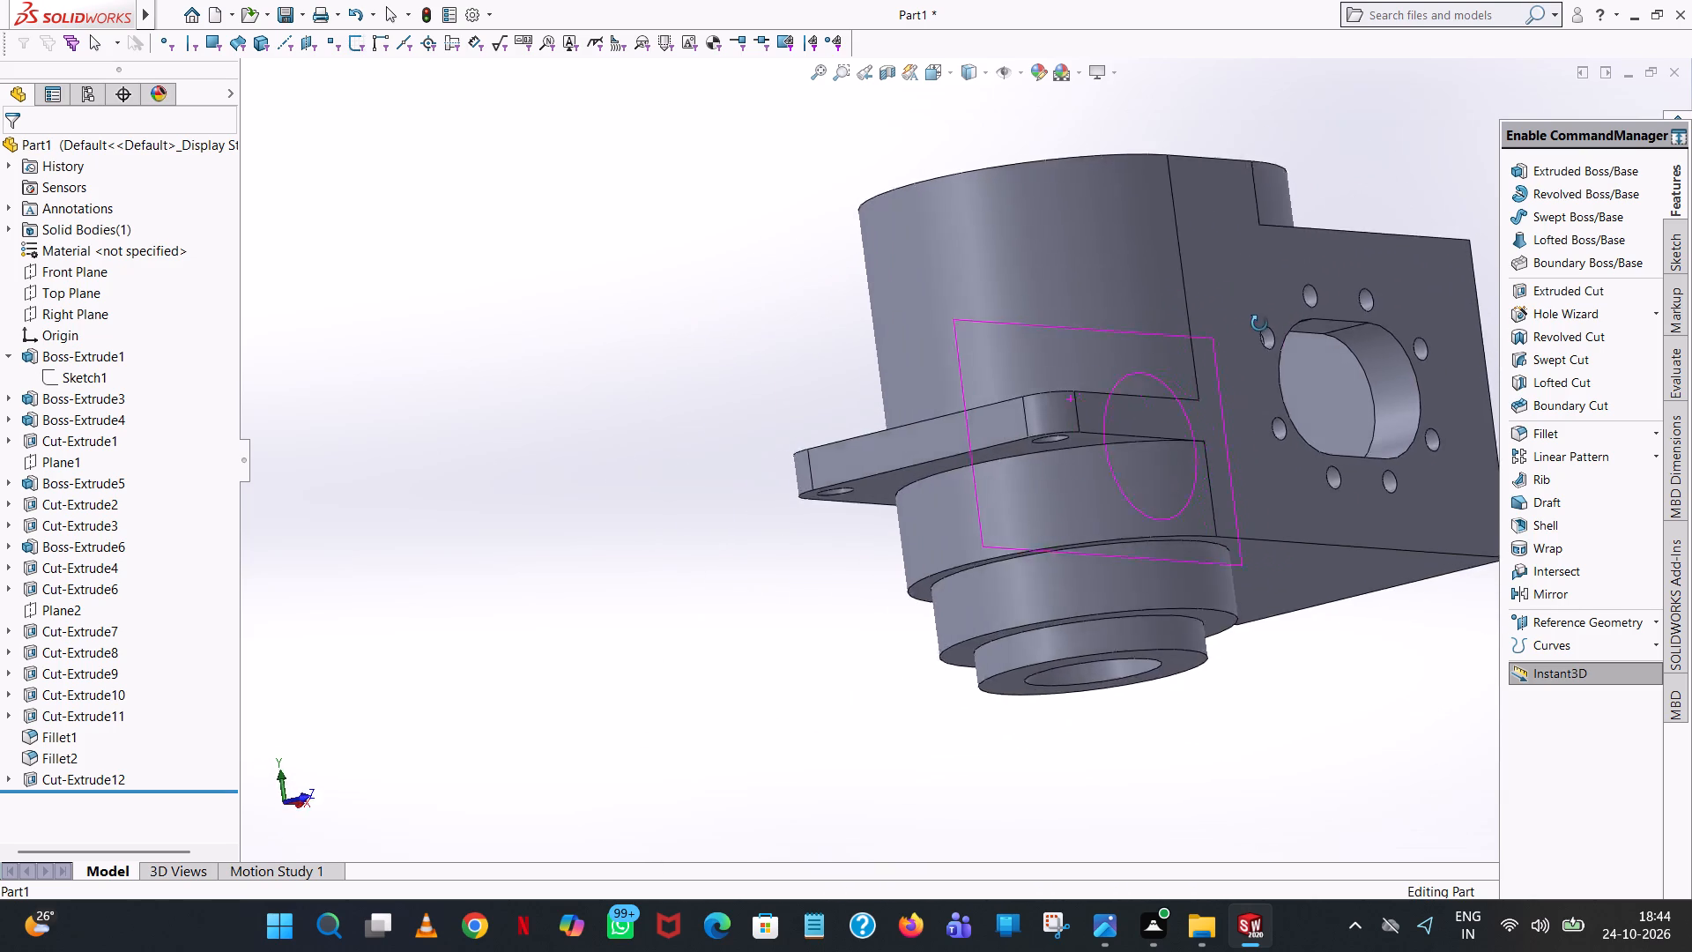
{"action": "middle_click_drag", "start_coordinate": [1259, 324], "coordinate": [1106, 518]}
{"action": "scroll", "coordinate": [1106, 518], "scroll_direction": "up", "scroll_amount": 2}
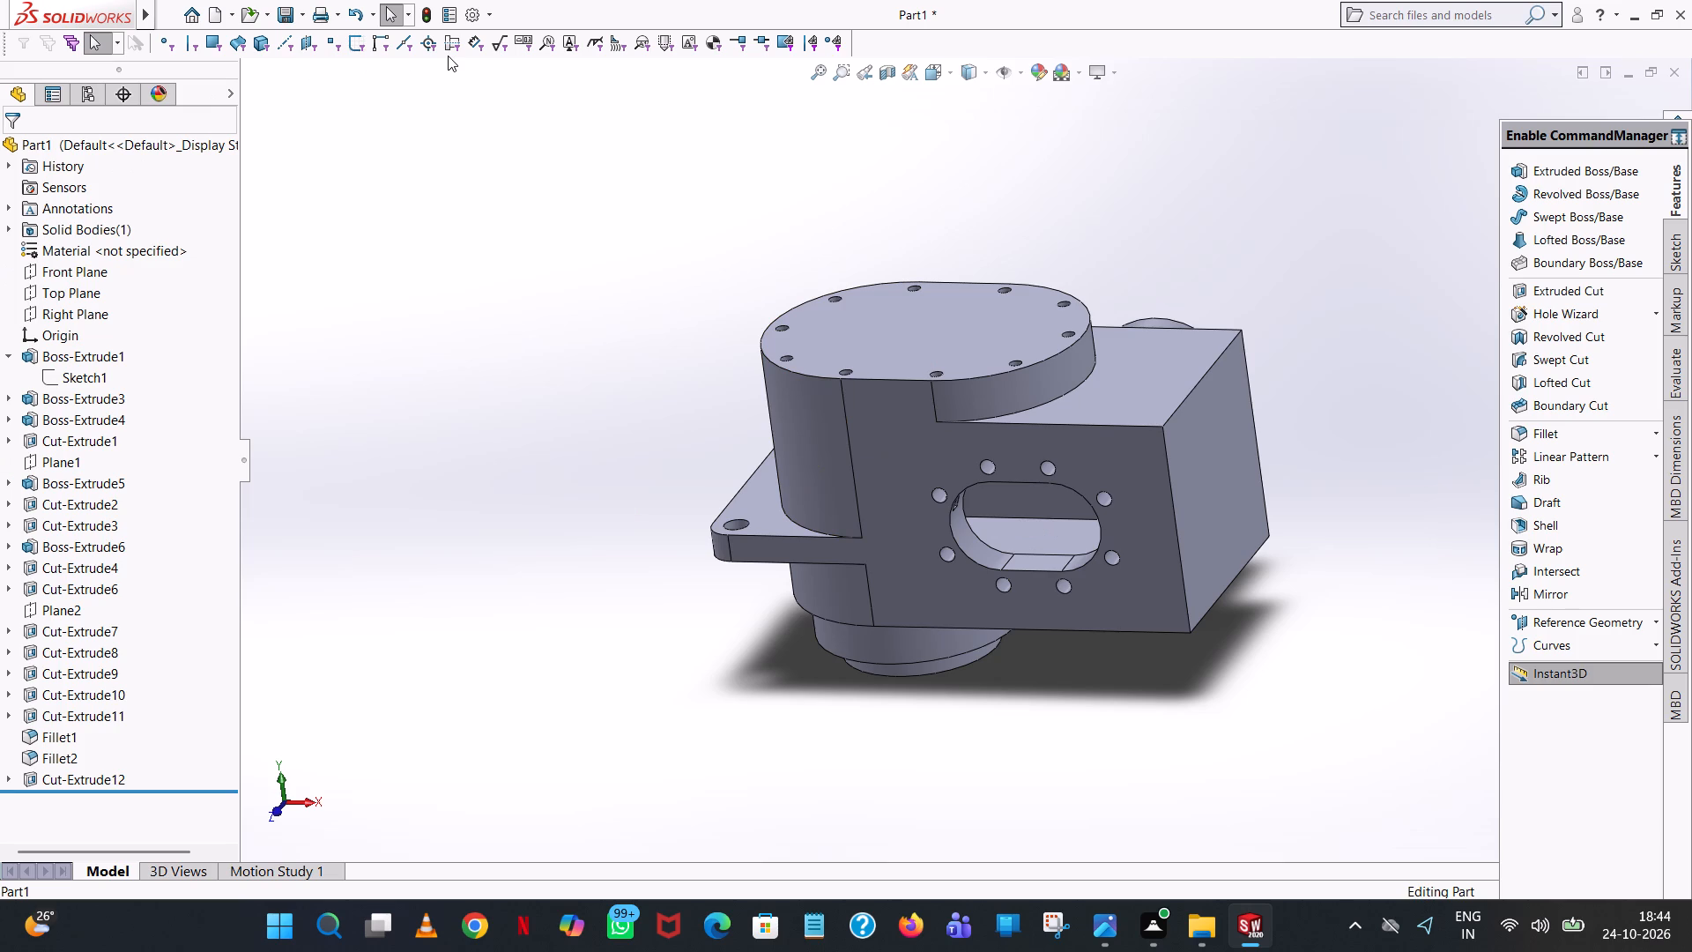
Examine the finished housing from above, below and the side, checking the top bolt holes, slotted opening, corner holes and stepped boss.
{"action": "middle_click_drag", "start_coordinate": [1009, 763], "coordinate": [1011, 746]}
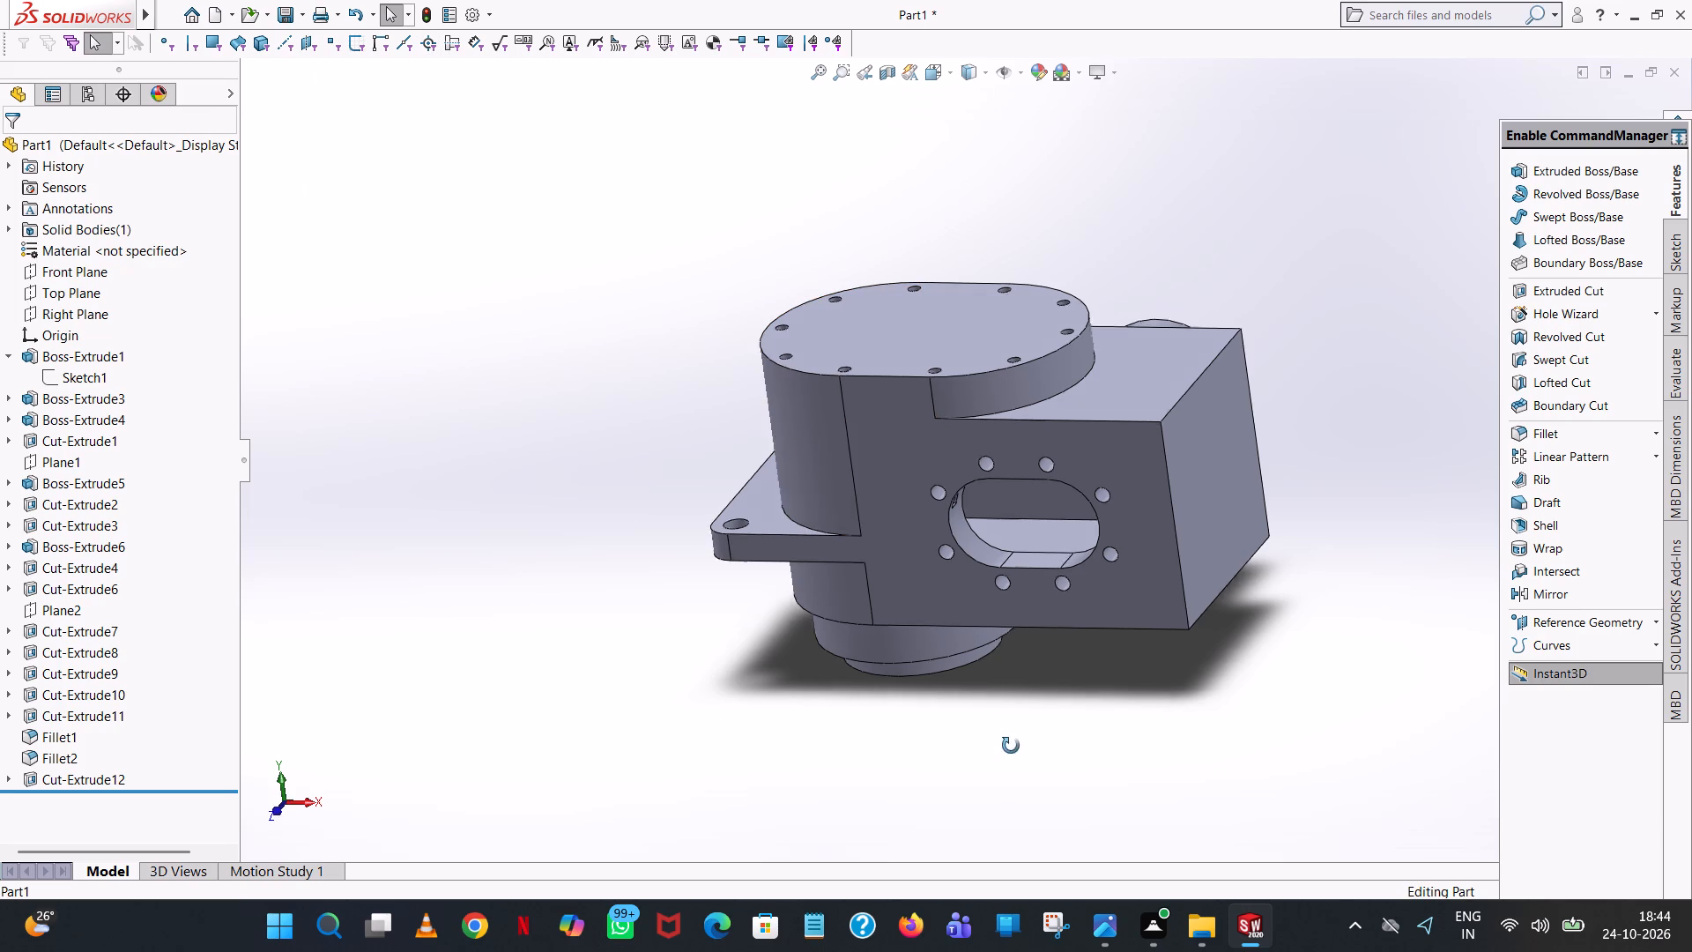
{"action": "middle_click_drag", "start_coordinate": [1011, 746], "coordinate": [1065, 539]}
{"action": "scroll", "coordinate": [1137, 650], "scroll_direction": "up", "scroll_amount": 1}
{"action": "scroll", "coordinate": [1065, 539], "scroll_direction": "up", "scroll_amount": 2}
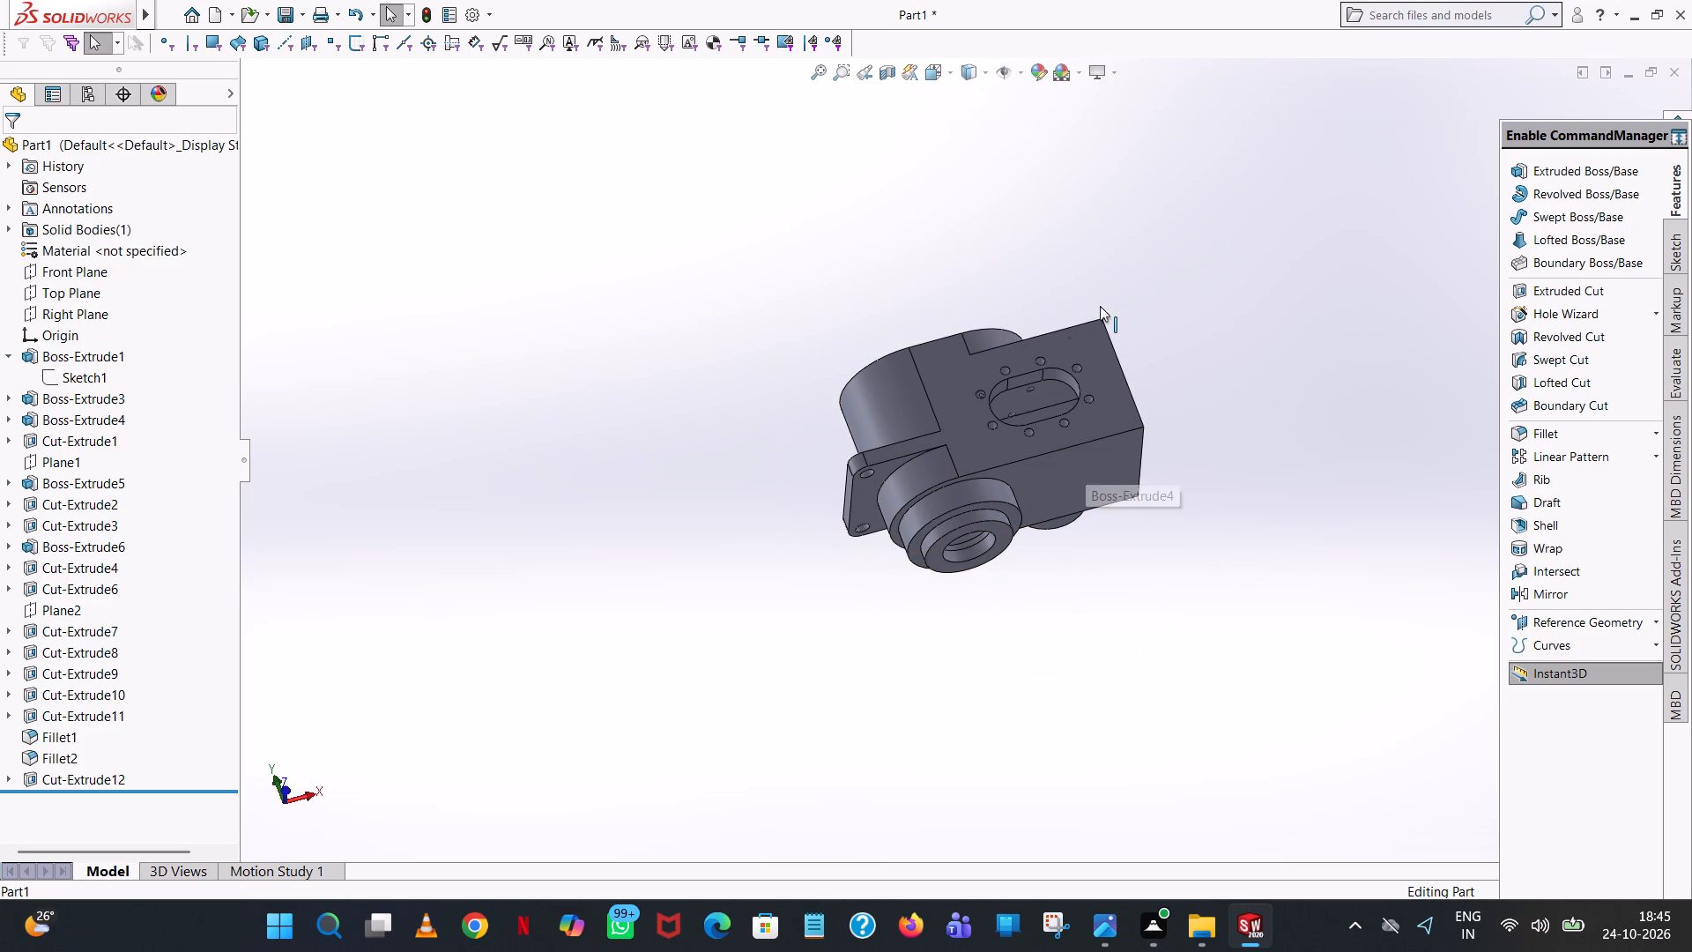
{"action": "middle_click_drag", "start_coordinate": [1206, 311], "coordinate": [1177, 558]}
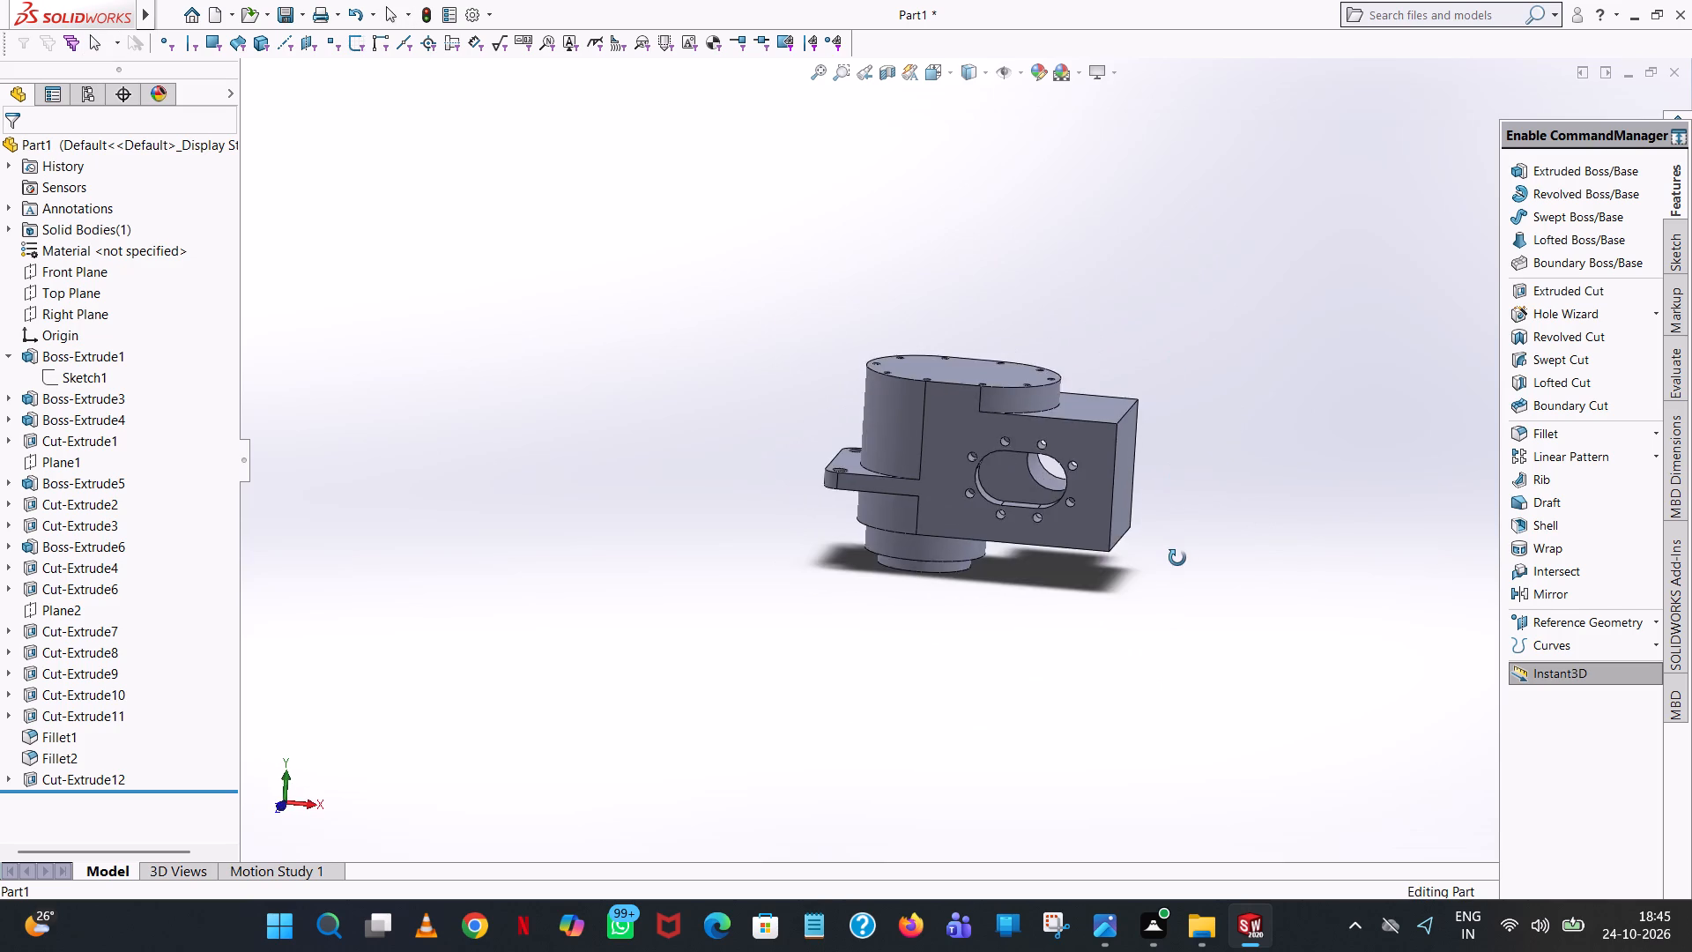
{"action": "middle_click_drag", "start_coordinate": [1177, 558], "coordinate": [1184, 484]}
{"action": "scroll", "coordinate": [1192, 678], "scroll_direction": "up", "scroll_amount": 1}
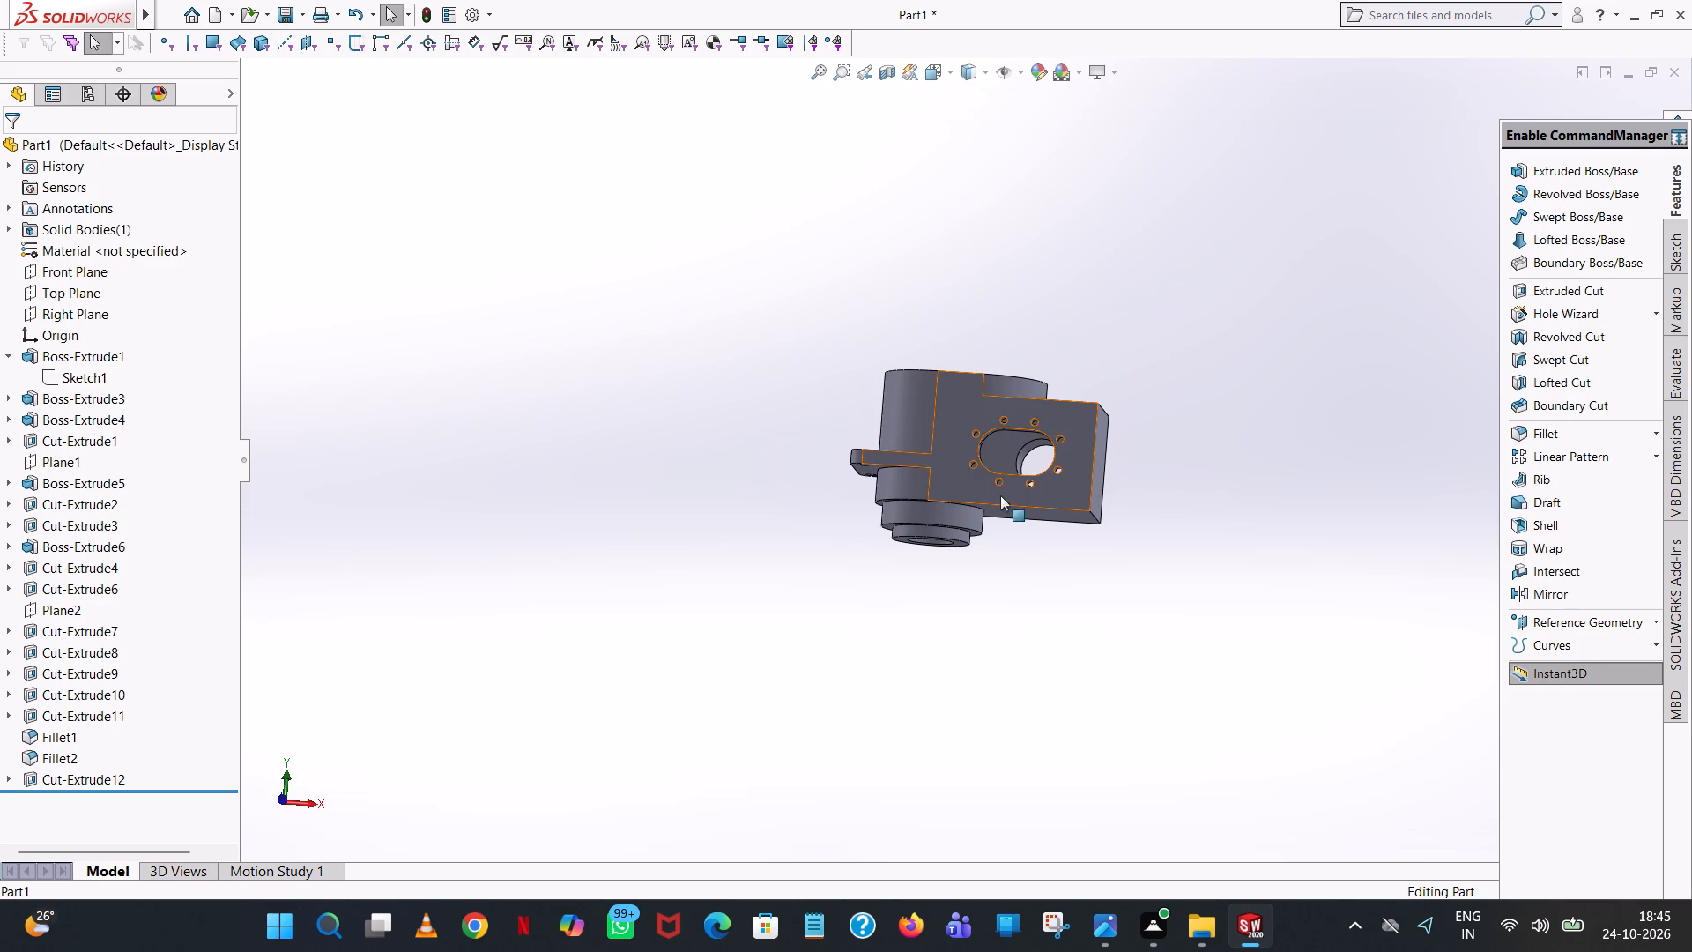
{"action": "middle_click_drag", "start_coordinate": [1057, 367], "coordinate": [1054, 799]}
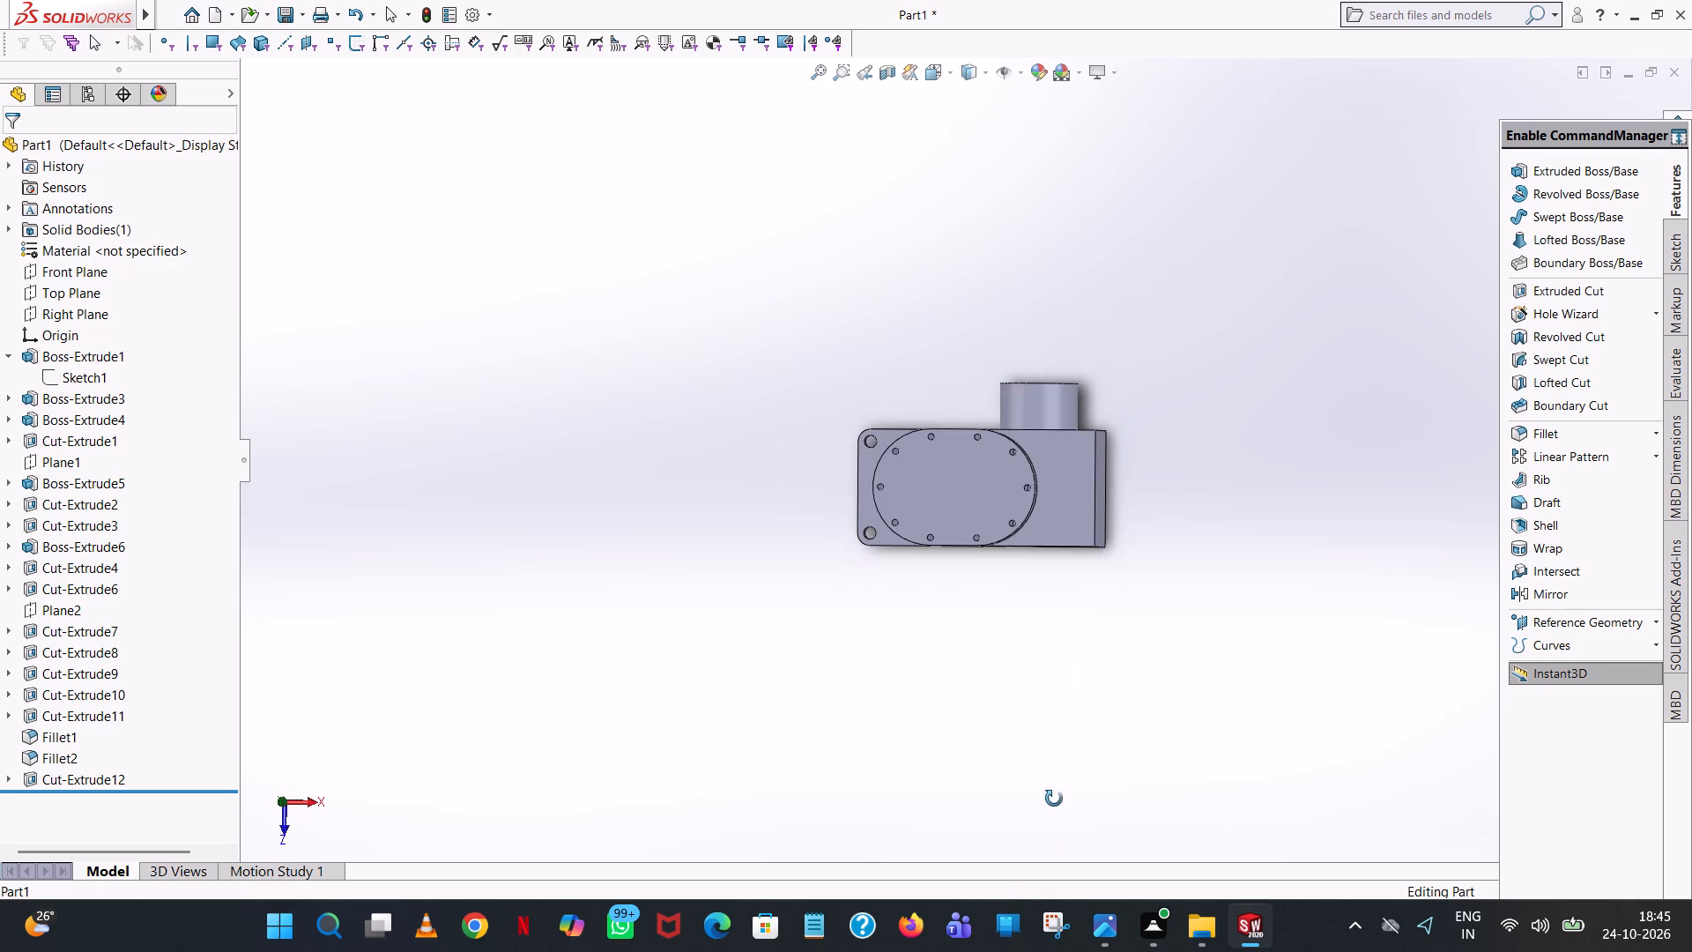
{"action": "middle_click_drag", "start_coordinate": [1054, 799], "coordinate": [1054, 777]}
{"action": "scroll", "coordinate": [1028, 446], "scroll_direction": "down", "scroll_amount": 6}
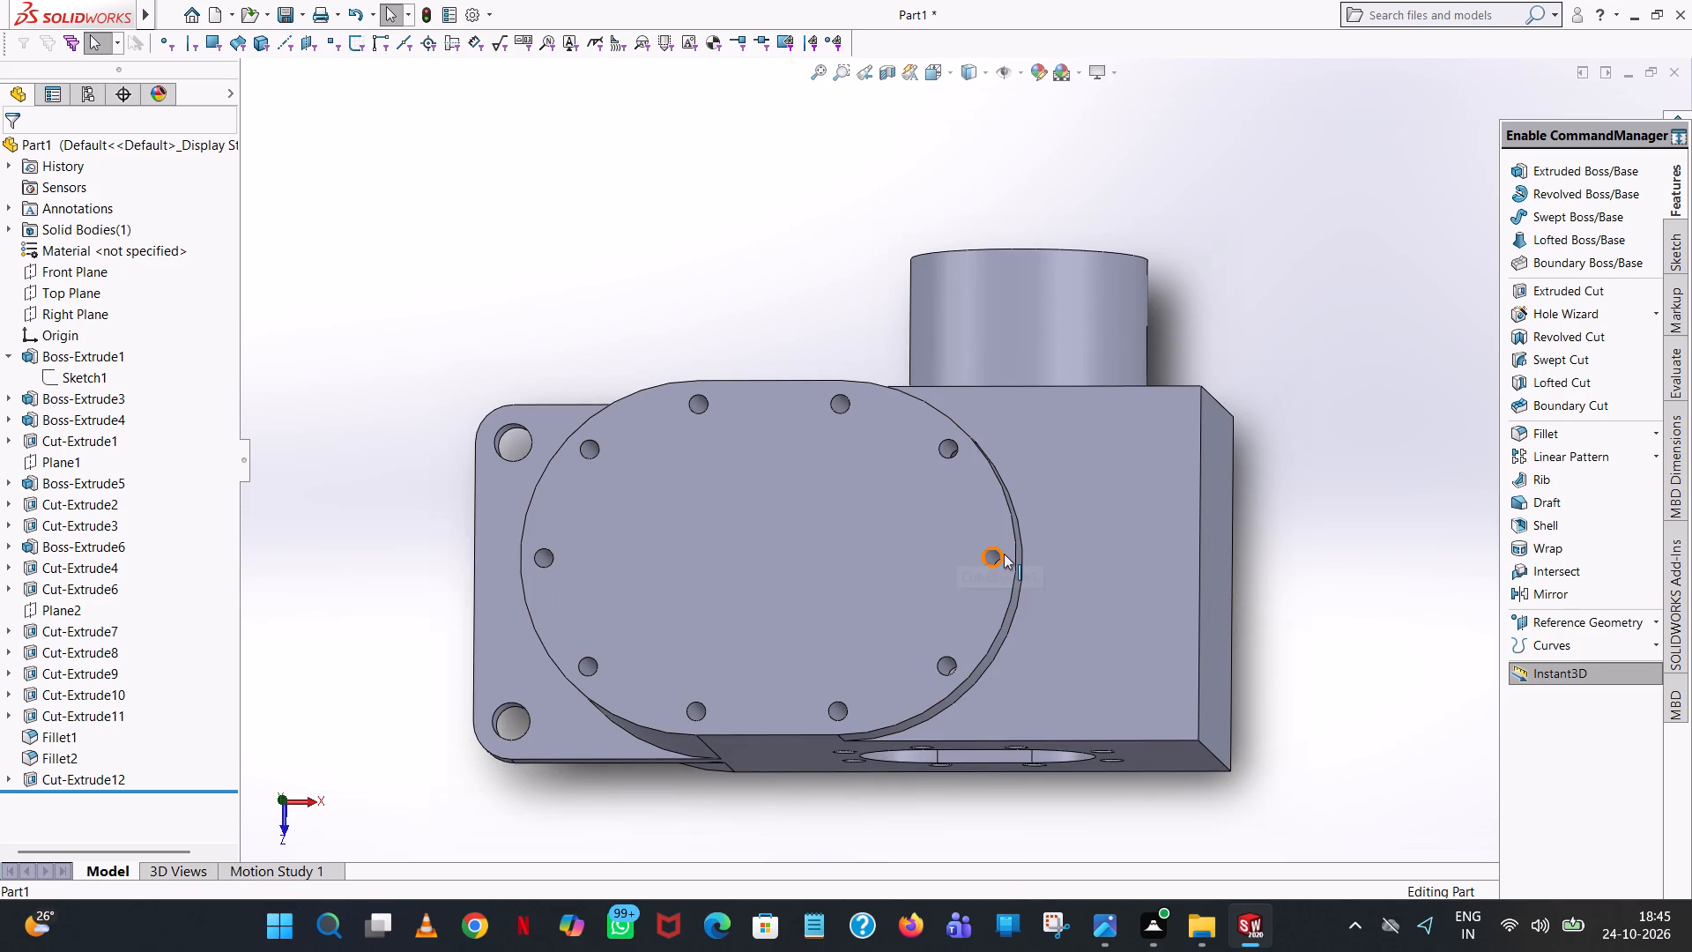
{"action": "middle_click_drag", "start_coordinate": [991, 547], "coordinate": [1045, 219]}
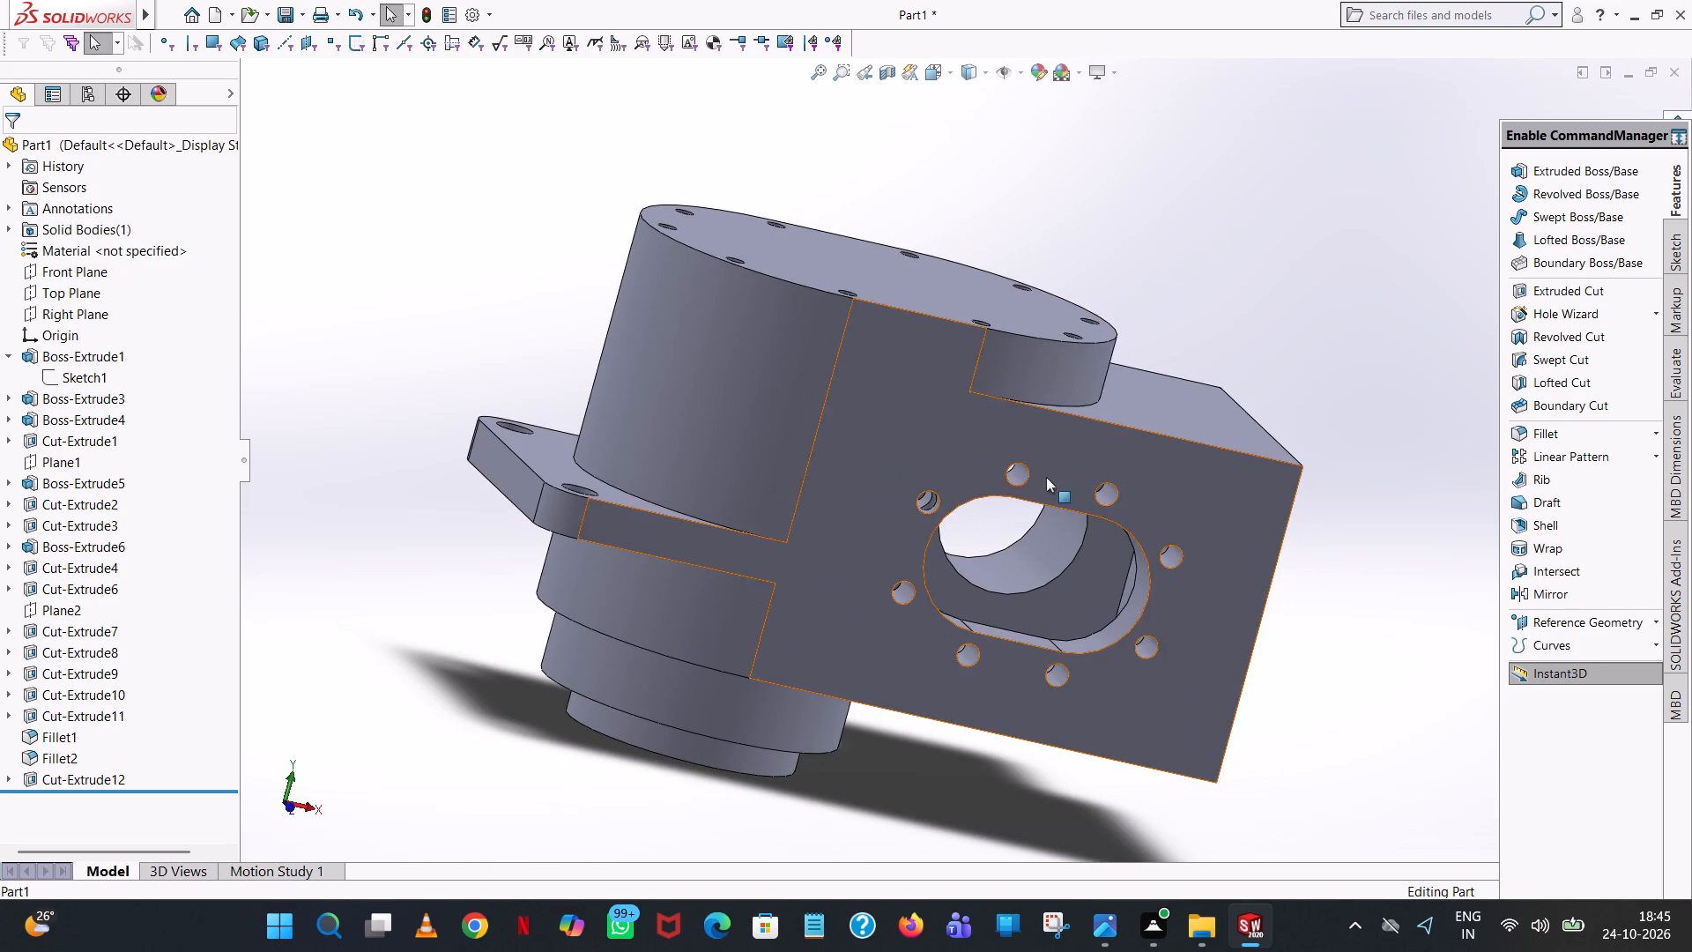
{"action": "scroll", "coordinate": [1024, 581], "scroll_direction": "down", "scroll_amount": 1}
{"action": "middle_click_drag", "start_coordinate": [1017, 577], "coordinate": [998, 455]}
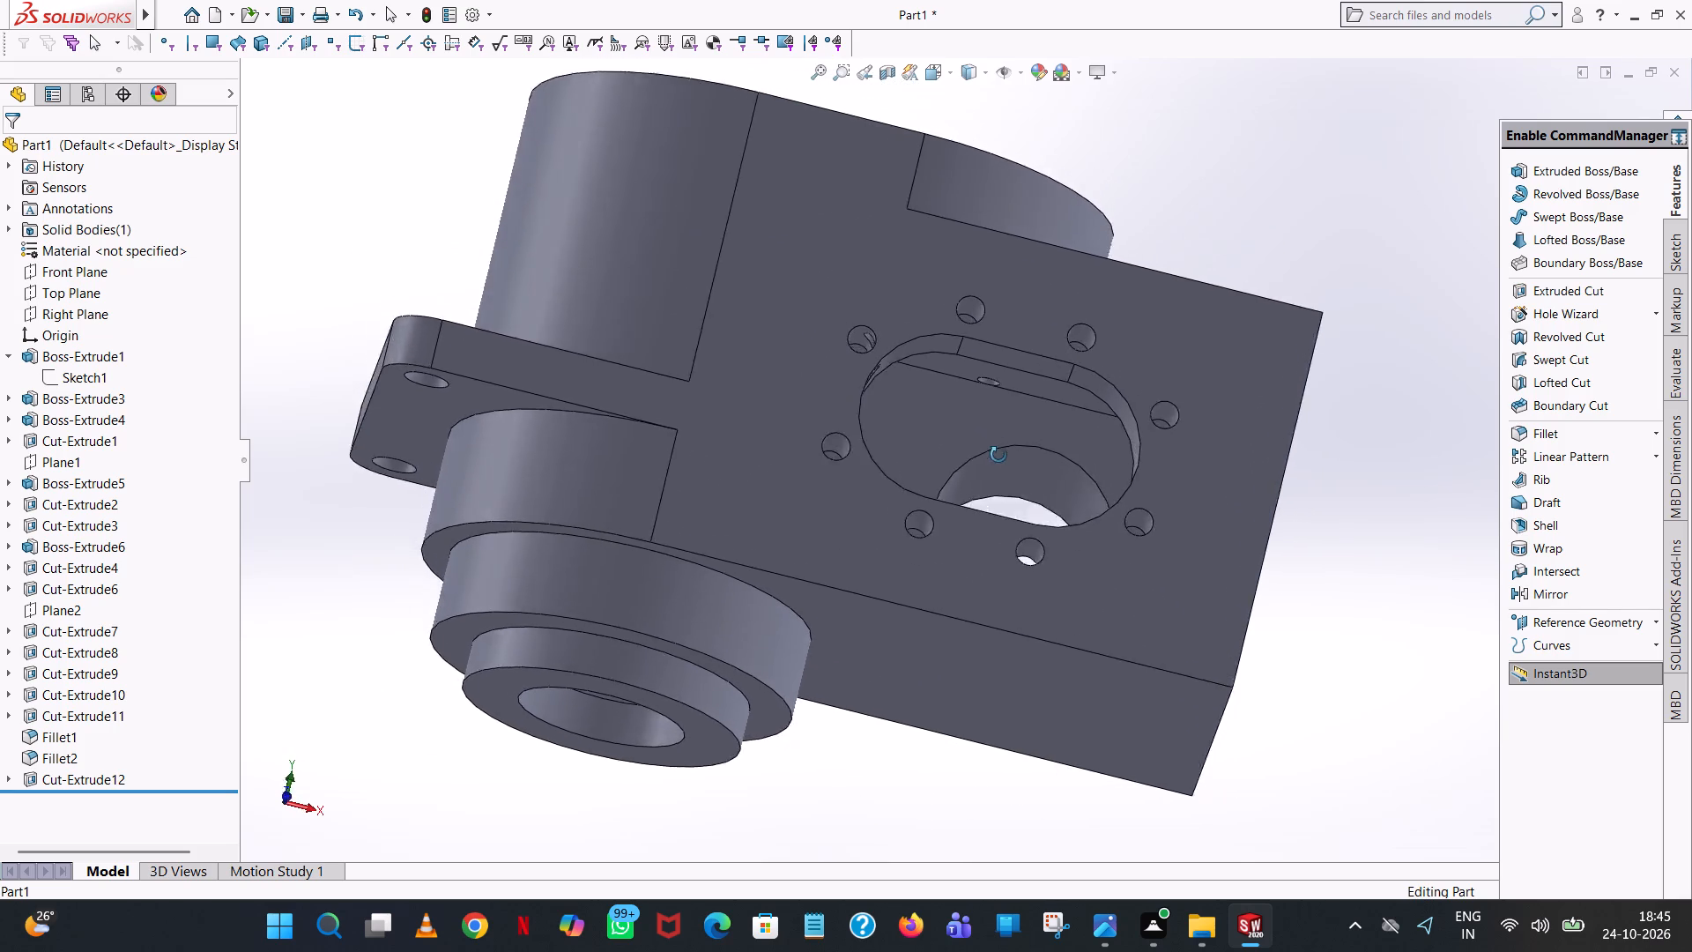
{"action": "middle_click_drag", "start_coordinate": [998, 455], "coordinate": [1013, 920]}
{"action": "scroll", "coordinate": [998, 375], "scroll_direction": "down", "scroll_amount": 1}
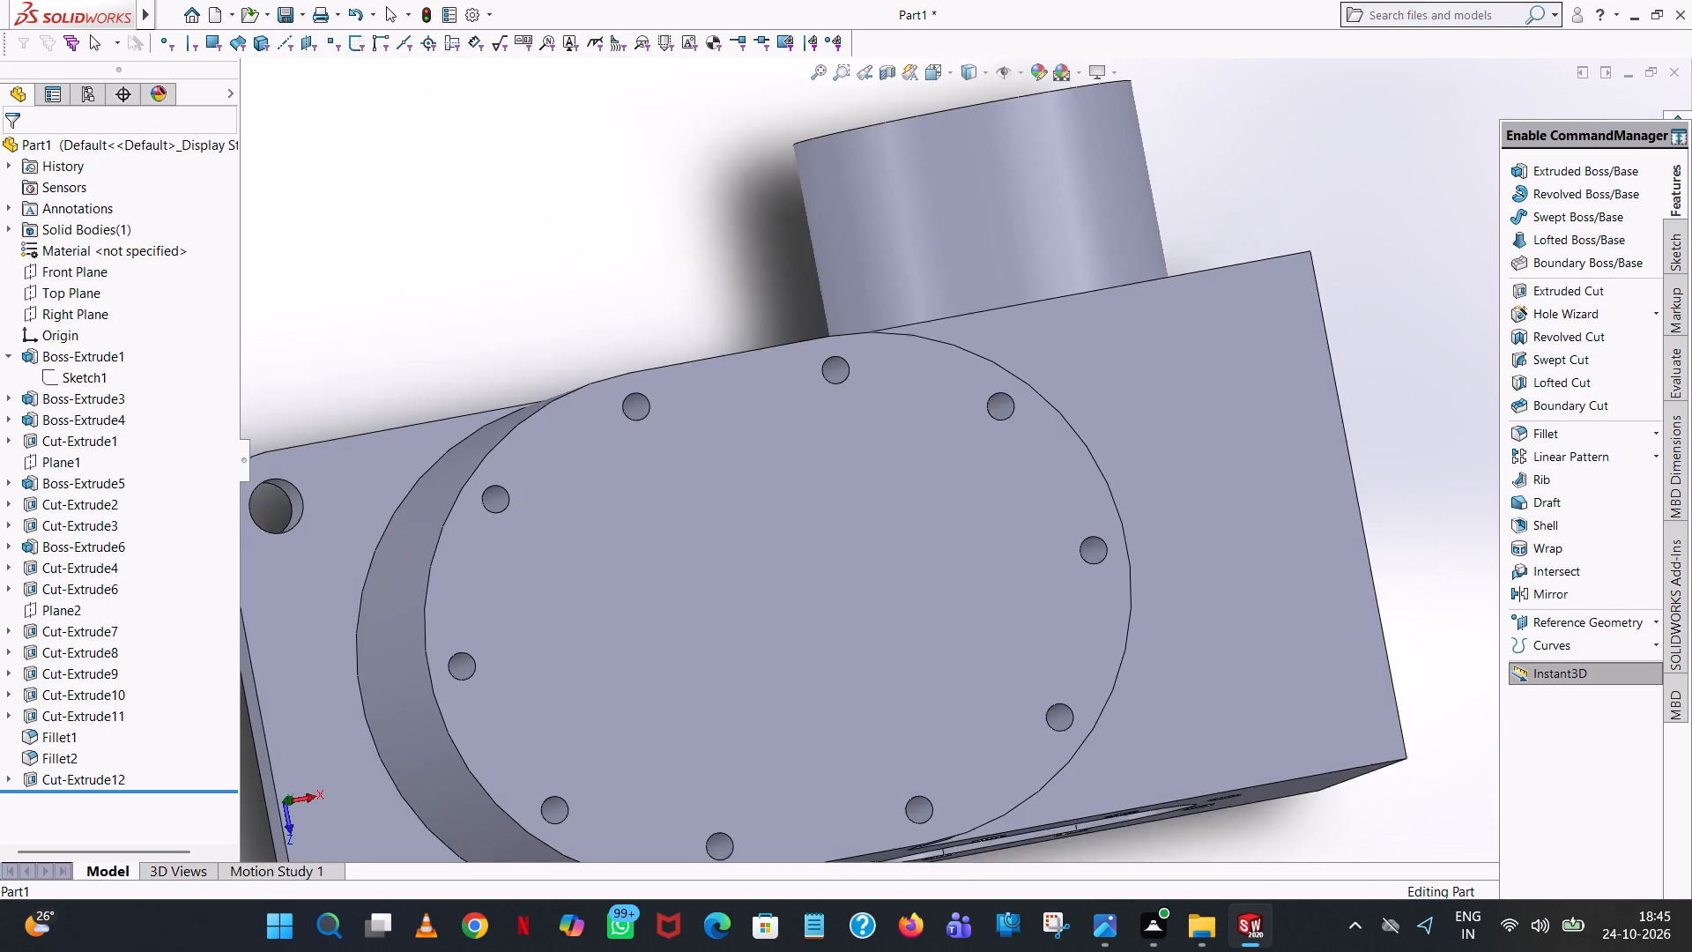
{"action": "middle_click_drag", "start_coordinate": [1013, 920], "coordinate": [945, 579]}
{"action": "scroll", "coordinate": [945, 566], "scroll_direction": "up", "scroll_amount": 3}
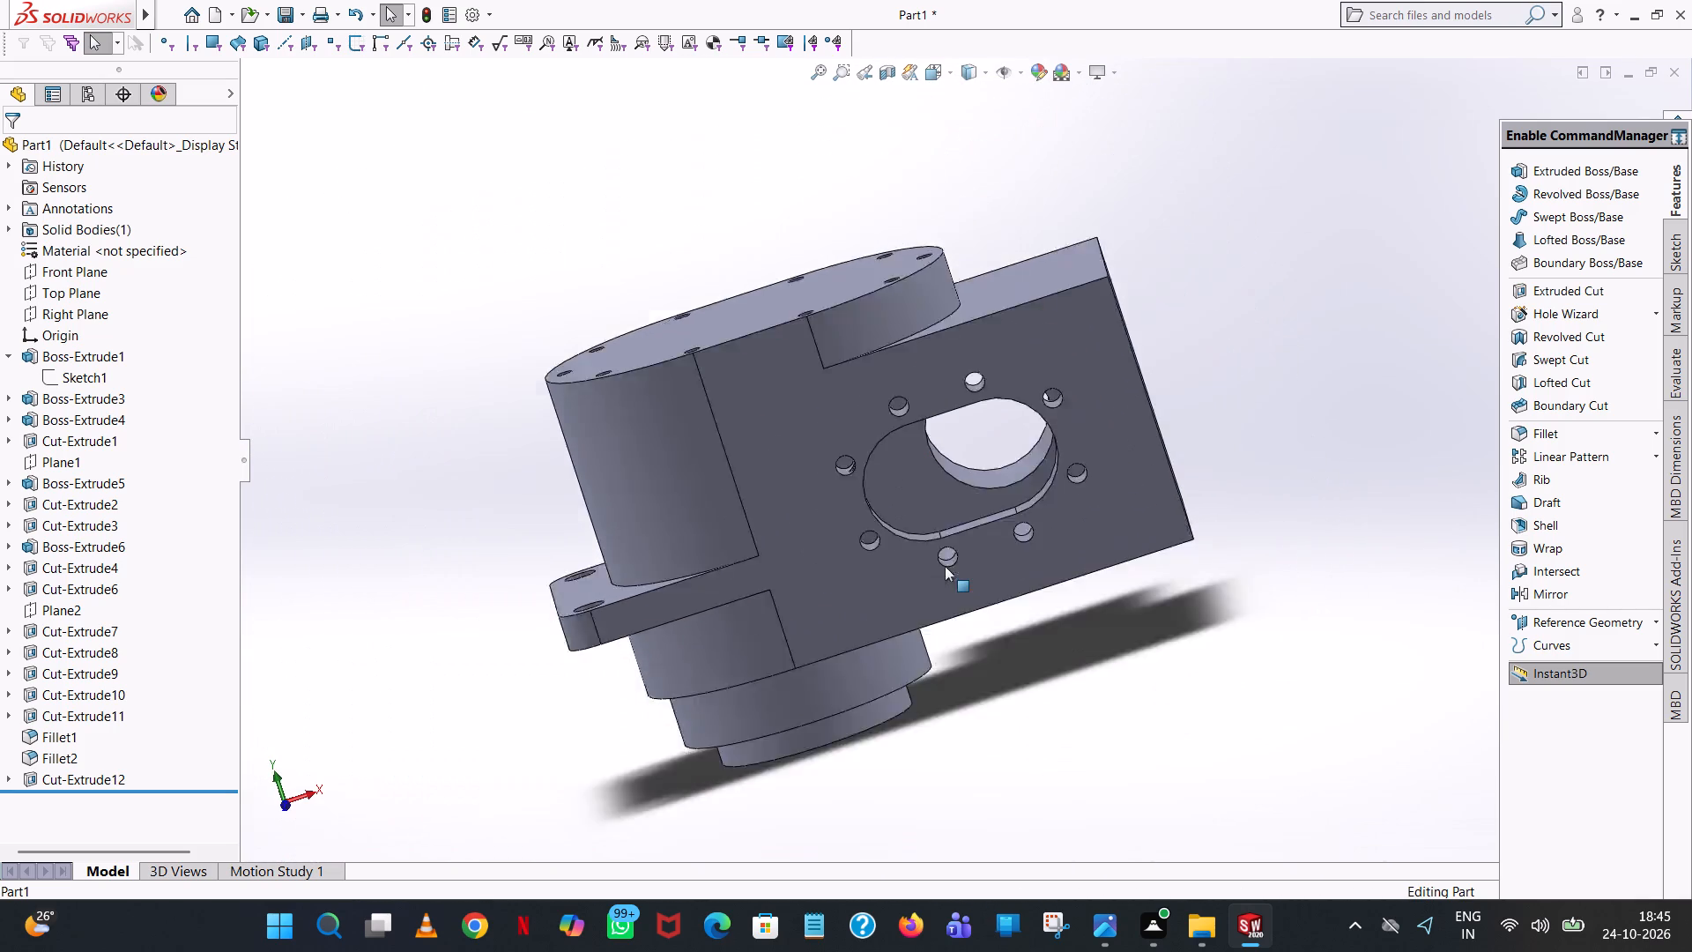
{"action": "scroll", "coordinate": [945, 566], "scroll_direction": "up", "scroll_amount": 4}
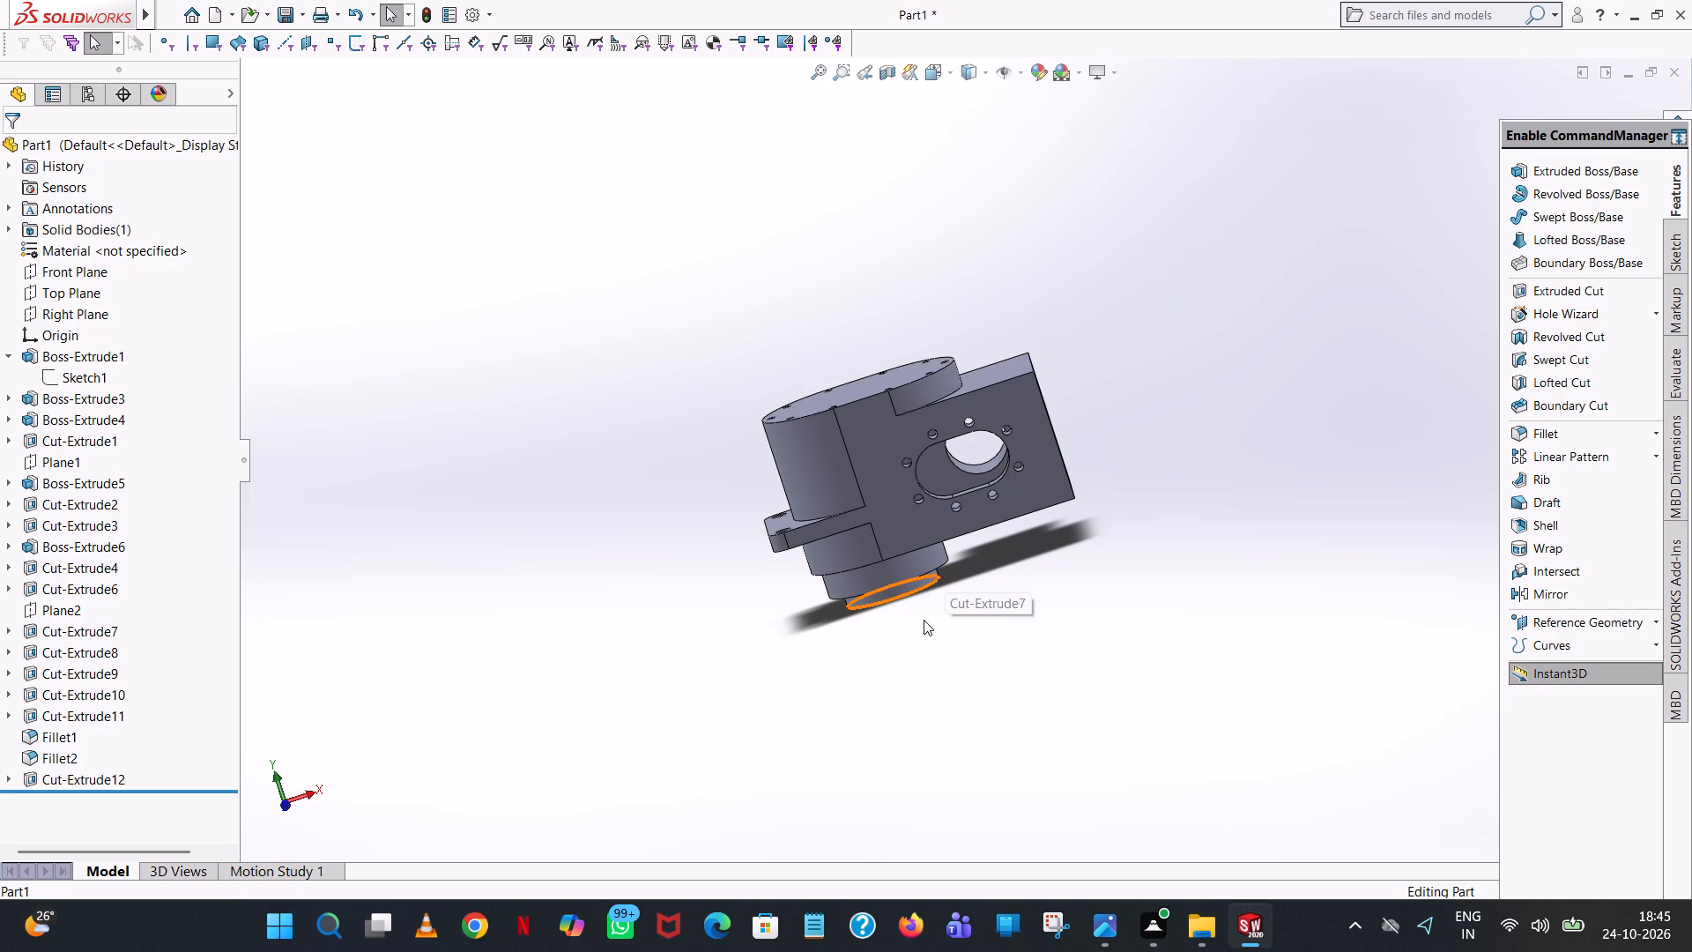
{"action": "scroll", "coordinate": [946, 273], "scroll_direction": "up", "scroll_amount": 1}
{"action": "middle_click_drag", "start_coordinate": [943, 401], "coordinate": [940, 719]}
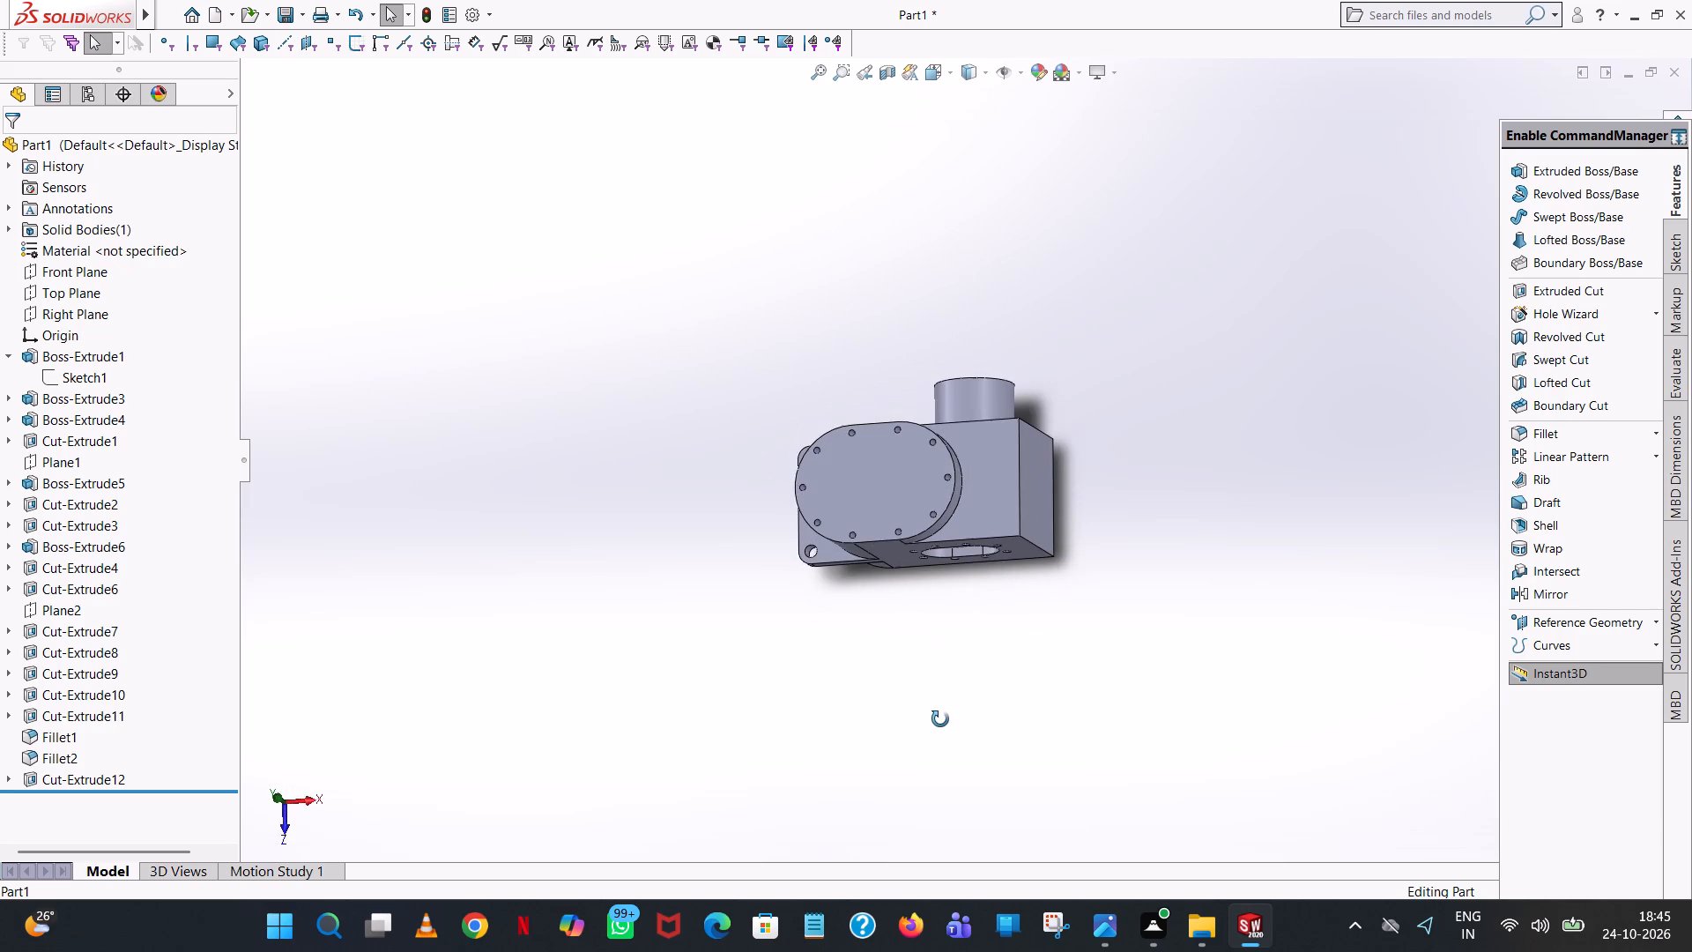
{"action": "middle_click_drag", "start_coordinate": [940, 719], "coordinate": [977, 695]}
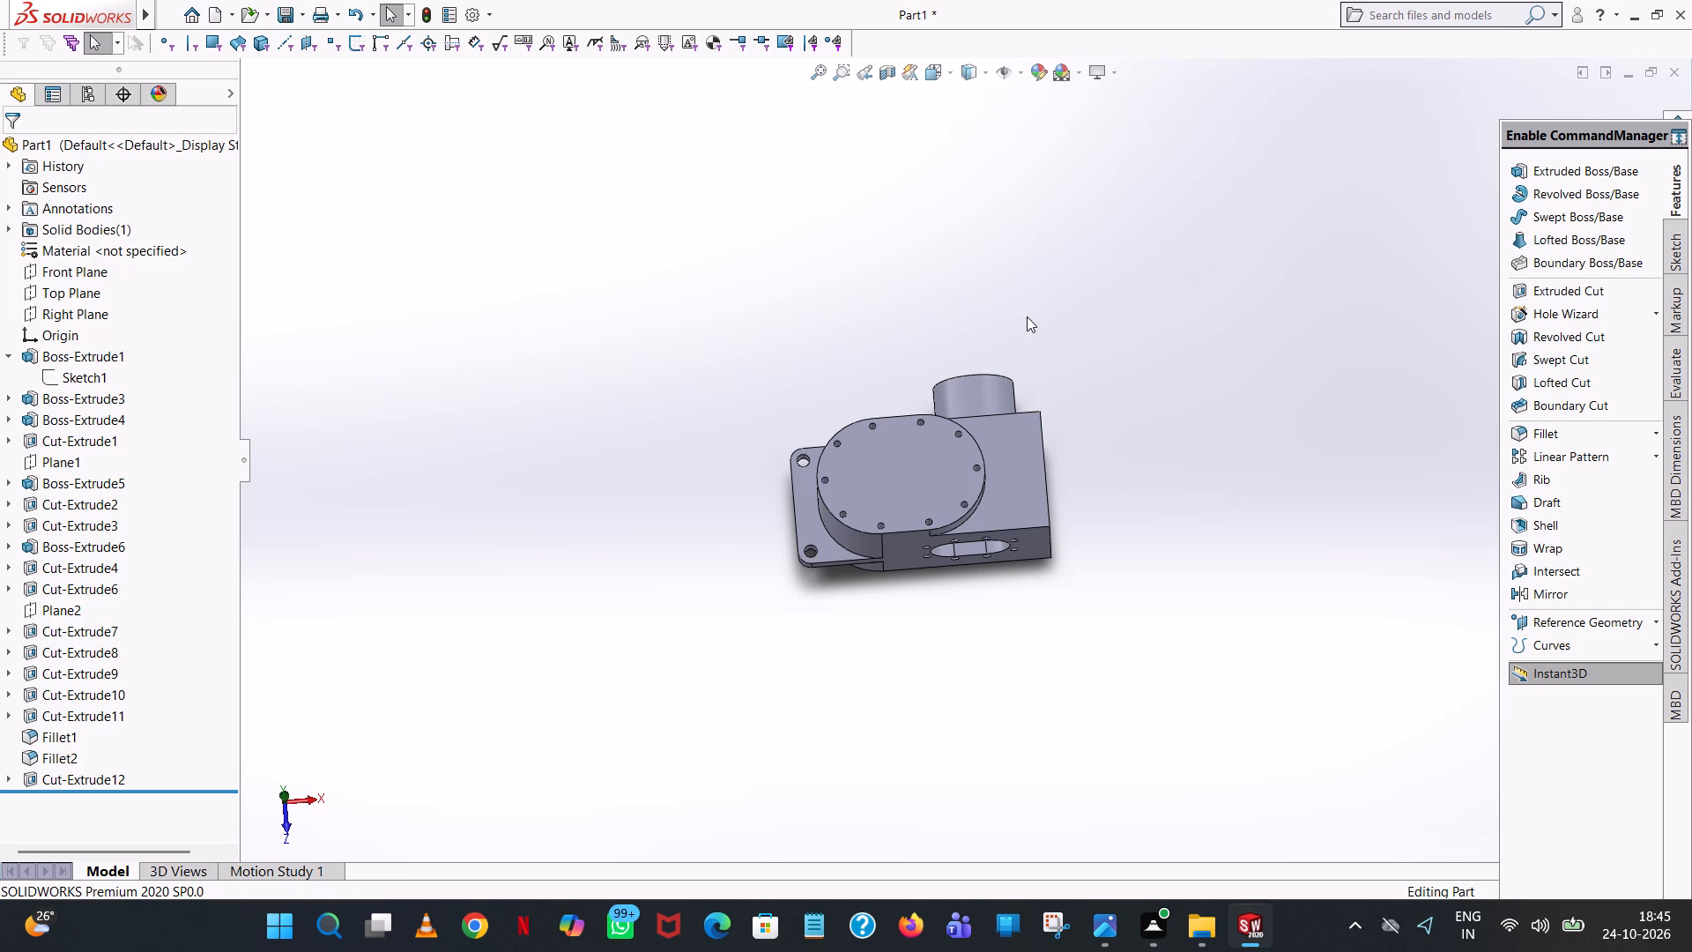
{"action": "middle_click_drag", "start_coordinate": [1027, 316], "coordinate": [1065, 319]}
{"action": "scroll", "coordinate": [1053, 491], "scroll_direction": "up", "scroll_amount": 1}
{"action": "middle_click_drag", "start_coordinate": [1073, 214], "coordinate": [1071, 176]}
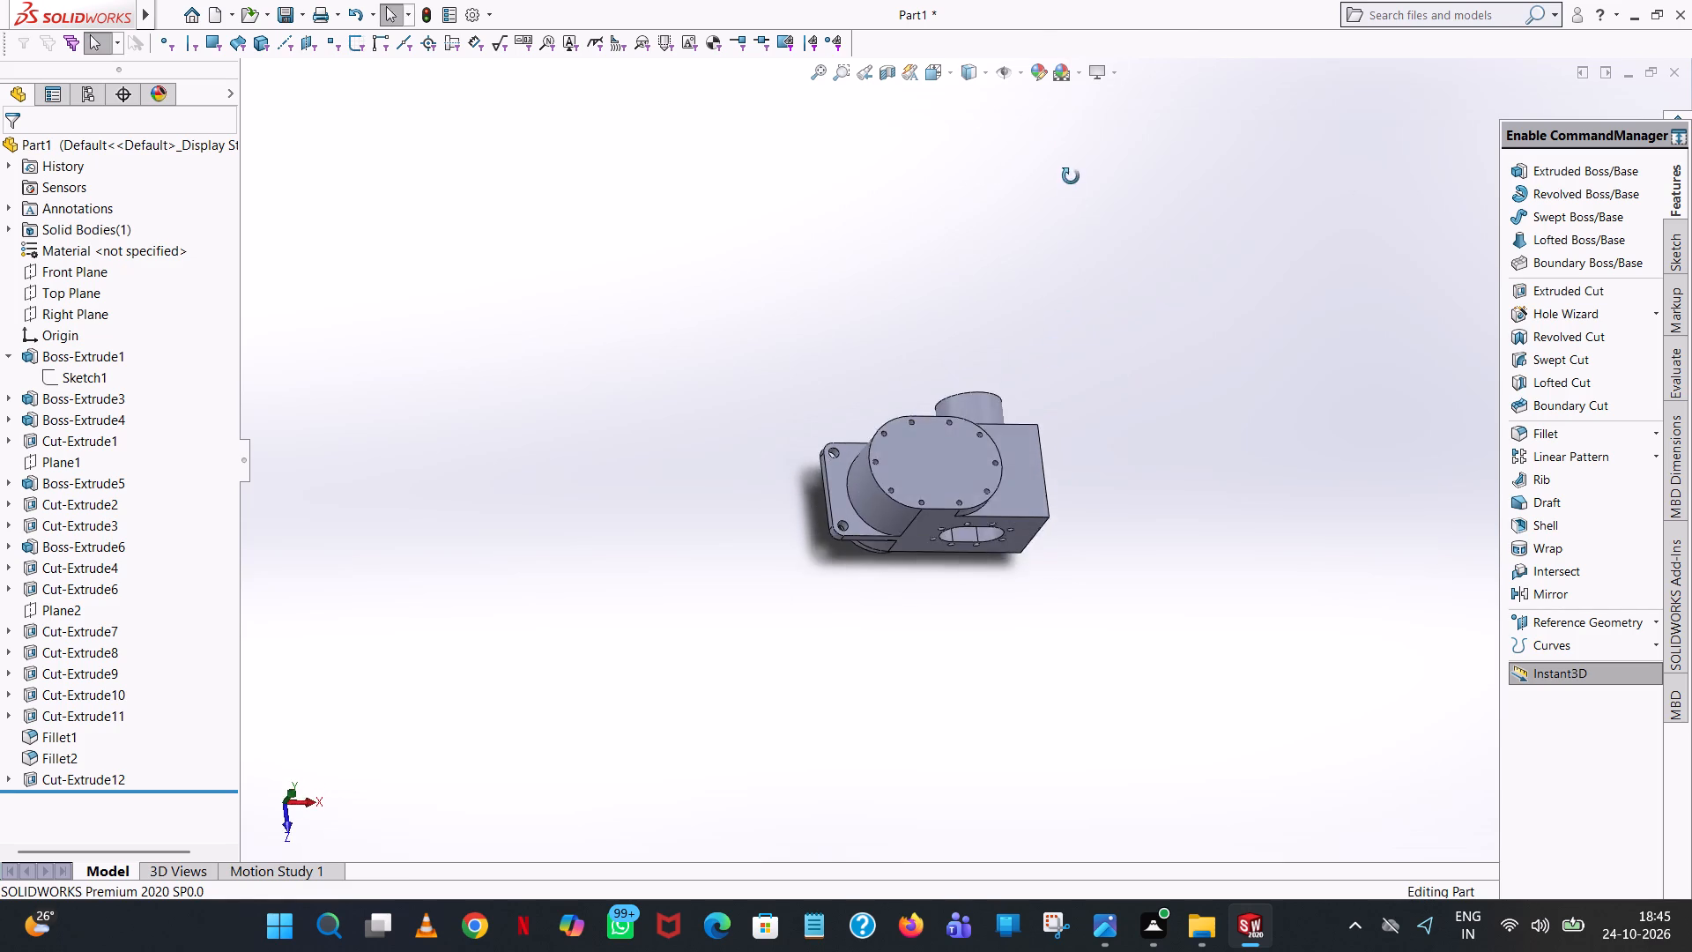
{"action": "middle_click_drag", "start_coordinate": [1071, 176], "coordinate": [1035, 21]}
{"action": "scroll", "coordinate": [1035, 20], "scroll_direction": "up", "scroll_amount": 1}
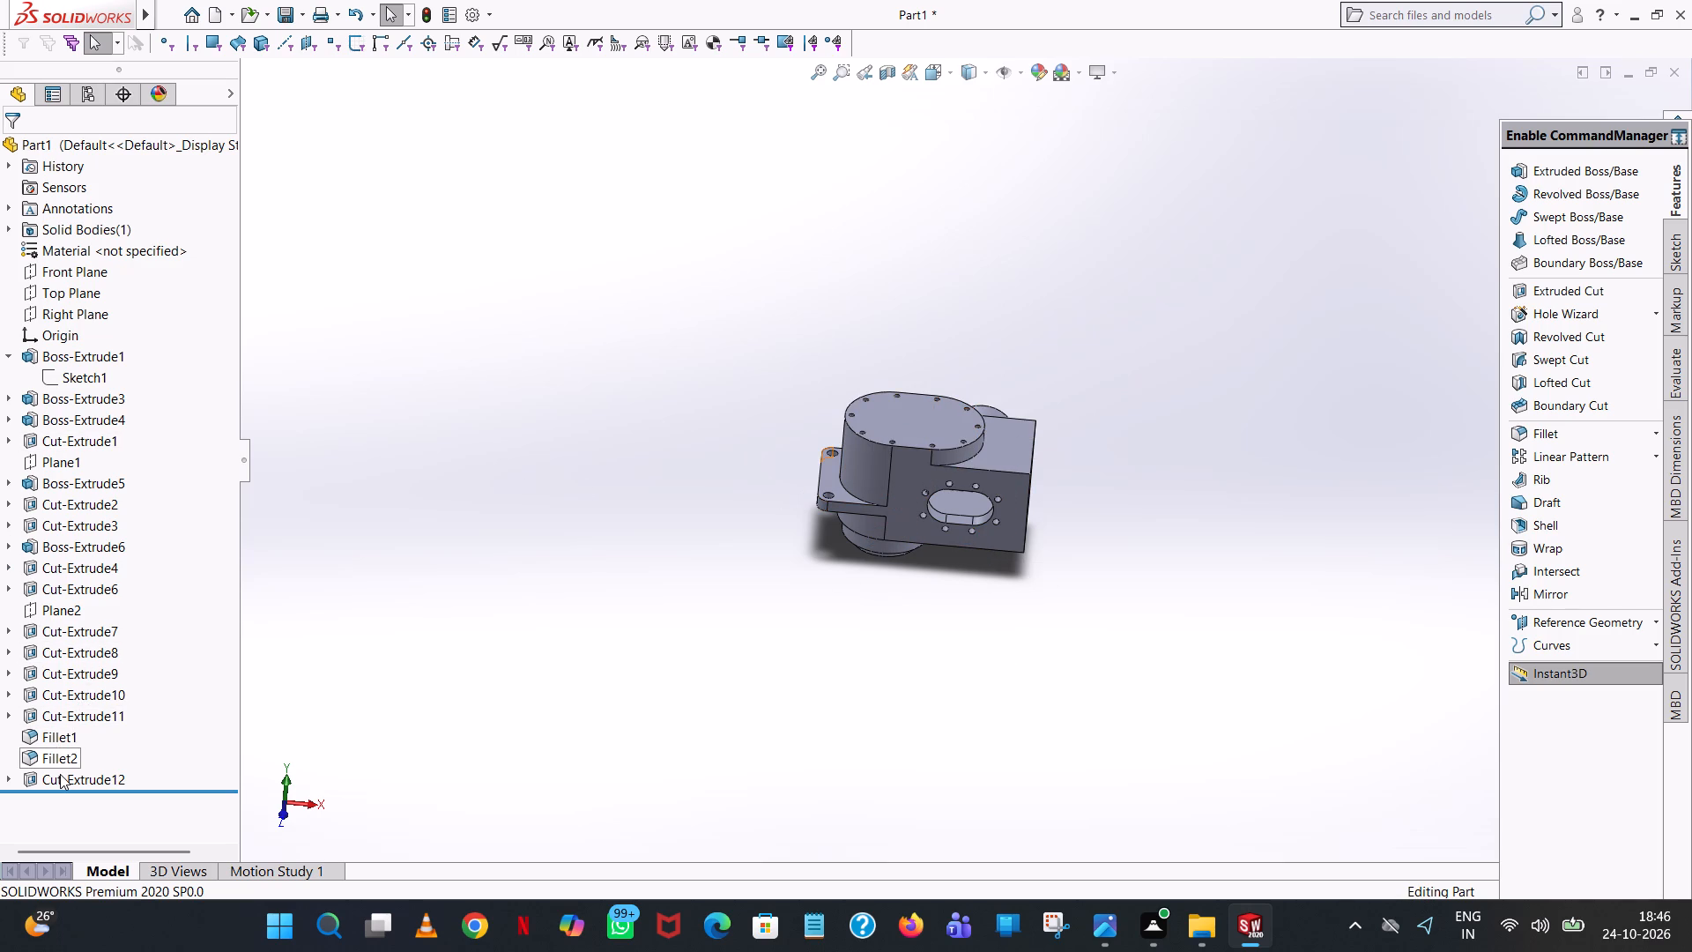
Set the blind depth of the 8 mm bolt-hole cut in the oval top boss to 22 mm.
{"action": "left_click", "coordinate": [70, 722]}
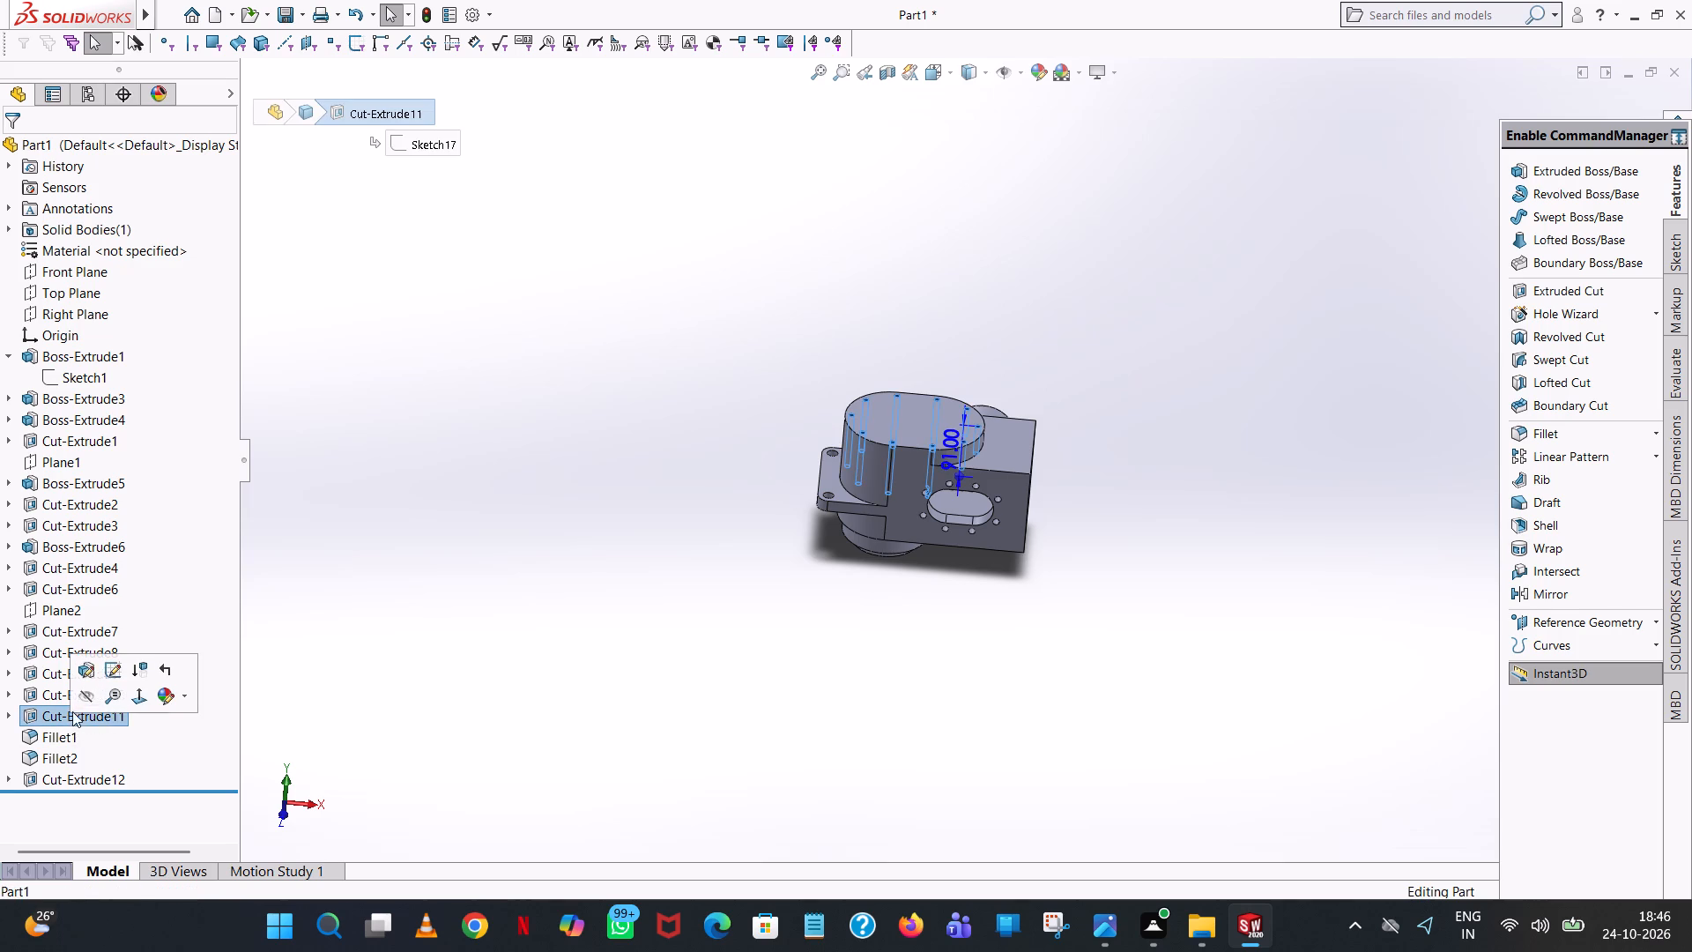
{"action": "left_click", "coordinate": [89, 667]}
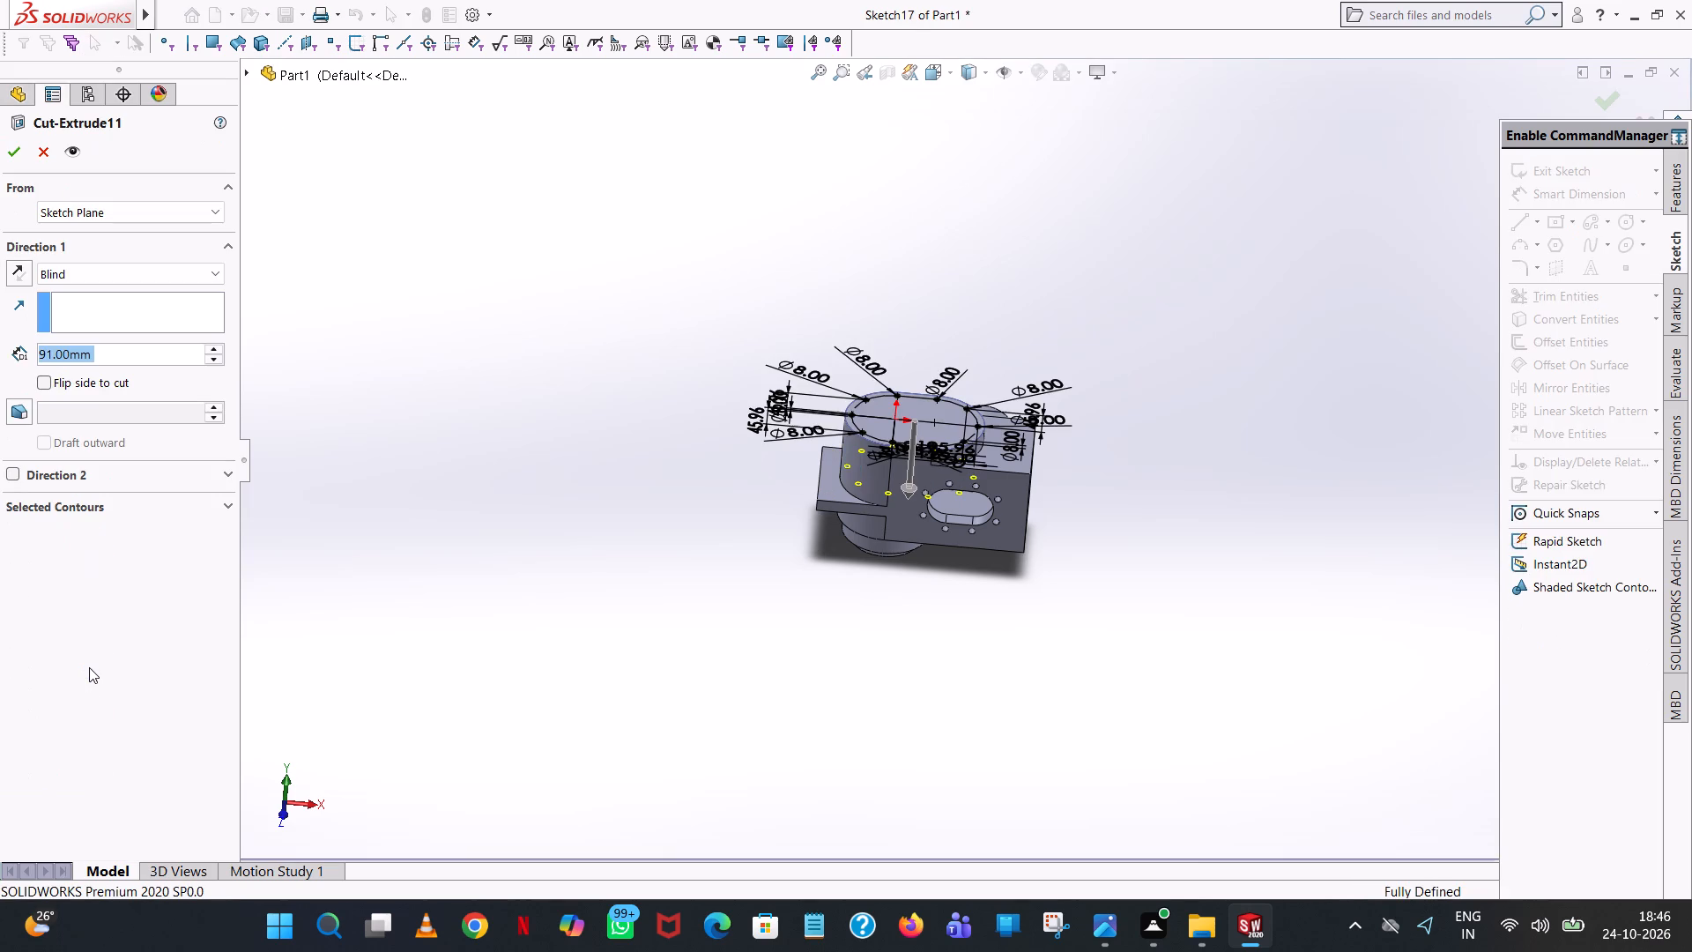
{"action": "type", "text": "22"}
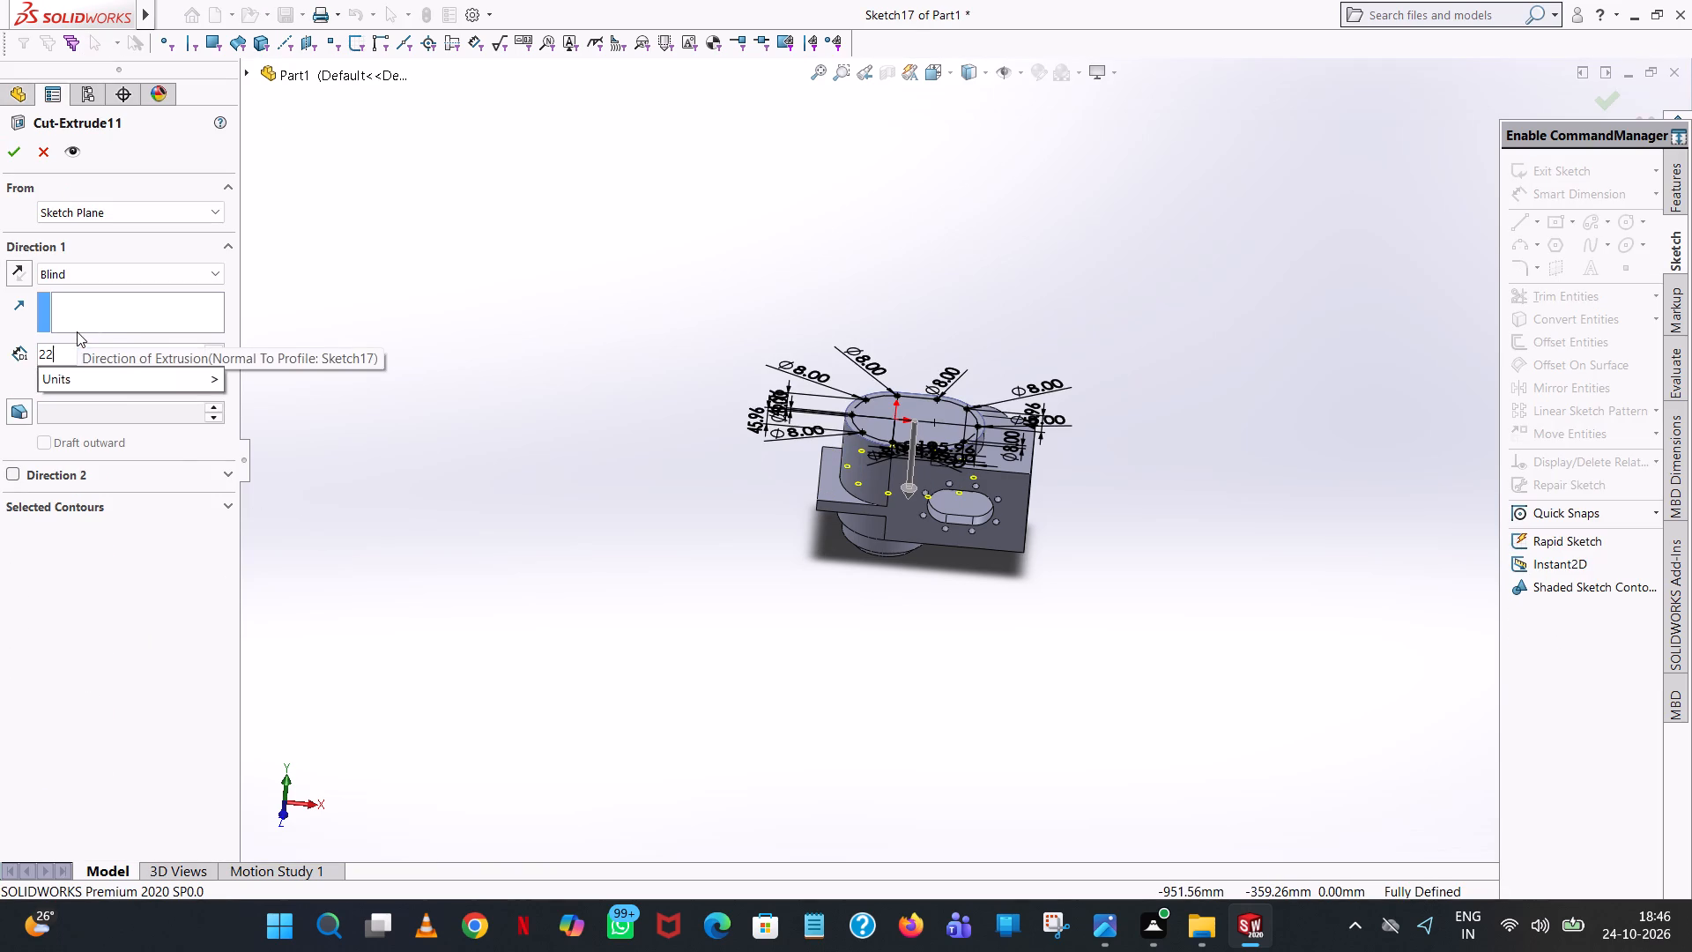
{"action": "key", "text": "Return"}
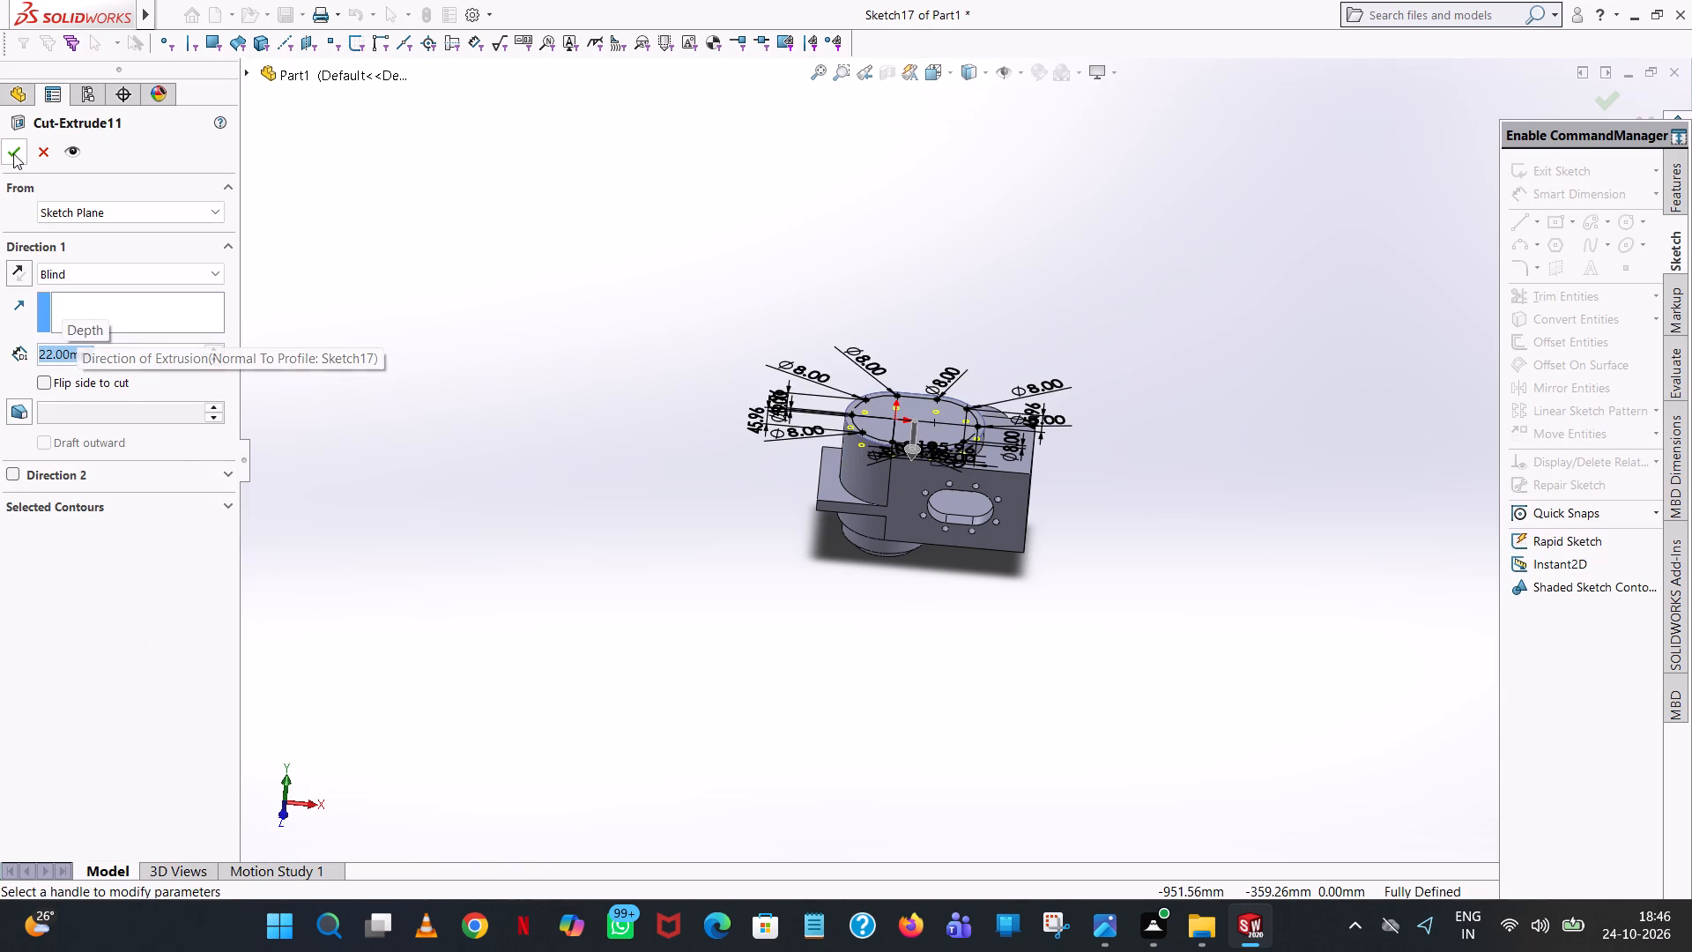
{"action": "left_click", "coordinate": [13, 153]}
{"action": "left_click", "coordinate": [931, 343]}
Apply the standard mid-grey colour (128, 128, 128) to the entire housing body.
{"action": "middle_click_drag", "start_coordinate": [944, 365], "coordinate": [939, 580]}
{"action": "scroll", "coordinate": [956, 498], "scroll_direction": "up", "scroll_amount": 1}
{"action": "scroll", "coordinate": [956, 498], "scroll_direction": "down", "scroll_amount": 8}
{"action": "middle_click_drag", "start_coordinate": [1055, 405], "coordinate": [1005, 158]}
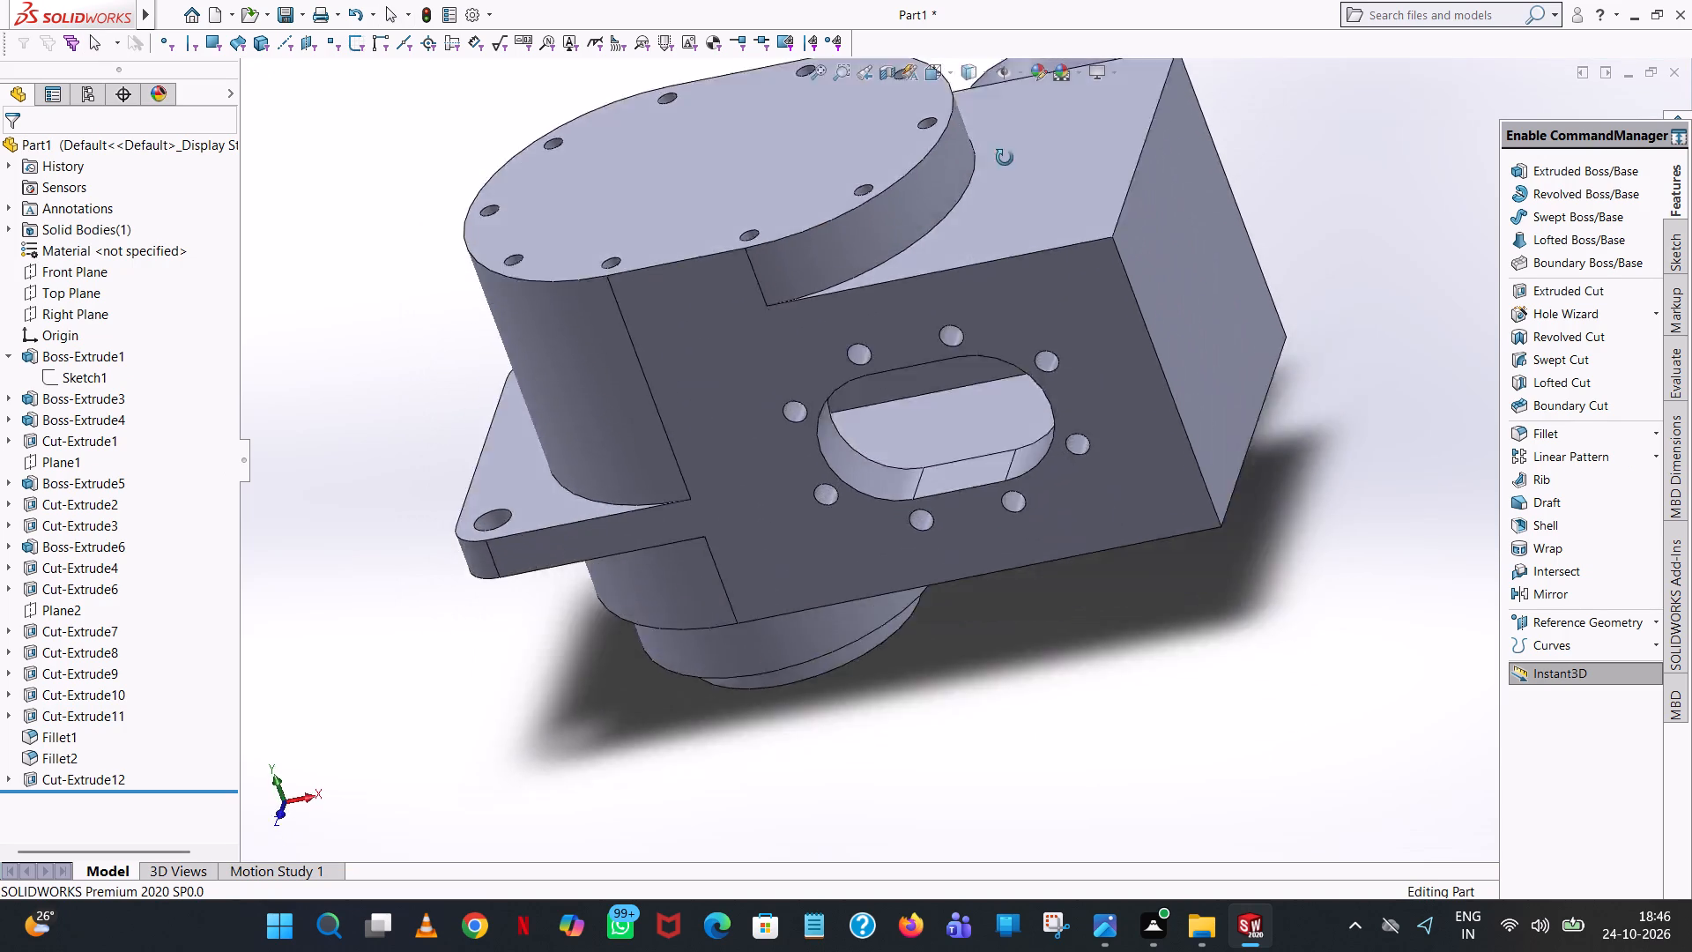
{"action": "middle_click_drag", "start_coordinate": [1005, 158], "coordinate": [1075, 266]}
{"action": "middle_click_drag", "start_coordinate": [1100, 509], "coordinate": [1033, 271]}
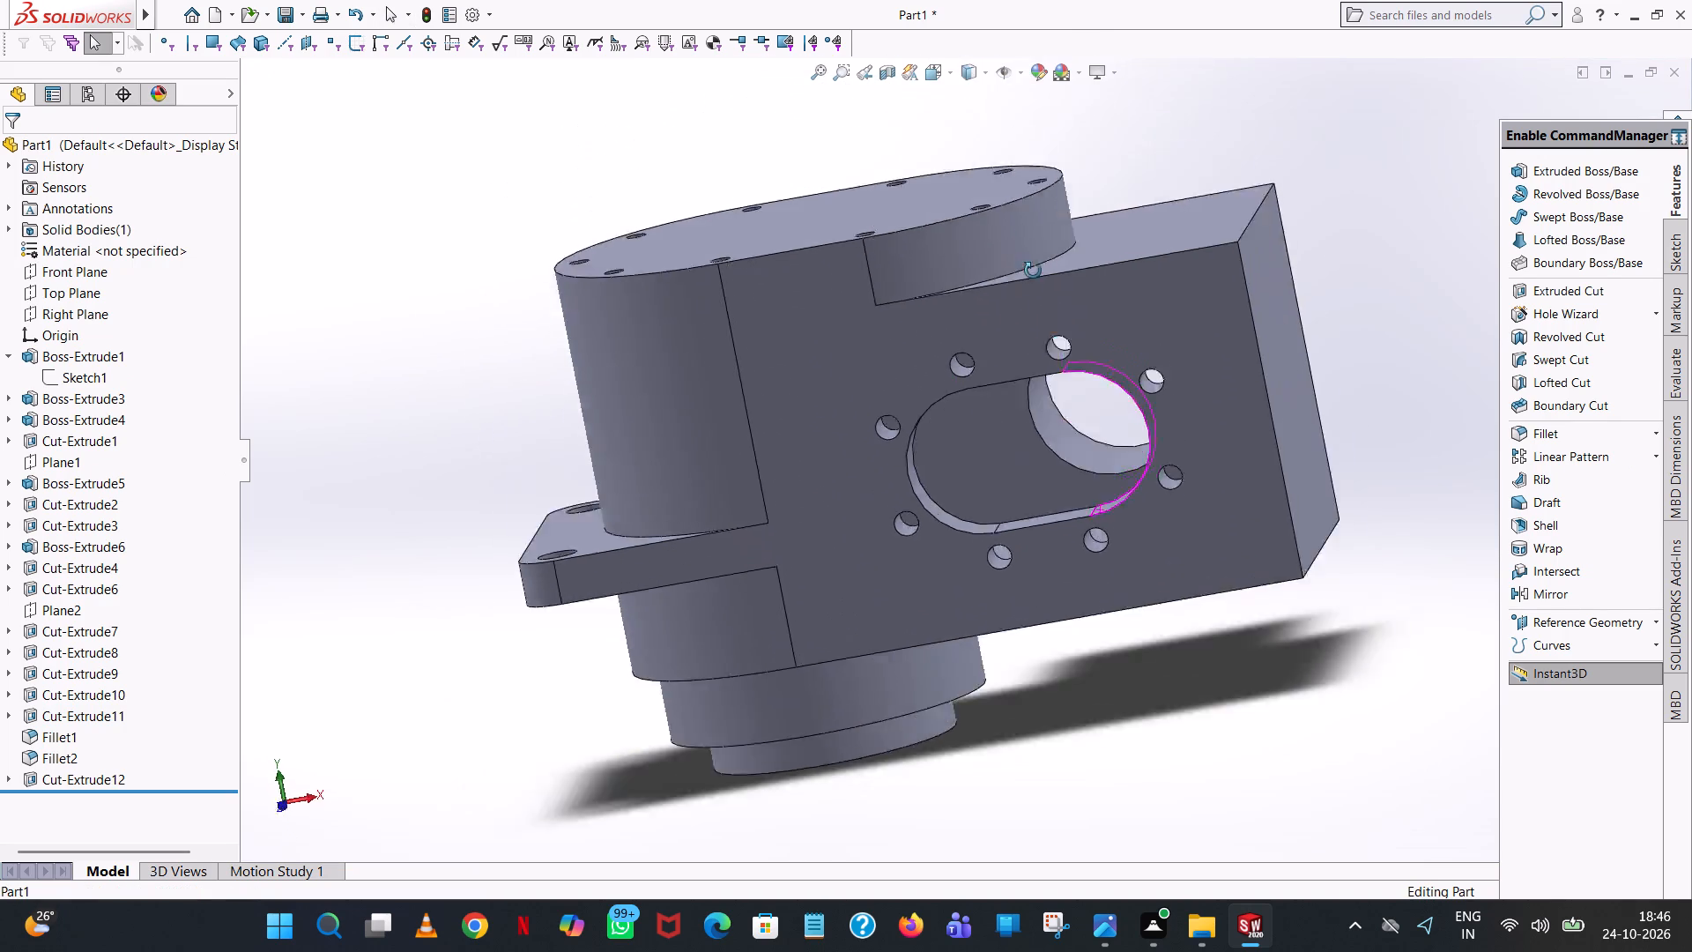
{"action": "middle_click_drag", "start_coordinate": [1033, 271], "coordinate": [1074, 328]}
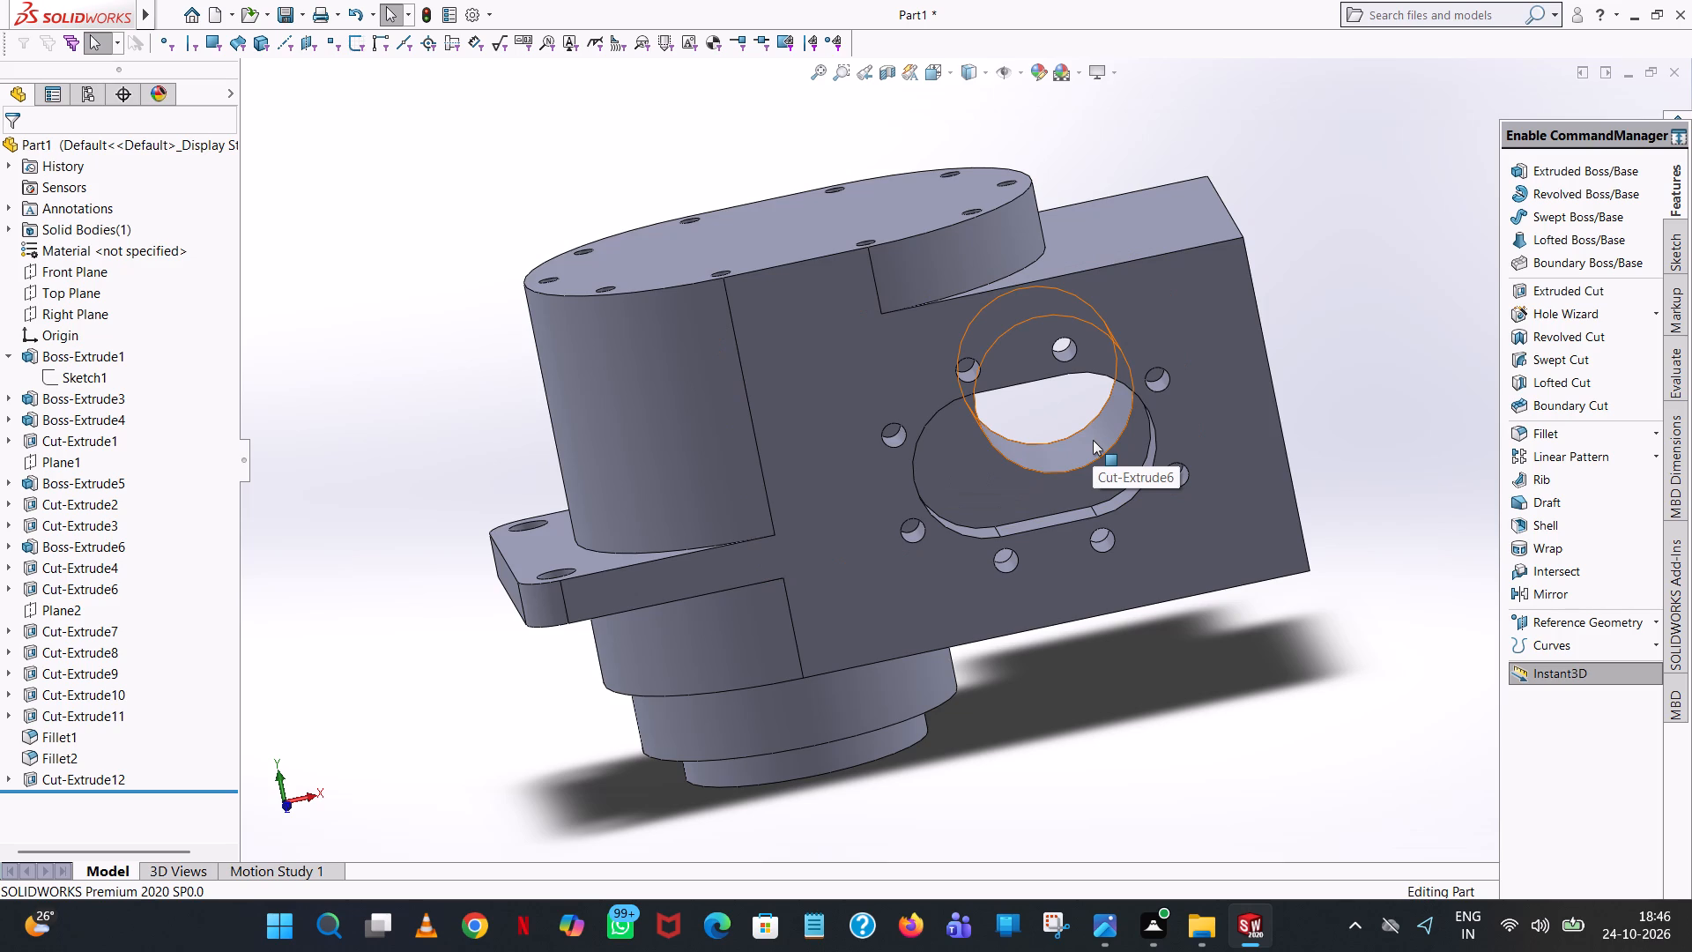
{"action": "right_click", "coordinate": [841, 476]}
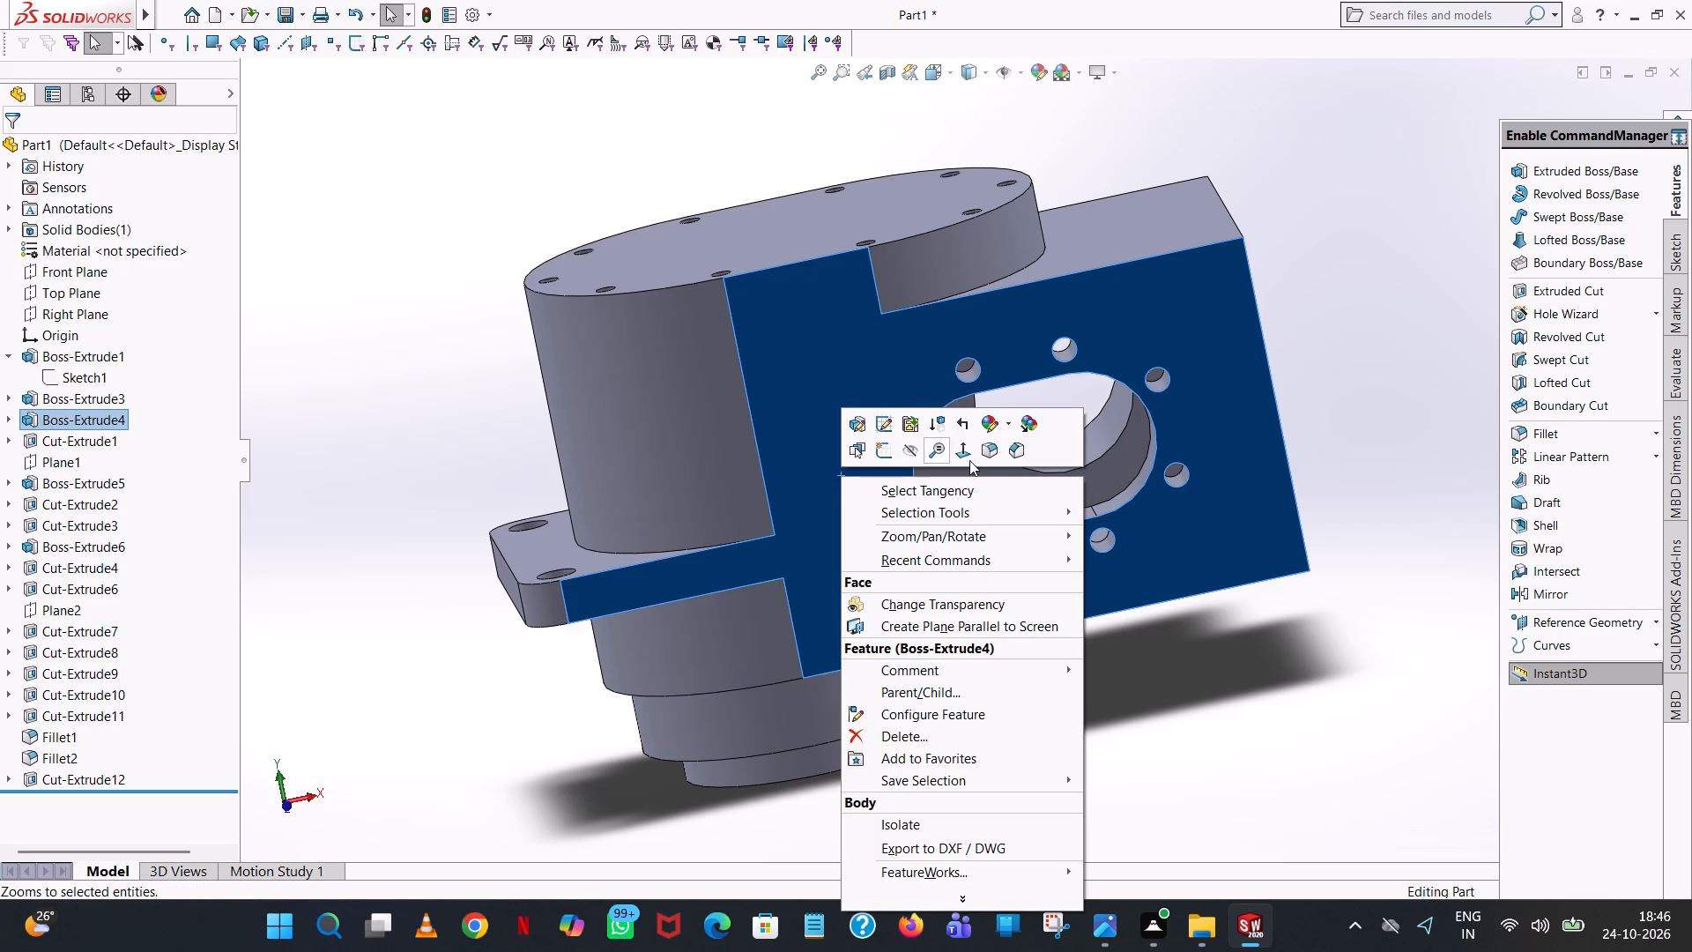
{"action": "left_click", "coordinate": [983, 420]}
{"action": "left_click", "coordinate": [1029, 509]}
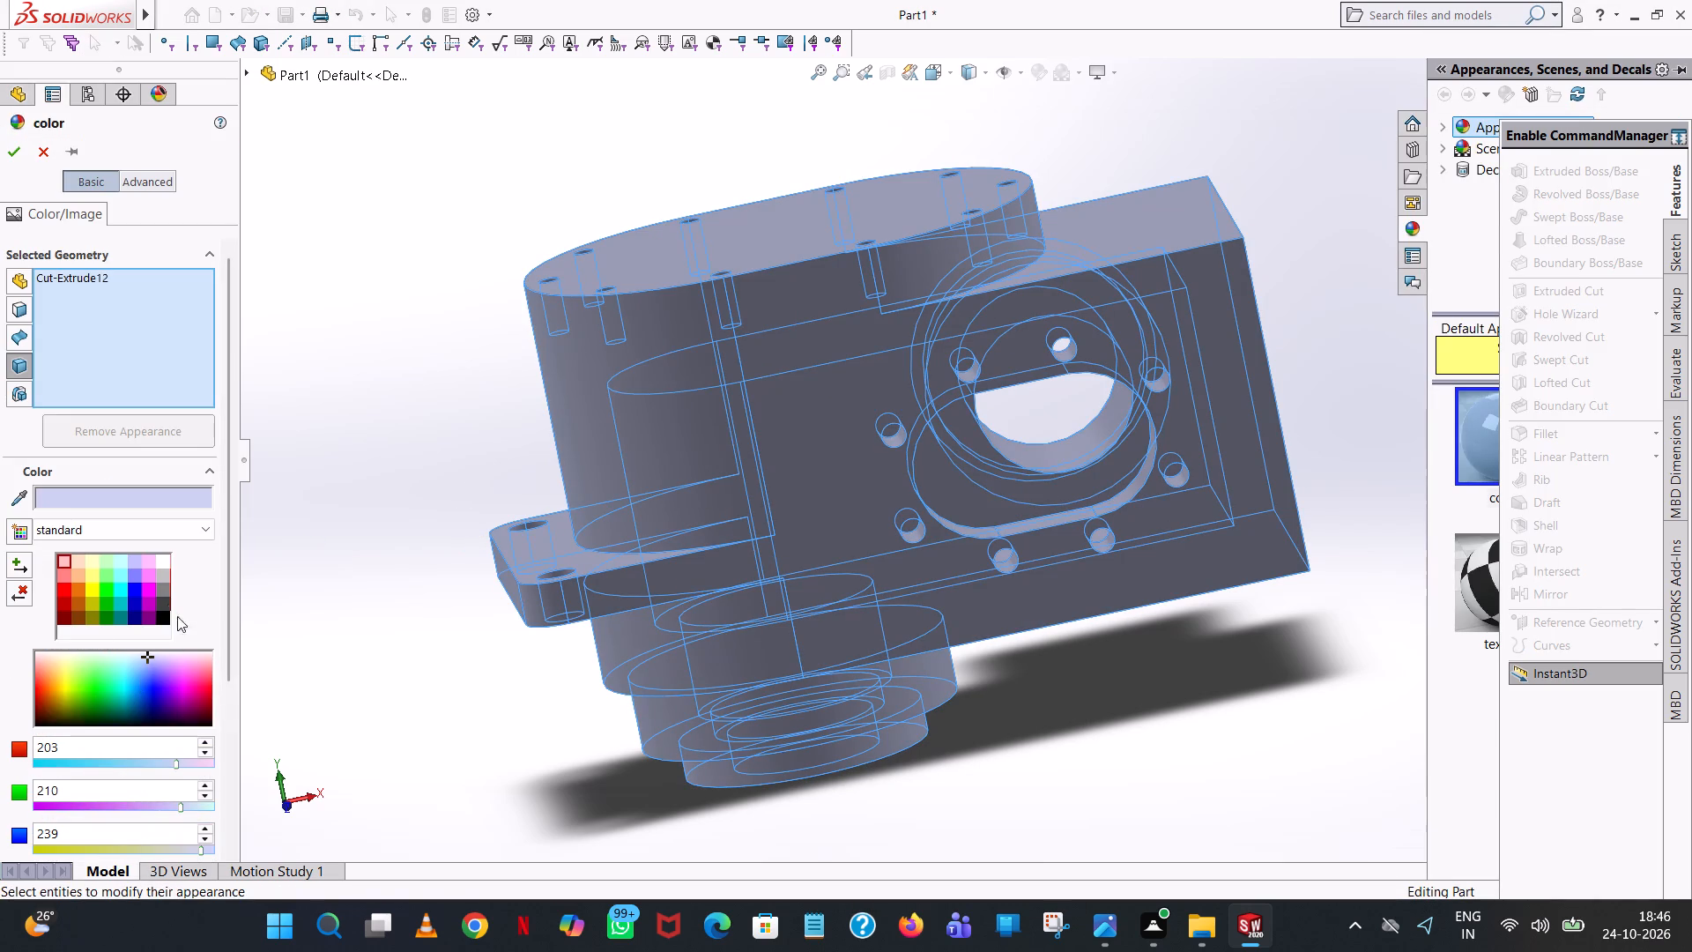
{"action": "left_click", "coordinate": [162, 591]}
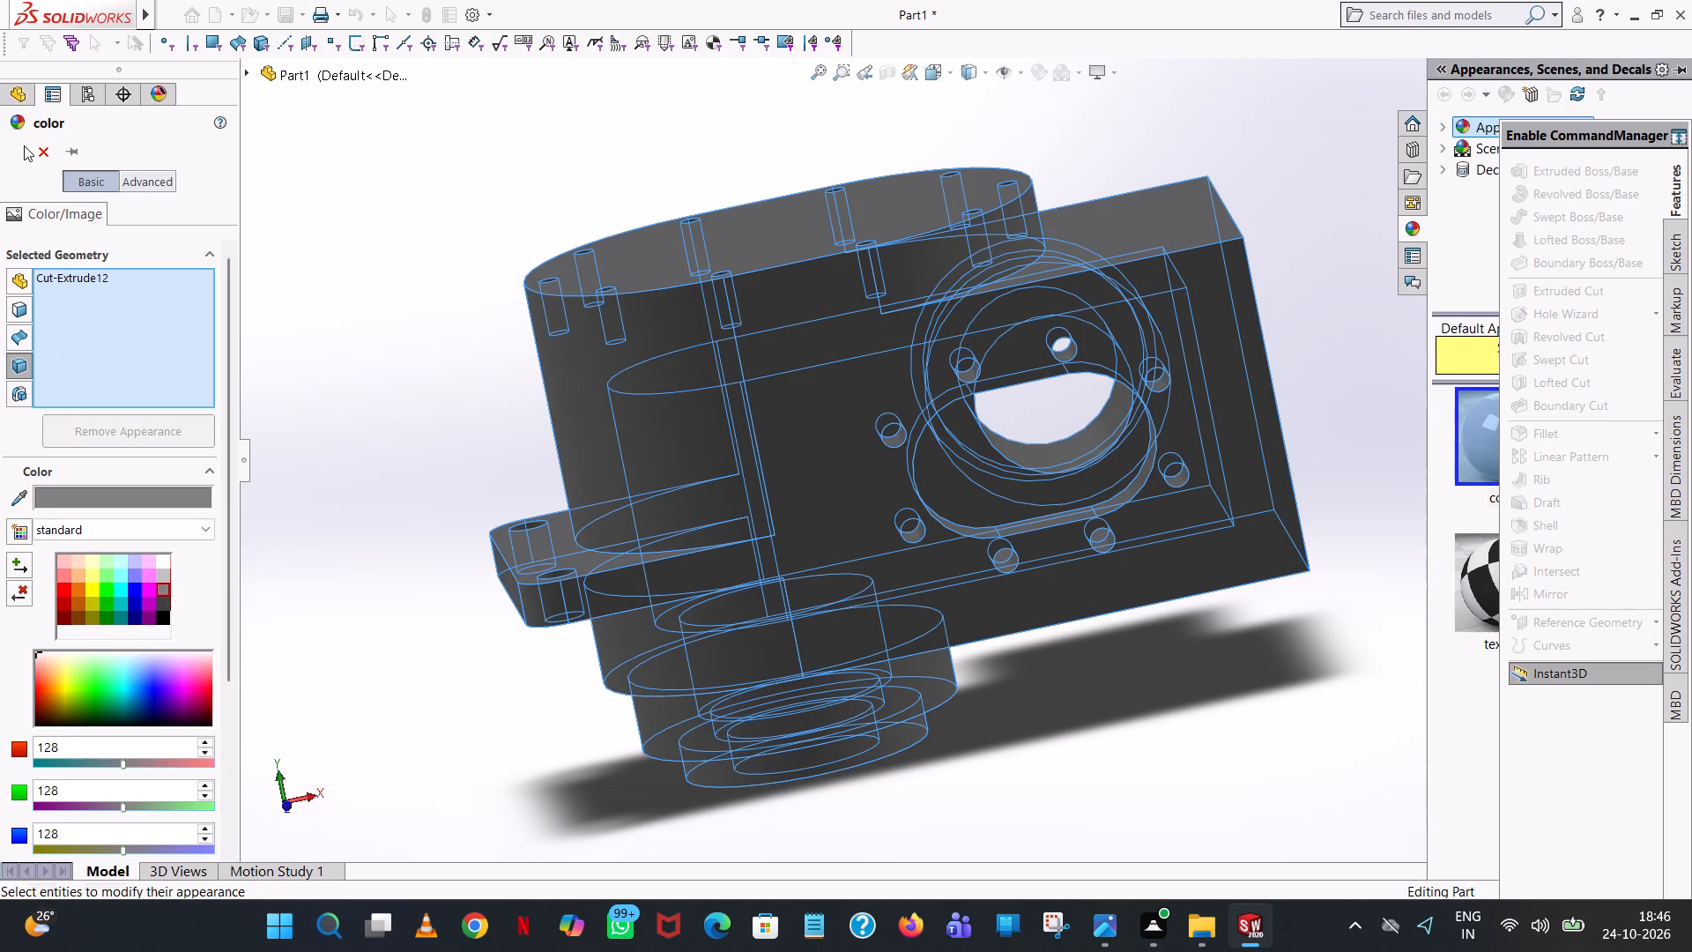
{"action": "left_click", "coordinate": [24, 145]}
Give the flat interior face behind the slotted side opening a white colour (255, 255, 255) as a face appearance.
{"action": "middle_click_drag", "start_coordinate": [1021, 469], "coordinate": [972, 442]}
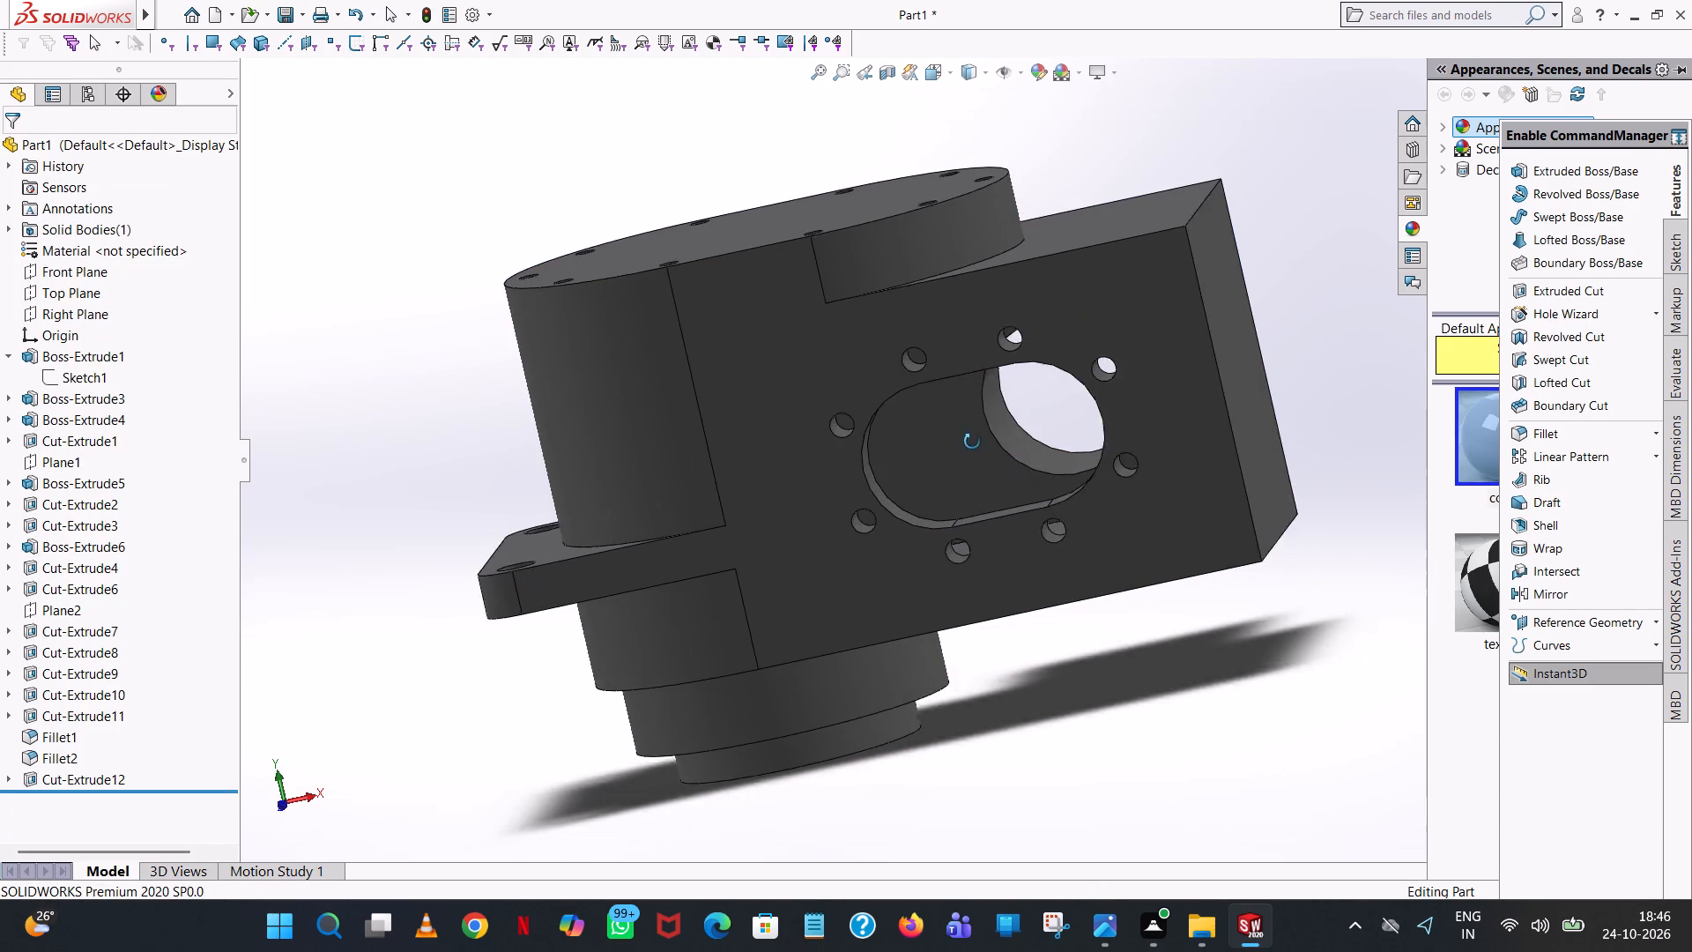
{"action": "middle_click_drag", "start_coordinate": [972, 442], "coordinate": [1011, 468]}
{"action": "scroll", "coordinate": [1011, 468], "scroll_direction": "up", "scroll_amount": 1}
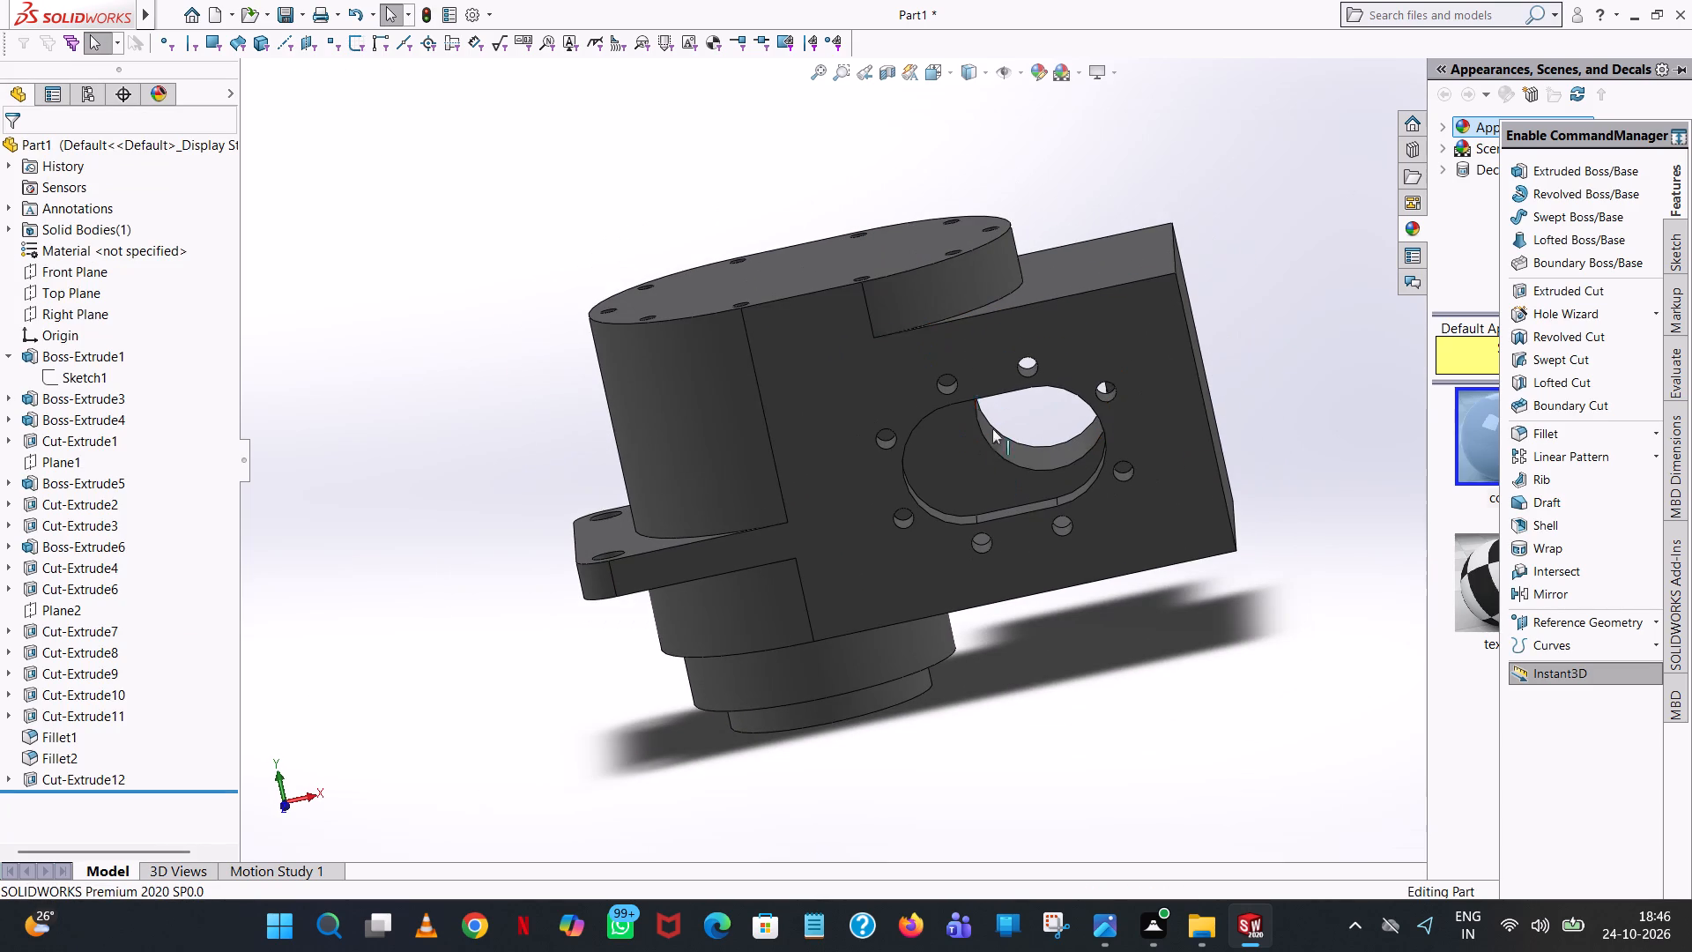
{"action": "right_click", "coordinate": [981, 469]}
{"action": "left_click", "coordinate": [1132, 417]}
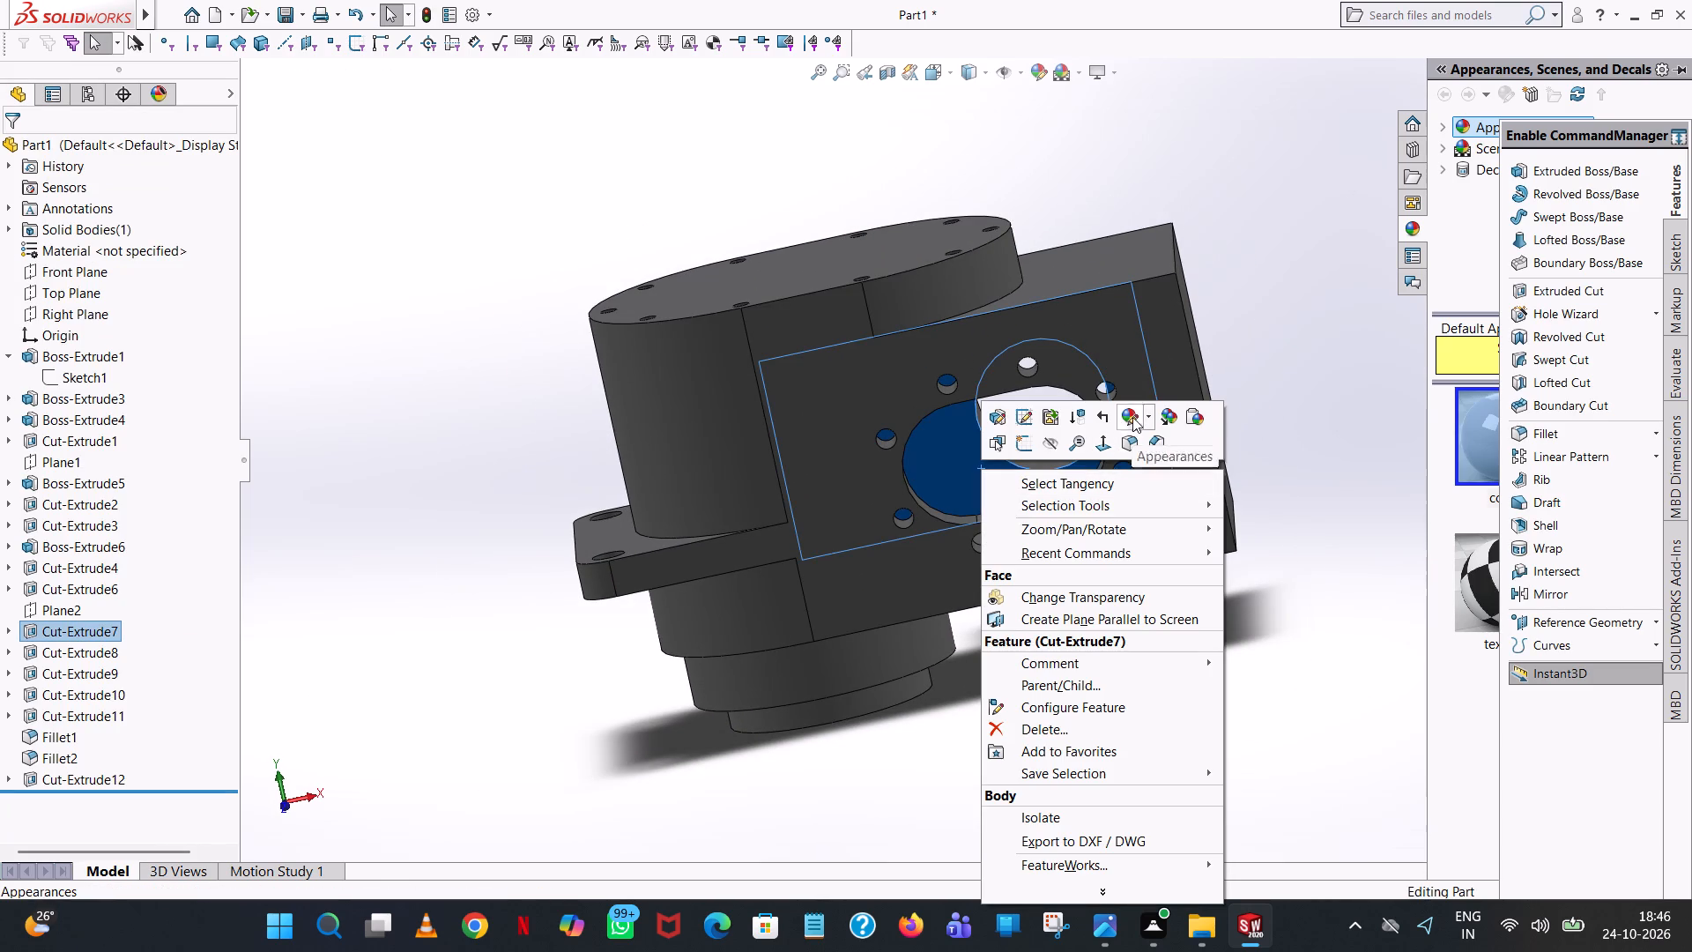
{"action": "left_click", "coordinate": [1195, 455]}
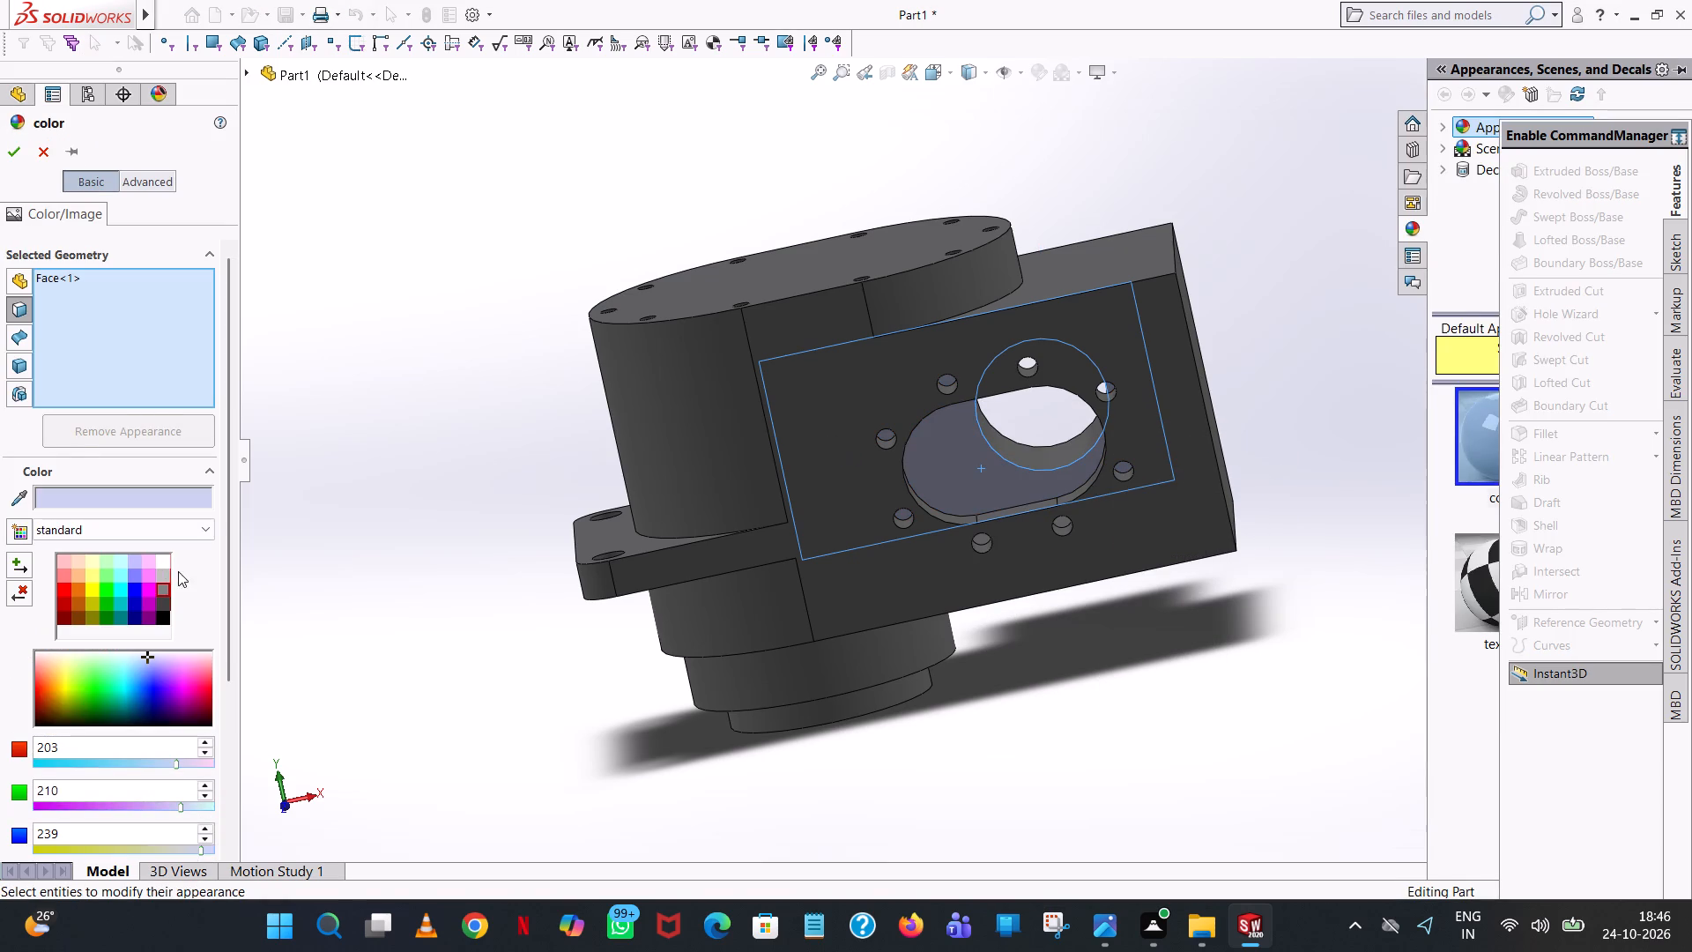
{"action": "left_click", "coordinate": [167, 562]}
Add the inner bore face and the larger counterbore wall of the round side boss to the white face selection.
{"action": "middle_click", "coordinate": [1192, 719]}
{"action": "scroll", "coordinate": [1168, 689], "scroll_direction": "up", "scroll_amount": 1}
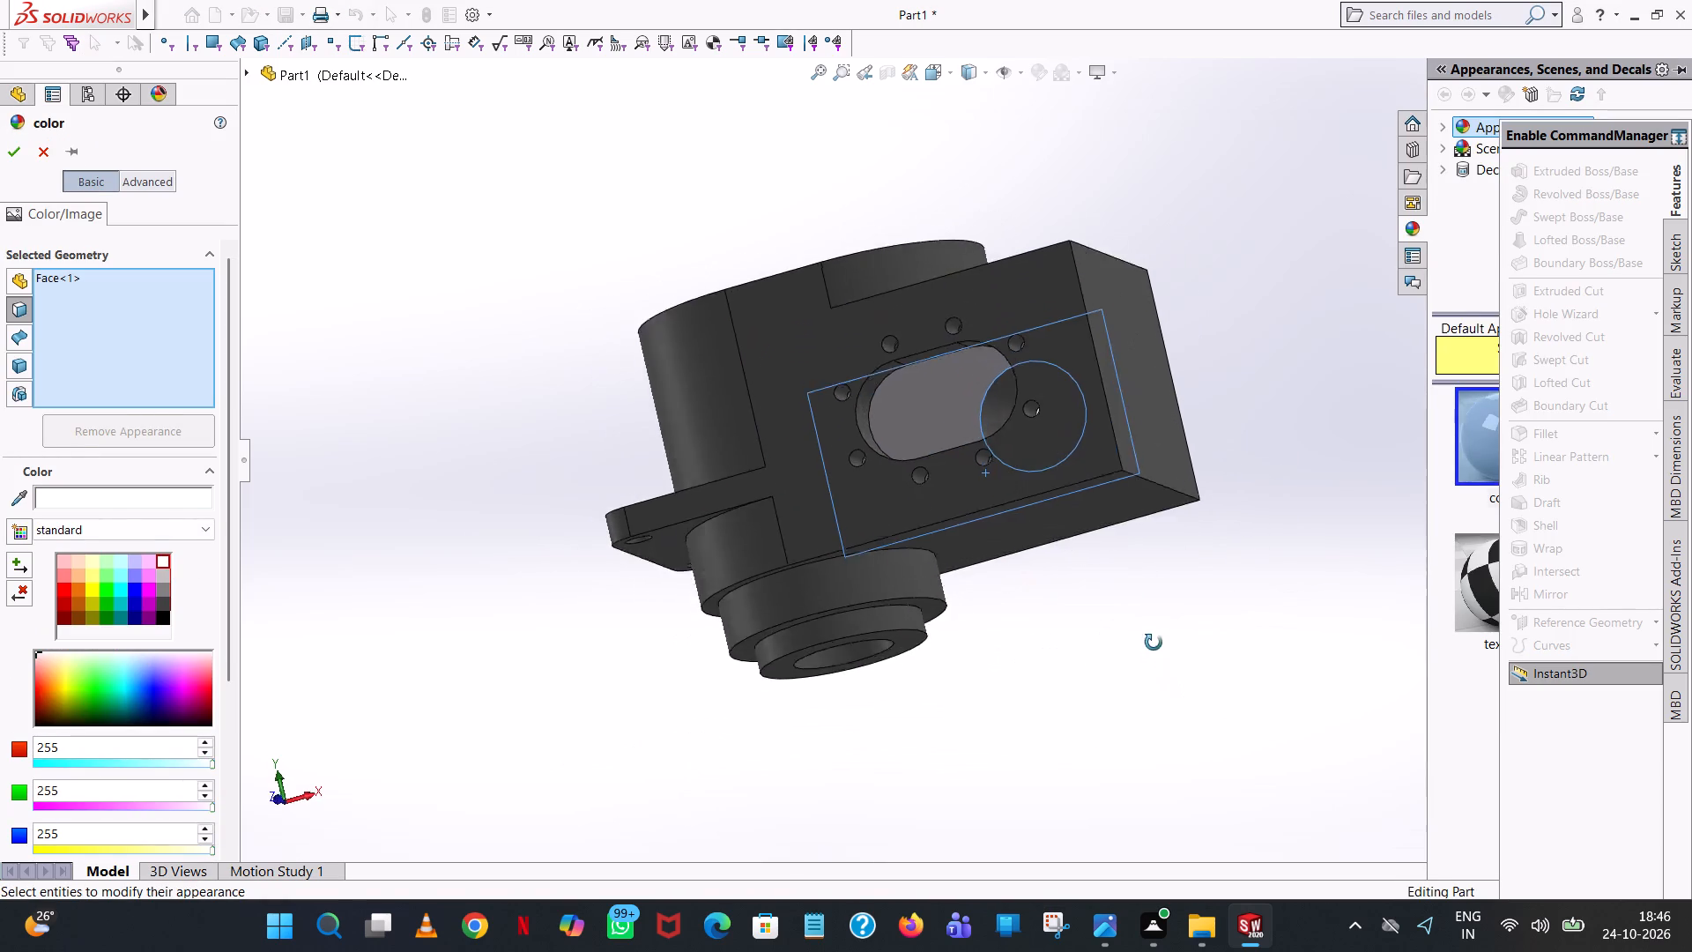
{"action": "scroll", "coordinate": [1147, 643], "scroll_direction": "down", "scroll_amount": 1}
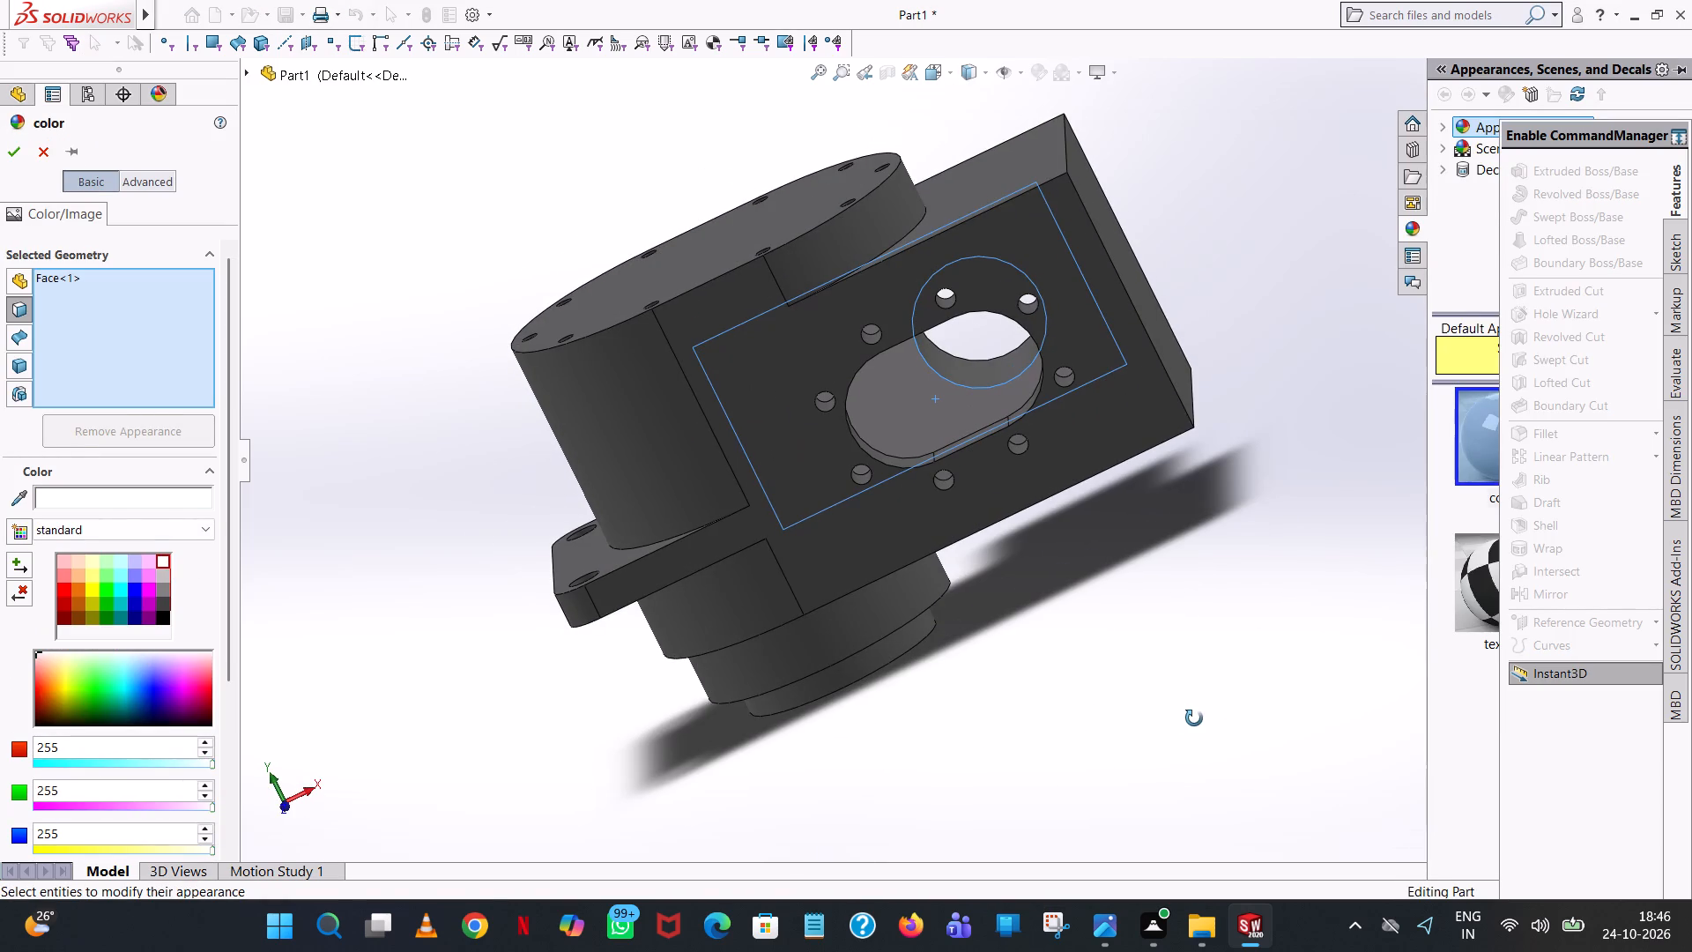
{"action": "middle_click_drag", "start_coordinate": [1204, 688], "coordinate": [939, 860]}
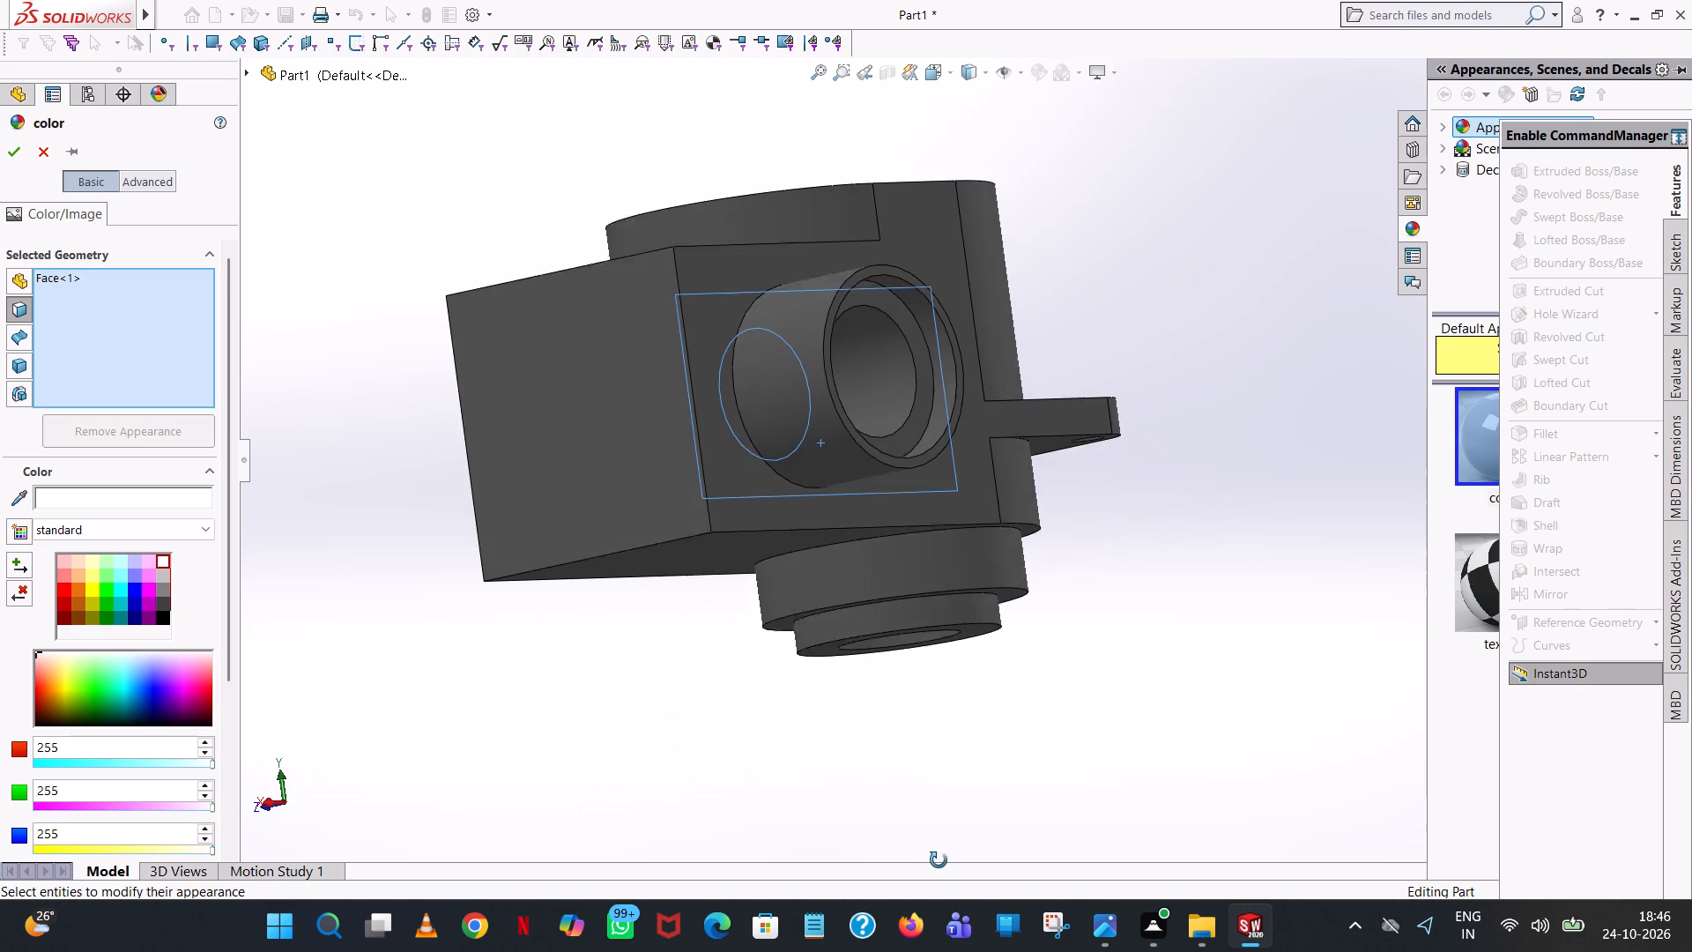
{"action": "middle_click_drag", "start_coordinate": [939, 860], "coordinate": [939, 863]}
{"action": "middle_click_drag", "start_coordinate": [979, 718], "coordinate": [964, 807]}
{"action": "scroll", "coordinate": [964, 807], "scroll_direction": "down", "scroll_amount": 1}
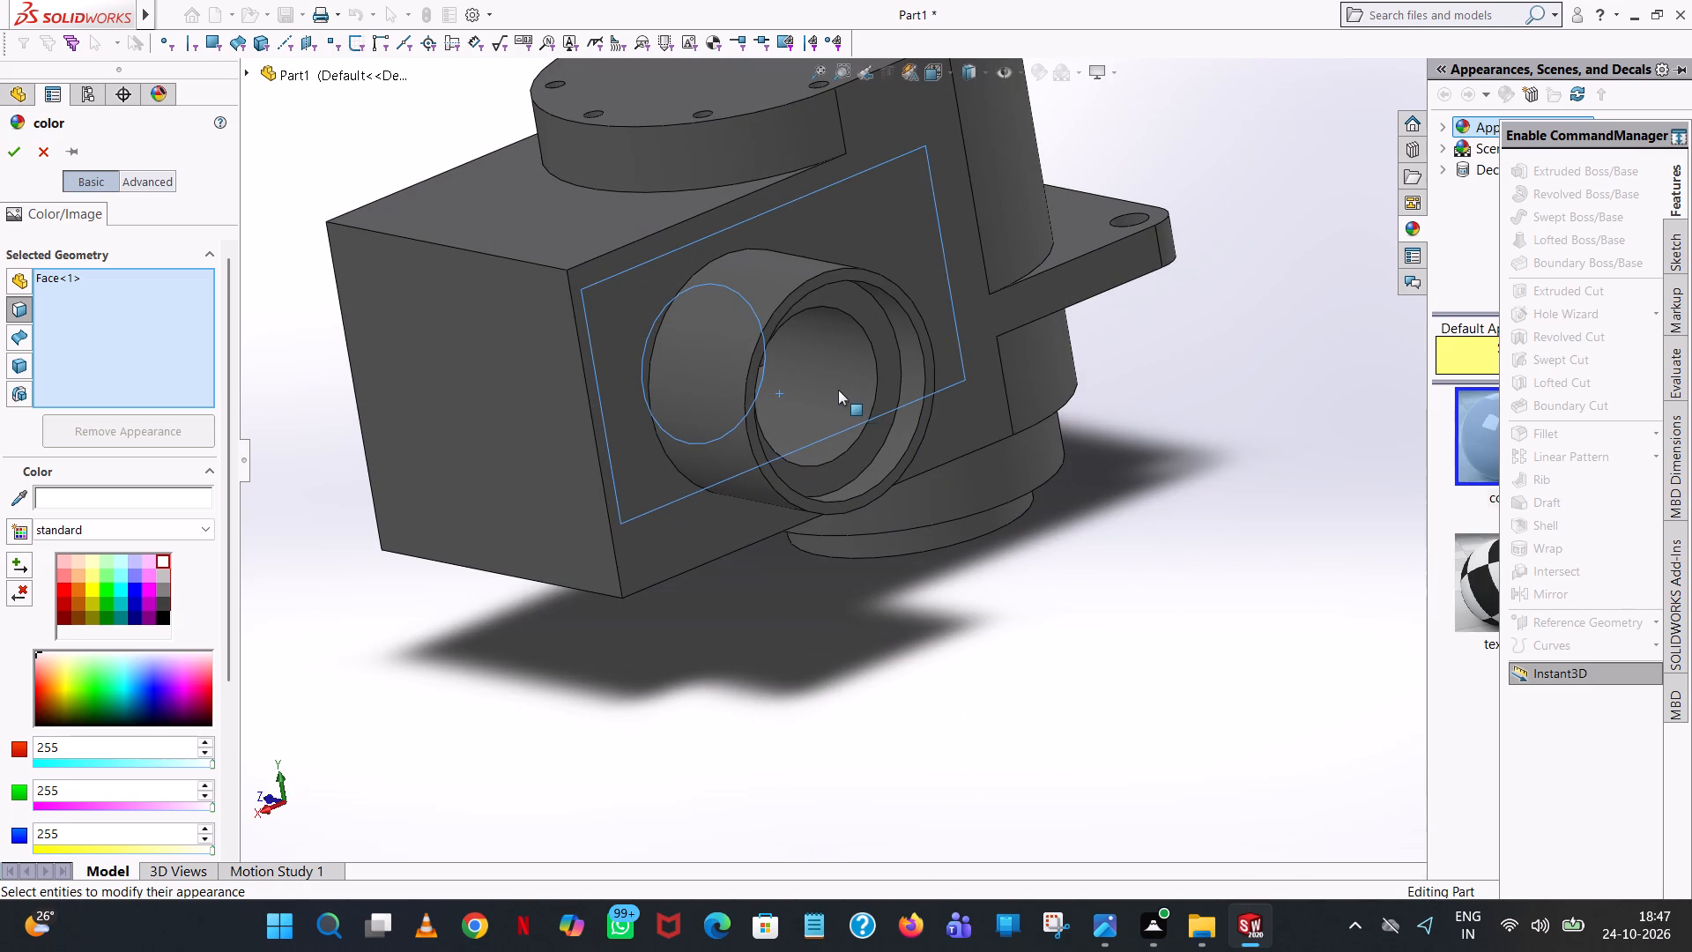
{"action": "left_click", "coordinate": [832, 386]}
{"action": "middle_click_drag", "start_coordinate": [832, 386], "coordinate": [808, 385]}
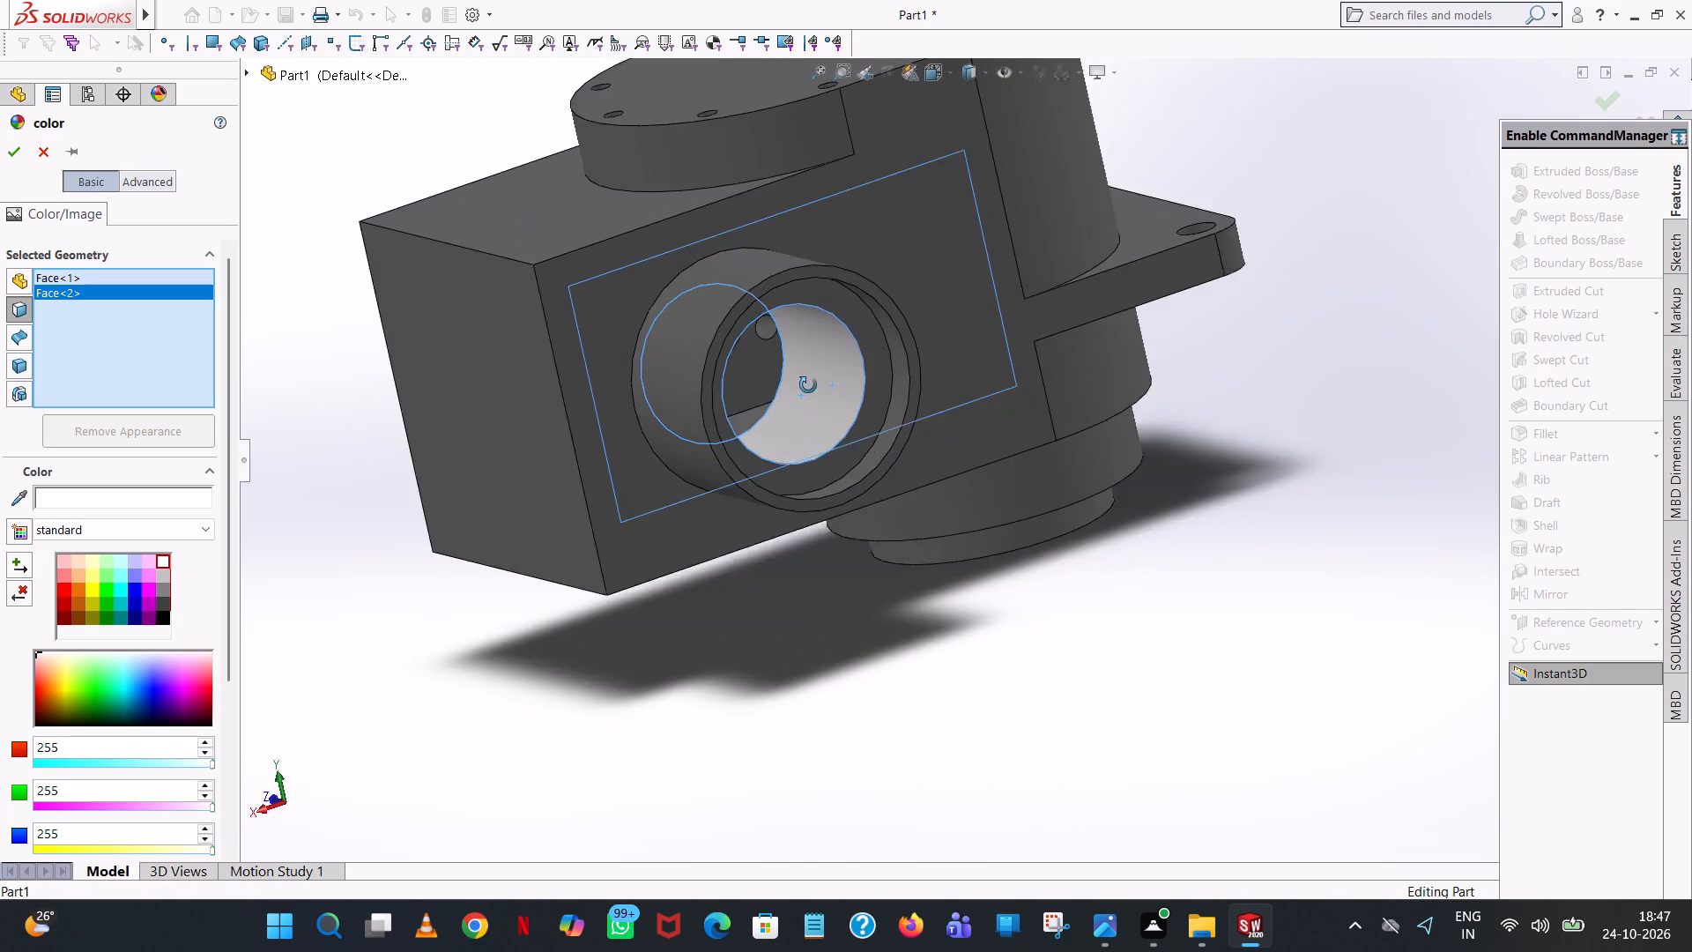
{"action": "middle_click_drag", "start_coordinate": [808, 385], "coordinate": [875, 411]}
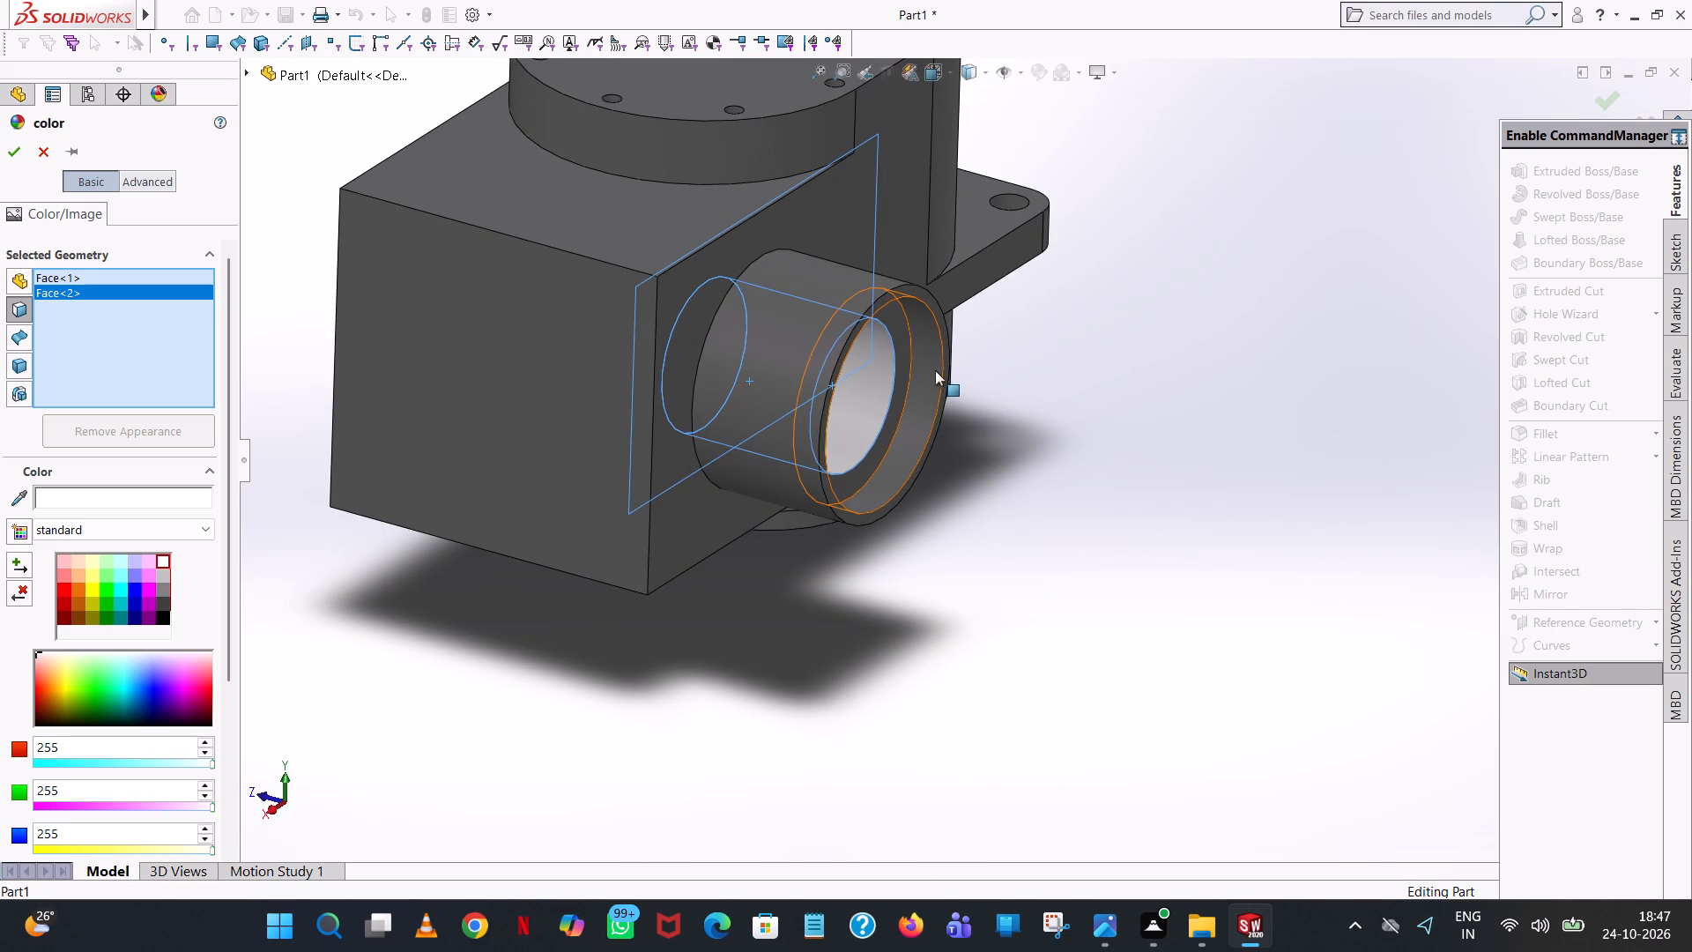
{"action": "left_click", "coordinate": [935, 370]}
Add the rounded end wall of the internal cavity and the vertical bore wall below it to the white face selection.
{"action": "scroll", "coordinate": [937, 369], "scroll_direction": "down", "scroll_amount": 1}
{"action": "middle_click_drag", "start_coordinate": [937, 369], "coordinate": [1100, 423]}
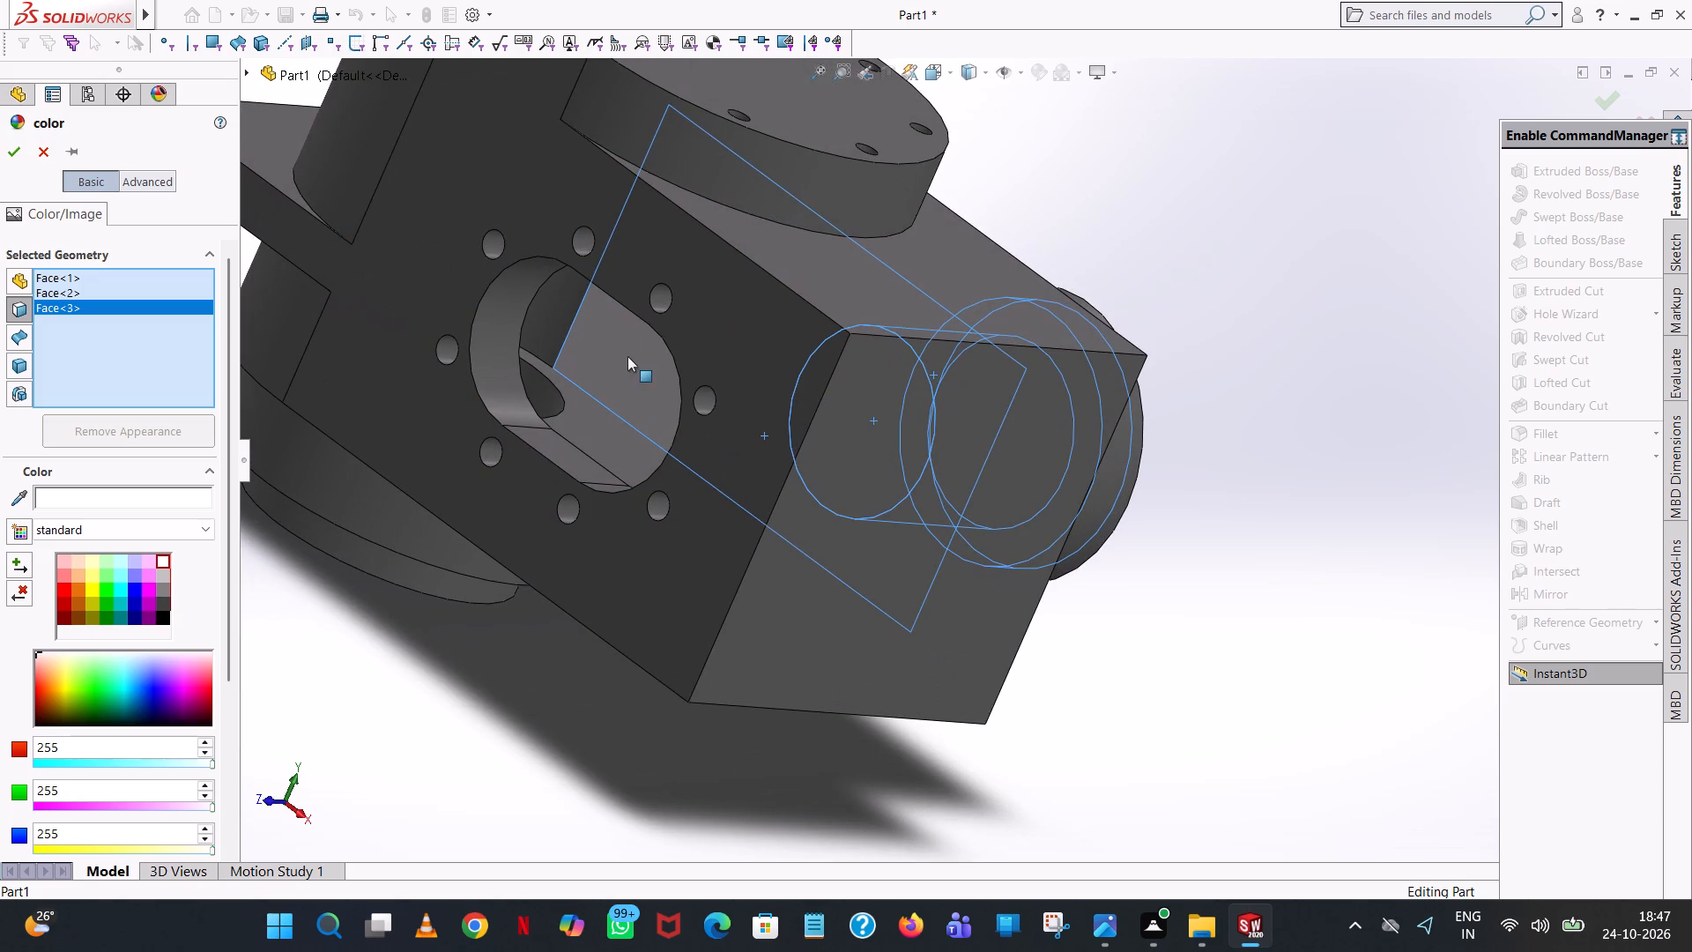
{"action": "left_click", "coordinate": [547, 301]}
{"action": "left_click", "coordinate": [546, 379]}
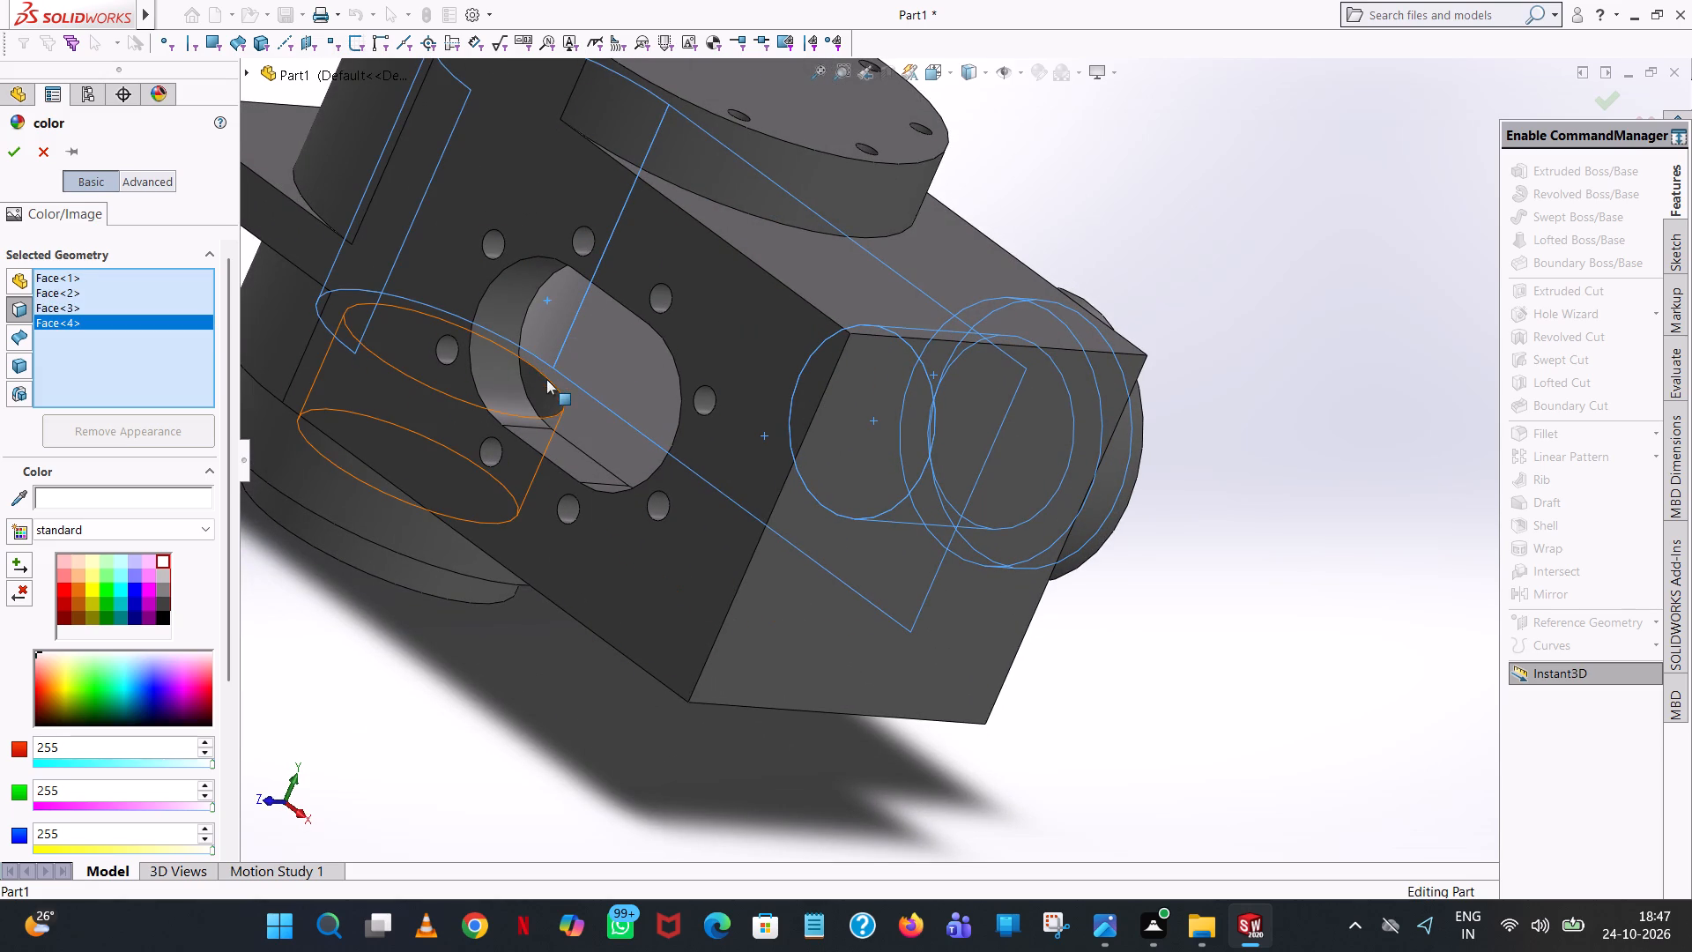
Add the two rounded ends and two flat walls of the slotted side opening to the white face selection.
{"action": "middle_click_drag", "start_coordinate": [628, 468], "coordinate": [681, 678]}
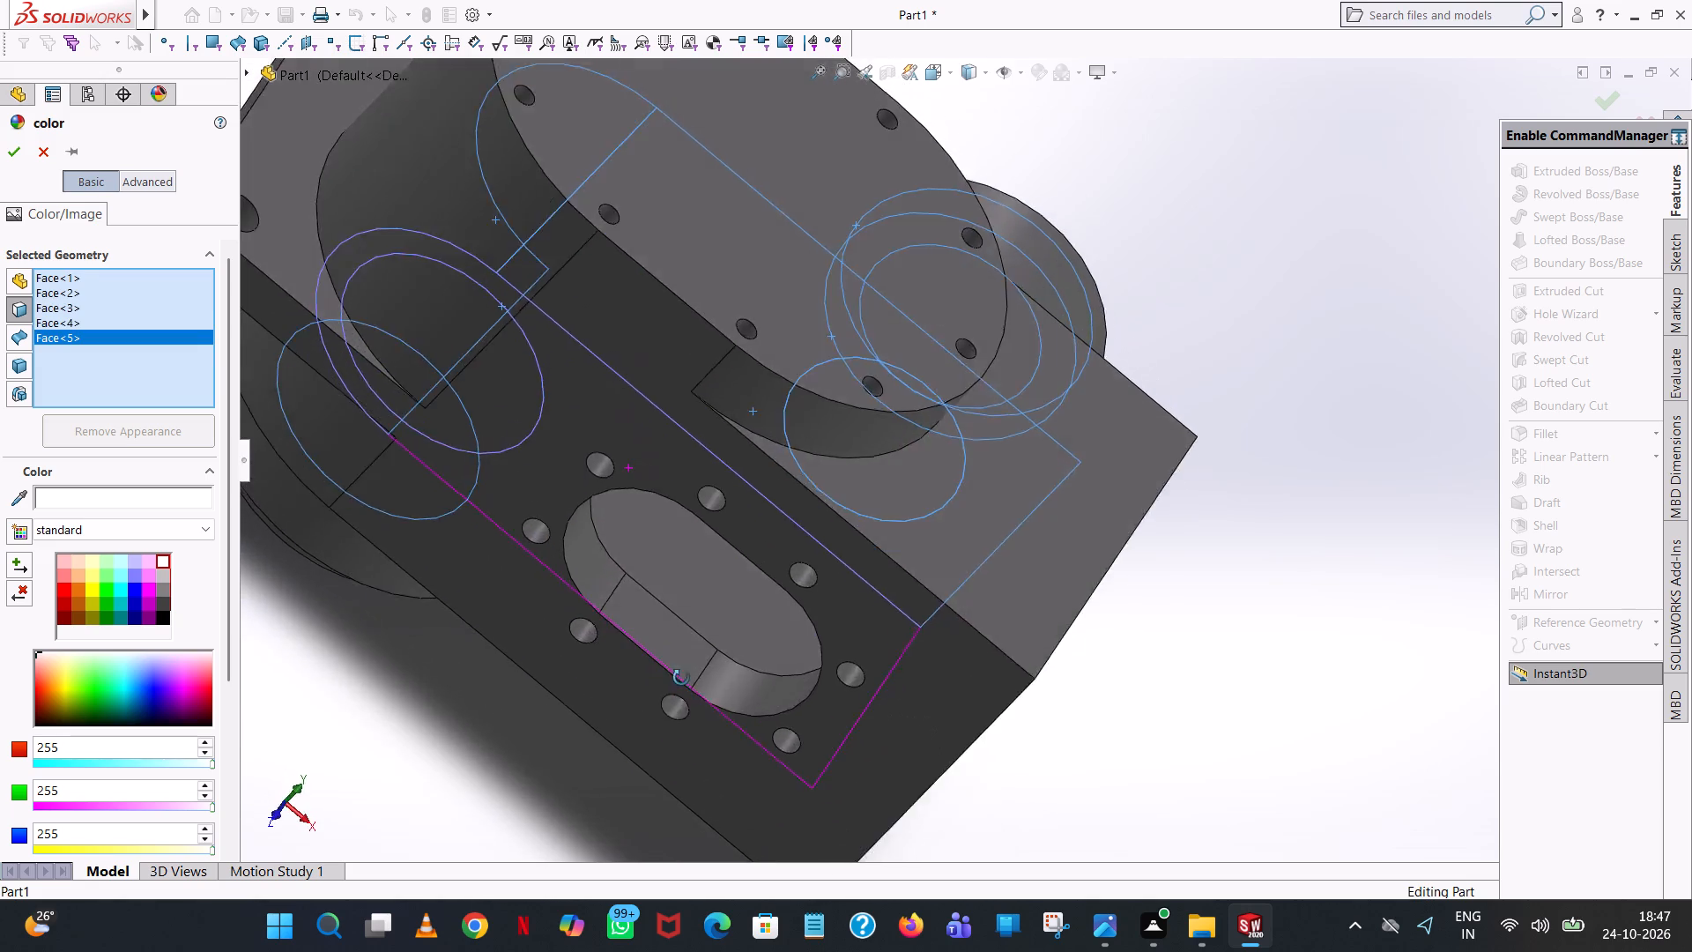
{"action": "middle_click_drag", "start_coordinate": [681, 678], "coordinate": [746, 709]}
{"action": "scroll", "coordinate": [746, 709], "scroll_direction": "up", "scroll_amount": 1}
{"action": "left_click", "coordinate": [851, 691]}
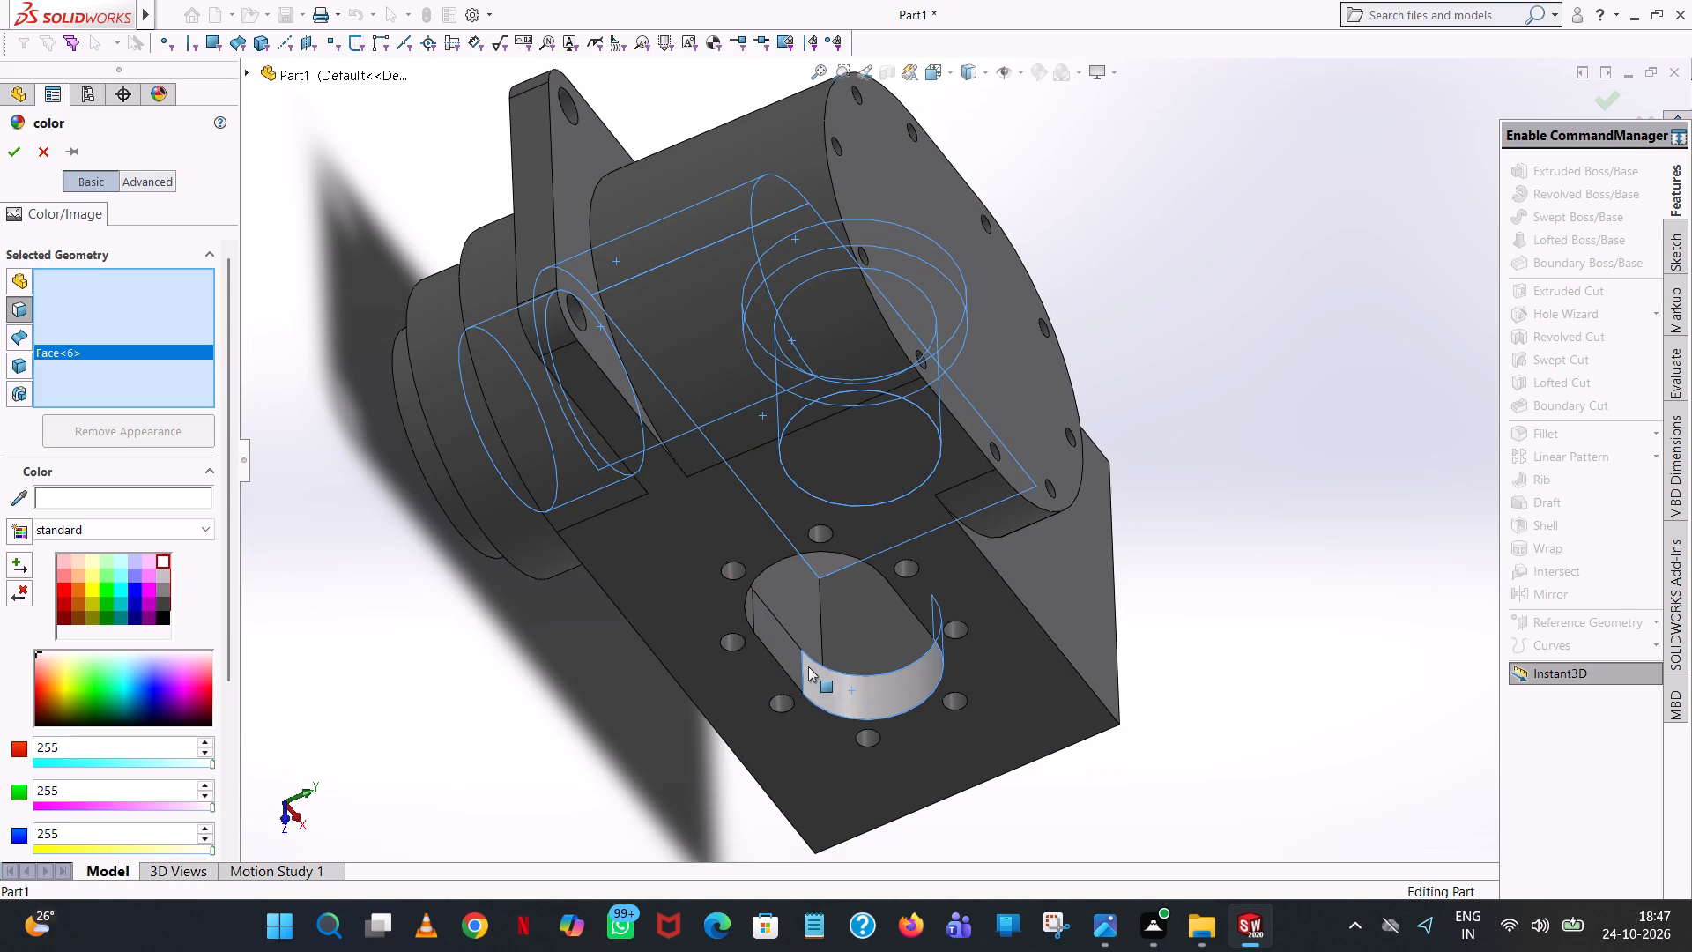
{"action": "left_click", "coordinate": [795, 660]}
{"action": "middle_click_drag", "start_coordinate": [781, 635], "coordinate": [661, 409]}
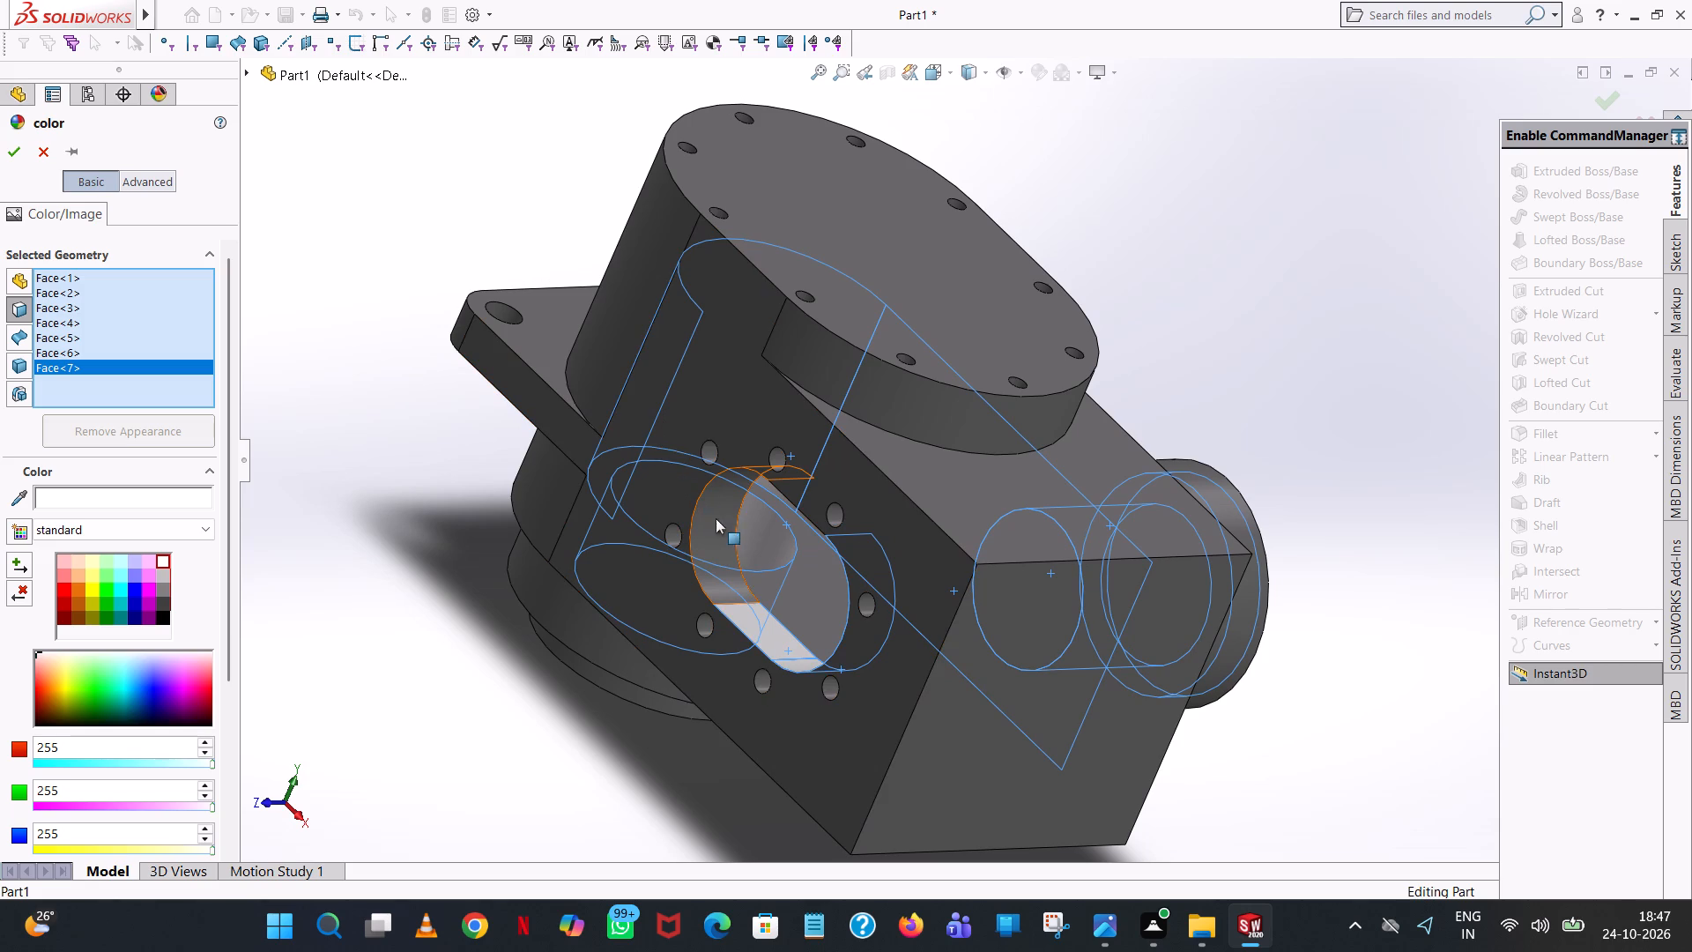
{"action": "left_click", "coordinate": [713, 555]}
{"action": "middle_click_drag", "start_coordinate": [775, 497], "coordinate": [894, 324]}
{"action": "scroll", "coordinate": [896, 324], "scroll_direction": "up", "scroll_amount": 1}
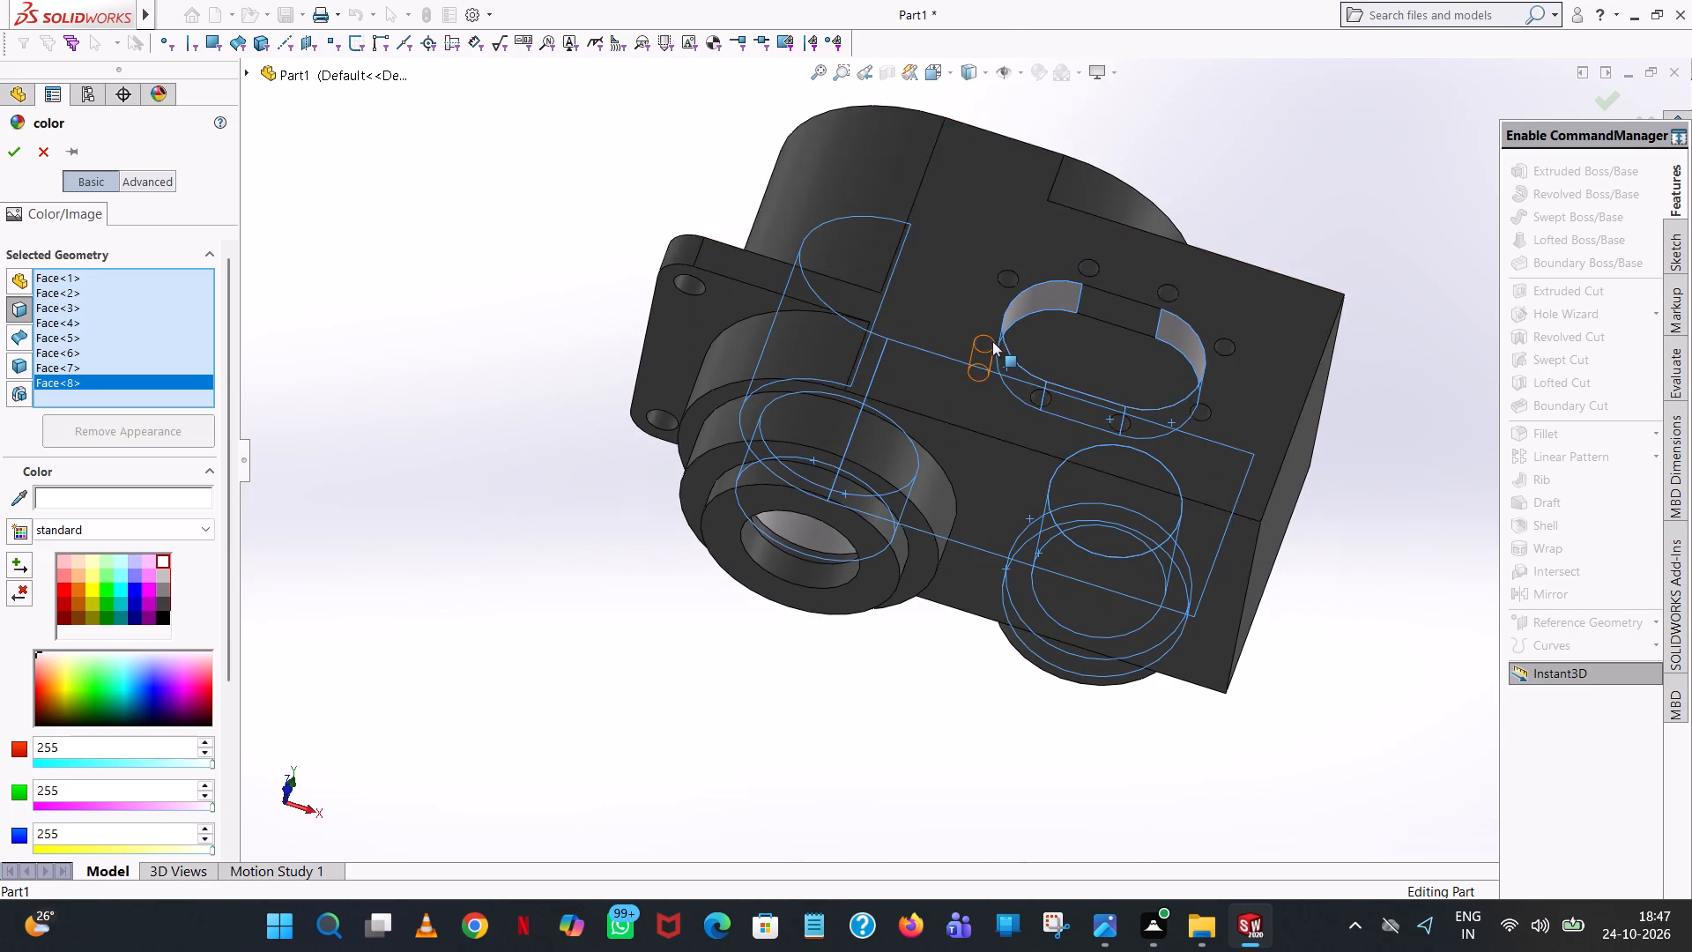
{"action": "left_click", "coordinate": [1084, 310]}
Add the cylindrical faces of all eight bolt holes around the slotted opening to the white face selection.
{"action": "left_click", "coordinate": [1087, 269]}
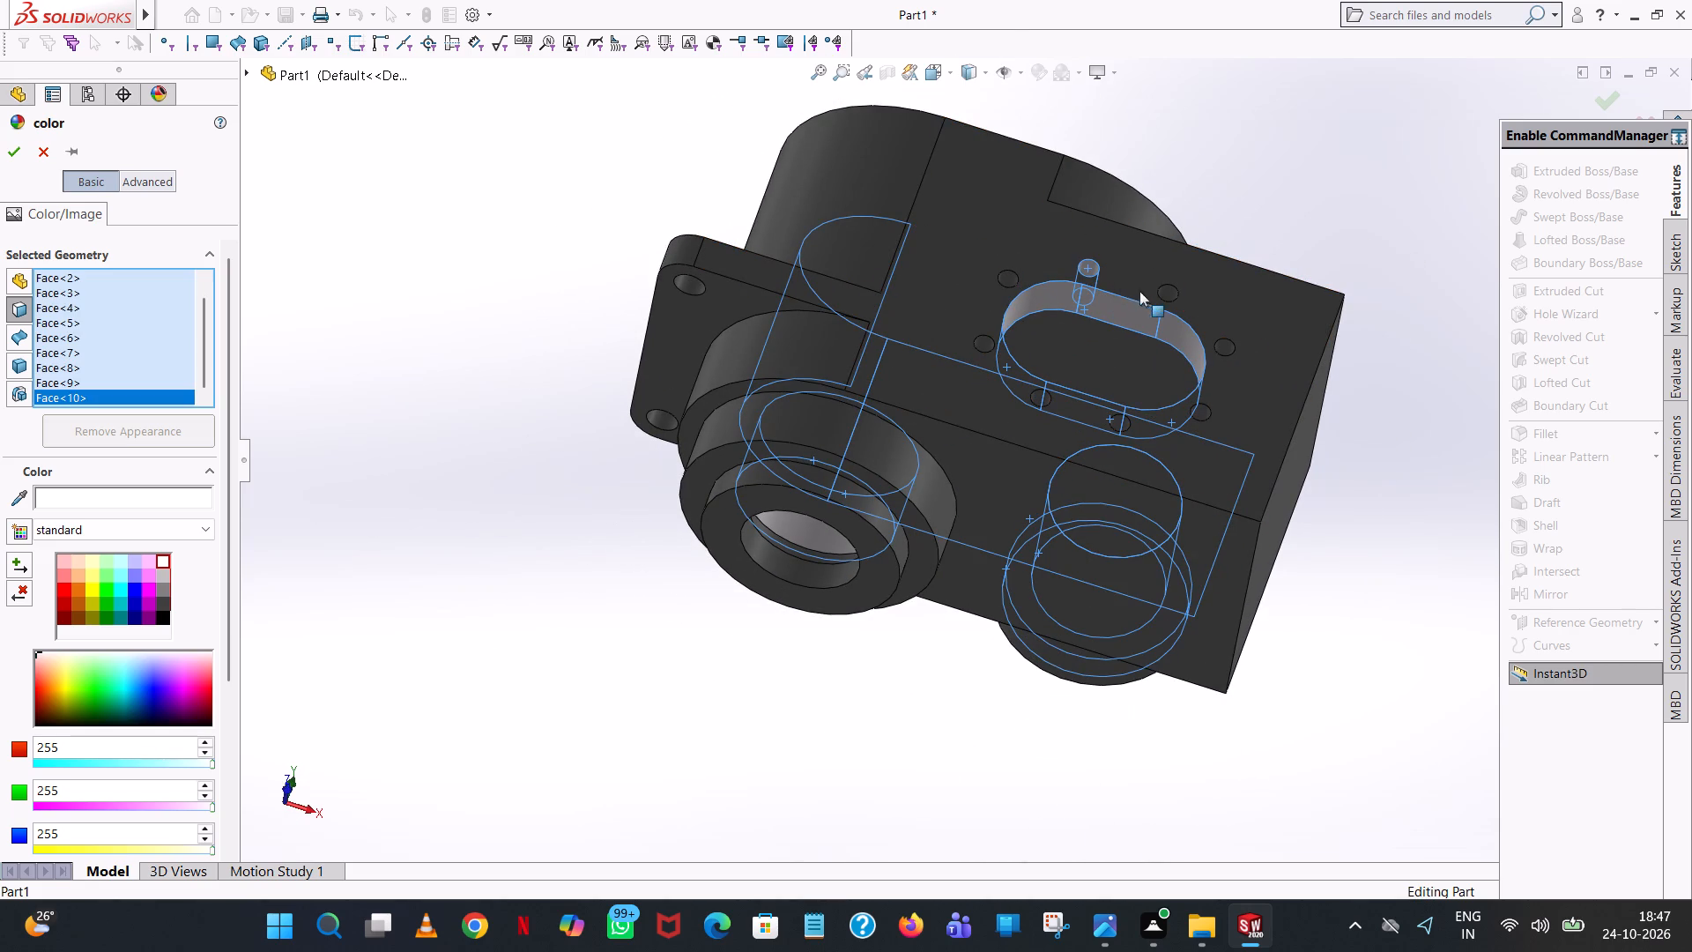
{"action": "left_click", "coordinate": [1170, 288]}
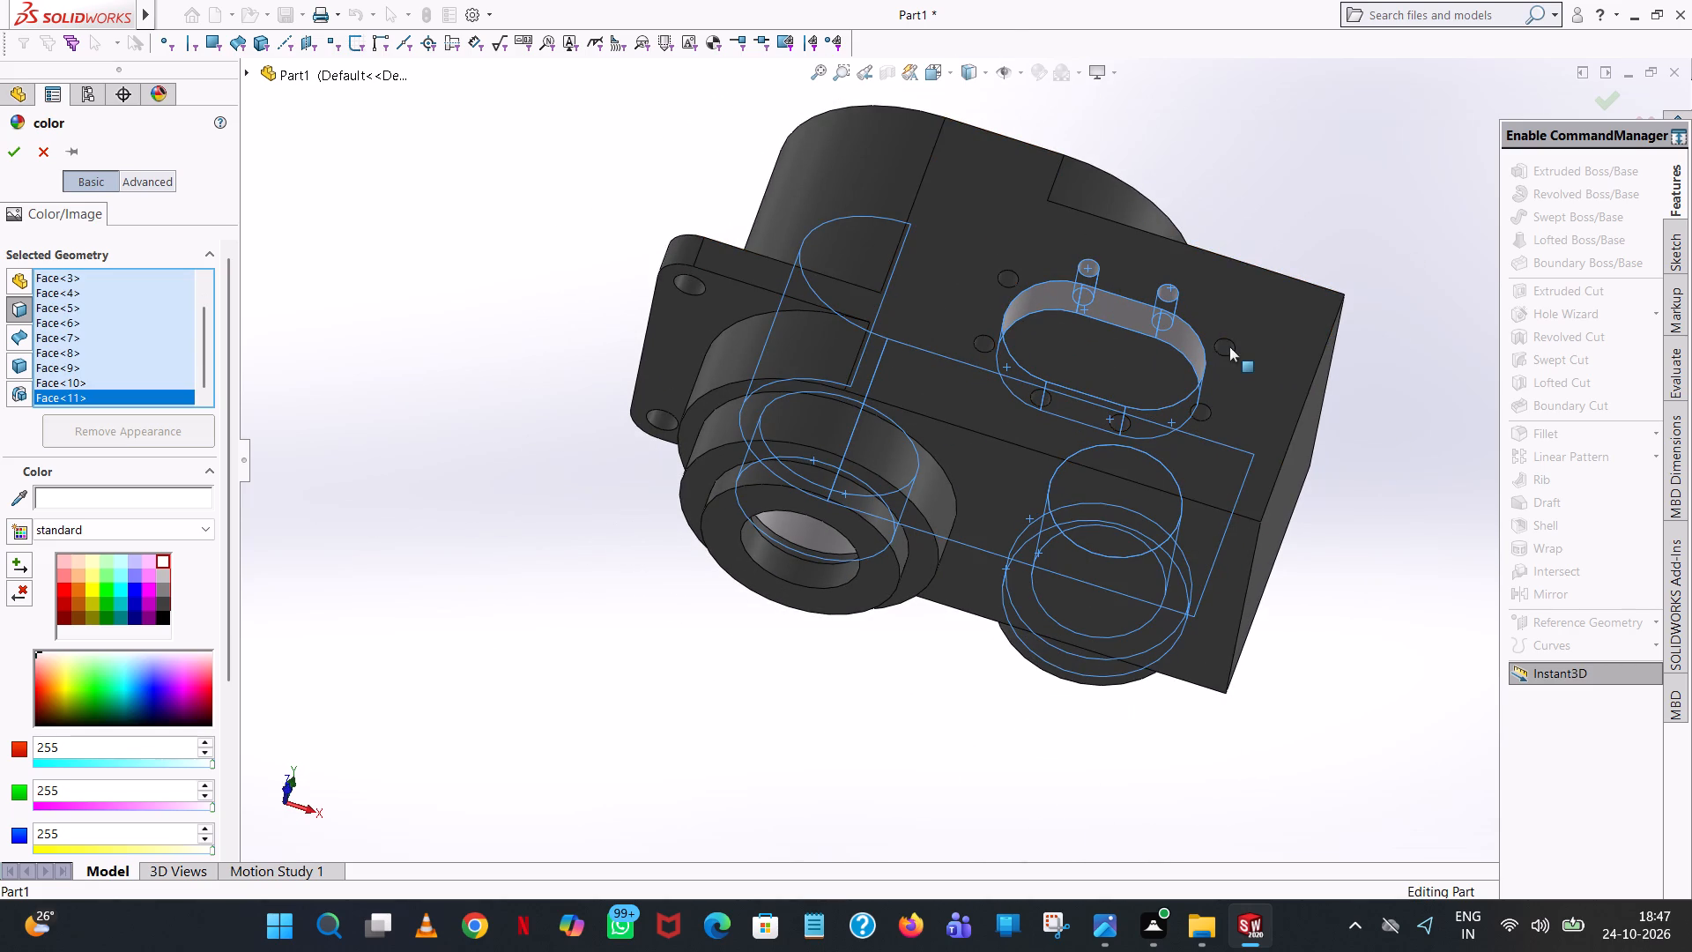
{"action": "left_click", "coordinate": [1229, 346]}
{"action": "left_click", "coordinate": [1199, 412]}
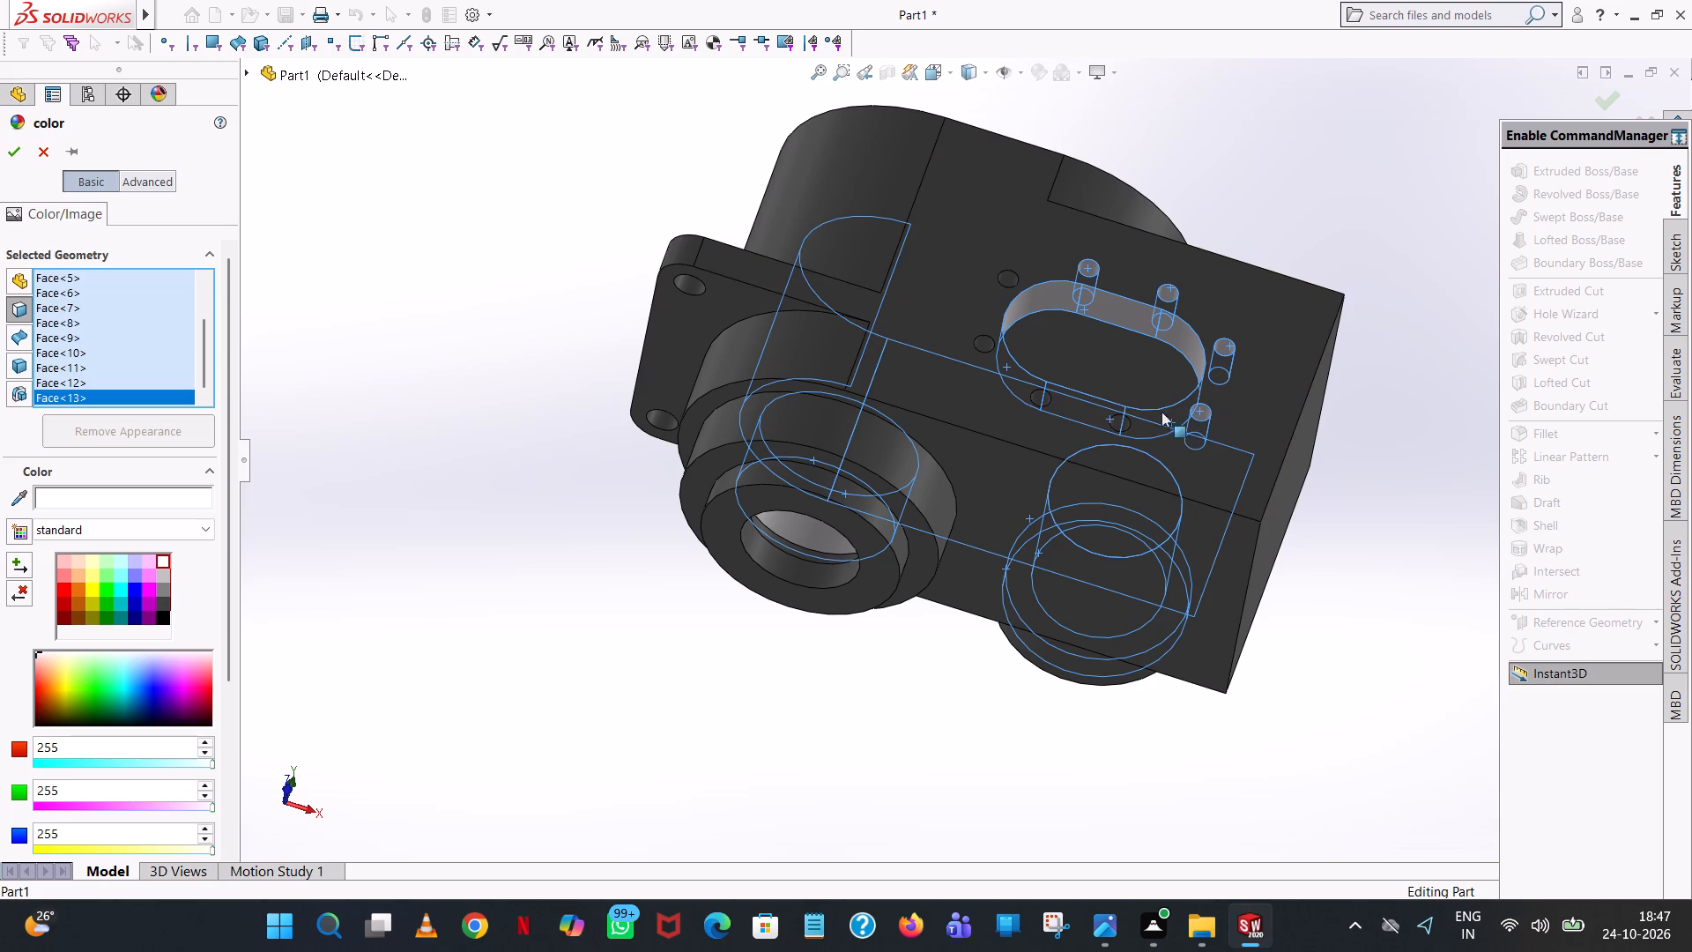
{"action": "left_click", "coordinate": [1117, 416]}
{"action": "left_click", "coordinate": [1042, 392]}
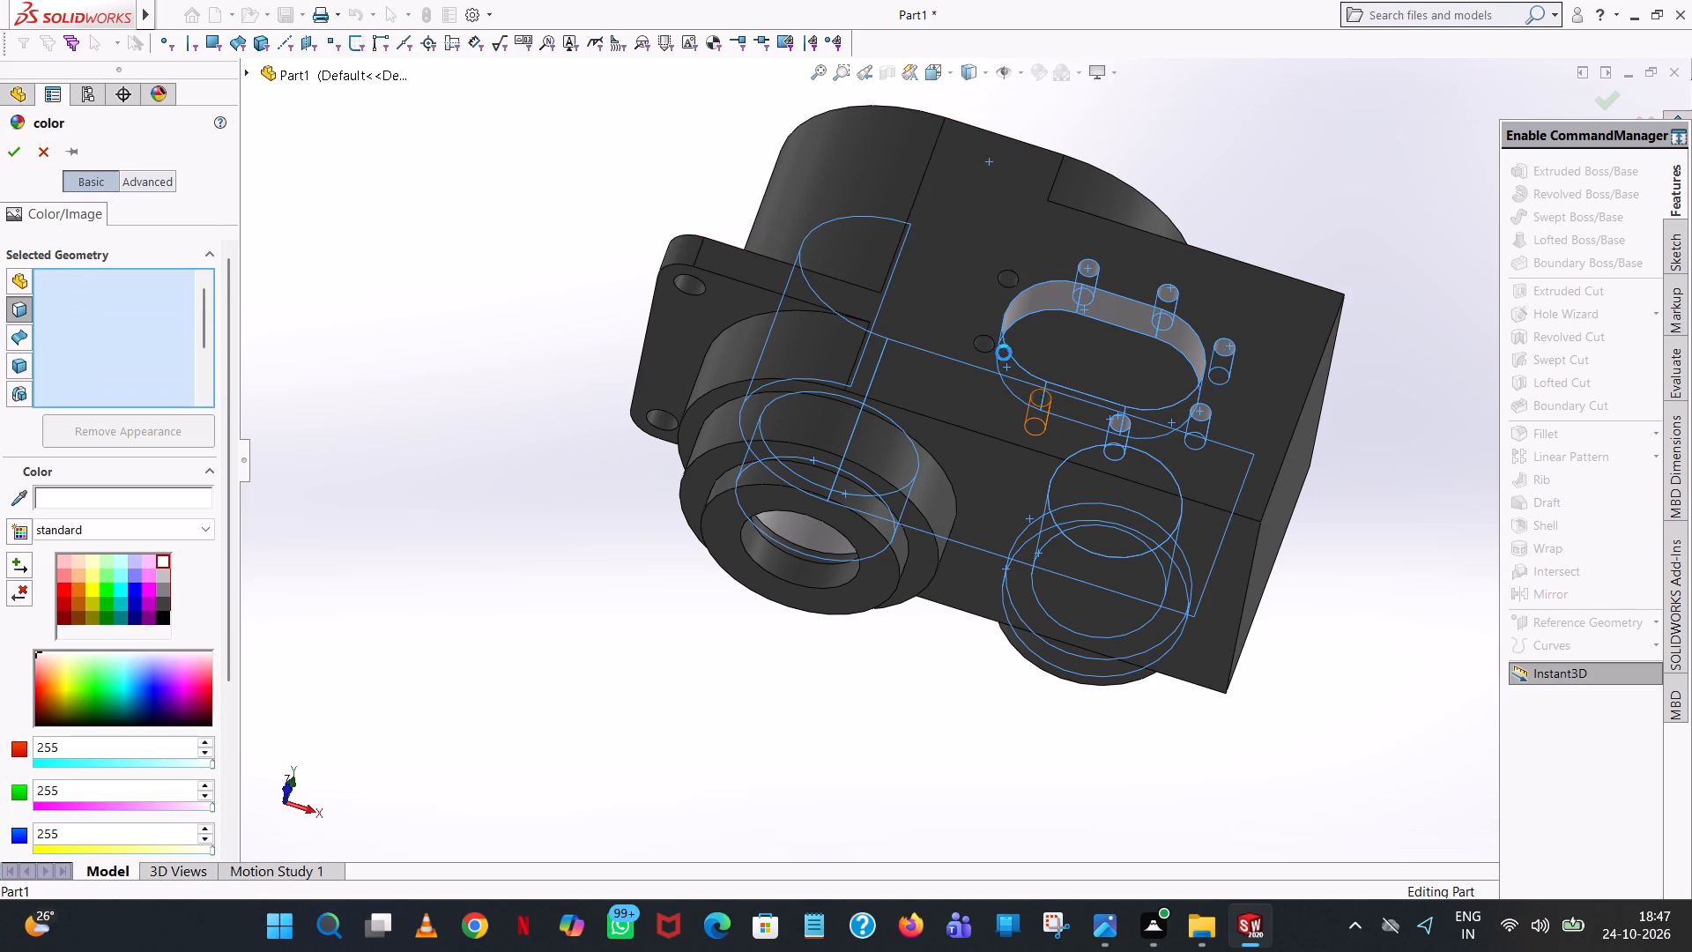
{"action": "left_click", "coordinate": [983, 339]}
{"action": "left_click", "coordinate": [1012, 279]}
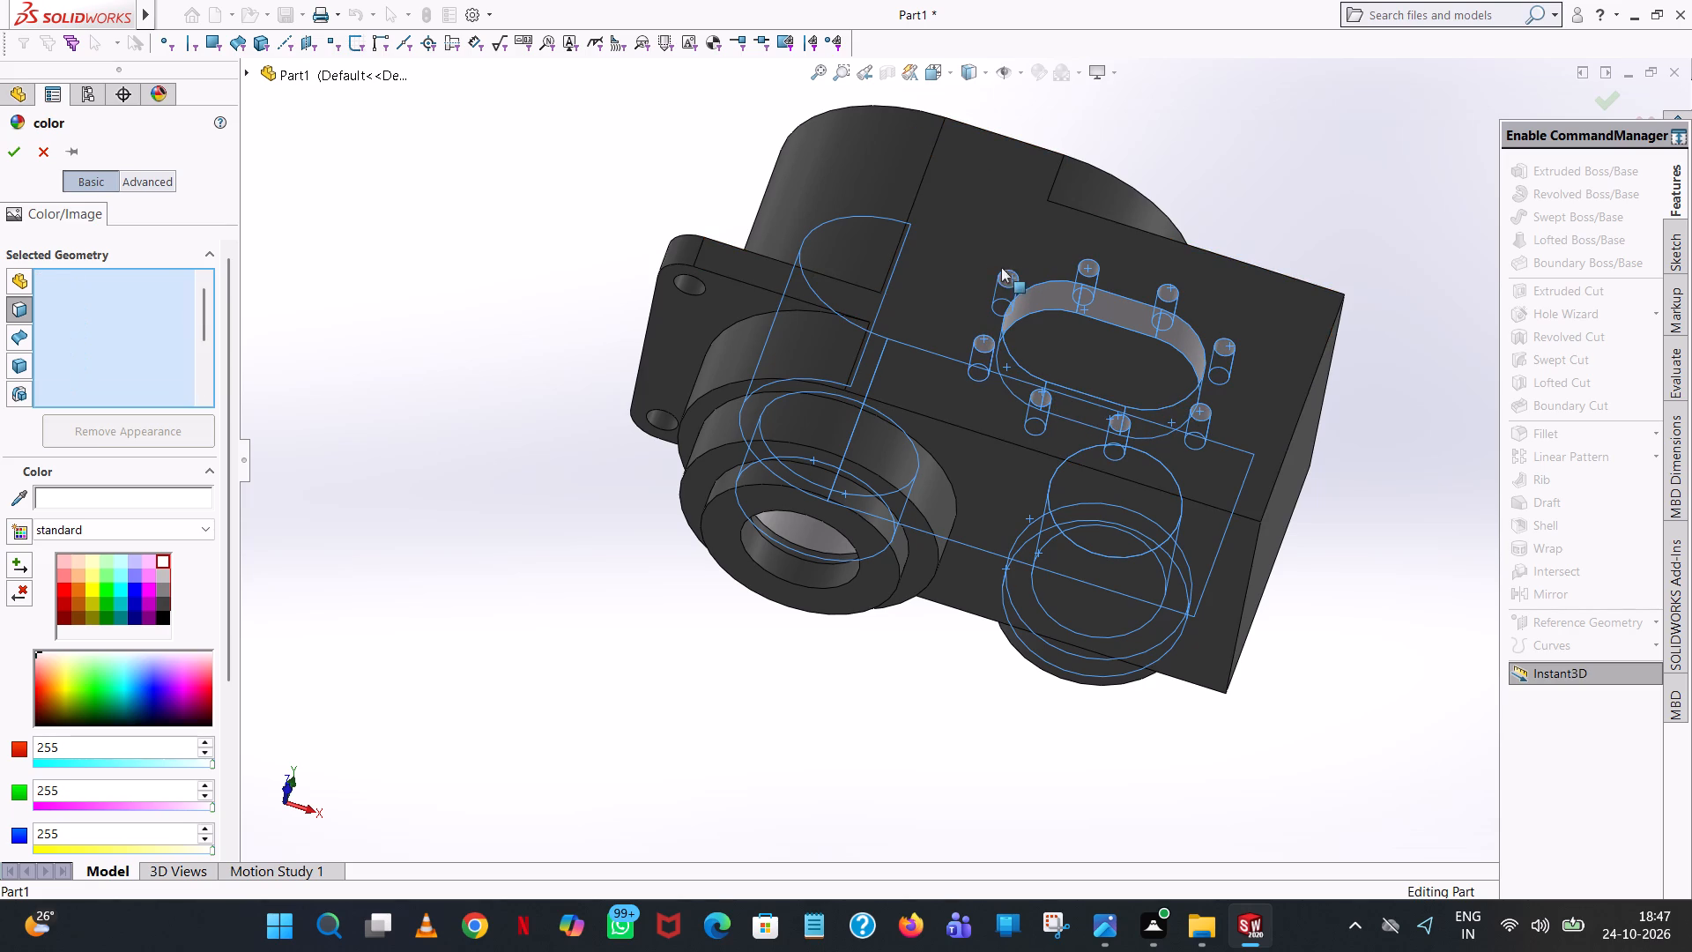
Add the bore face at the mouth of the lower stepped boss to the white face selection.
{"action": "left_click", "coordinate": [792, 560]}
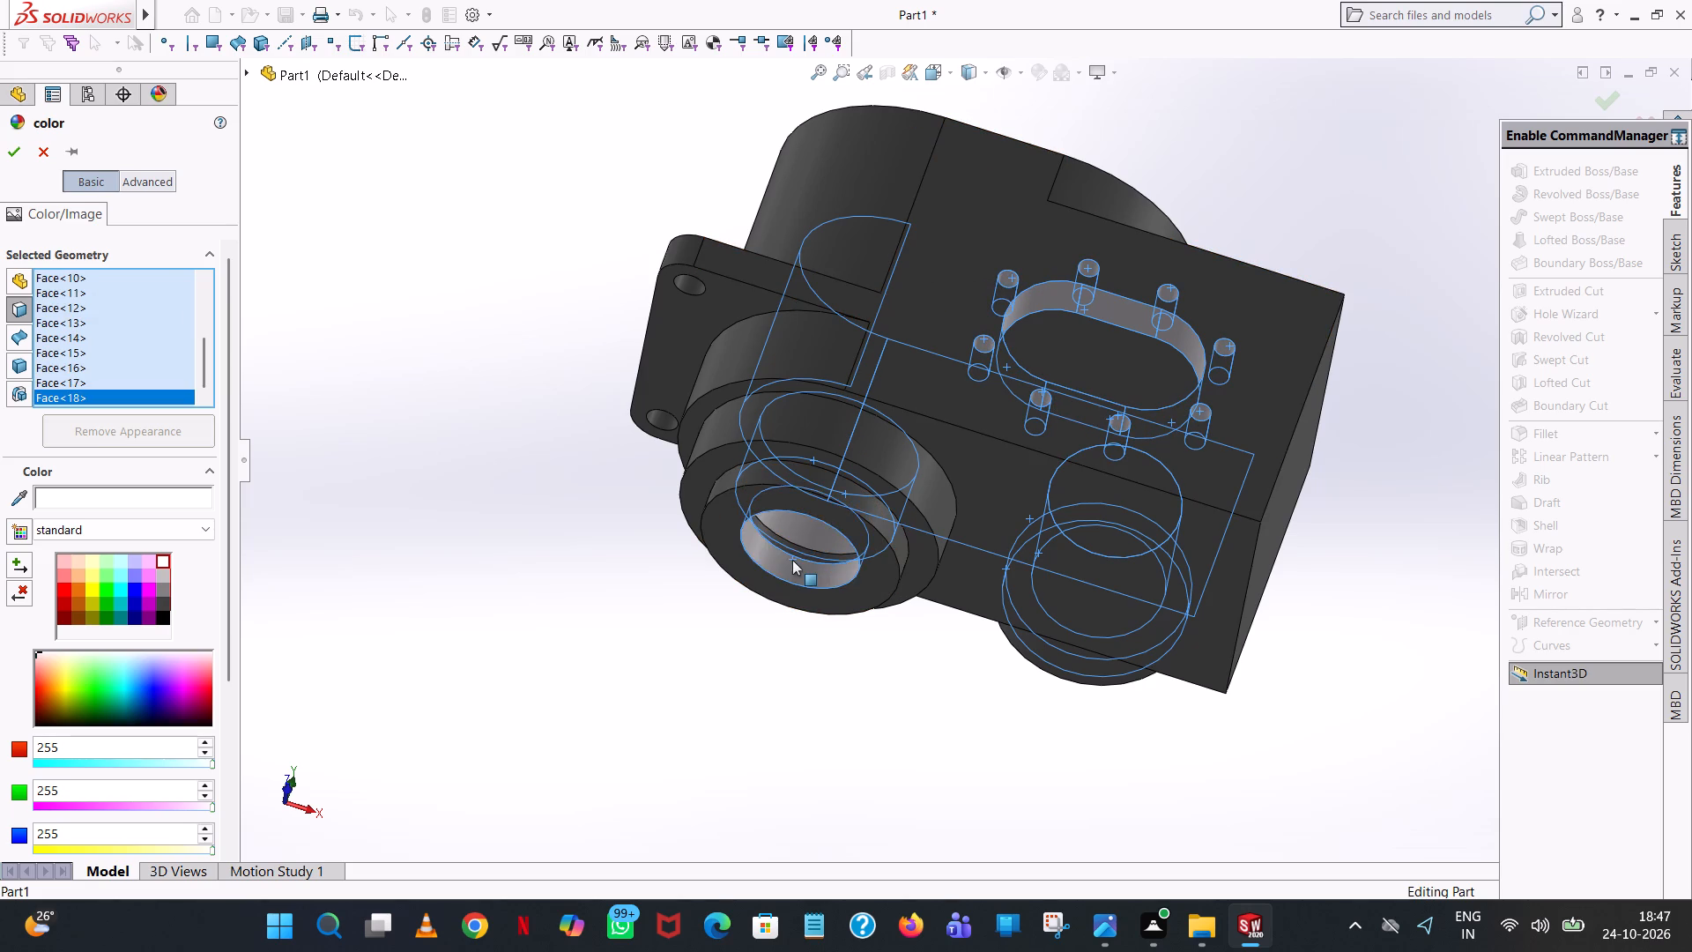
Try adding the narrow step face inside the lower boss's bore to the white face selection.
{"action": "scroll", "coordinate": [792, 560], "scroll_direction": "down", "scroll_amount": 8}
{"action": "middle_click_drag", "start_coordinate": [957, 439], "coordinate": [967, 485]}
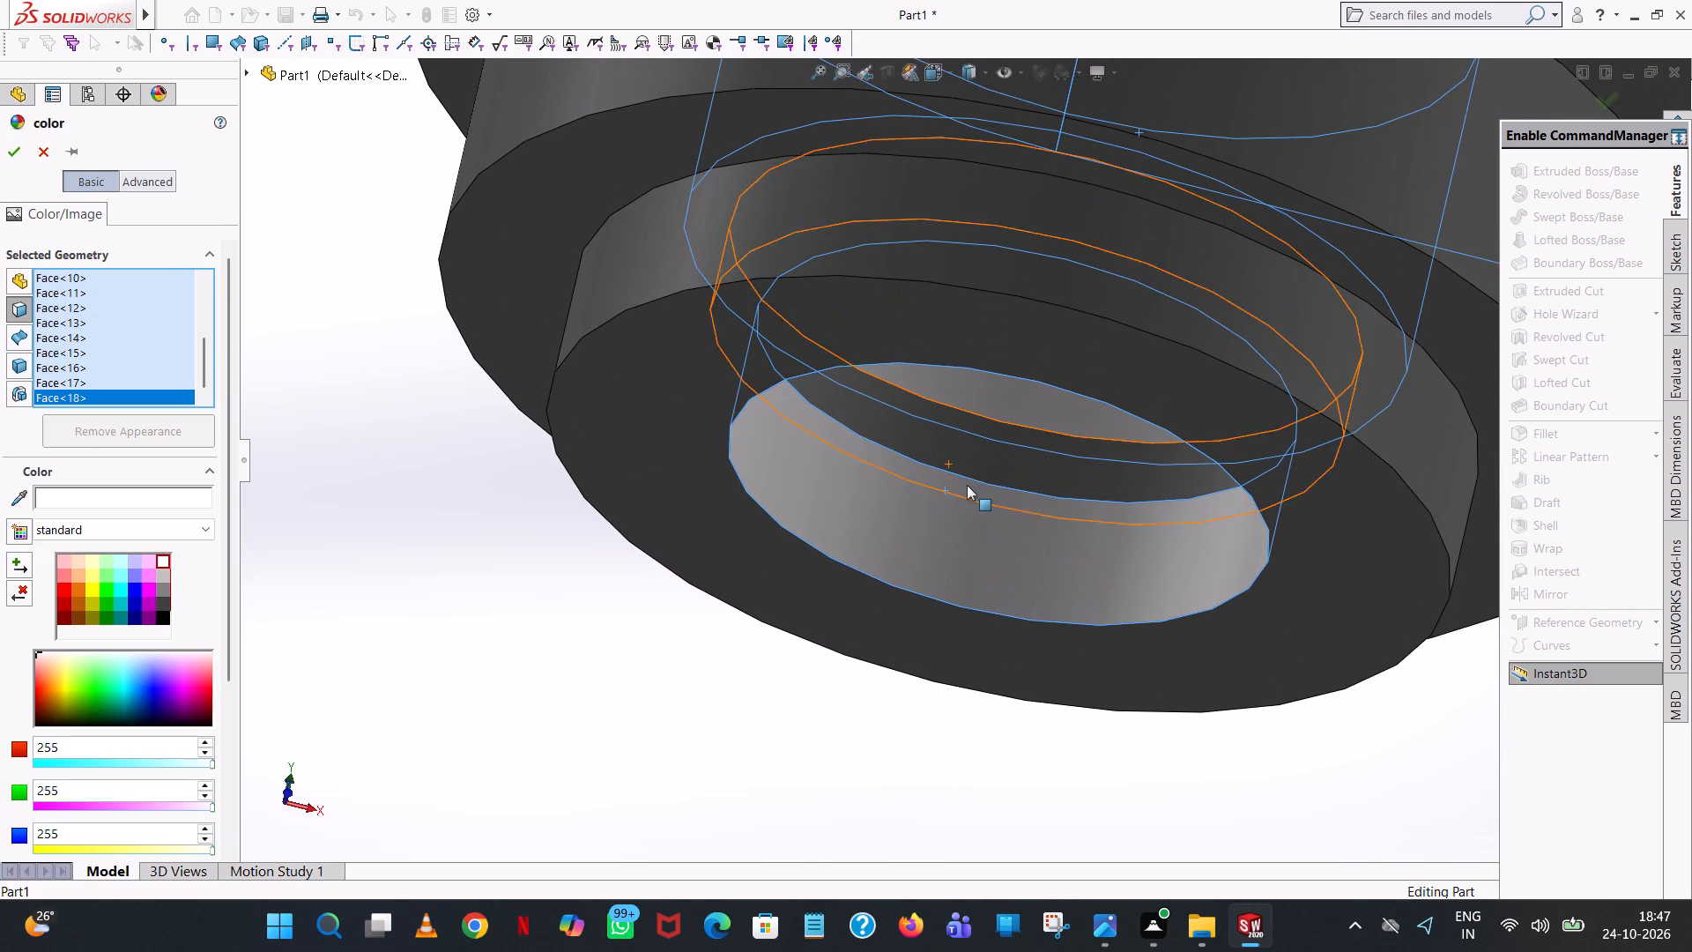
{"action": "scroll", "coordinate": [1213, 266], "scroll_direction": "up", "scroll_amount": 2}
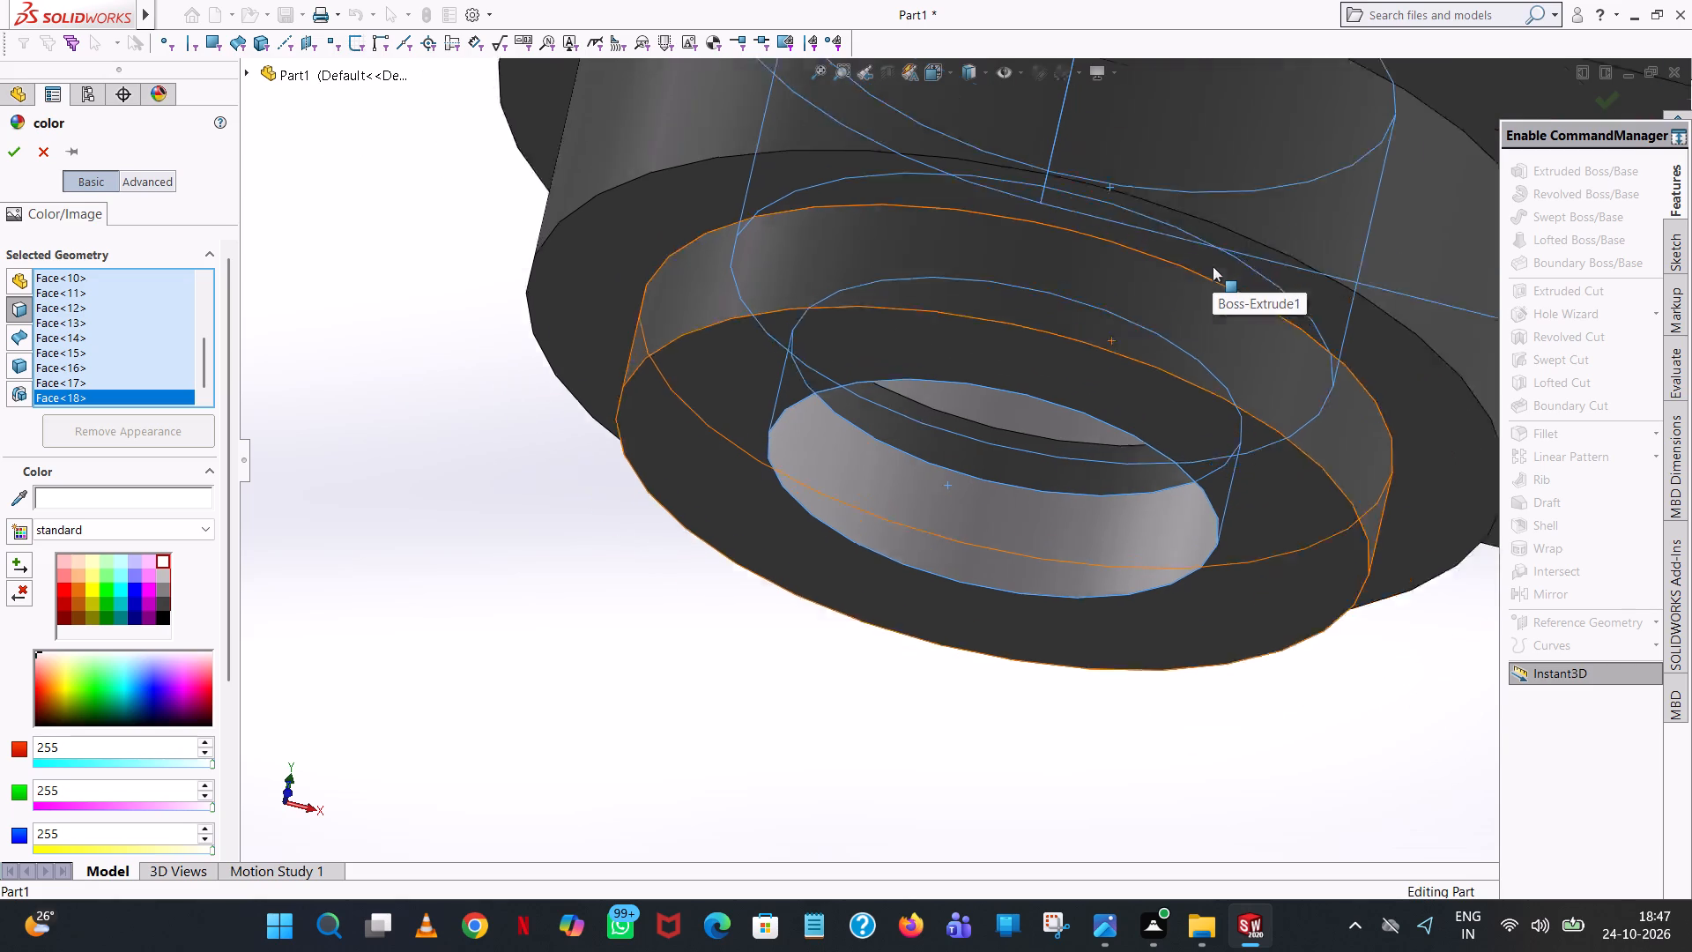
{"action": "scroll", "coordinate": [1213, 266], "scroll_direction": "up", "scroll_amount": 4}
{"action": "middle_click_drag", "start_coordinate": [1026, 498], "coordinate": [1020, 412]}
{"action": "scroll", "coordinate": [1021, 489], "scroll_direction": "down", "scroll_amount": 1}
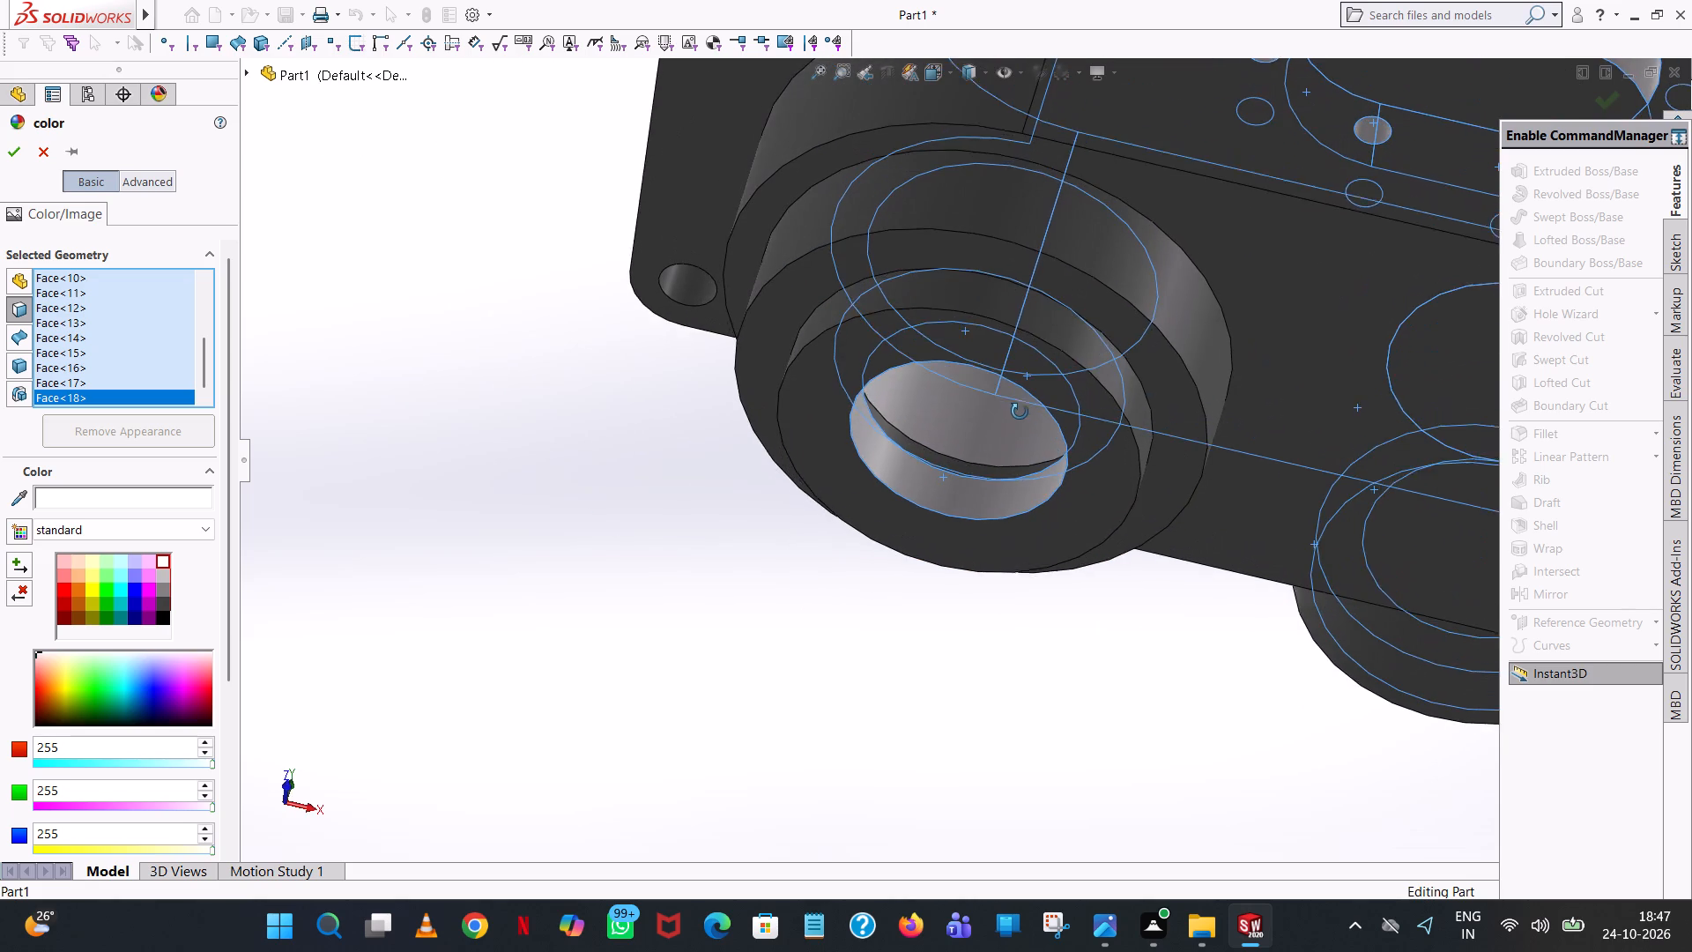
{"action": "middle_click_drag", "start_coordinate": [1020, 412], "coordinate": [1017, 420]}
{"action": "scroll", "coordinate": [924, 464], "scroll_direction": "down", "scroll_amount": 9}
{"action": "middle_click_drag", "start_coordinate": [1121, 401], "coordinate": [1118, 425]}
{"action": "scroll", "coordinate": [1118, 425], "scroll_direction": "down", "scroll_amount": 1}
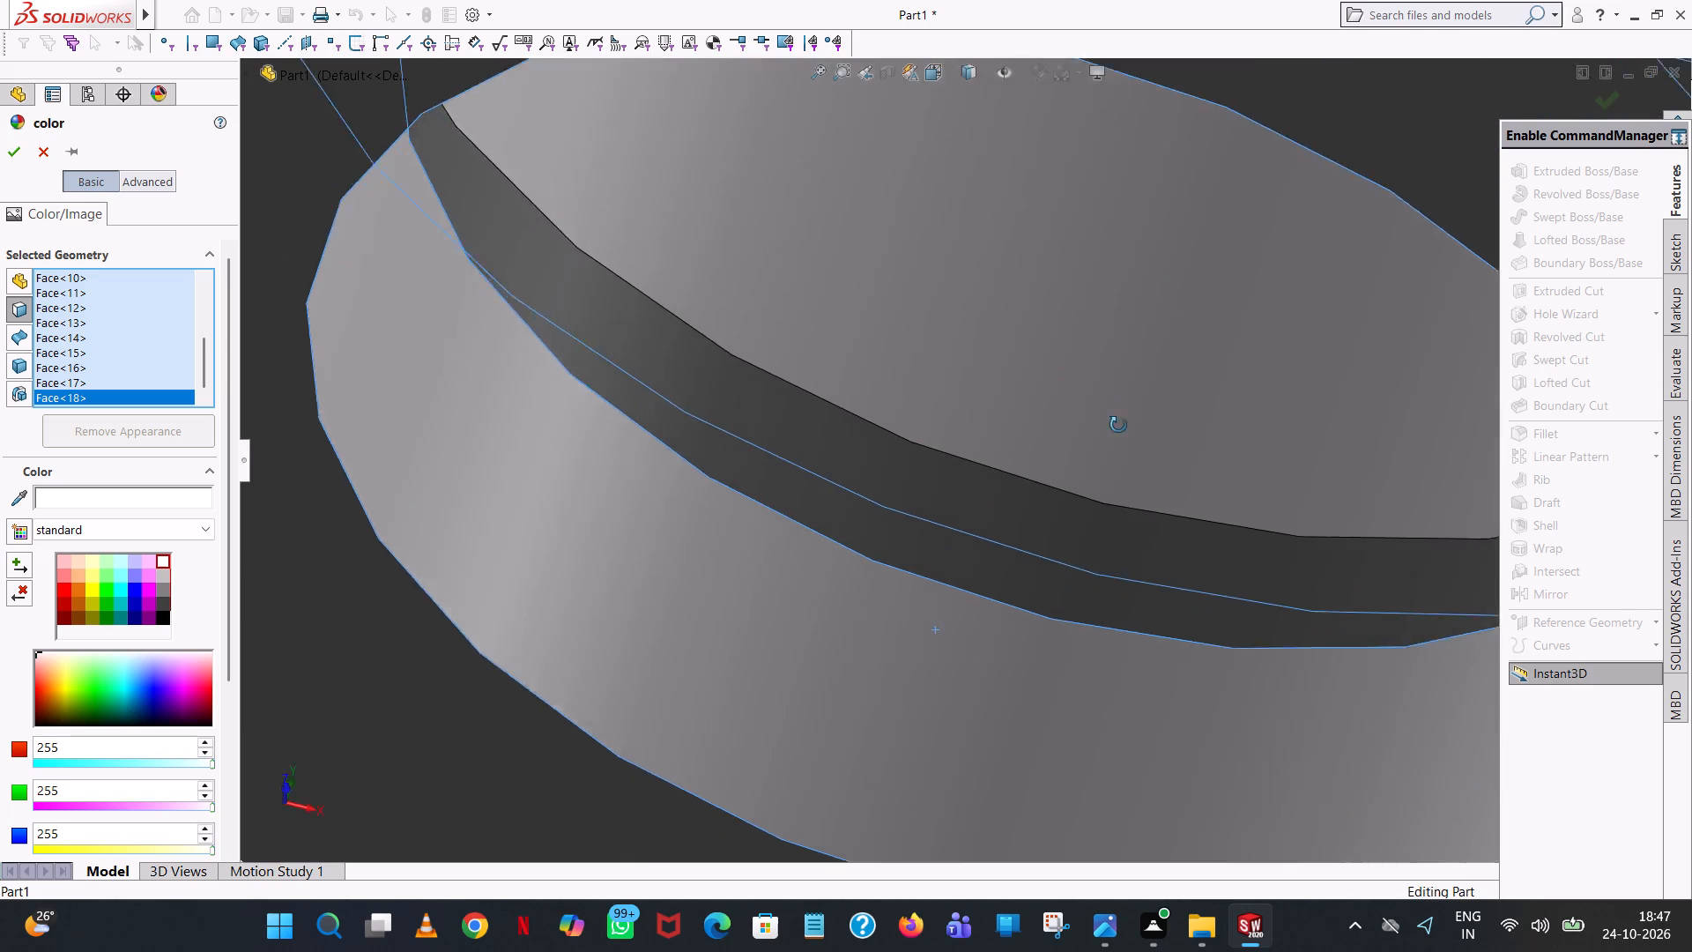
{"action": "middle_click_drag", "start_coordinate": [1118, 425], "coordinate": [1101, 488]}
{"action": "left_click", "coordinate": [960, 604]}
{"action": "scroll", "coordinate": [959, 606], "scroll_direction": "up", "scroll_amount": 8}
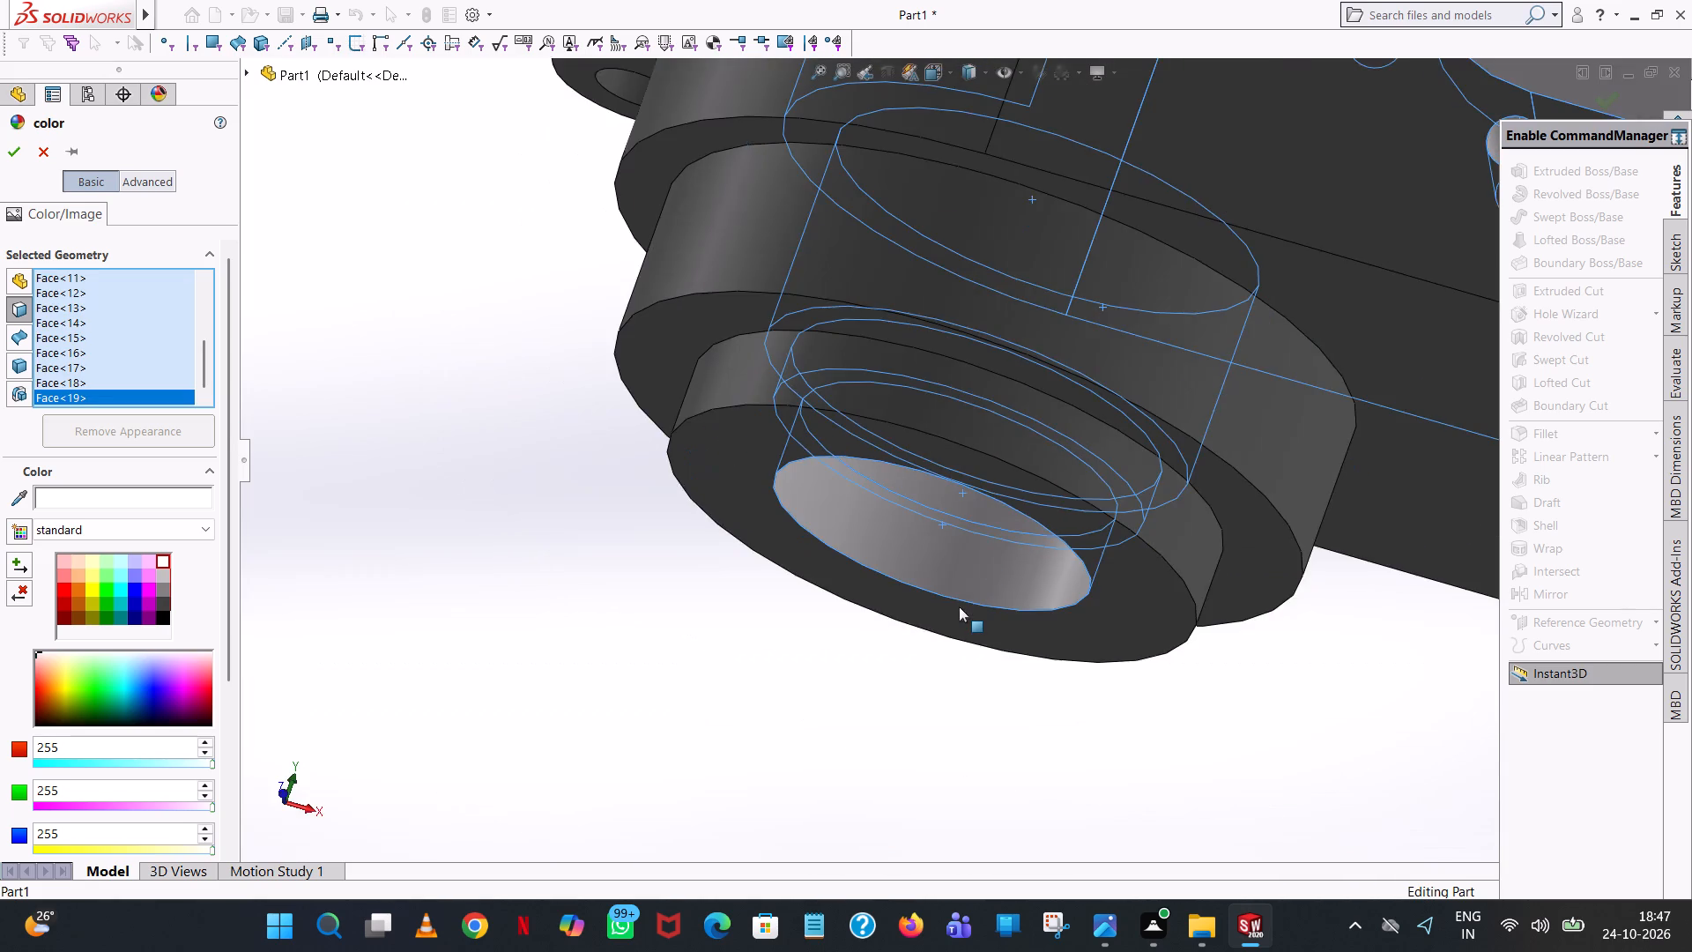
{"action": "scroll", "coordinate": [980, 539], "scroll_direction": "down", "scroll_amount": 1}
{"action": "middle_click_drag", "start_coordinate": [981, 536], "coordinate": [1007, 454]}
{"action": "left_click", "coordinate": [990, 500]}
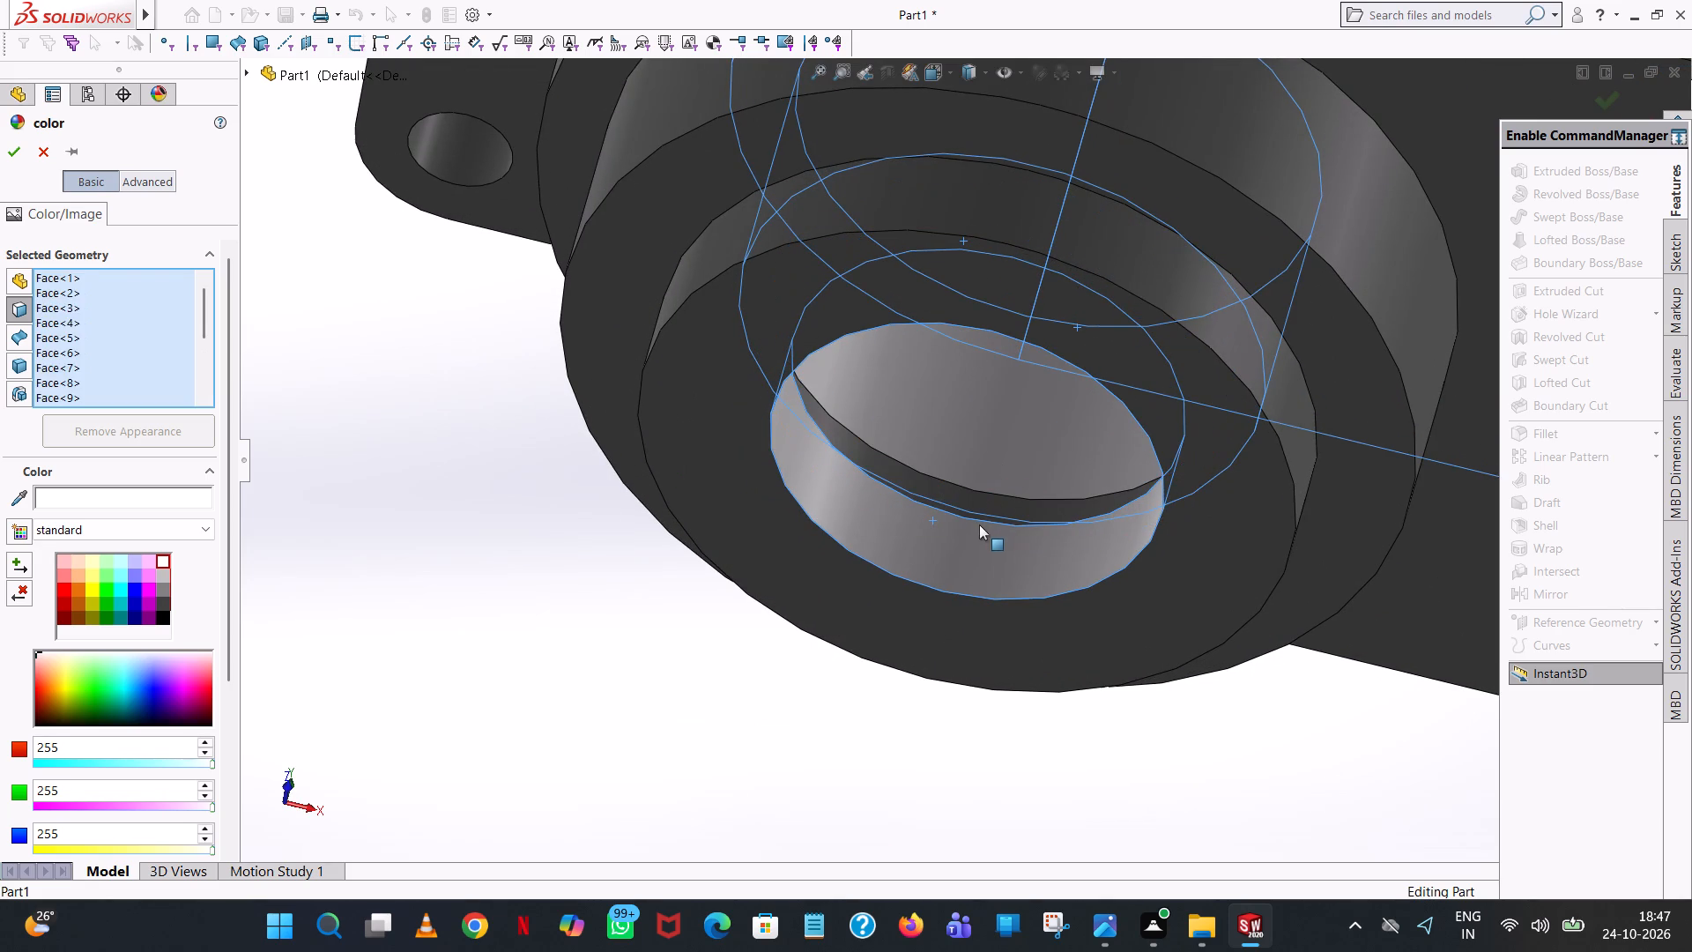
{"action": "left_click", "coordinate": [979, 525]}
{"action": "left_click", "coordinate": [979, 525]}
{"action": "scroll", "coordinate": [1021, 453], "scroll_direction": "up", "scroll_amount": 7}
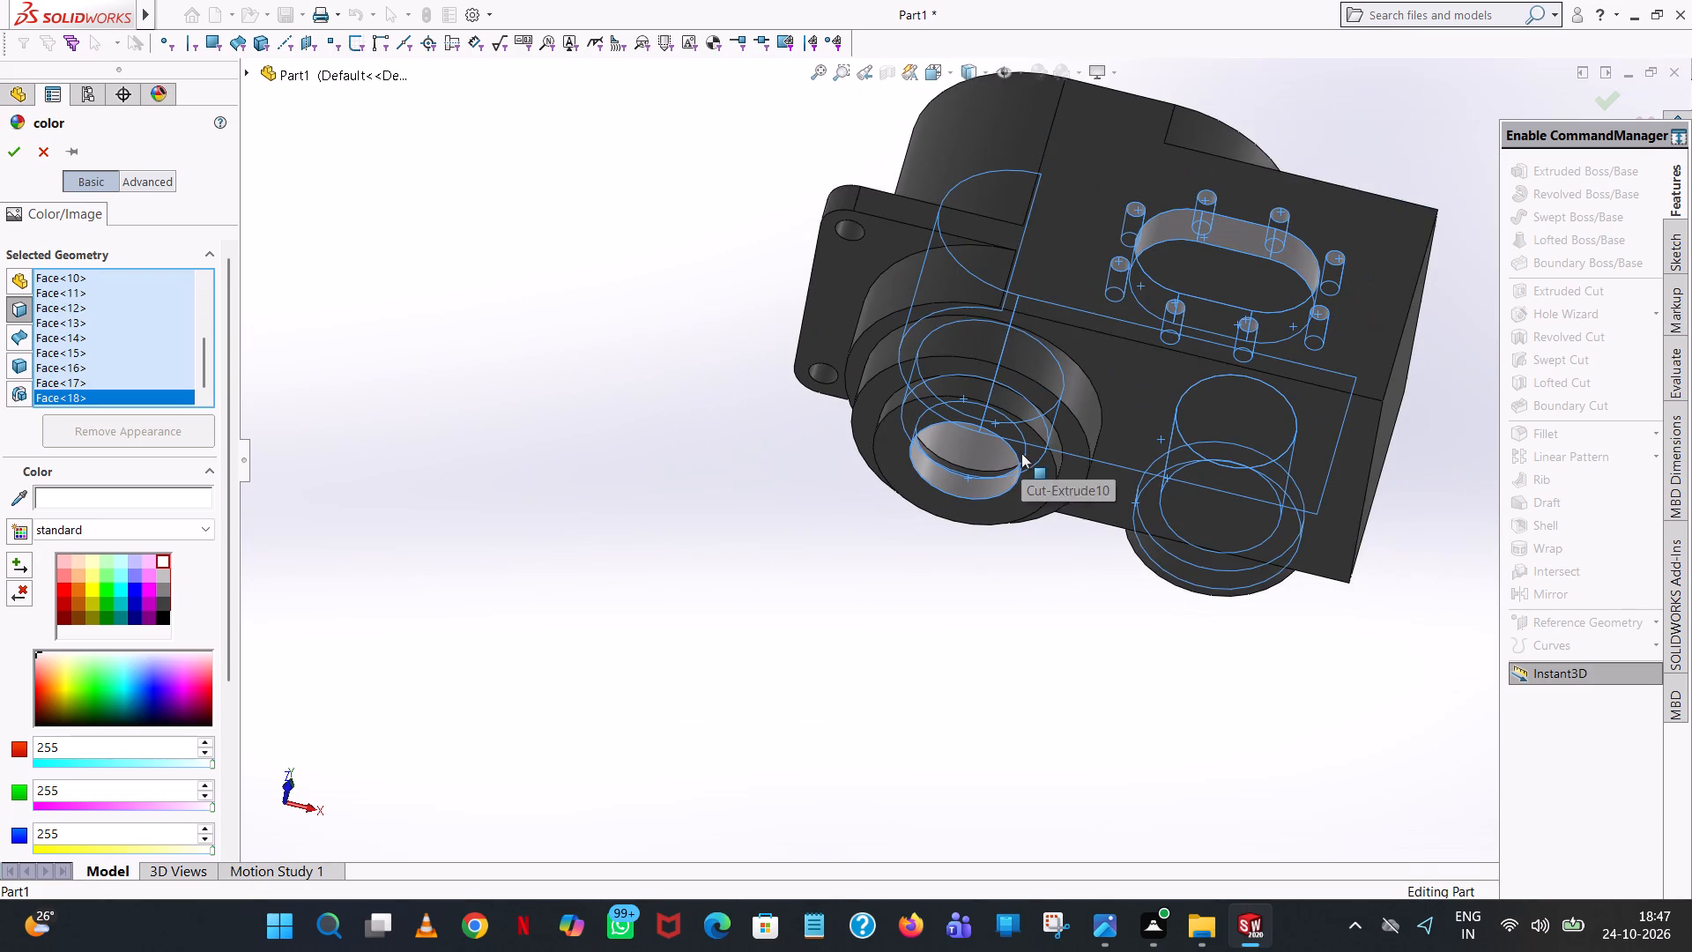
Add the walls of the two corner holes in the mounting flange to the white face selection.
{"action": "middle_click_drag", "start_coordinate": [1118, 273], "coordinate": [1100, 717]}
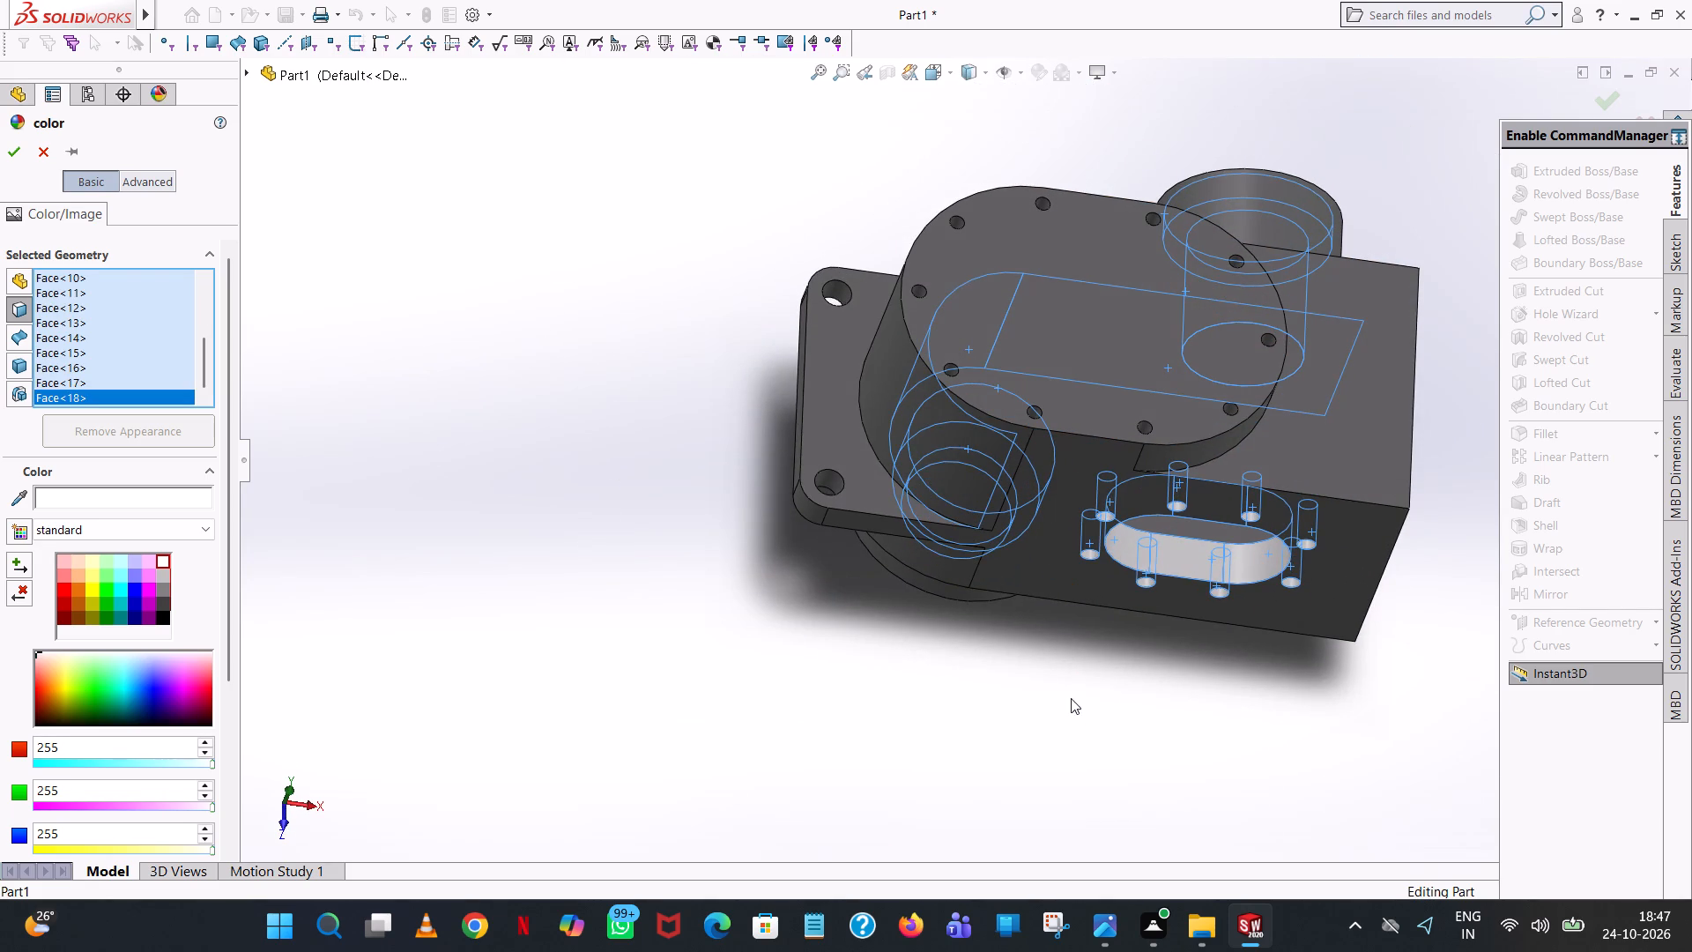
{"action": "left_click", "coordinate": [827, 472]}
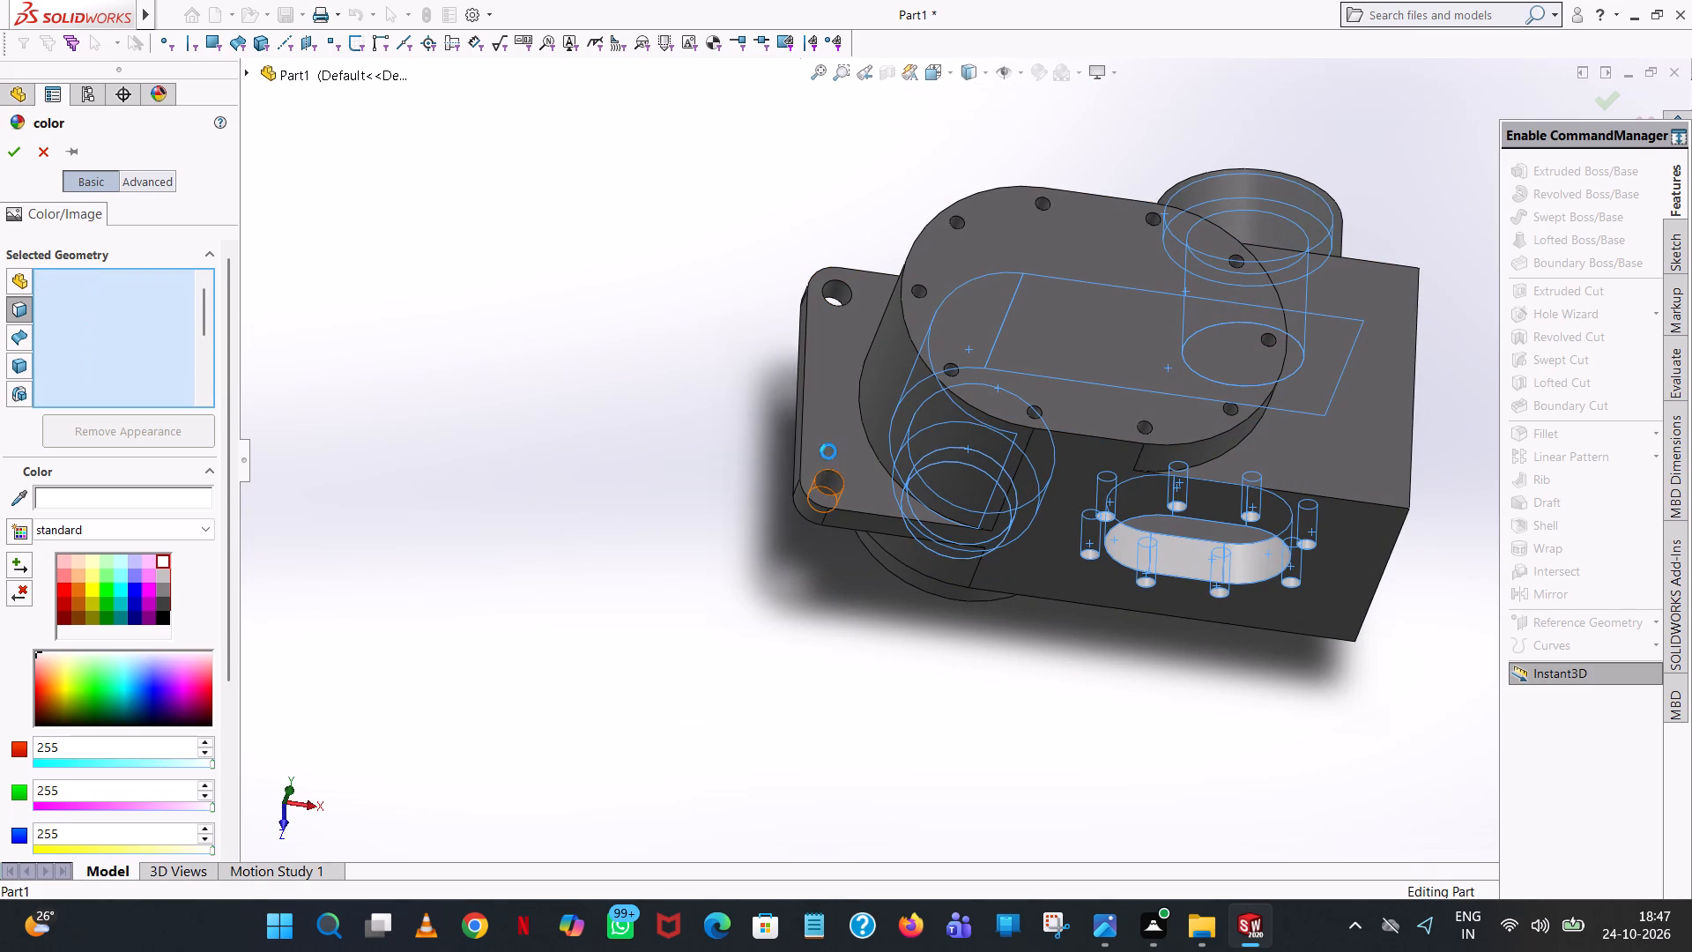
{"action": "left_click", "coordinate": [841, 292]}
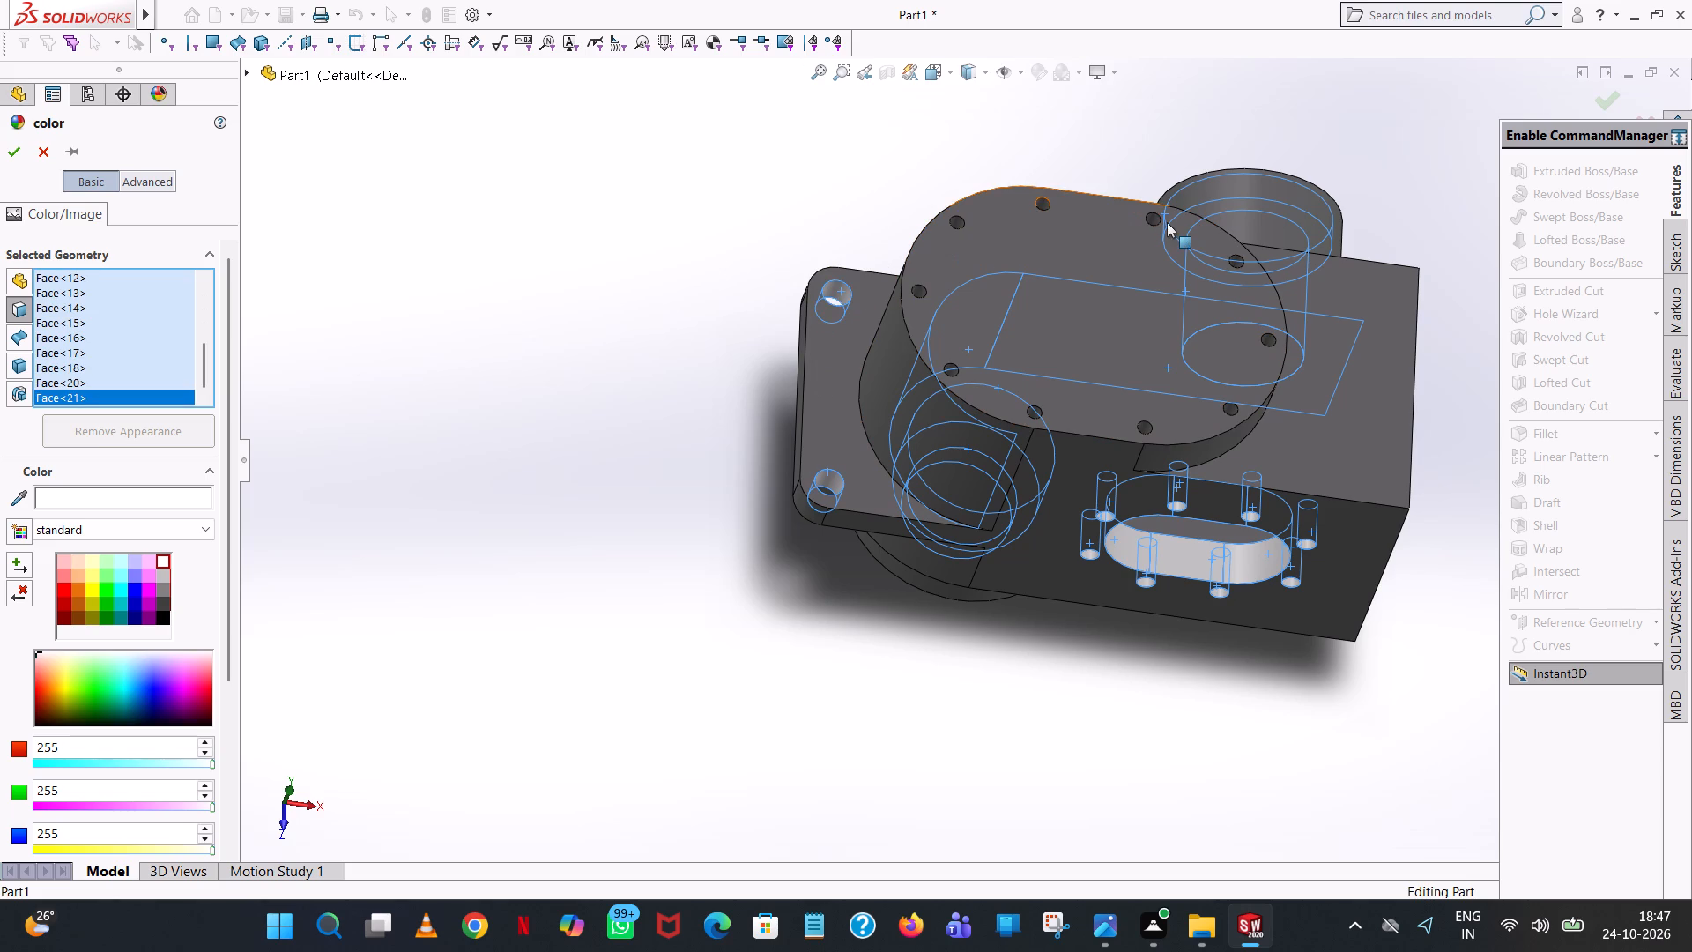
Add the cylindrical faces of all ten bolt holes in the oval top boss to the white face selection.
{"action": "left_click", "coordinate": [1155, 214]}
{"action": "left_click", "coordinate": [1238, 257]}
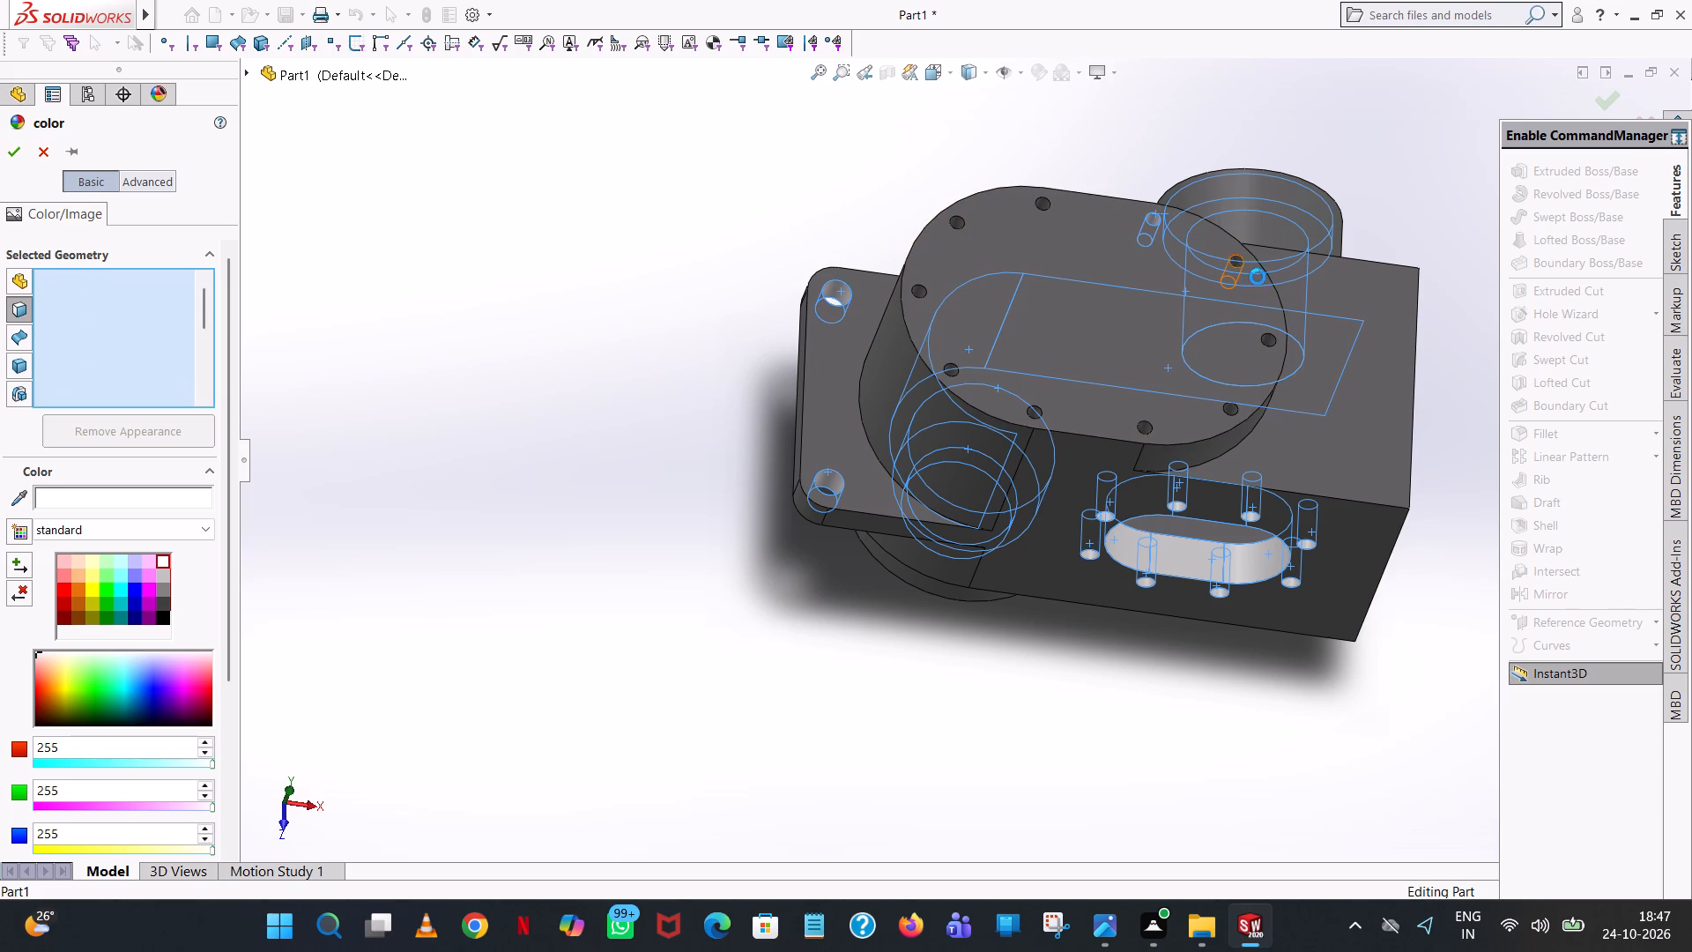
{"action": "left_click", "coordinate": [1270, 338]}
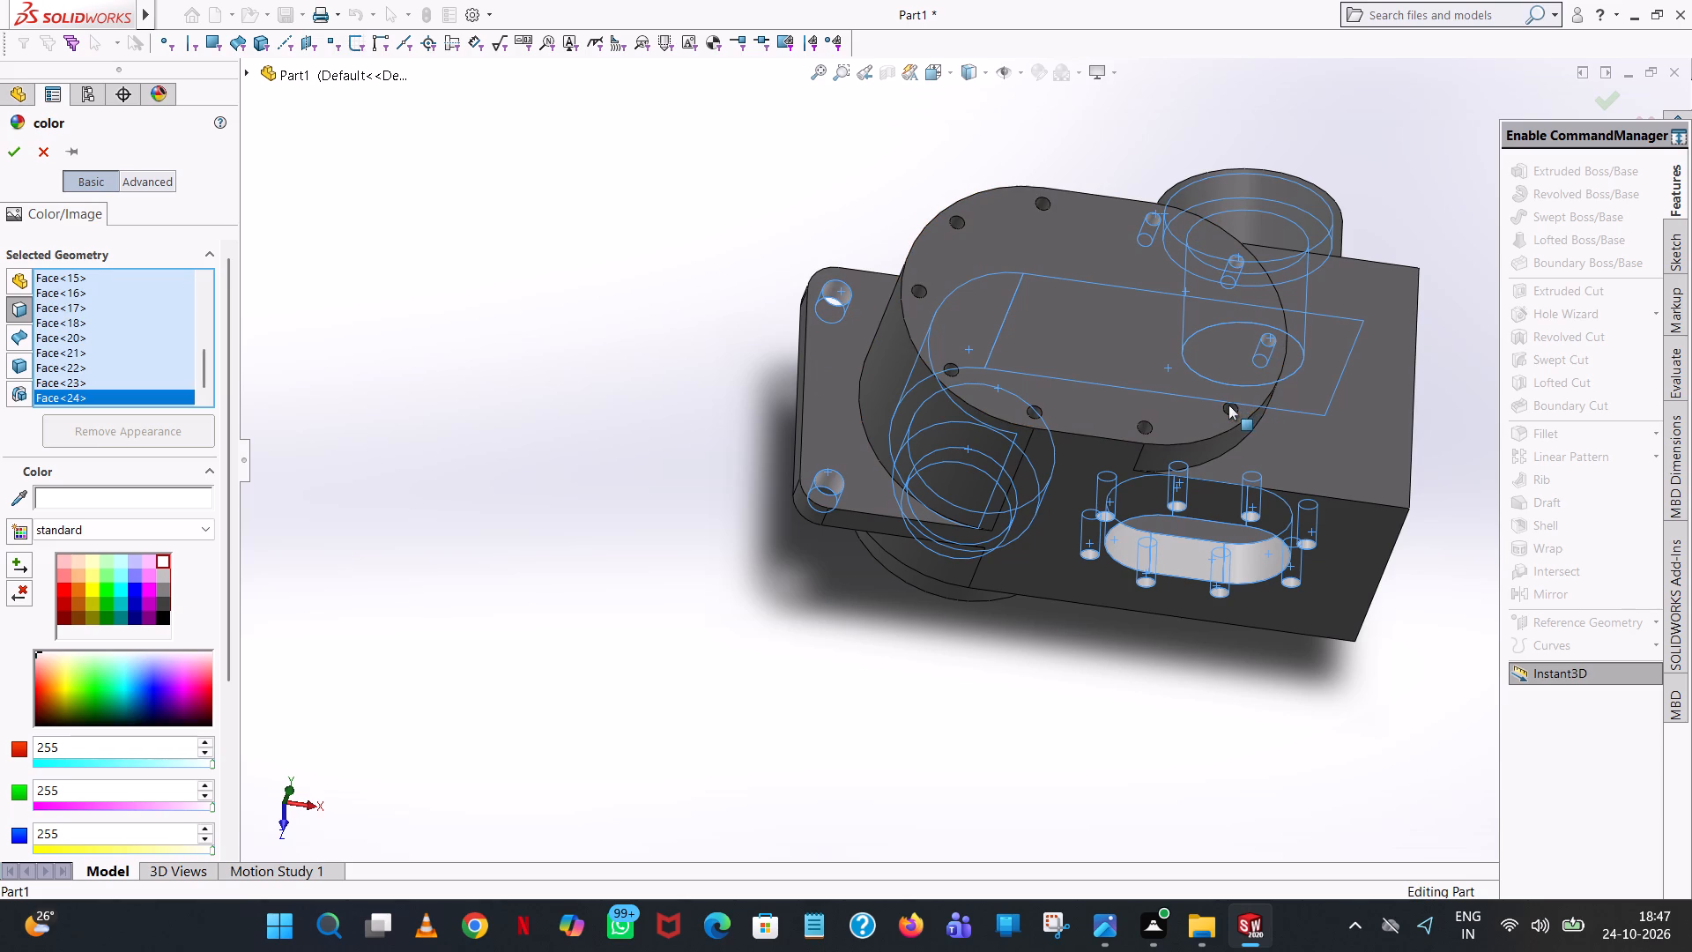
{"action": "left_click", "coordinate": [1228, 405]}
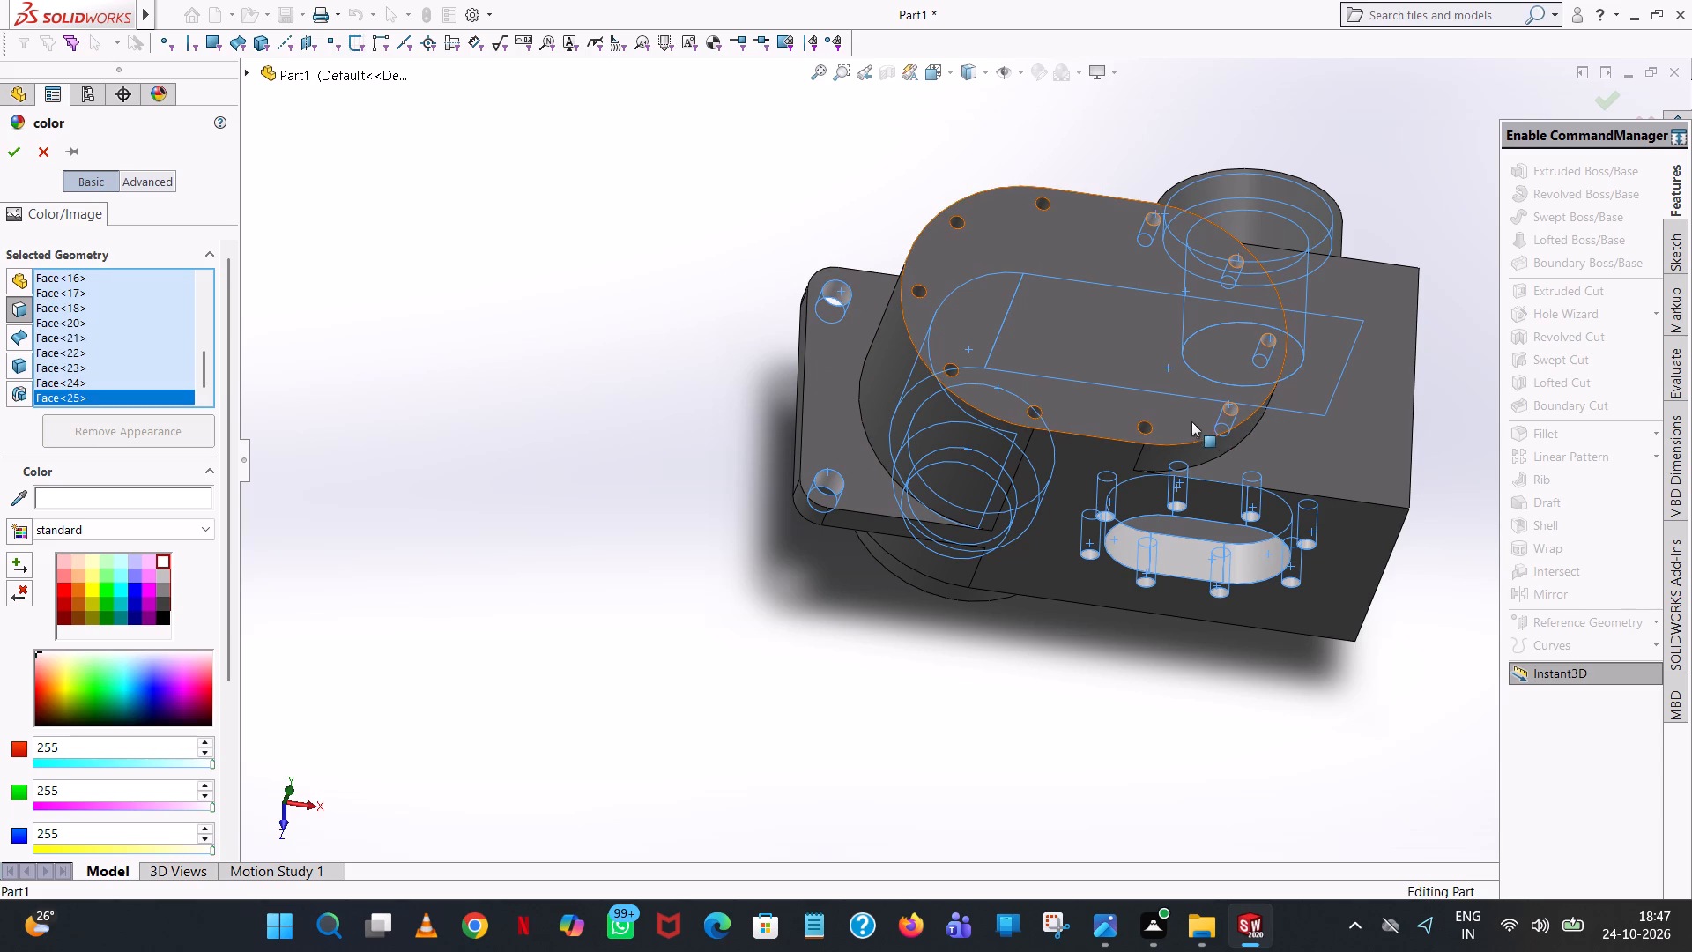
{"action": "left_click", "coordinate": [1144, 423]}
{"action": "left_click", "coordinate": [1036, 407]}
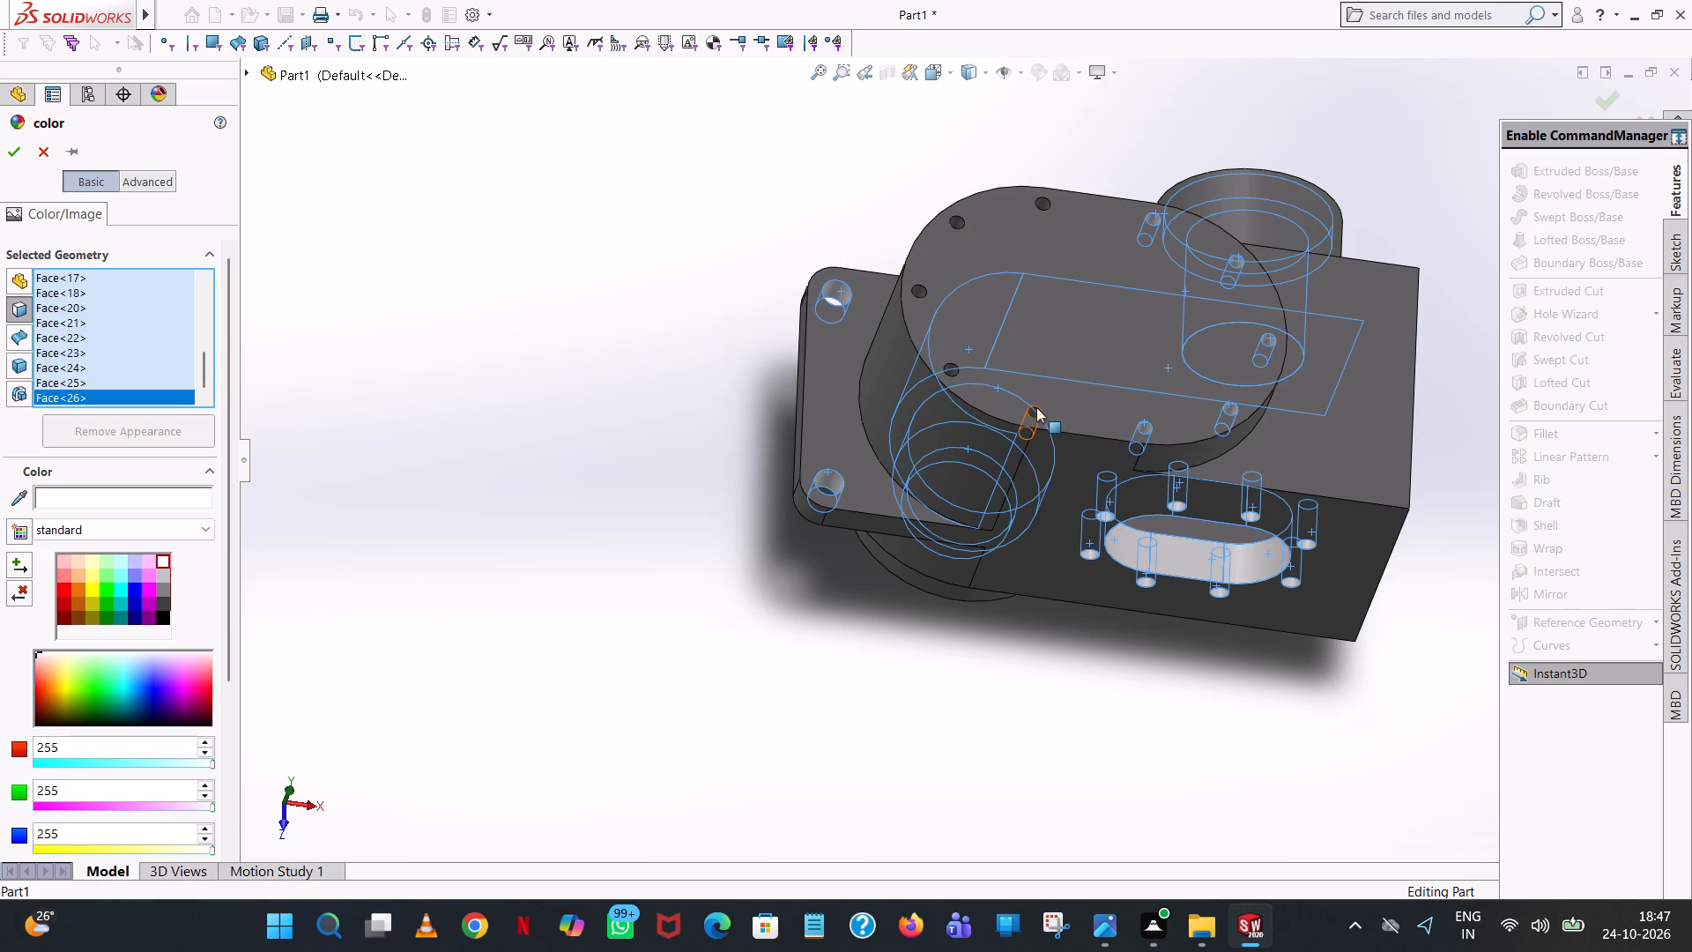
{"action": "left_click", "coordinate": [954, 368]}
{"action": "left_click", "coordinate": [917, 287]}
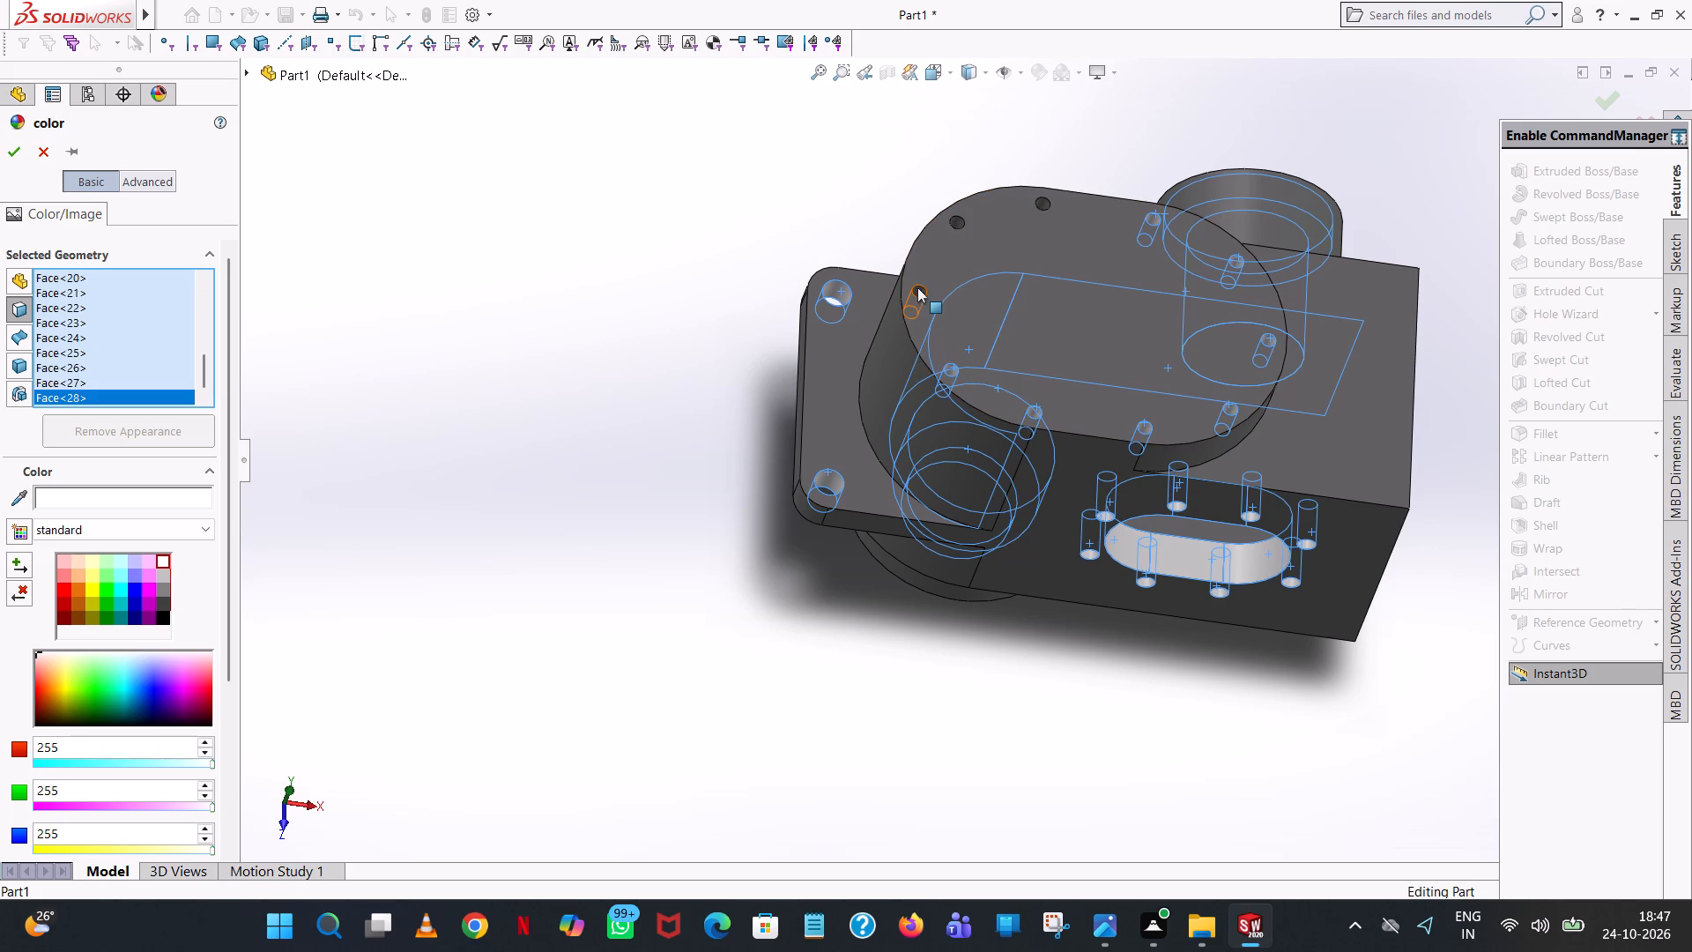
{"action": "left_click", "coordinate": [957, 221]}
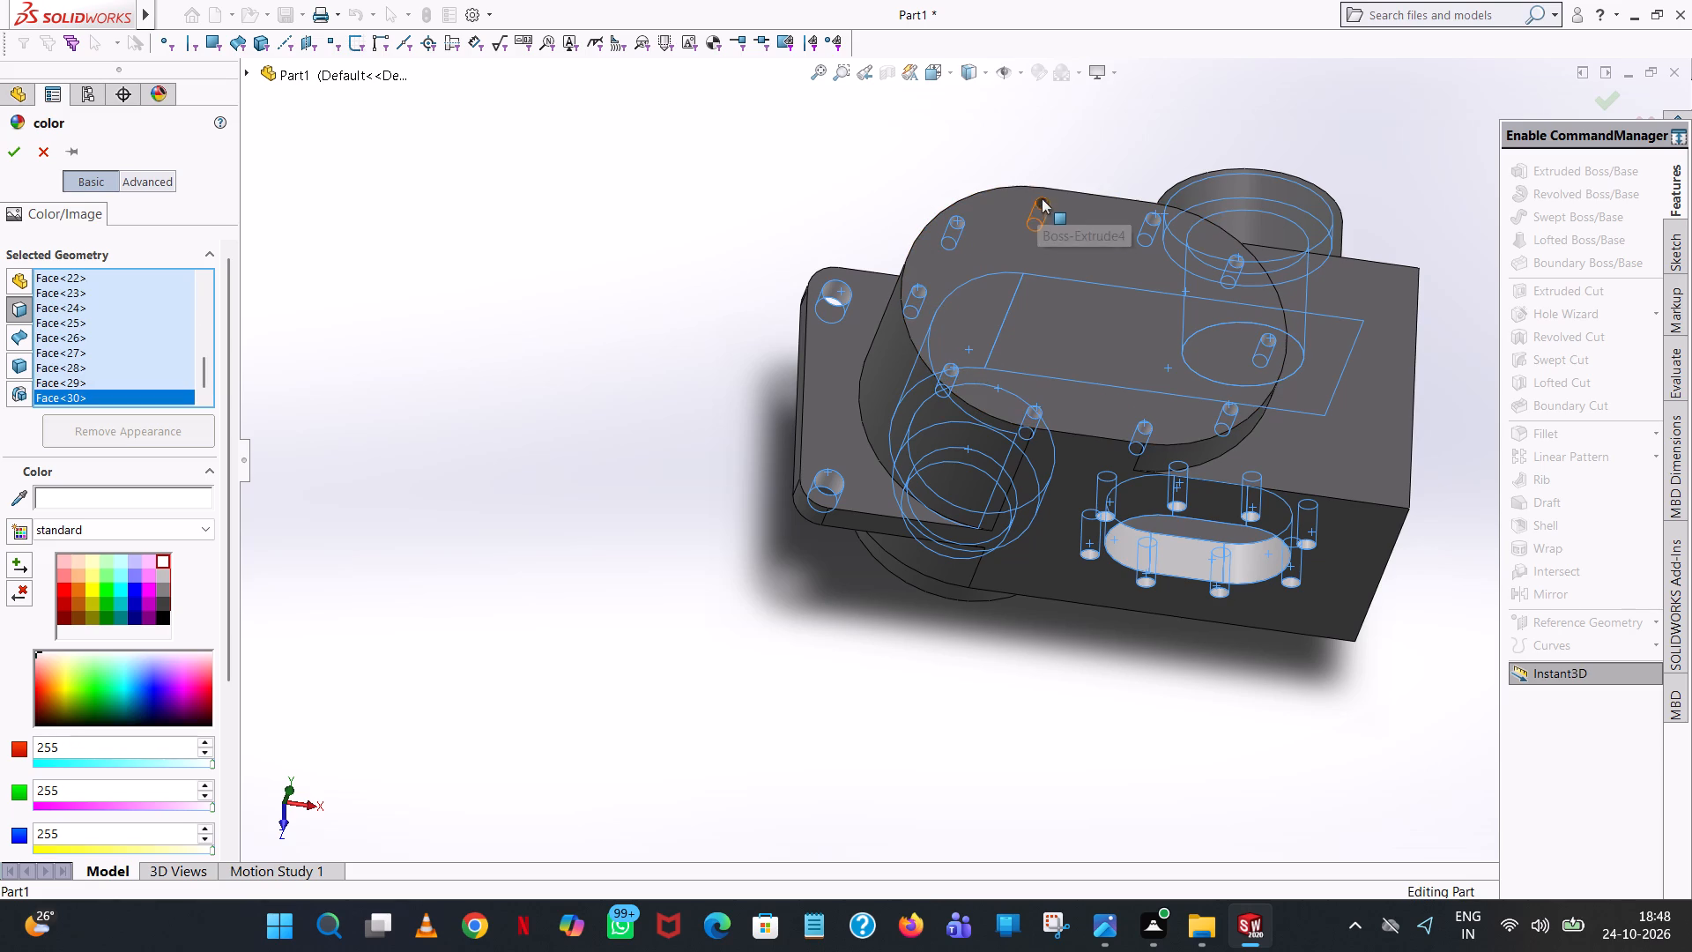
{"action": "left_click", "coordinate": [1044, 198]}
{"action": "middle_click_drag", "start_coordinate": [1339, 182], "coordinate": [1340, 192]}
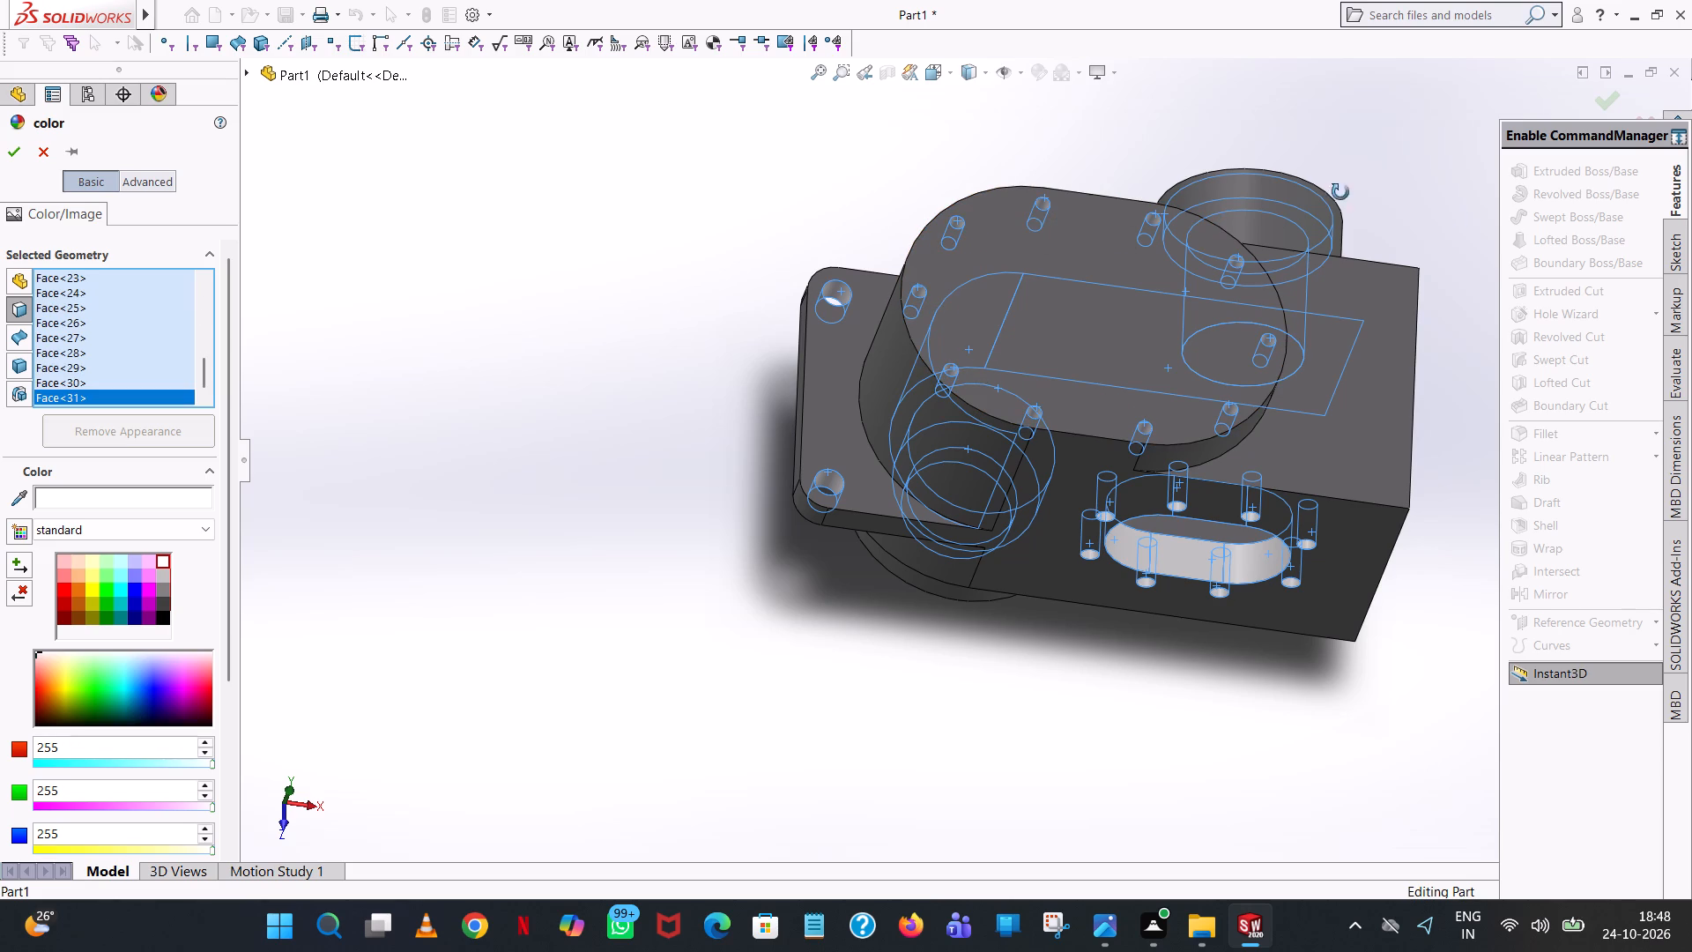
Add the interior cavity face visible through the bolted side slot to the white face selection.
{"action": "middle_click_drag", "start_coordinate": [1340, 192], "coordinate": [1348, 265]}
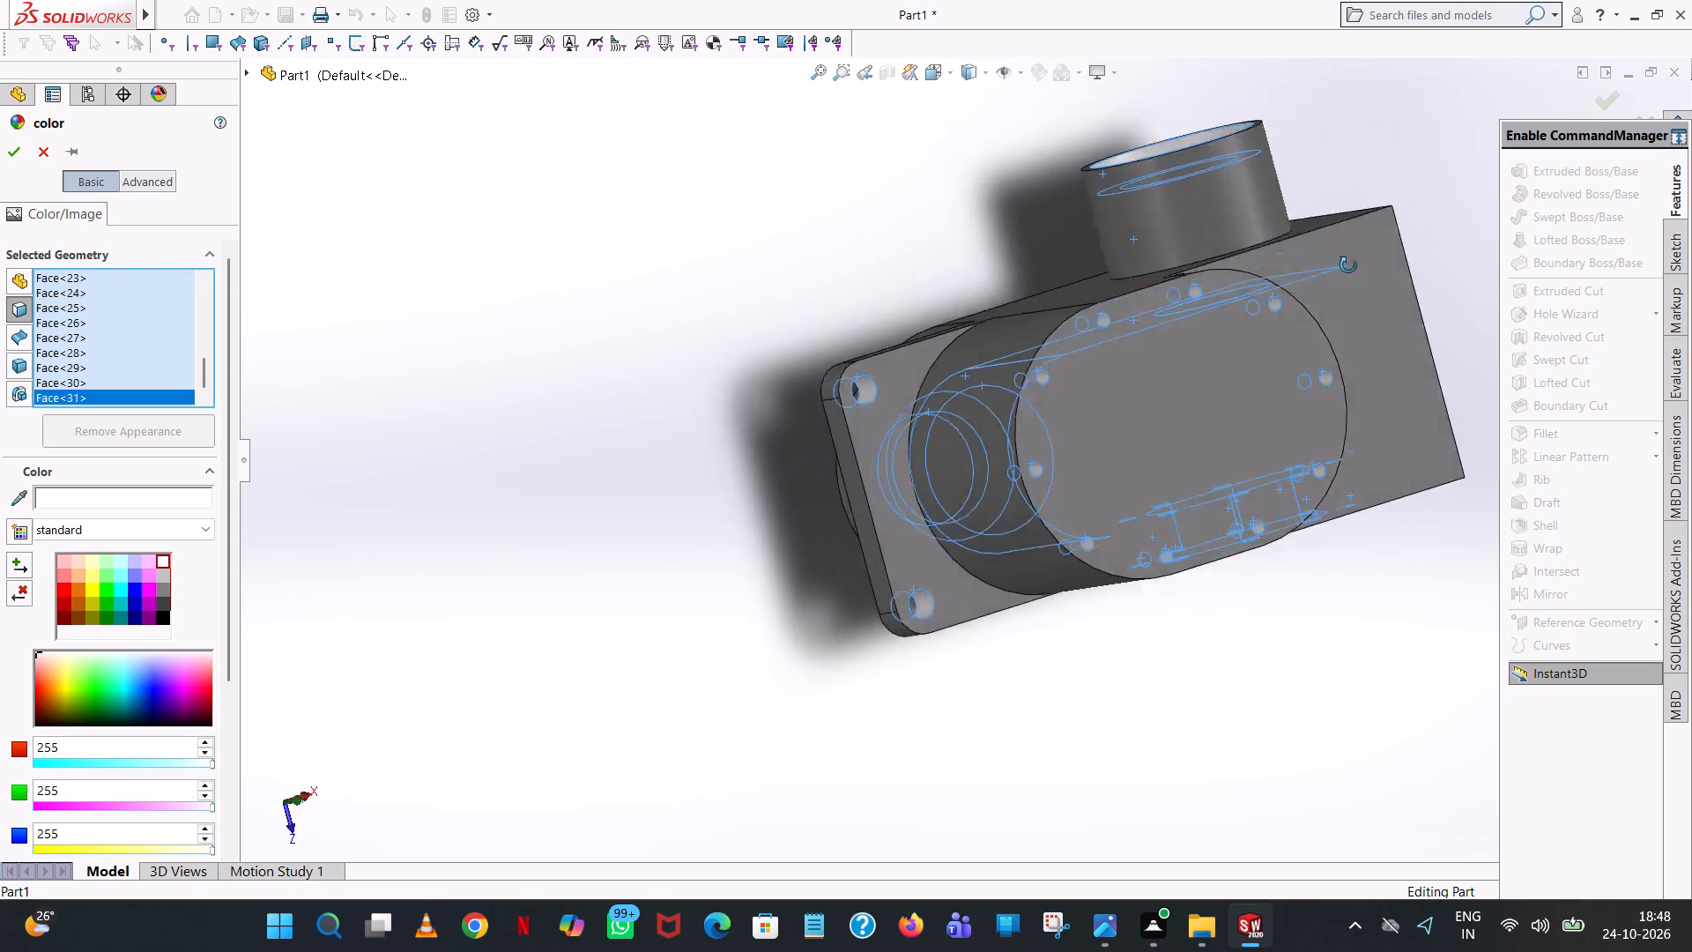
{"action": "middle_click_drag", "start_coordinate": [1348, 265], "coordinate": [1298, 13]}
{"action": "scroll", "coordinate": [1244, 453], "scroll_direction": "up", "scroll_amount": 1}
{"action": "middle_click_drag", "start_coordinate": [1244, 453], "coordinate": [1213, 286]}
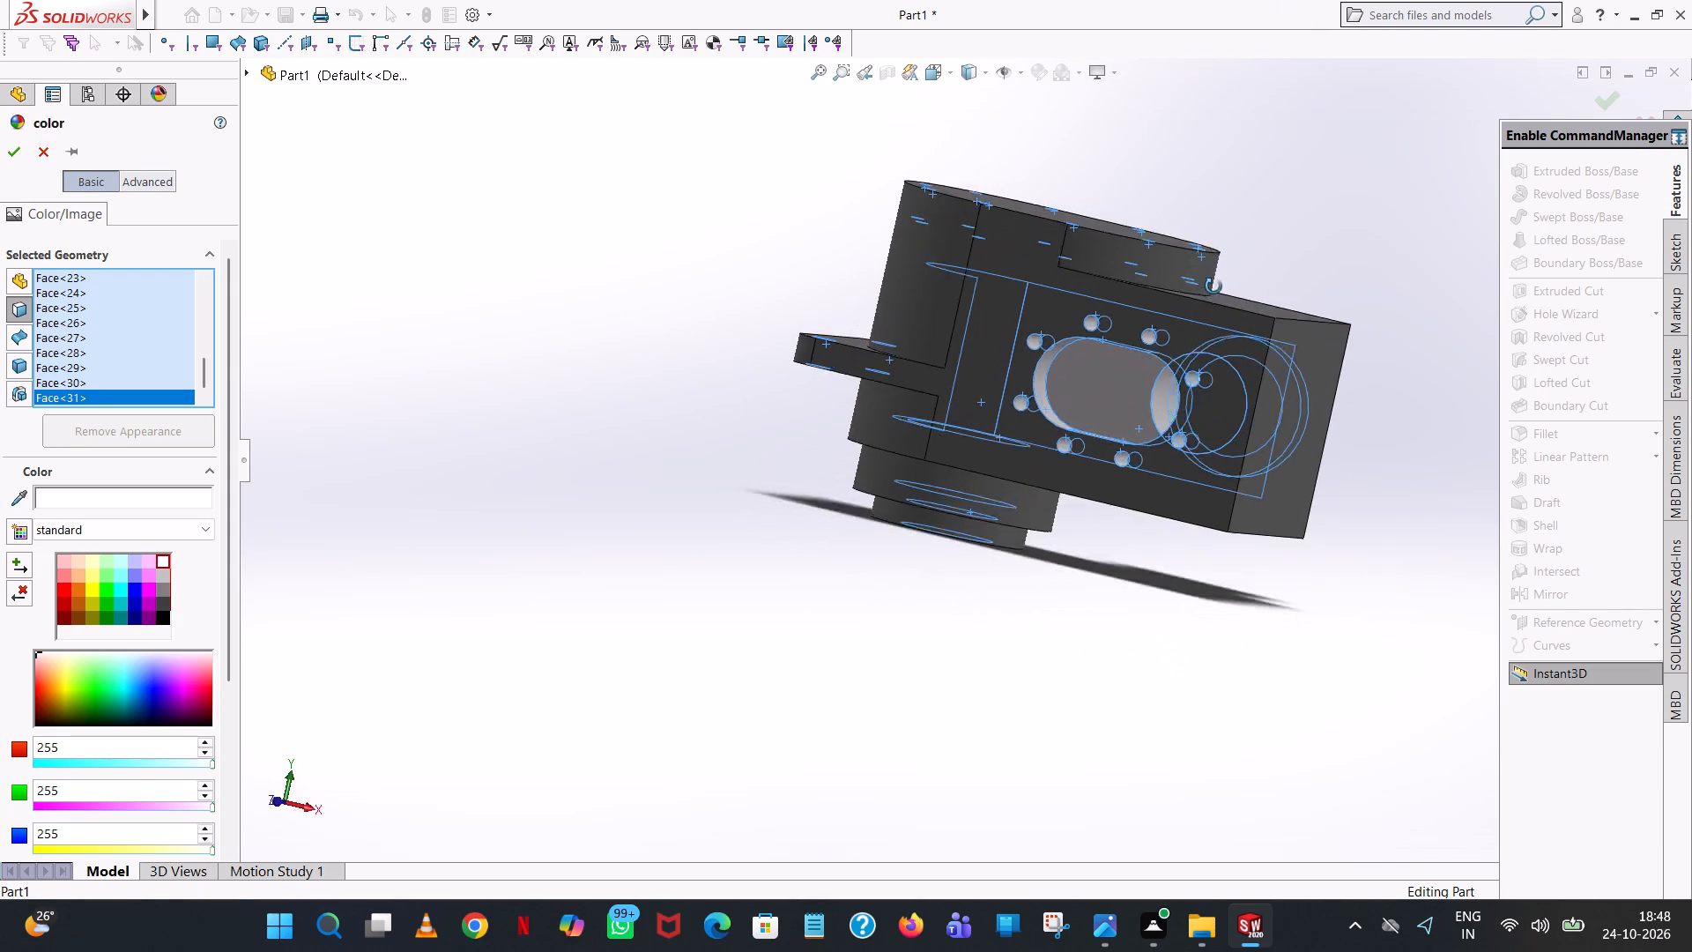
{"action": "middle_click_drag", "start_coordinate": [1213, 286], "coordinate": [1243, 240]}
{"action": "middle_click", "coordinate": [1243, 238]}
{"action": "scroll", "coordinate": [1210, 328], "scroll_direction": "down", "scroll_amount": 8}
{"action": "middle_click_drag", "start_coordinate": [934, 426], "coordinate": [931, 334]}
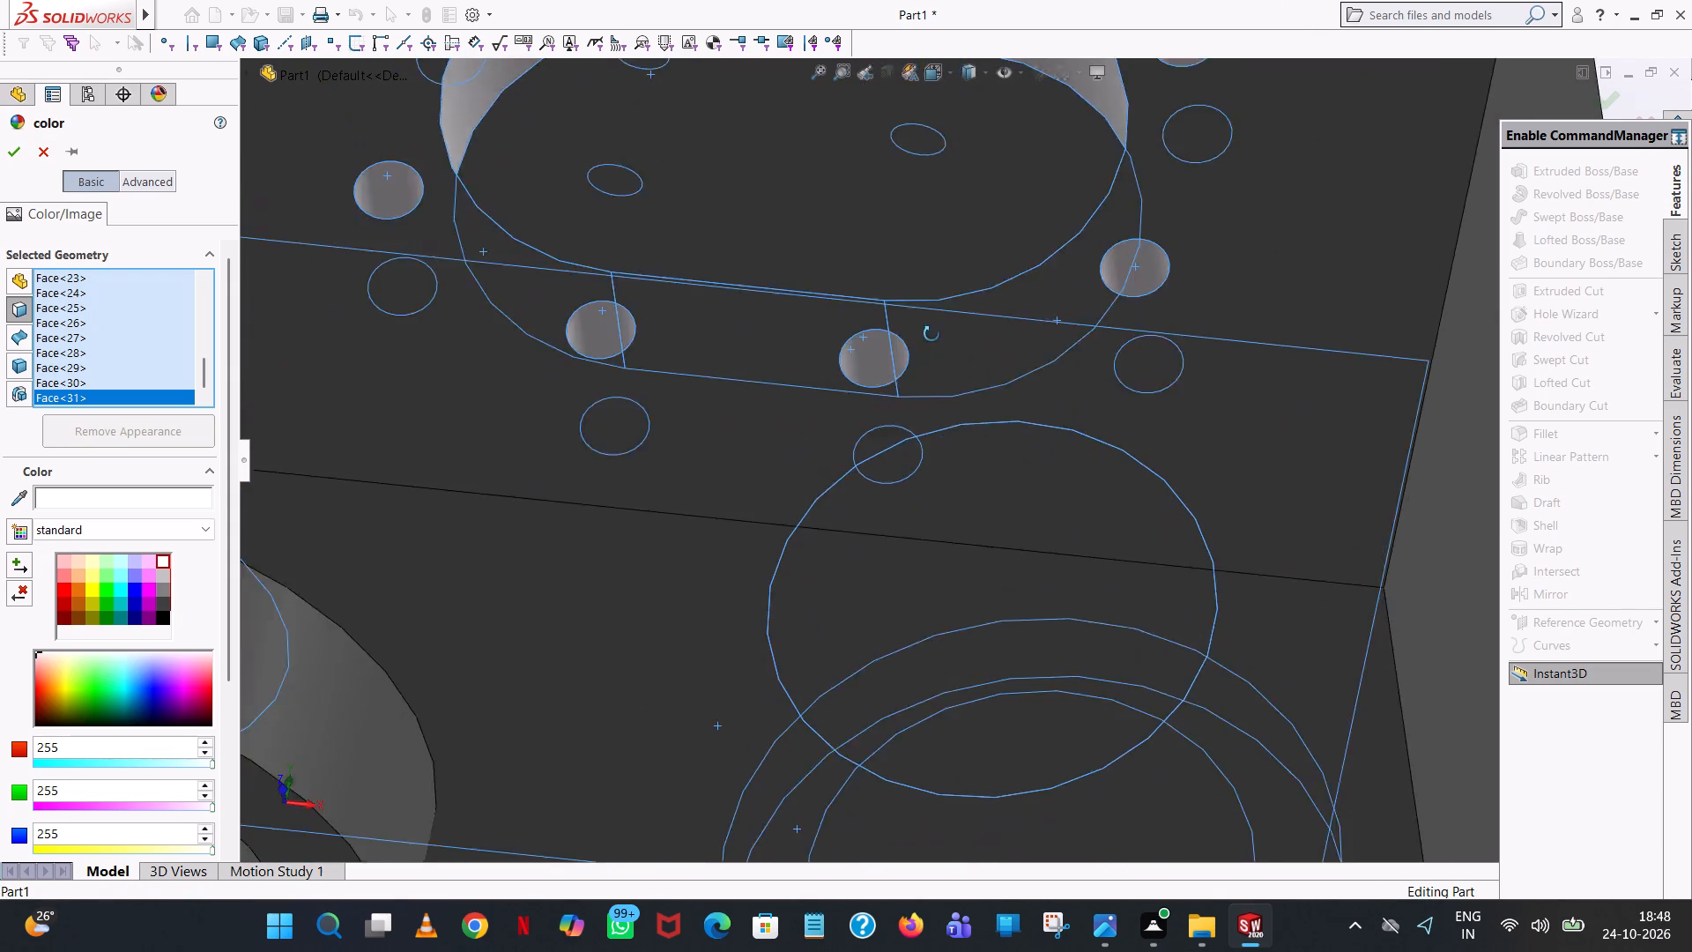
{"action": "middle_click_drag", "start_coordinate": [931, 334], "coordinate": [943, 374]}
{"action": "left_click", "coordinate": [970, 235]}
{"action": "scroll", "coordinate": [970, 236], "scroll_direction": "up", "scroll_amount": 6}
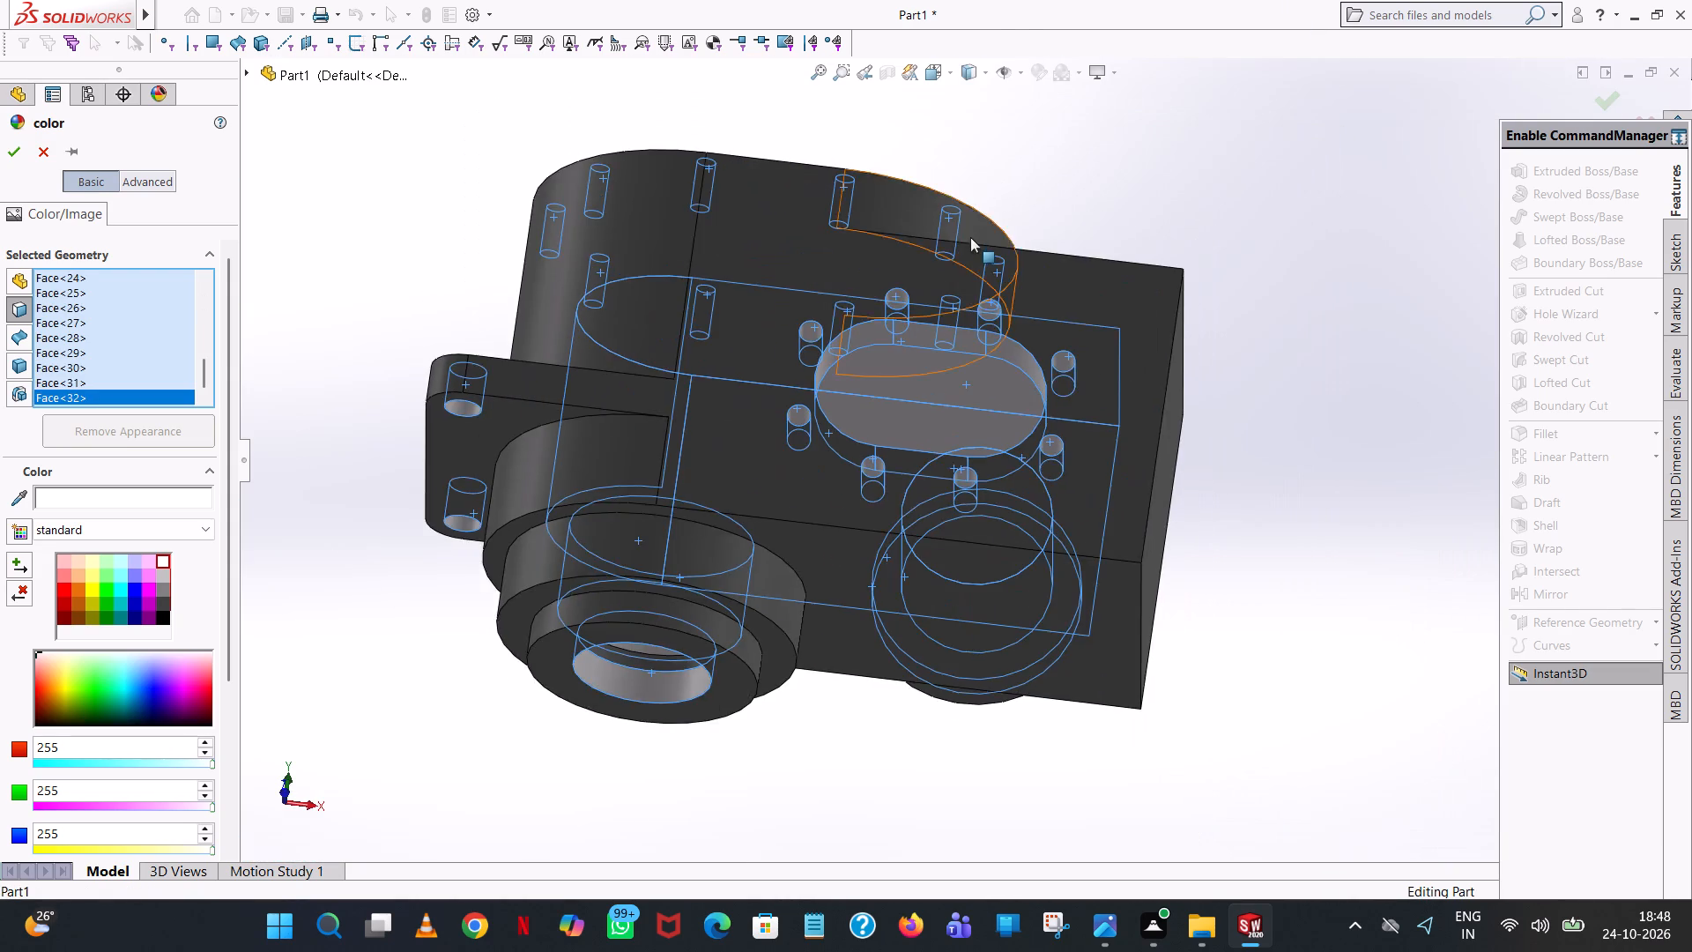
Add the interior face seen through the round side boss's bore and apply white to all selected faces.
{"action": "middle_click_drag", "start_coordinate": [970, 237], "coordinate": [714, 0]}
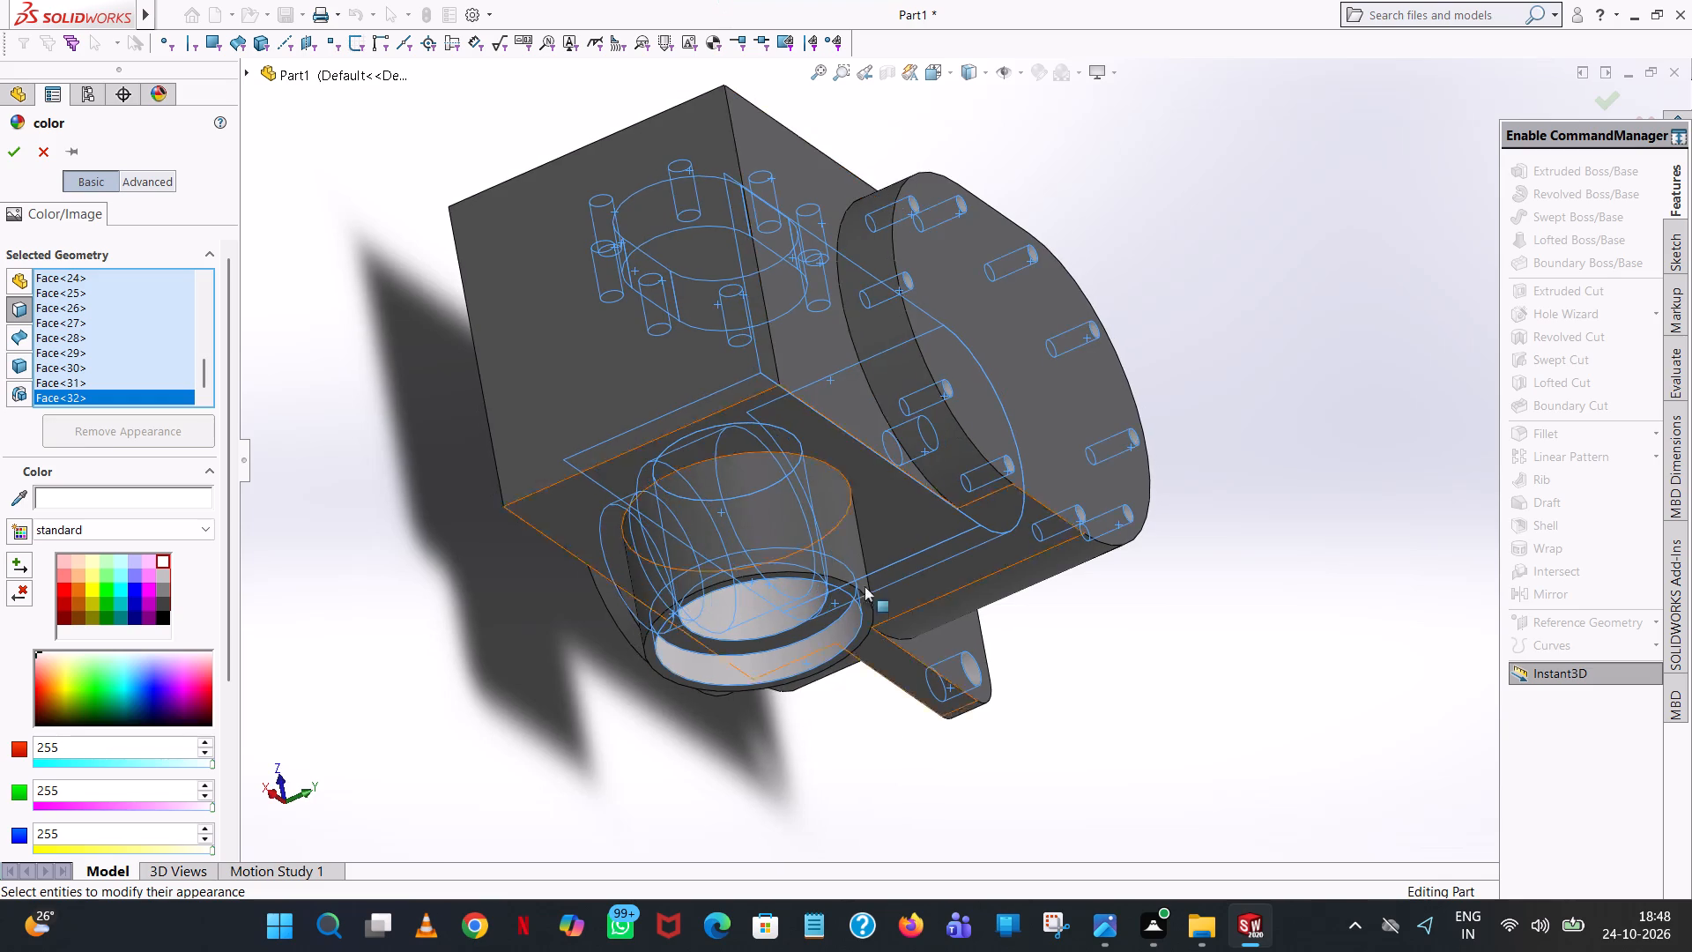
{"action": "middle_click_drag", "start_coordinate": [894, 720], "coordinate": [908, 465]}
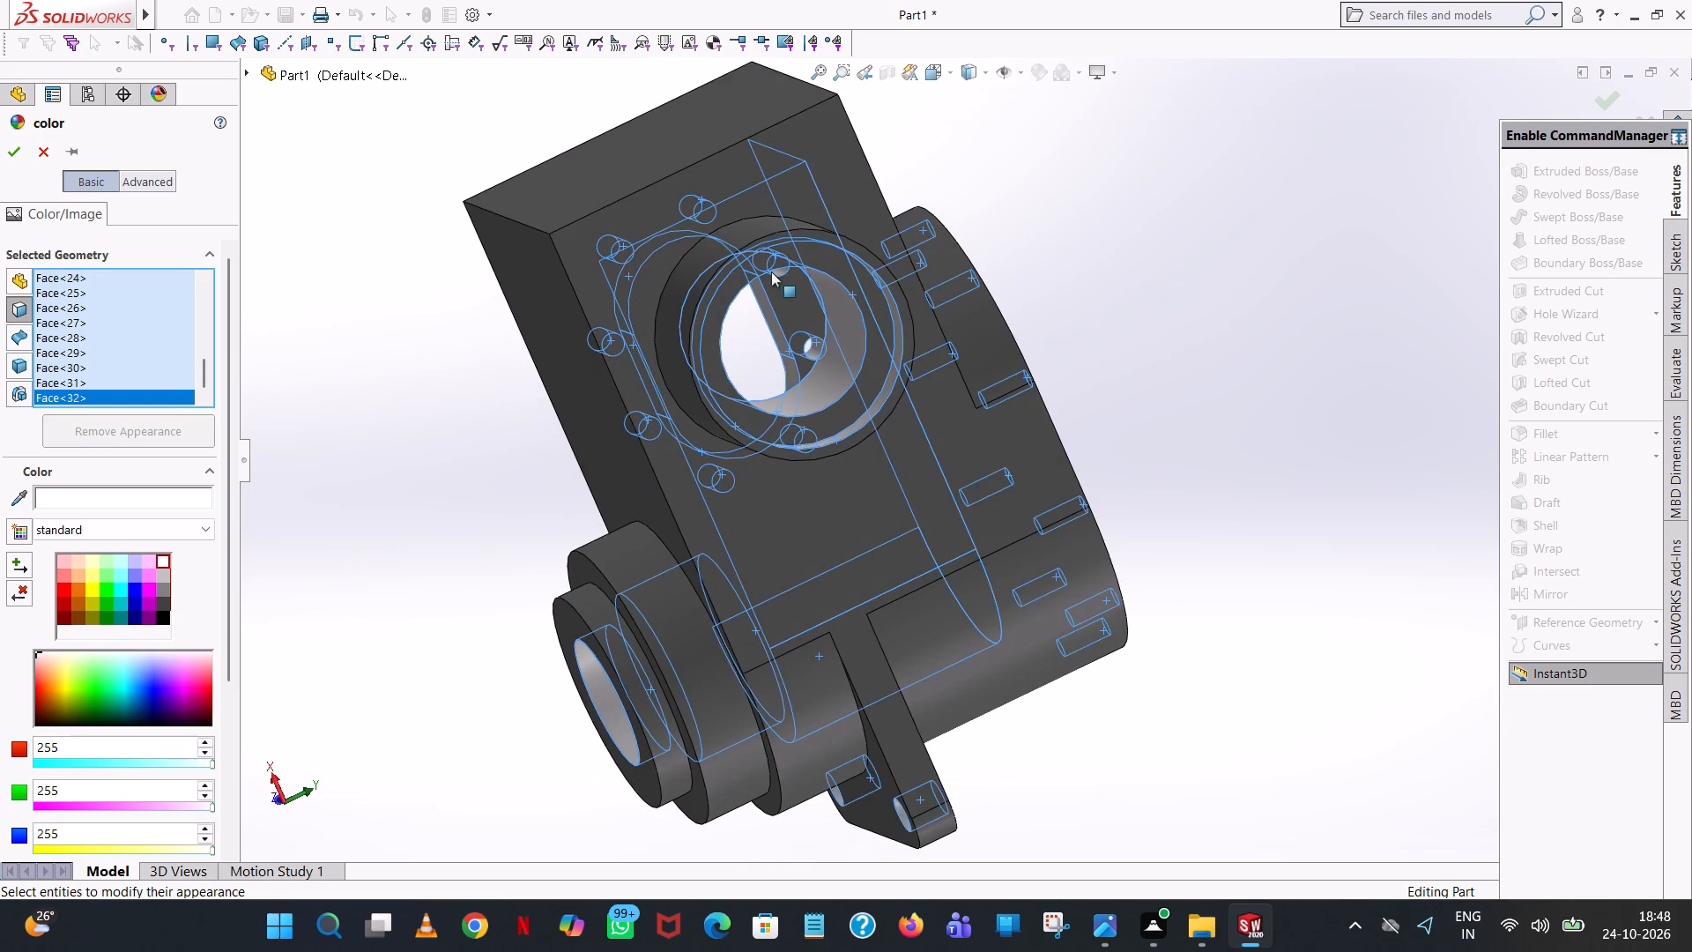
{"action": "scroll", "coordinate": [798, 289], "scroll_direction": "up", "scroll_amount": 1}
{"action": "scroll", "coordinate": [805, 295], "scroll_direction": "down", "scroll_amount": 8}
{"action": "left_click", "coordinate": [1000, 539]}
{"action": "scroll", "coordinate": [998, 545], "scroll_direction": "up", "scroll_amount": 6}
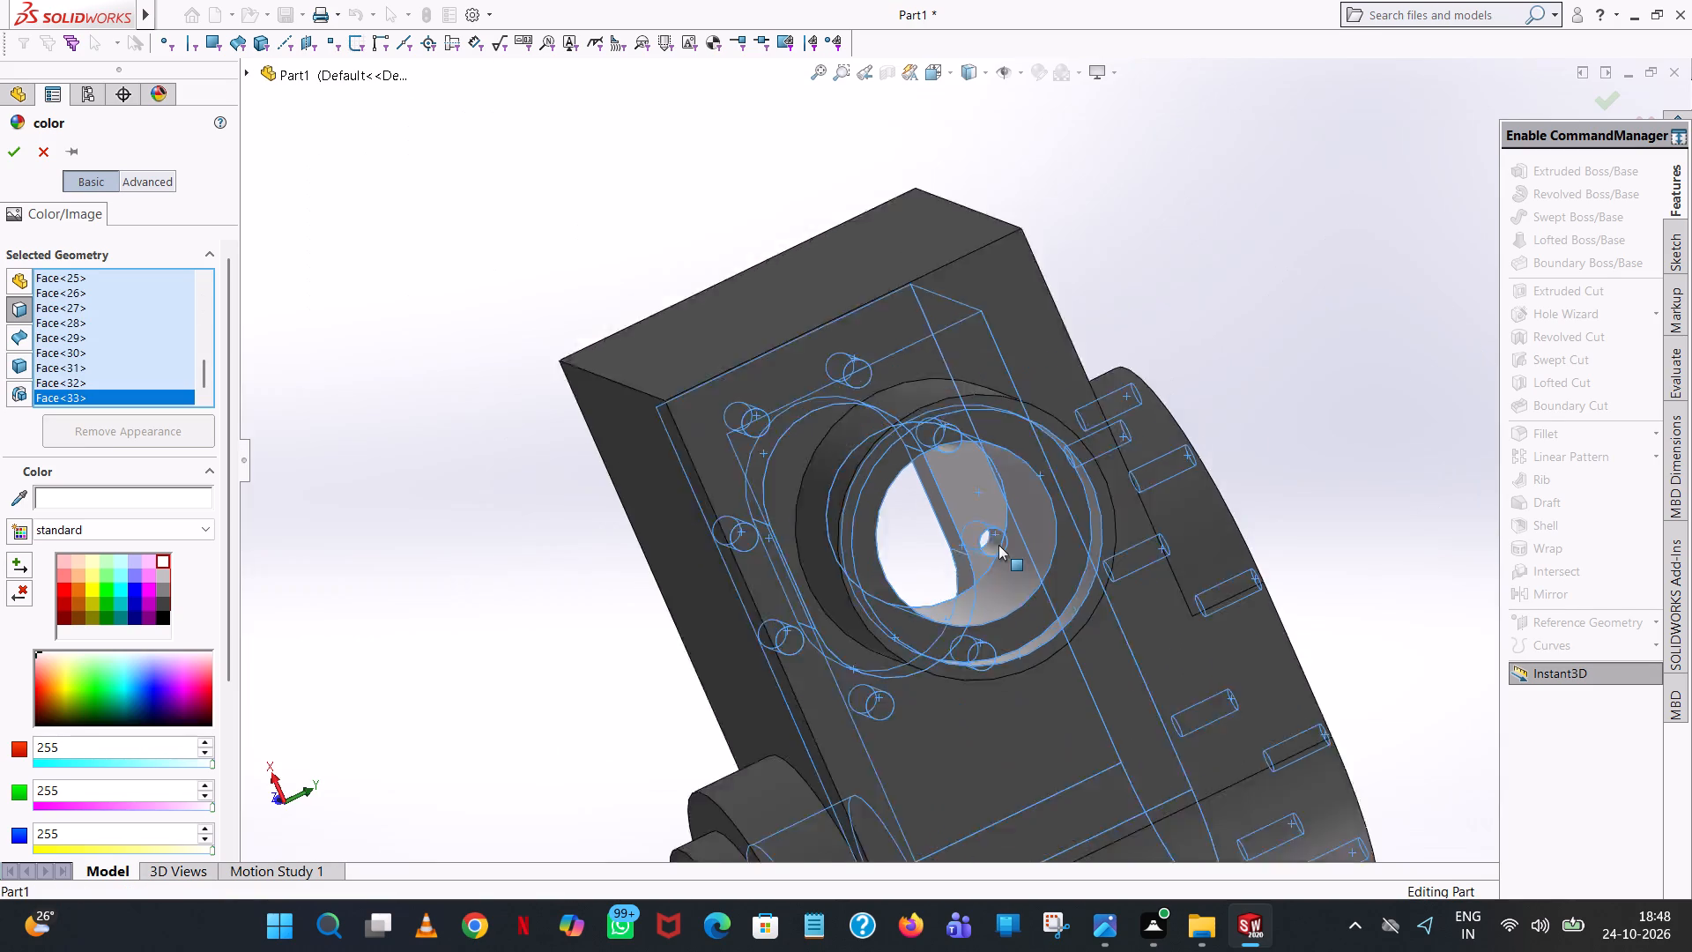
{"action": "scroll", "coordinate": [998, 545], "scroll_direction": "up", "scroll_amount": 1}
{"action": "middle_click_drag", "start_coordinate": [998, 545], "coordinate": [1296, 823]}
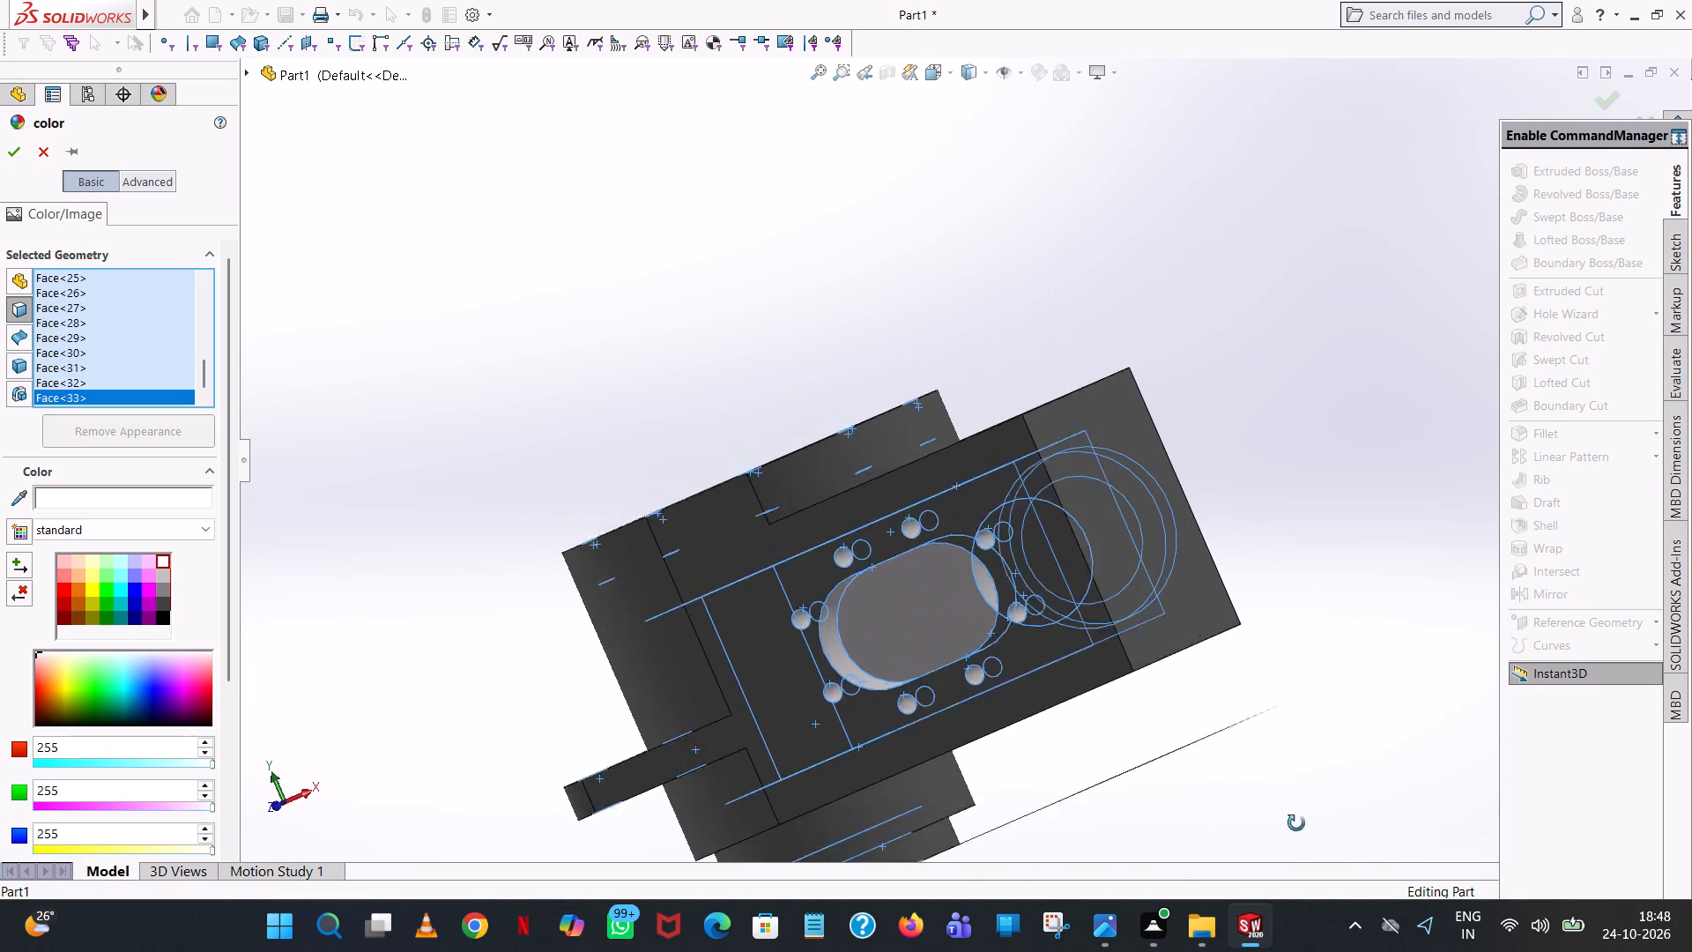
{"action": "middle_click_drag", "start_coordinate": [1296, 823], "coordinate": [1310, 846]}
{"action": "scroll", "coordinate": [1310, 846], "scroll_direction": "up", "scroll_amount": 1}
{"action": "left_click", "coordinate": [10, 156]}
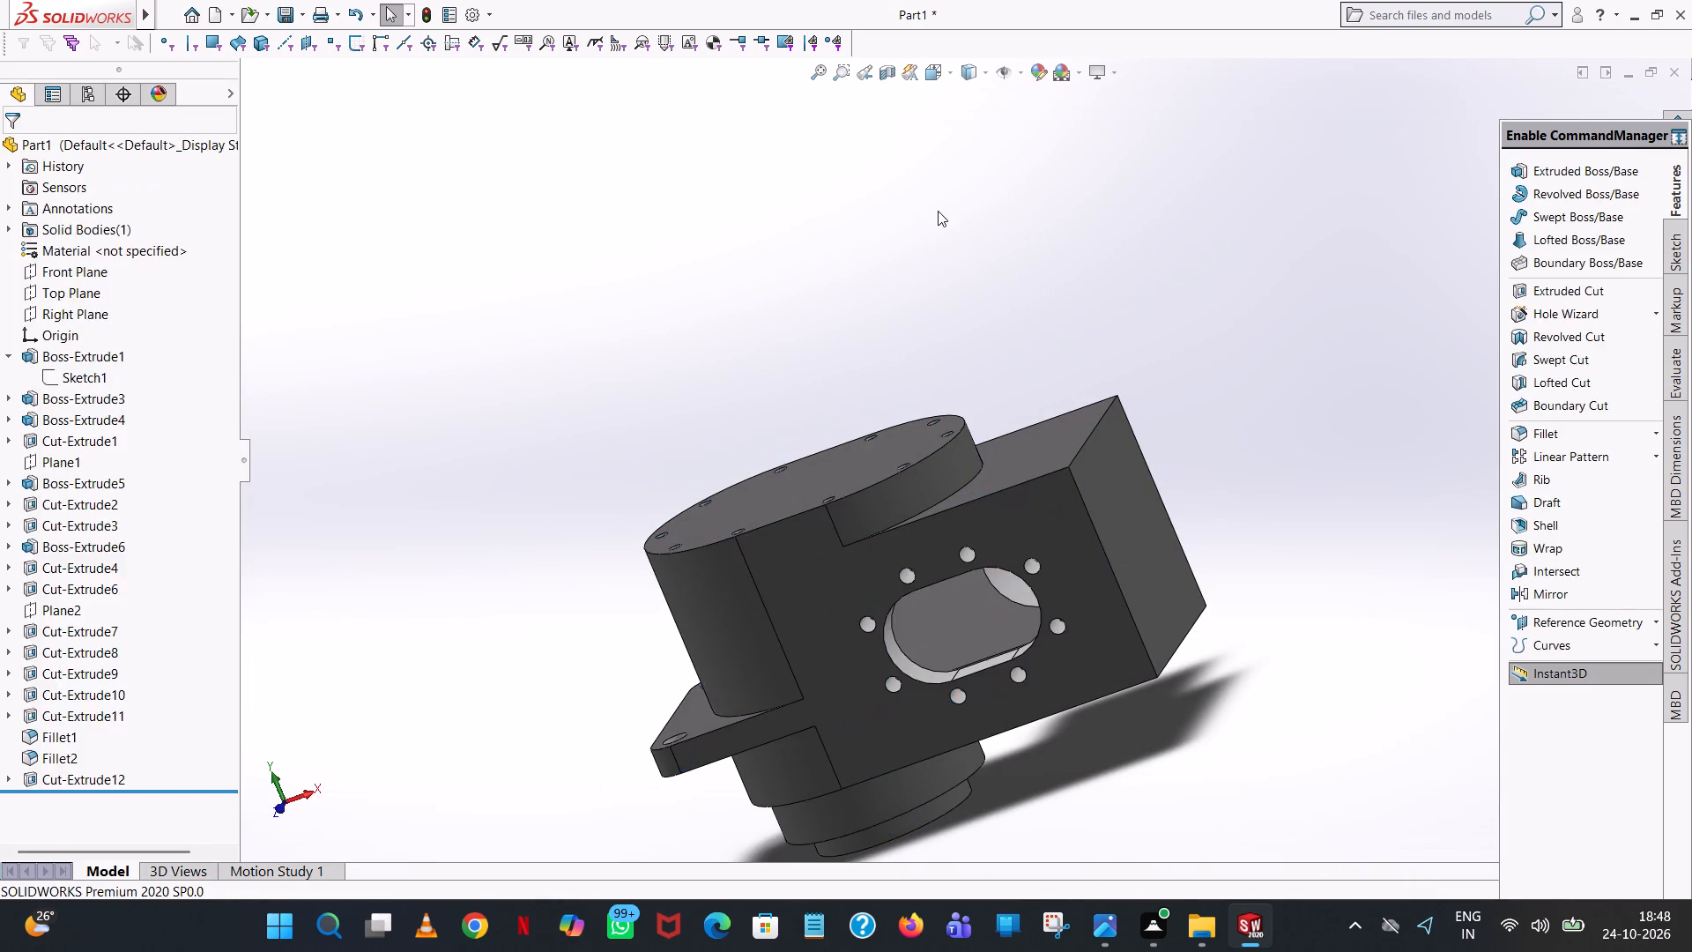
Start an extruded-cut sketch on the oval boss's top face and draw a 50 mm radius circle centred on the origin.
{"action": "left_click", "coordinate": [938, 211]}
{"action": "middle_click_drag", "start_coordinate": [961, 251], "coordinate": [1180, 483]}
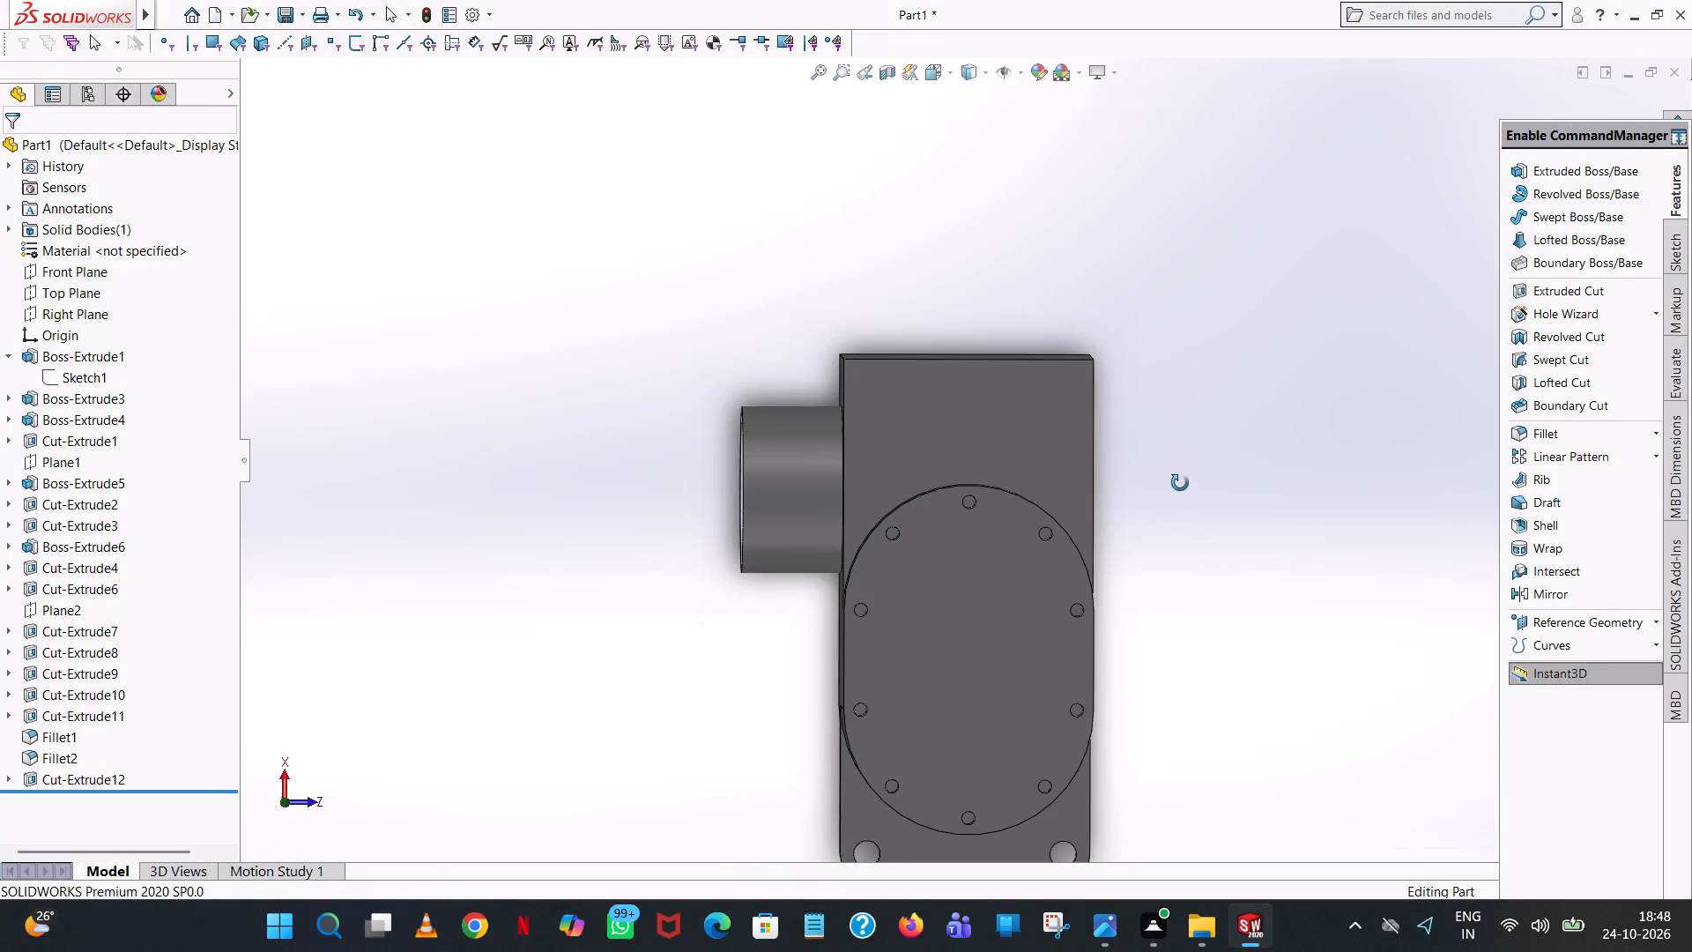
{"action": "middle_click_drag", "start_coordinate": [1180, 483], "coordinate": [1181, 484]}
{"action": "middle_click_drag", "start_coordinate": [1218, 532], "coordinate": [1219, 467]}
{"action": "scroll", "coordinate": [1221, 531], "scroll_direction": "up", "scroll_amount": 1}
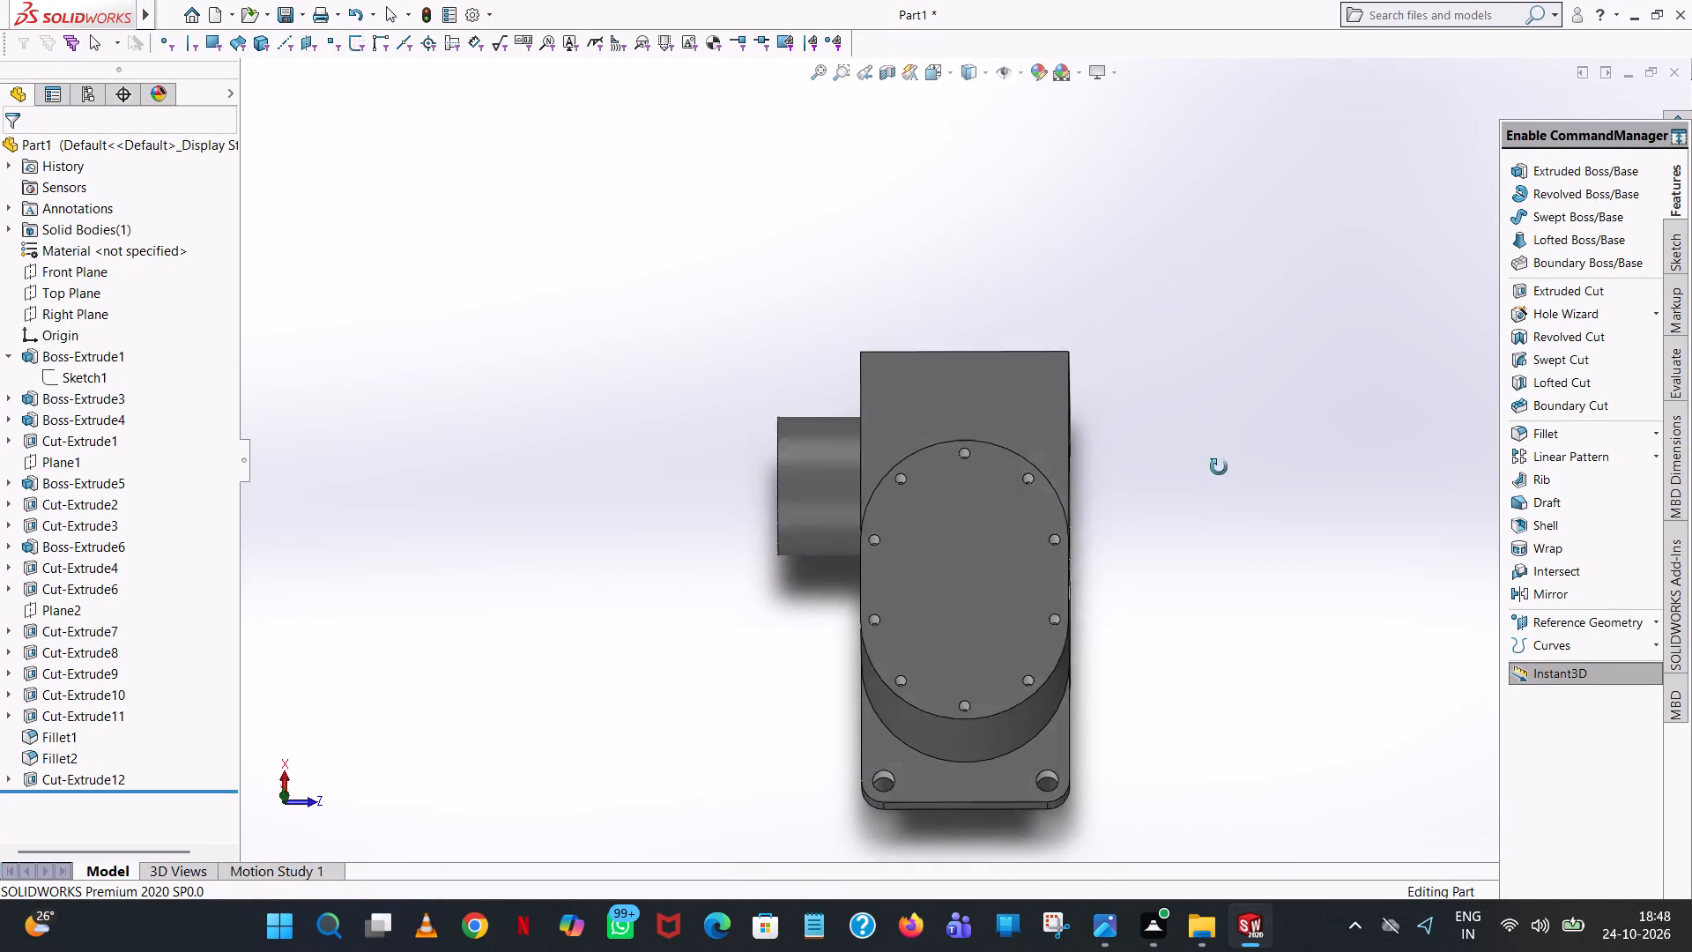
{"action": "middle_click_drag", "start_coordinate": [1219, 467], "coordinate": [1216, 513]}
{"action": "scroll", "coordinate": [1216, 513], "scroll_direction": "up", "scroll_amount": 1}
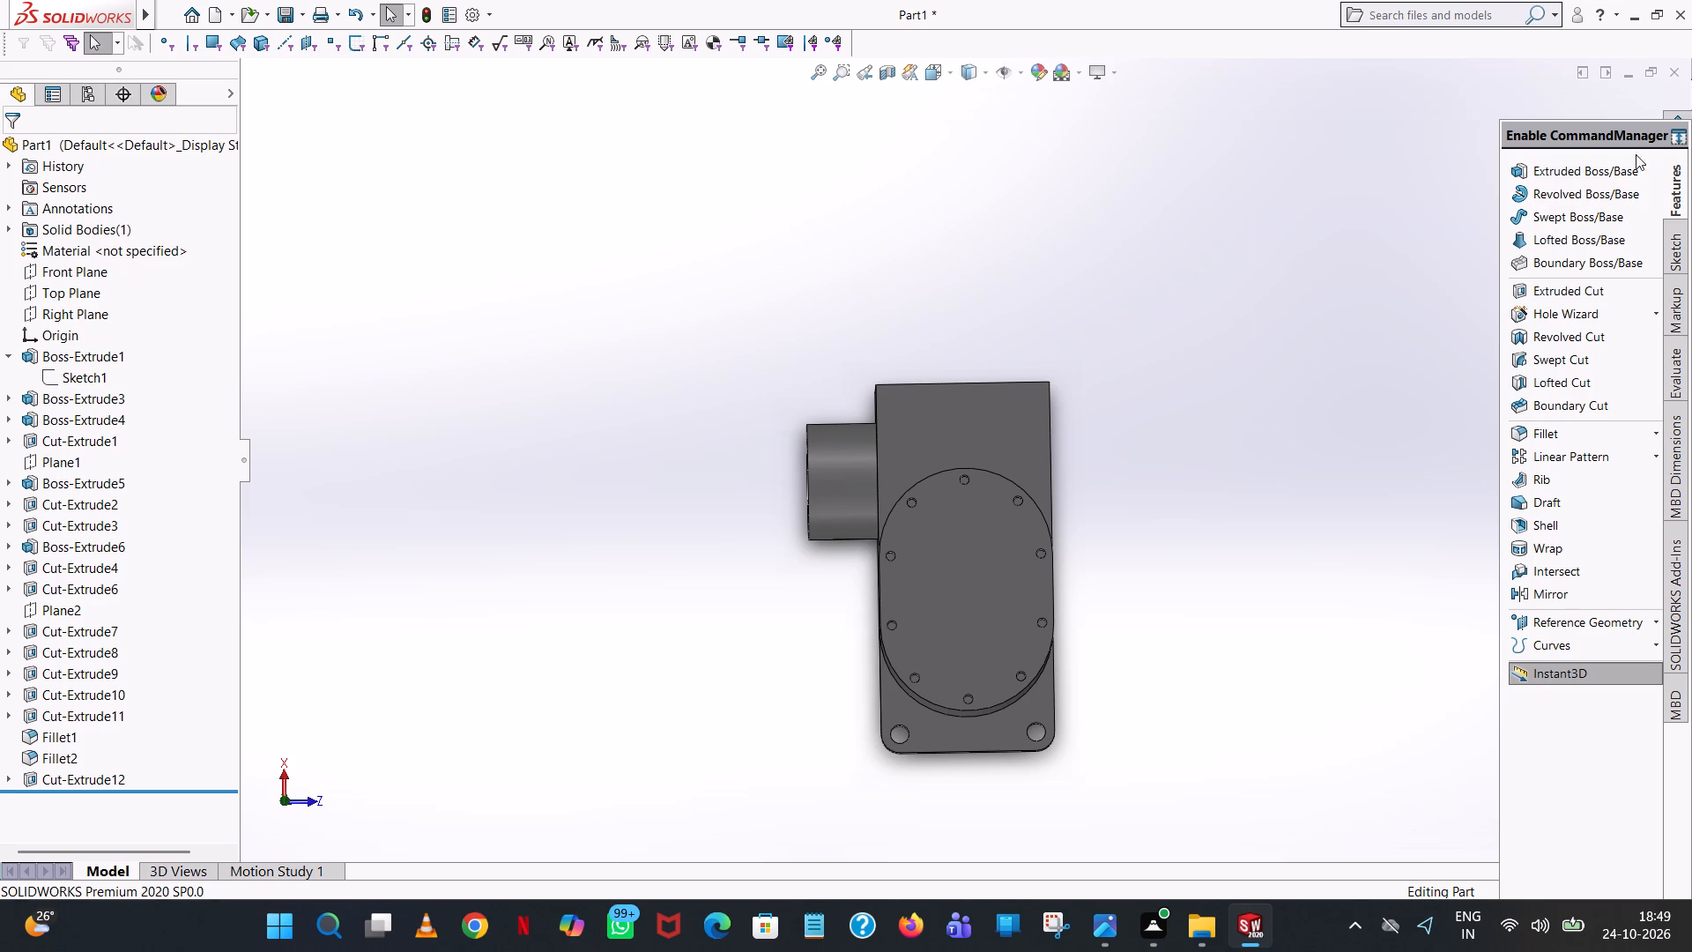
{"action": "left_click", "coordinate": [1562, 286]}
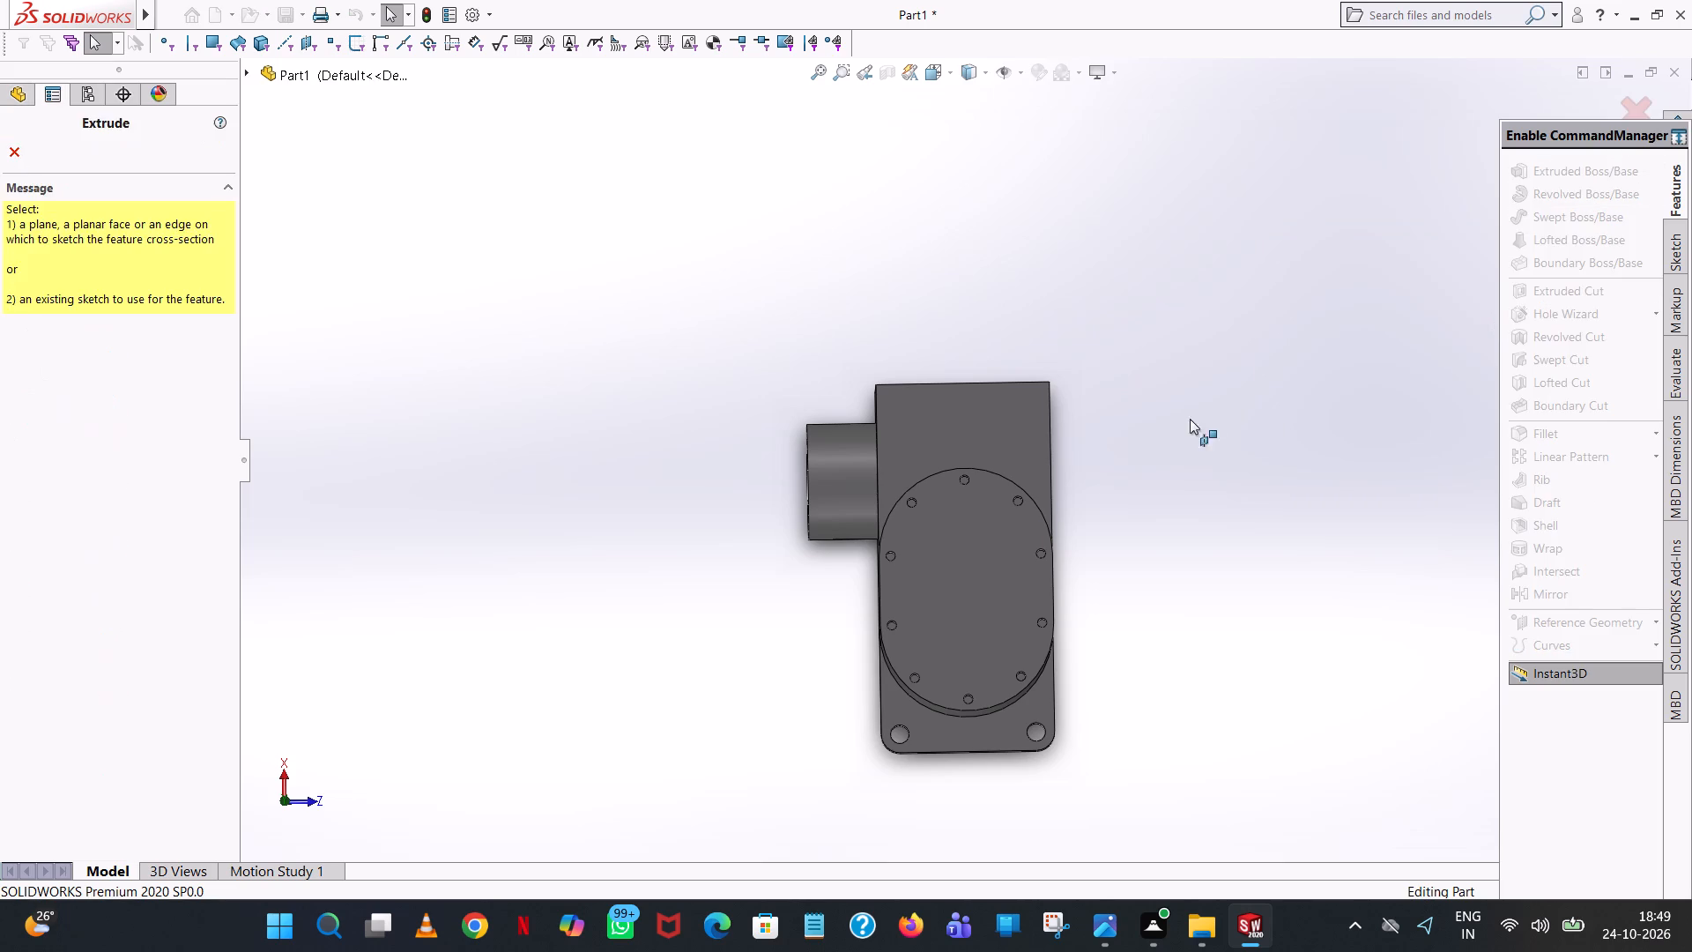
{"action": "left_click", "coordinate": [972, 549]}
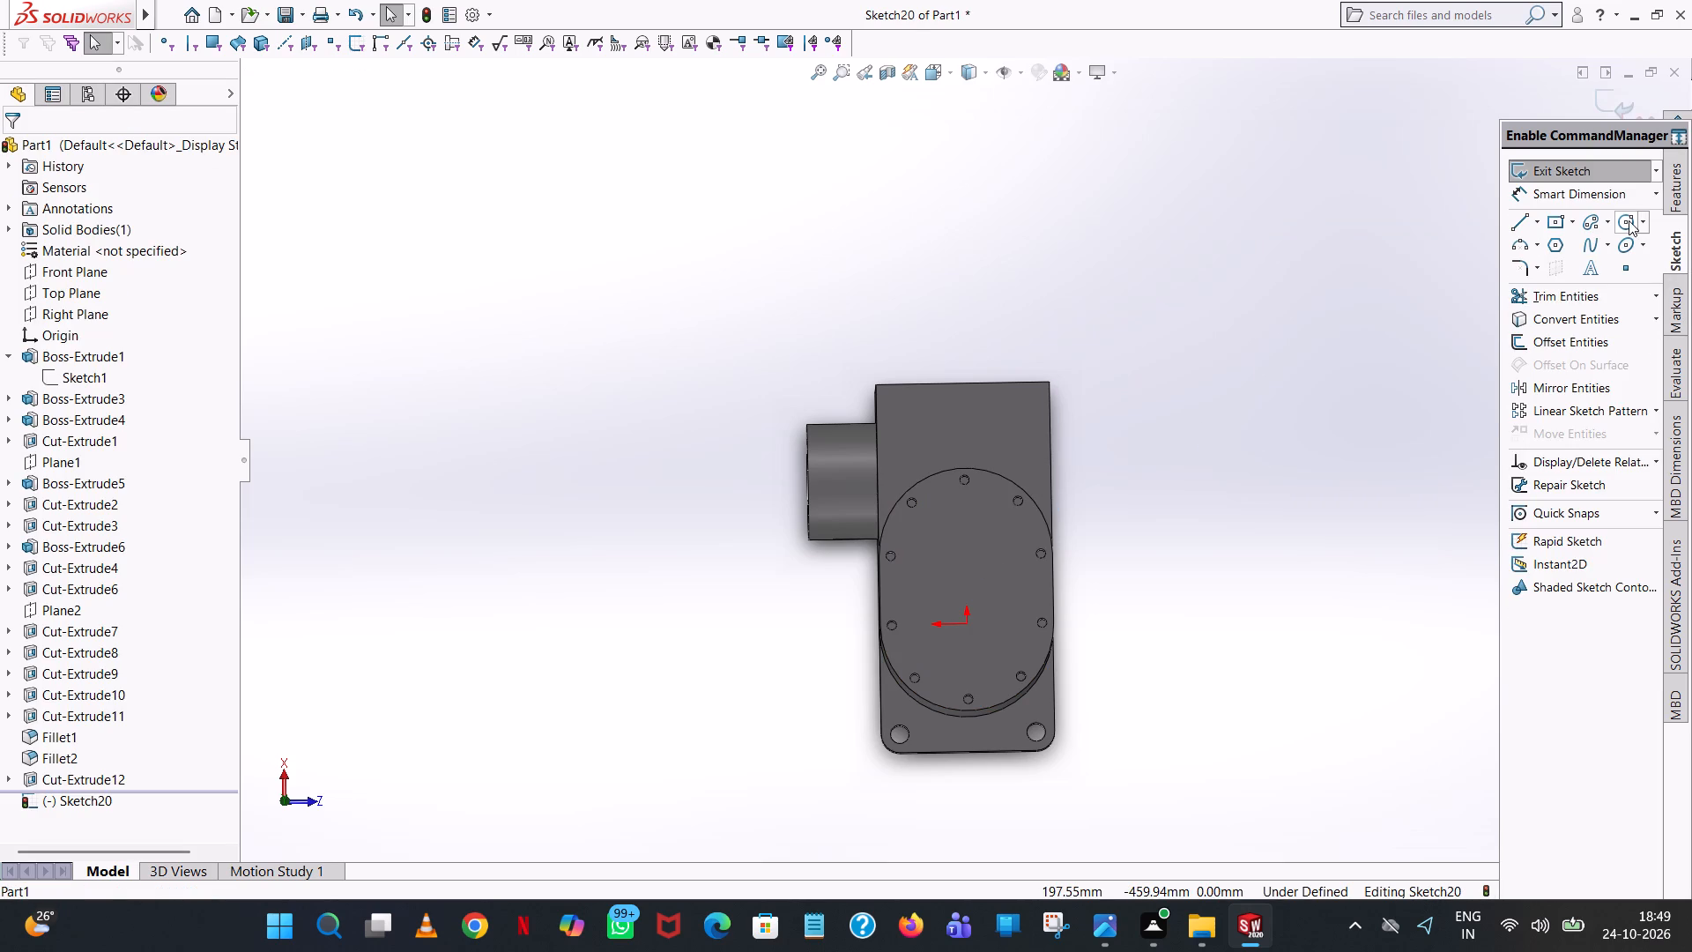
{"action": "left_click", "coordinate": [1629, 220]}
{"action": "left_click", "coordinate": [965, 625]}
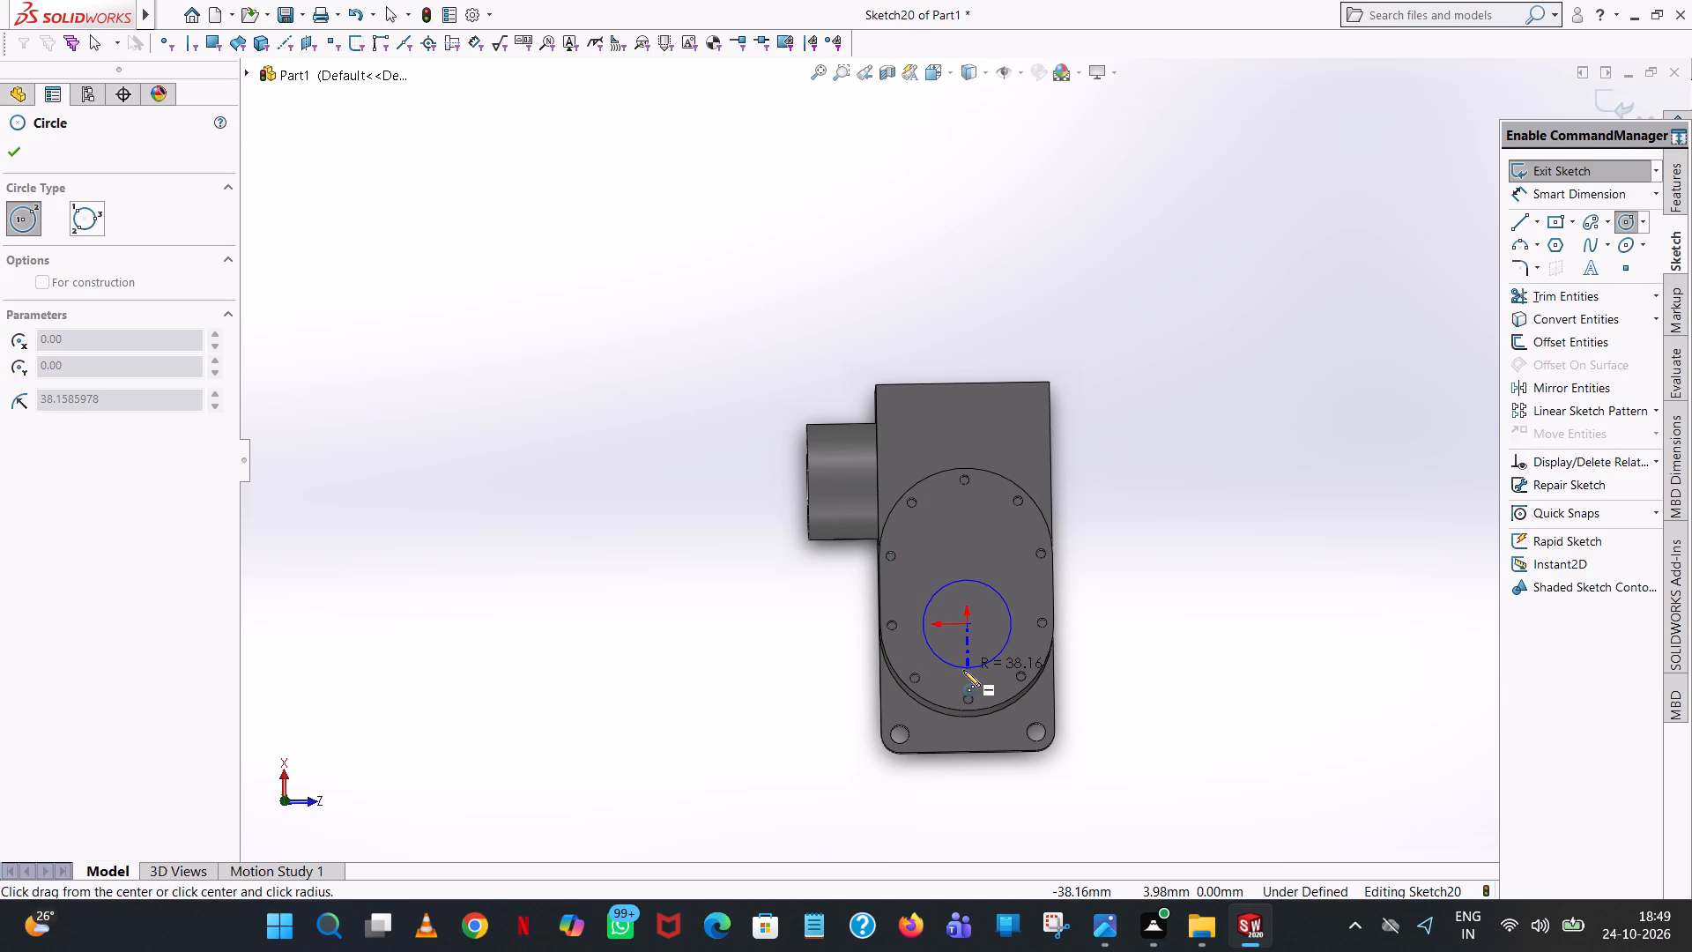
{"action": "left_click", "coordinate": [963, 670]}
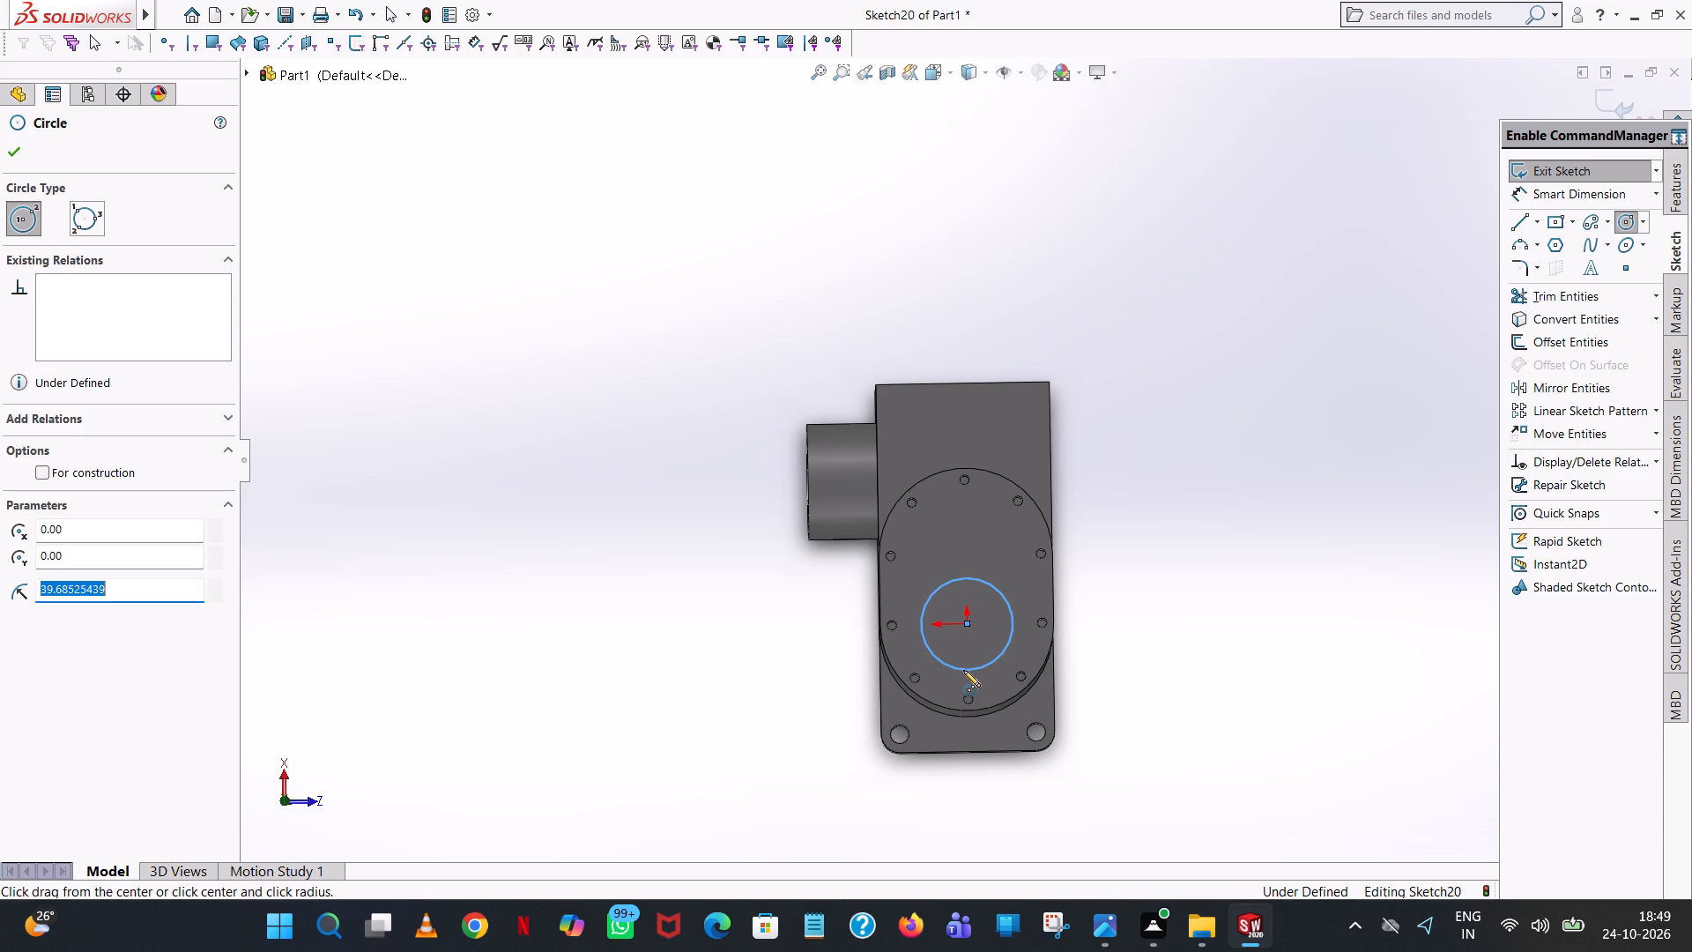
{"action": "type", "text": "50"}
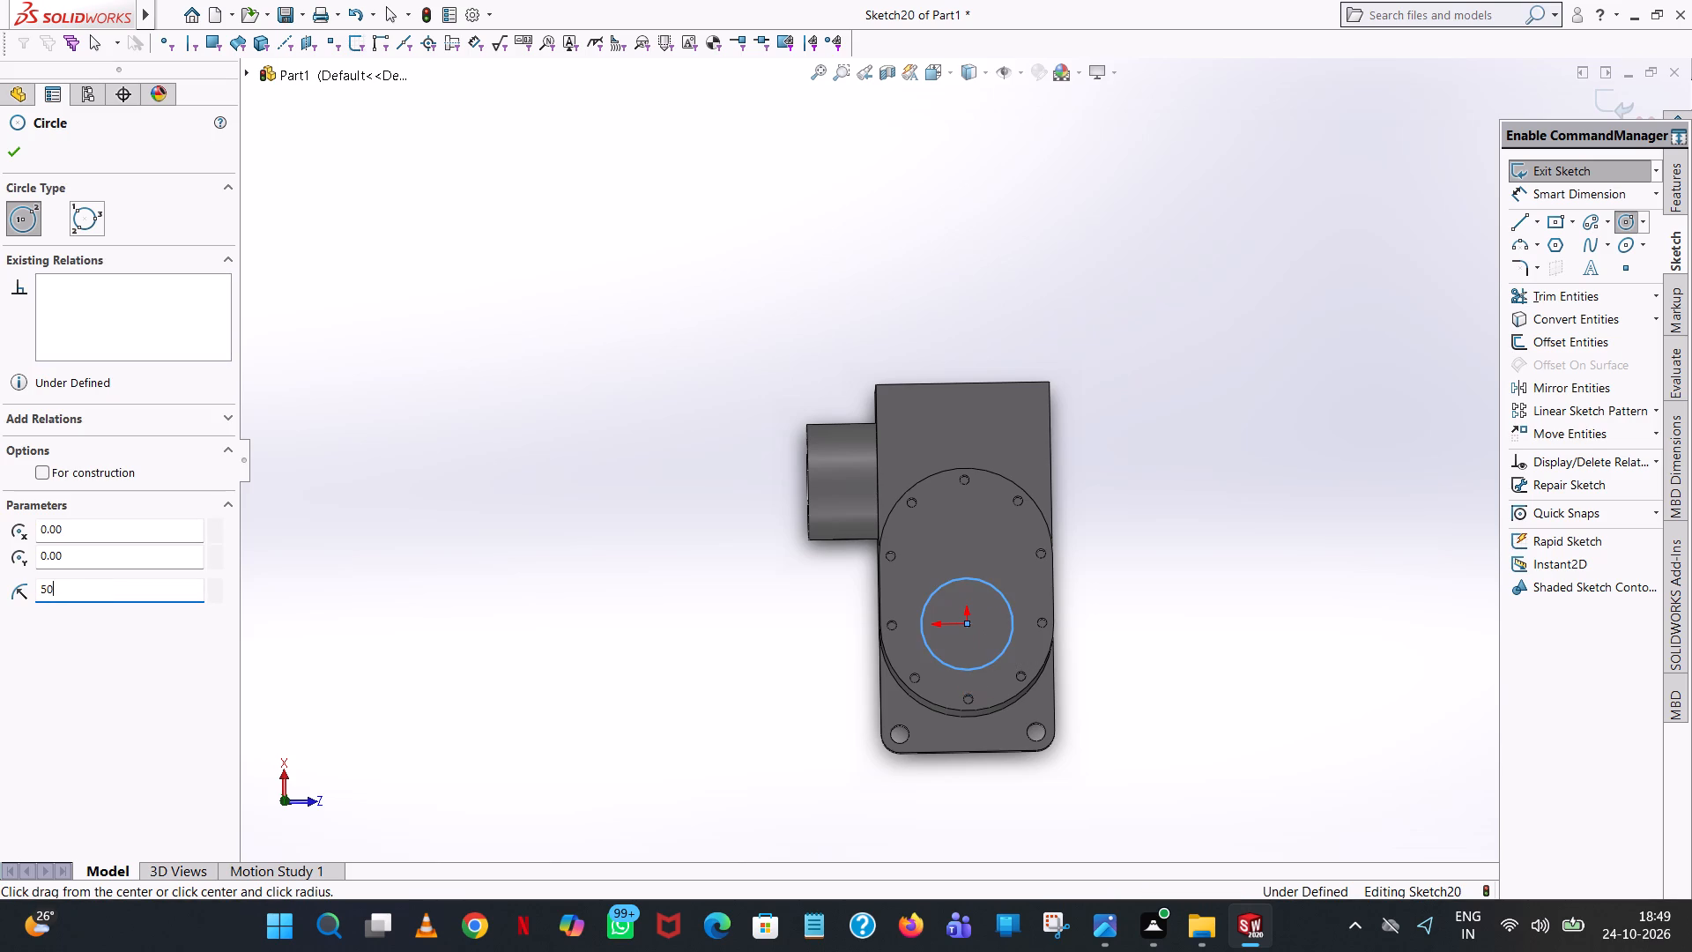
{"action": "key", "text": "Return"}
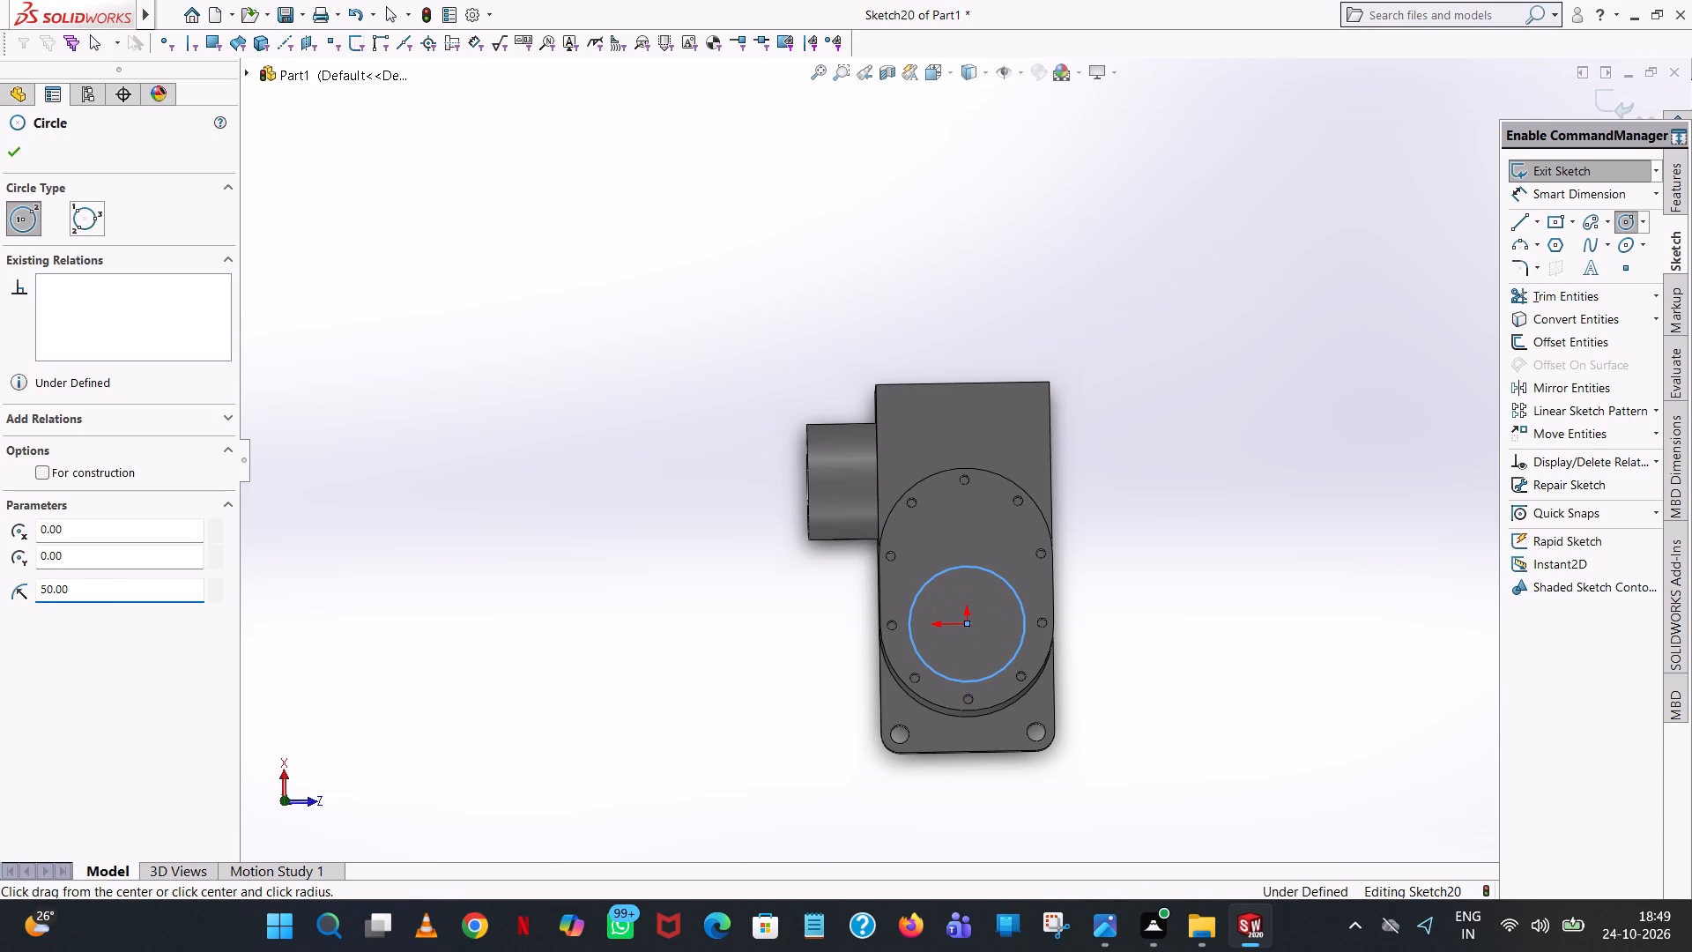
Draw a second 50 mm radius circle centred 60 mm from the origin, on the oval boss's other arc centre.
{"action": "left_click", "coordinate": [966, 555]}
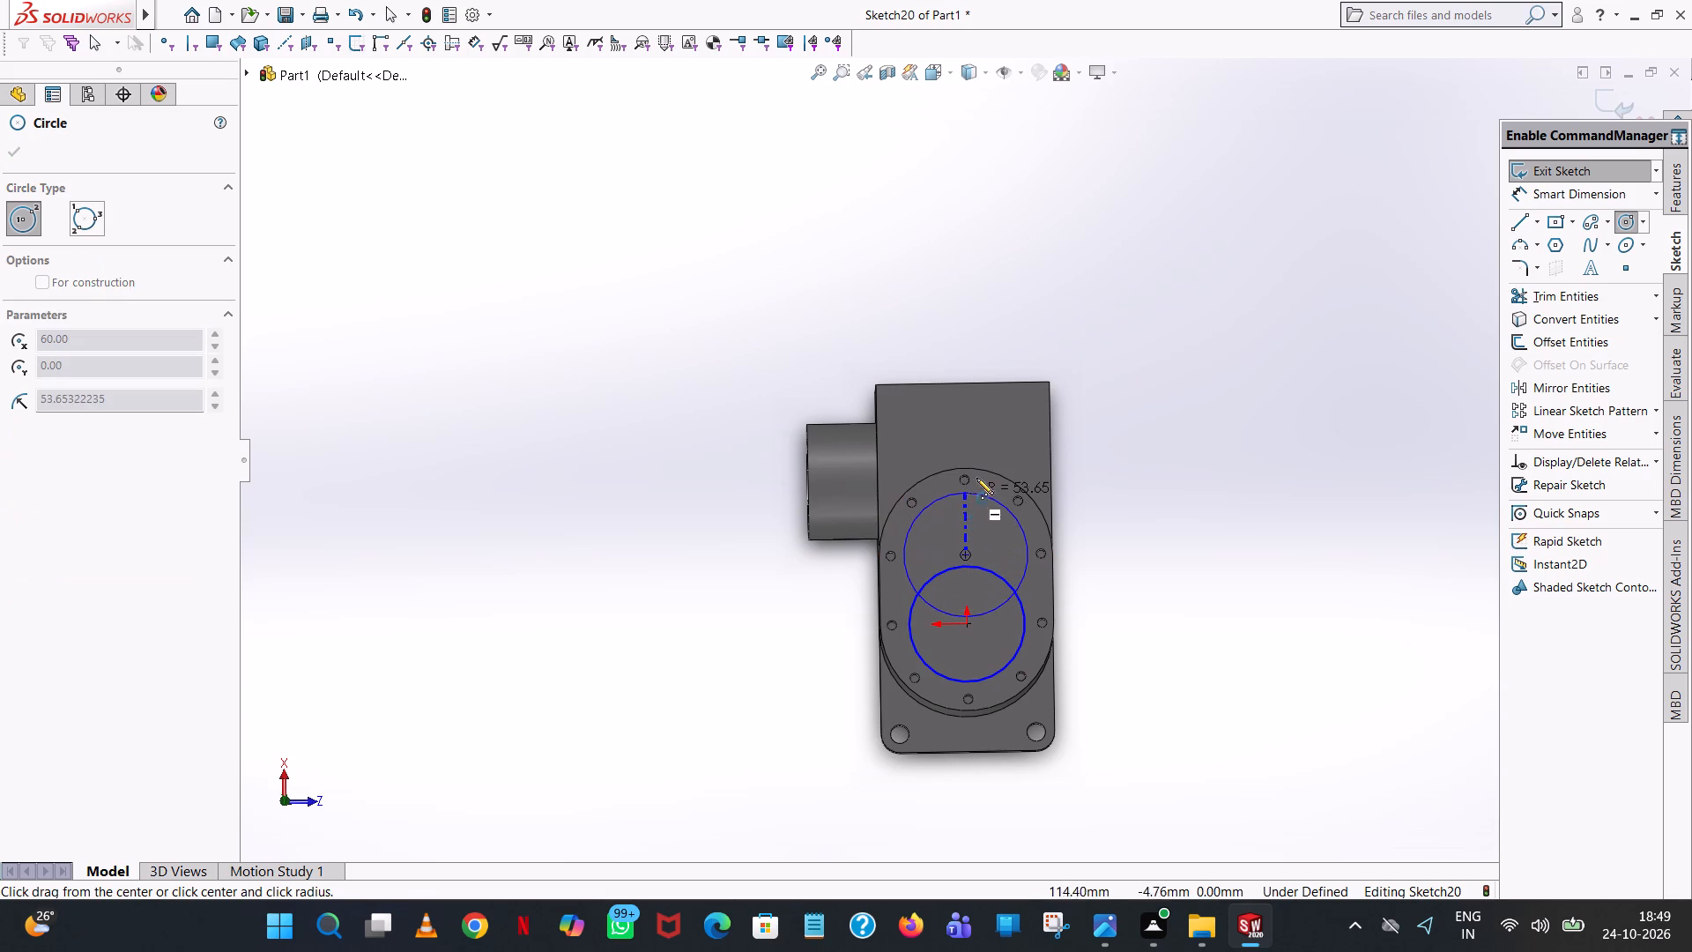
{"action": "left_click", "coordinate": [976, 491]}
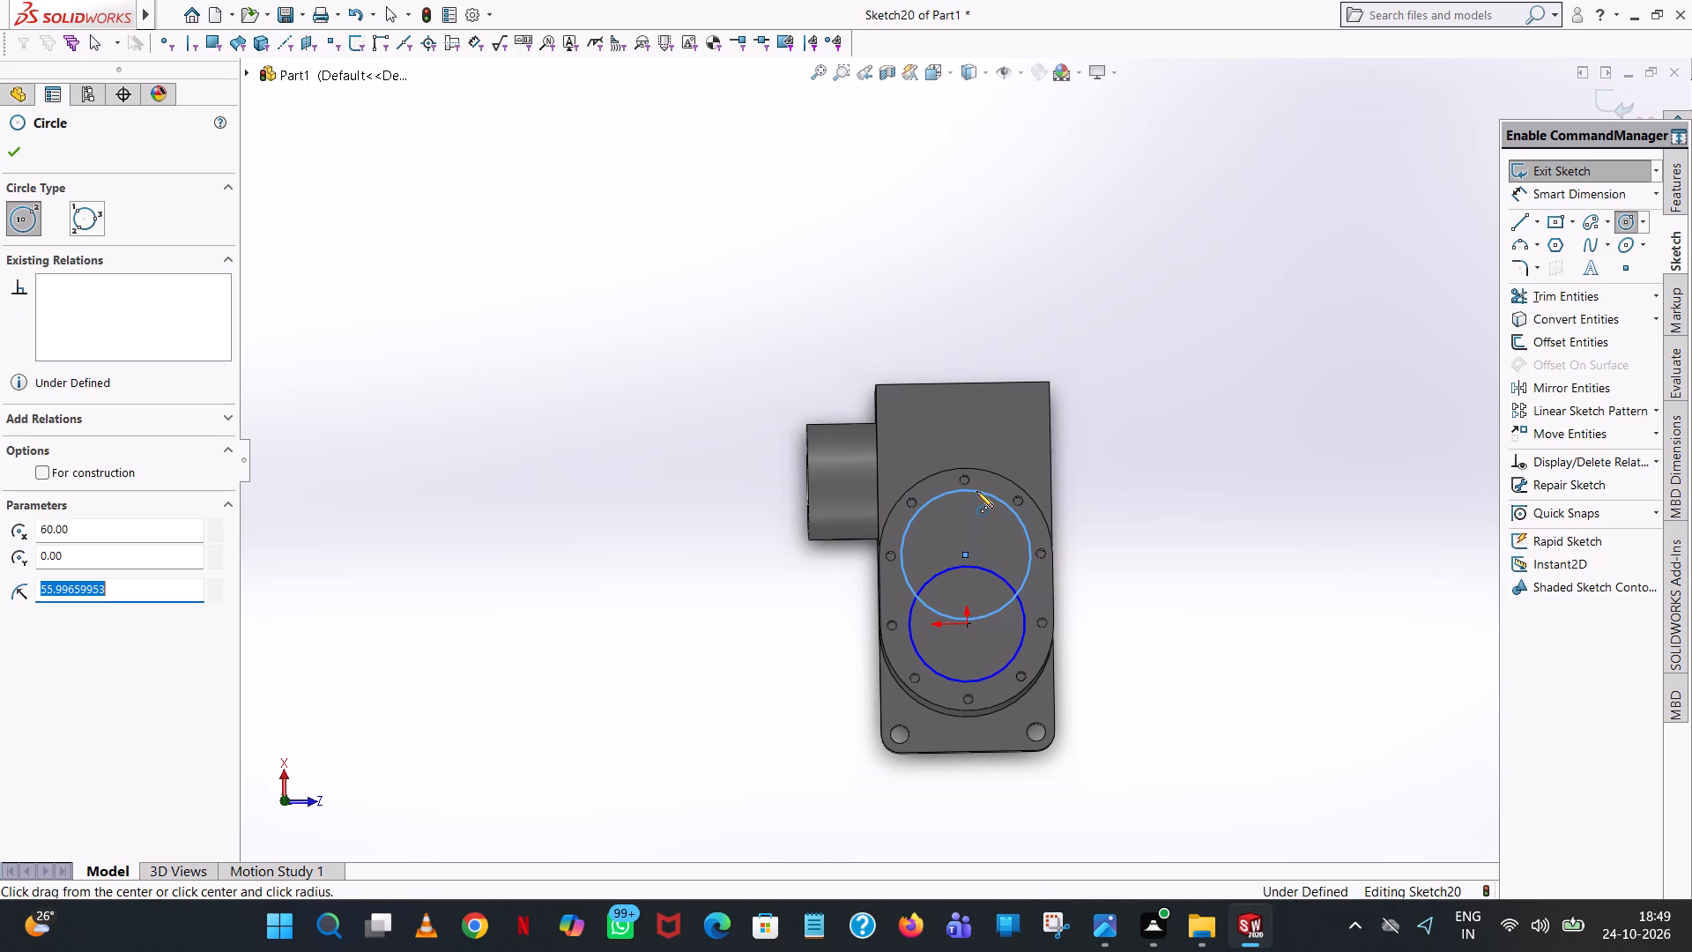
{"action": "type", "text": "50"}
{"action": "key", "text": "Return"}
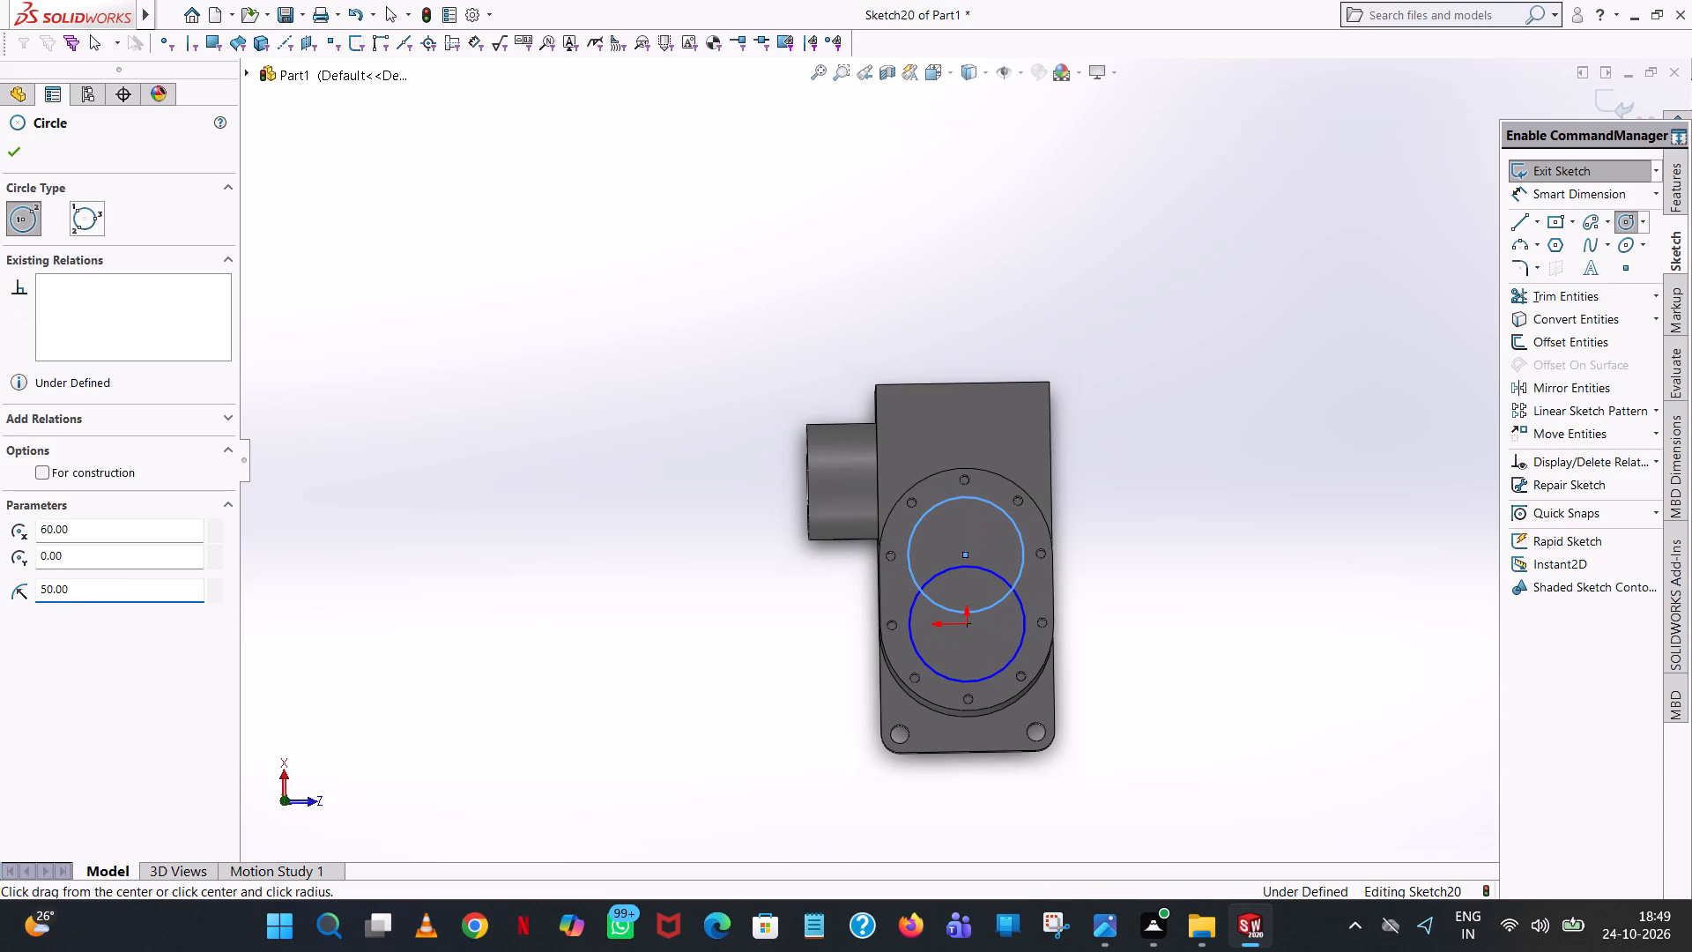
{"action": "left_click", "coordinate": [9, 155]}
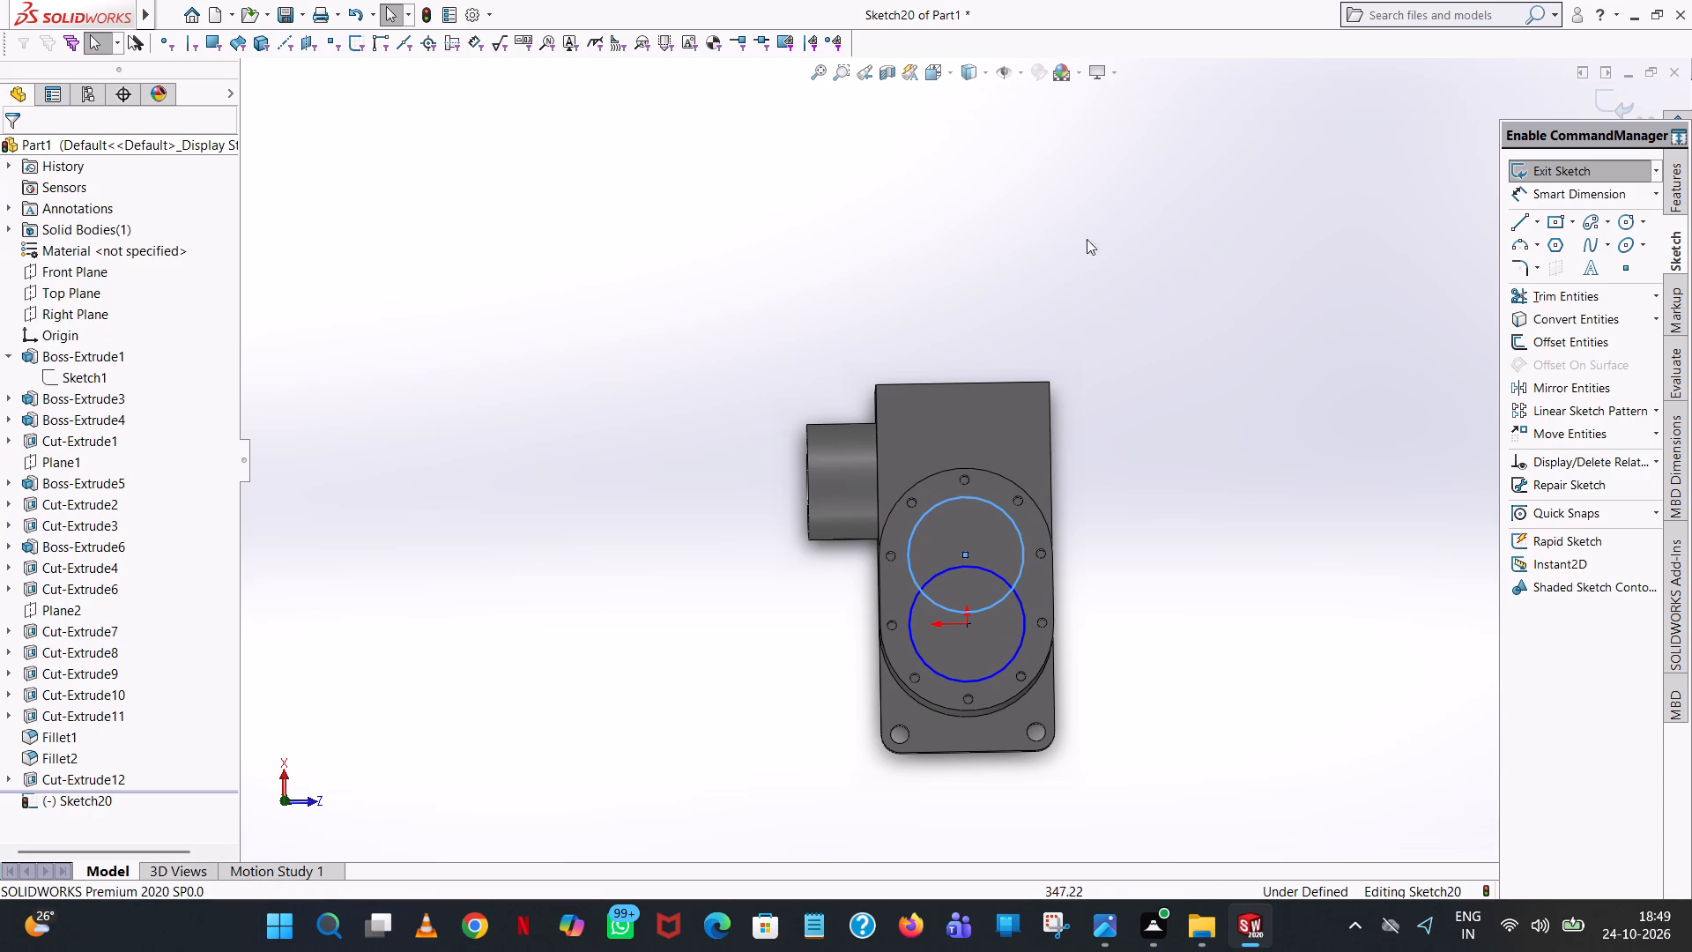
{"action": "left_click", "coordinate": [1099, 243]}
Connect the two circles with two parallel 60 mm tangent lines, one on each side.
{"action": "left_click", "coordinate": [1518, 219]}
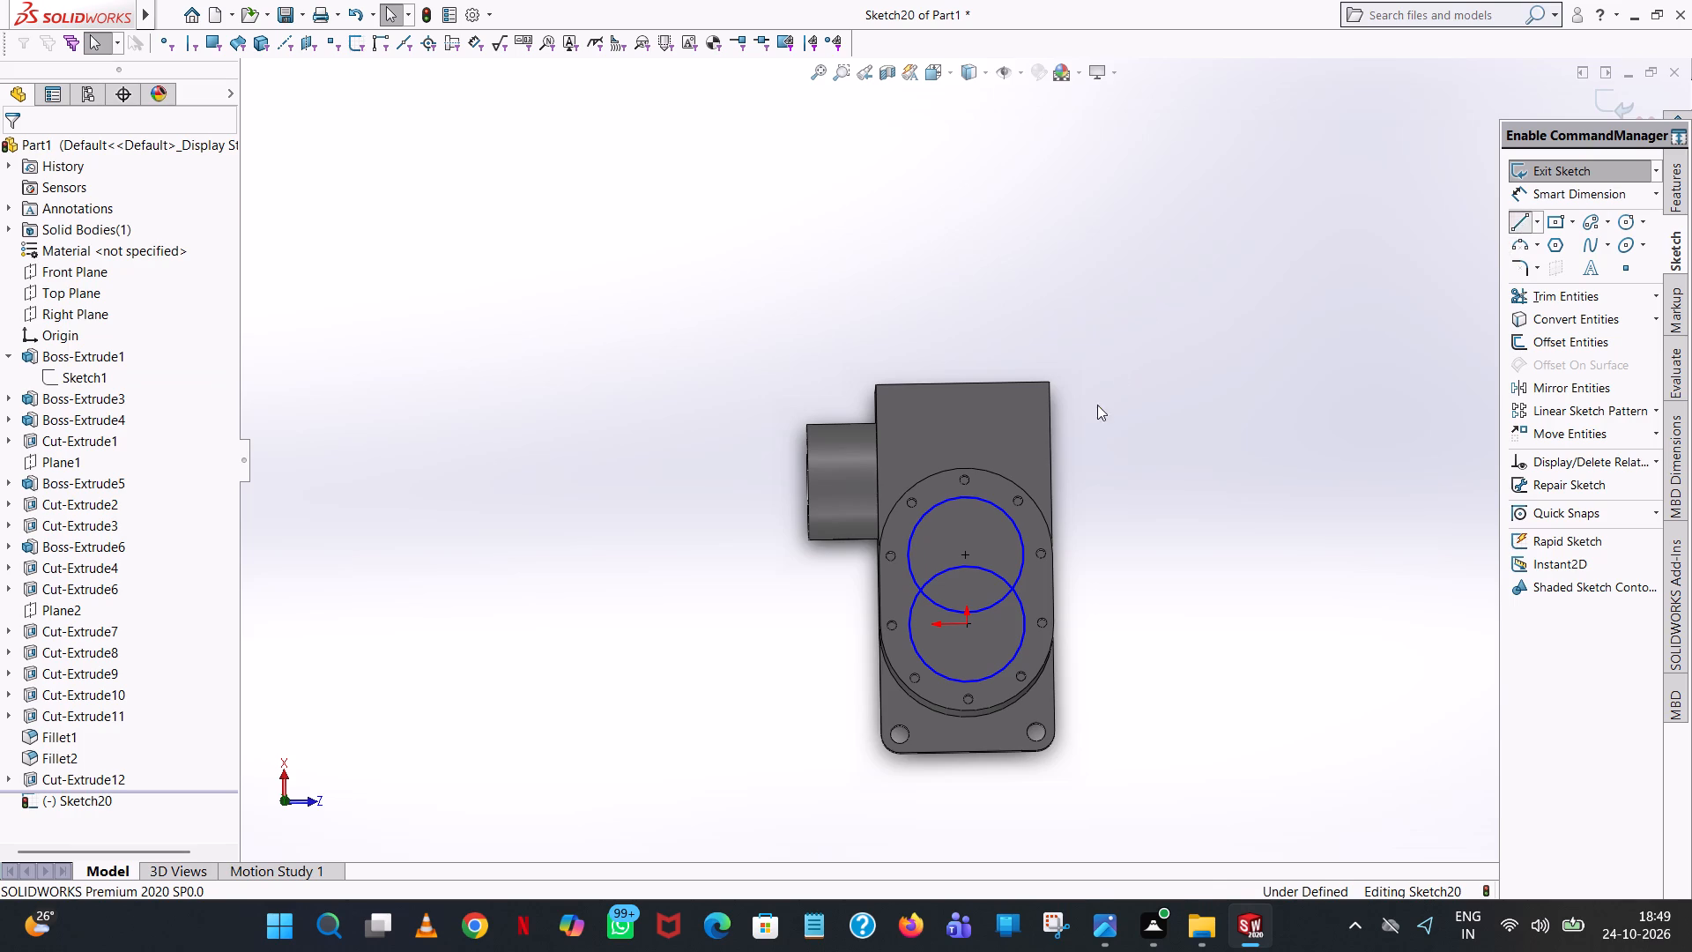
{"action": "left_click", "coordinate": [1024, 554]}
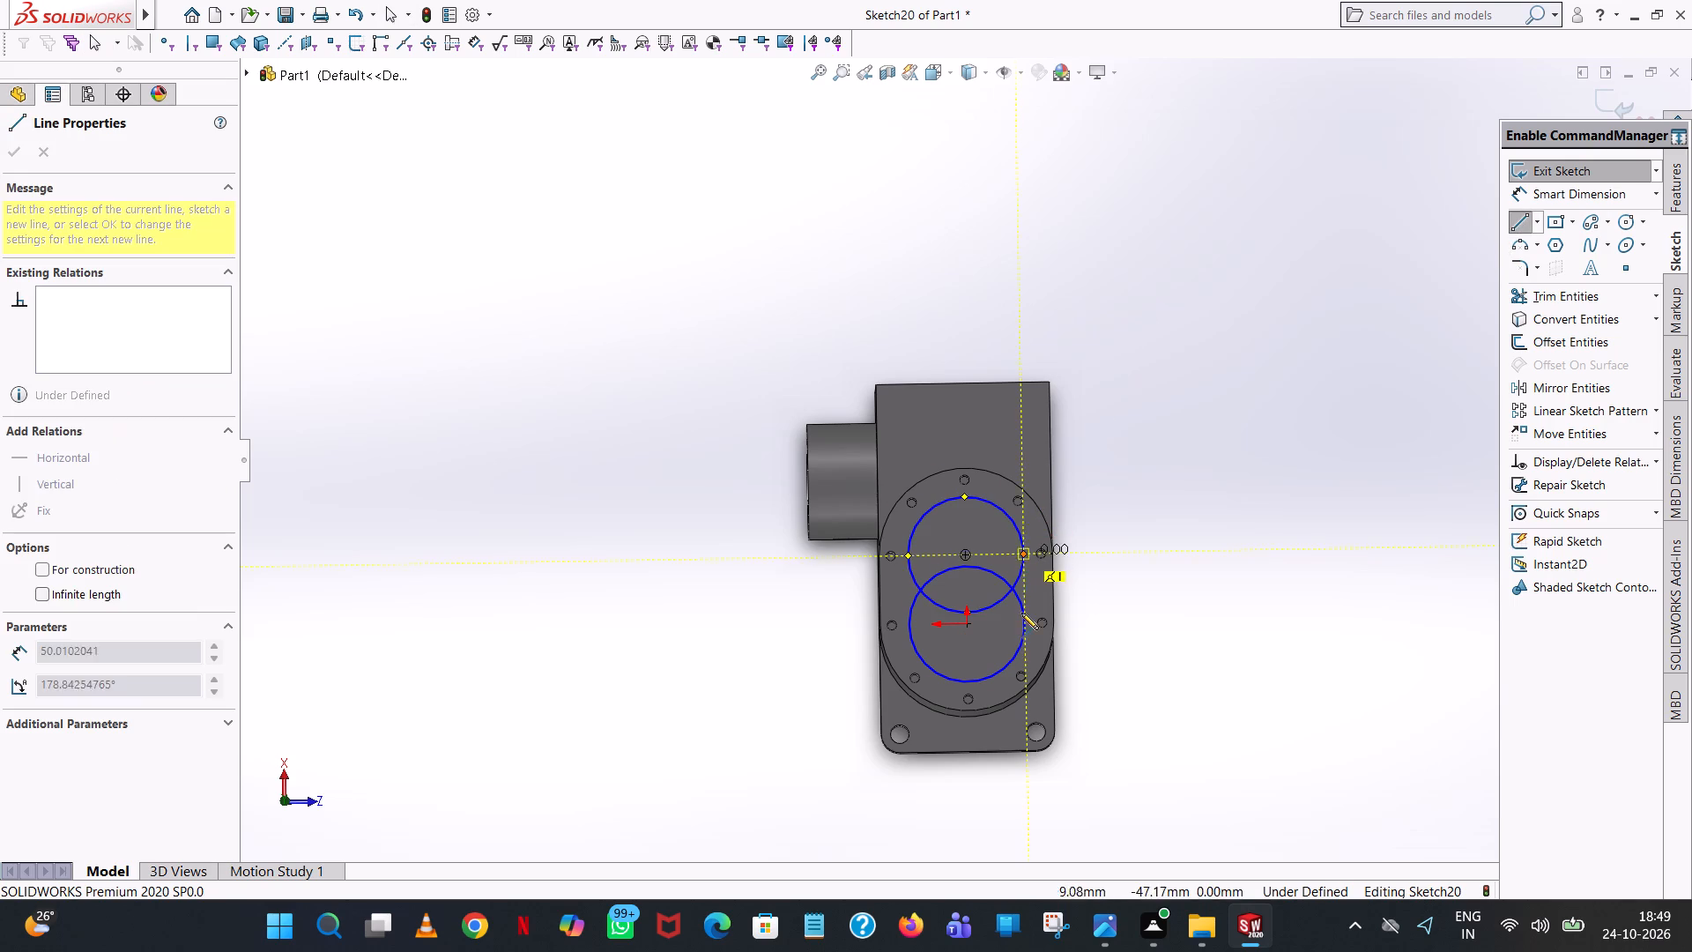
{"action": "left_click", "coordinate": [1026, 623]}
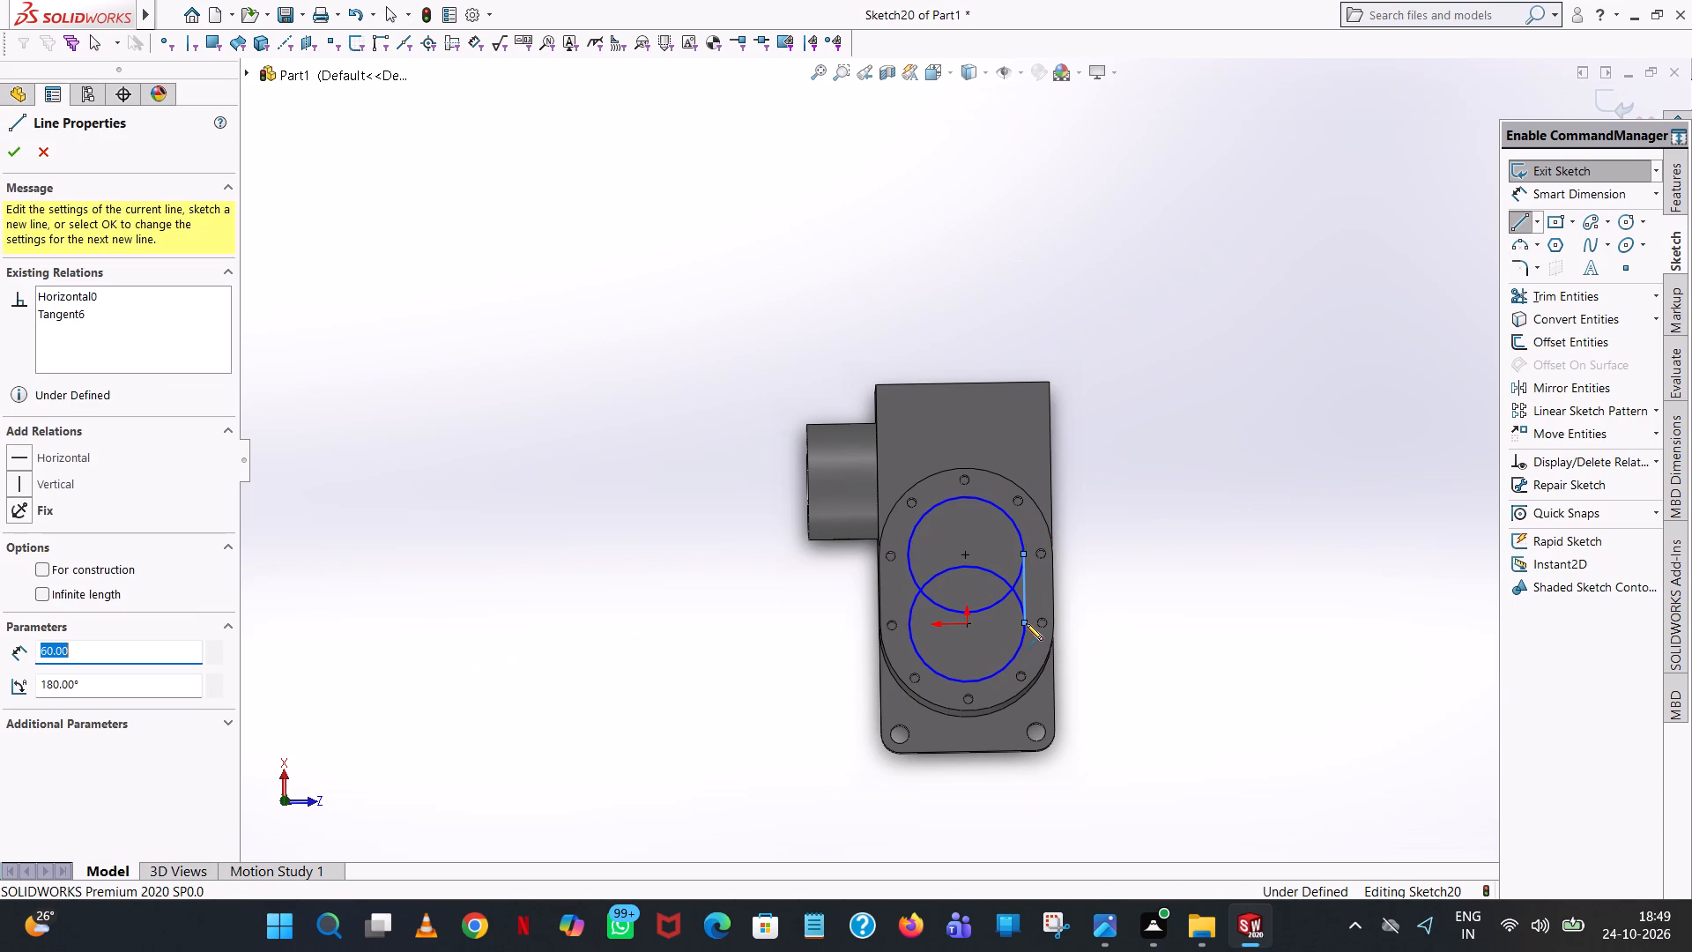
{"action": "right_click", "coordinate": [1026, 623]}
{"action": "left_click", "coordinate": [1102, 640]}
{"action": "left_click", "coordinate": [1519, 224]}
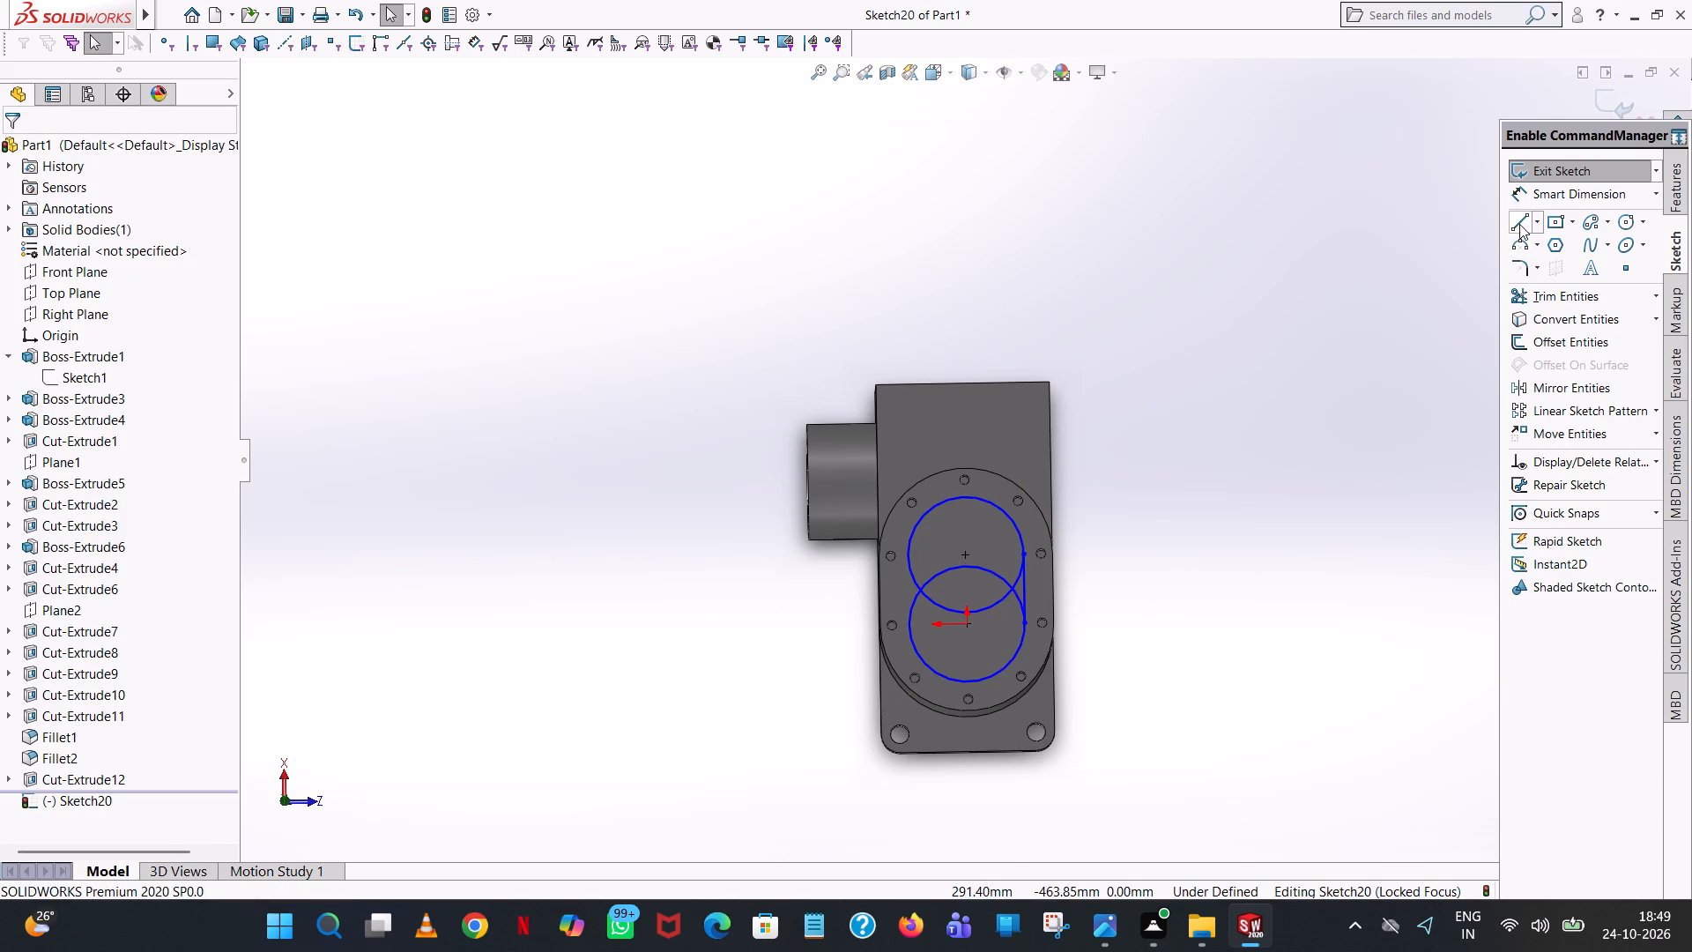
{"action": "left_click", "coordinate": [906, 555]}
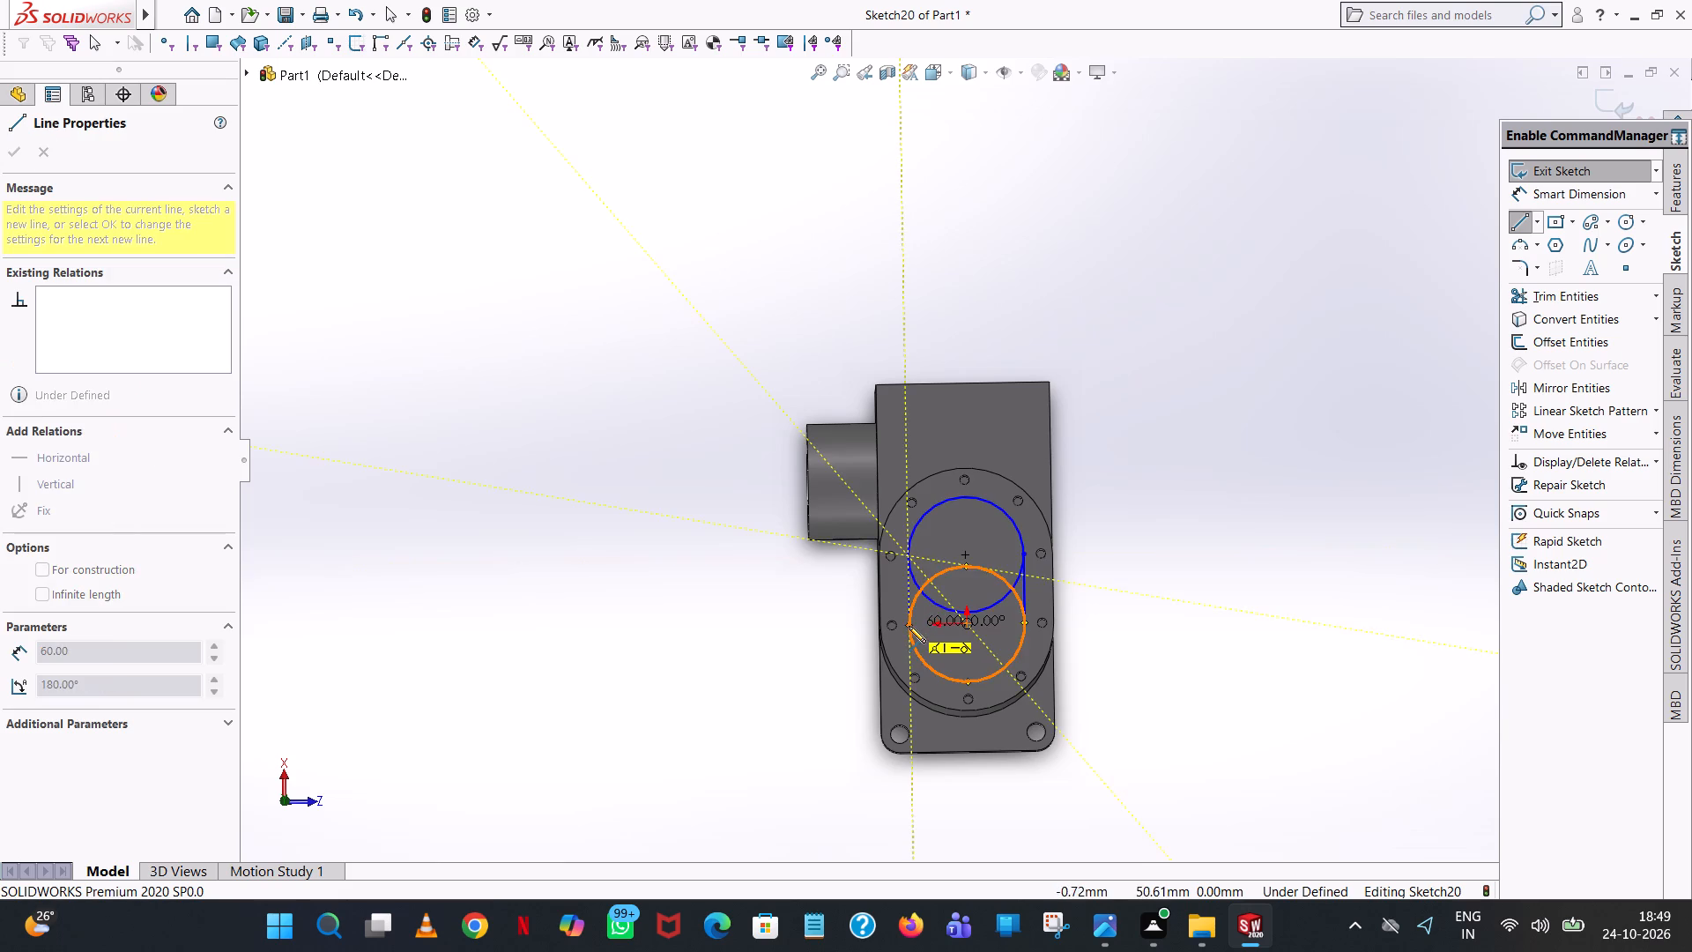
{"action": "left_click", "coordinate": [909, 626]}
{"action": "right_click", "coordinate": [909, 626]}
{"action": "left_click", "coordinate": [961, 633]}
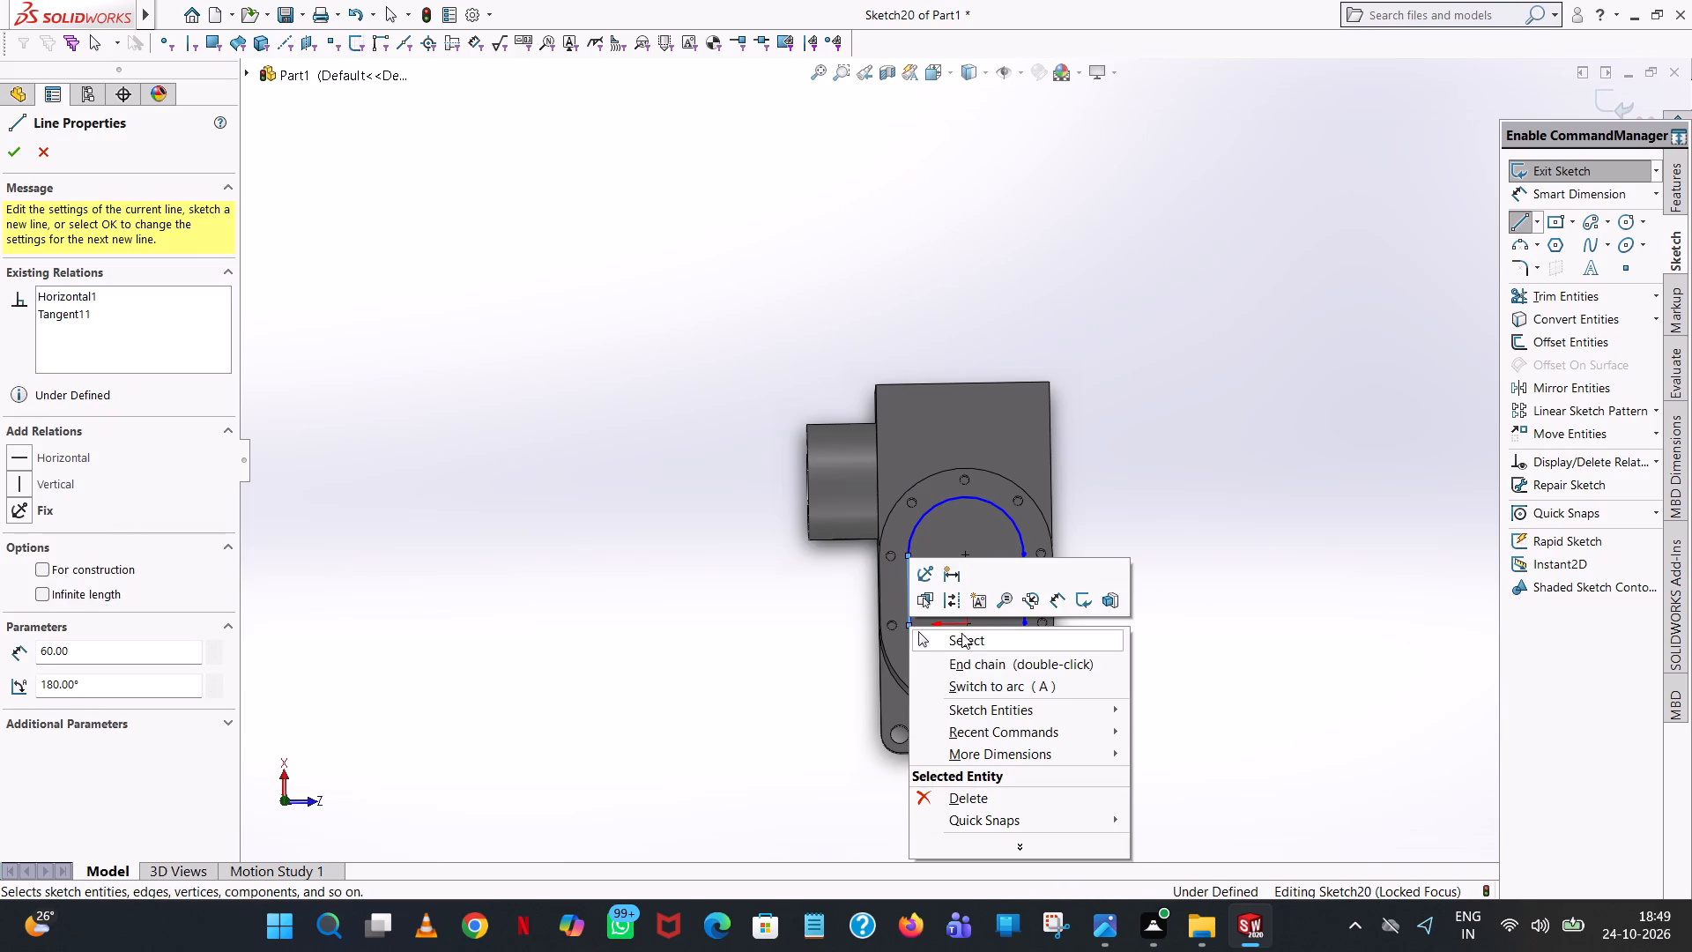
Trim the overlapping inner arcs of both circles to leave a closed slot outline.
{"action": "left_click", "coordinate": [1536, 295]}
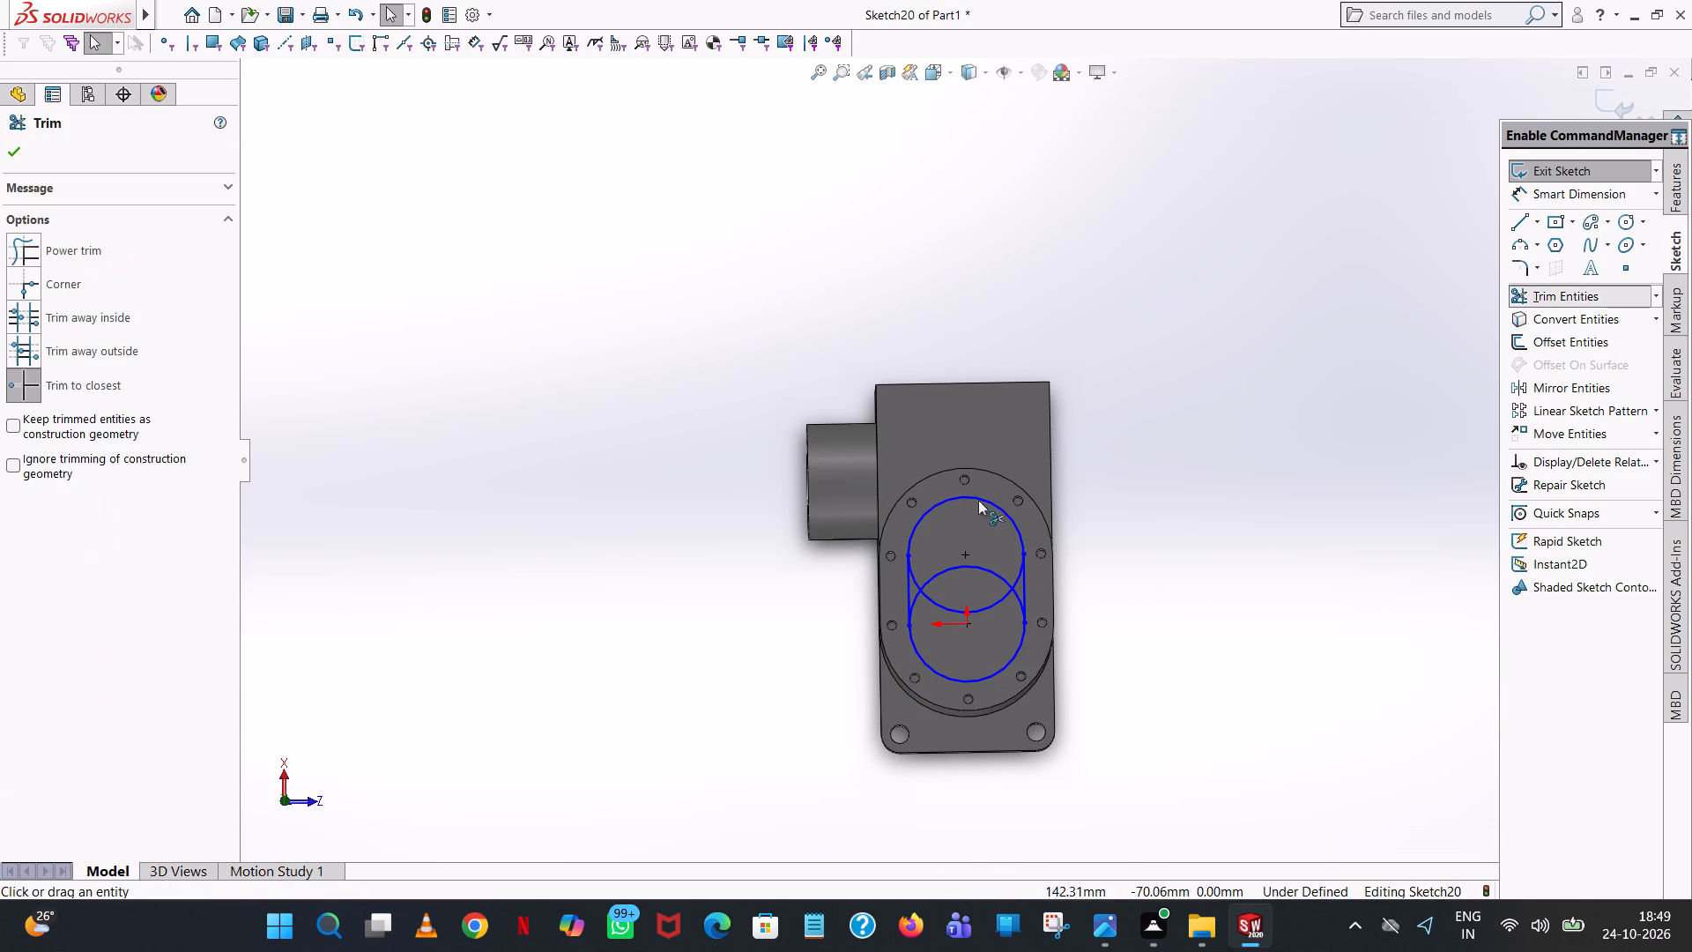
{"action": "left_click", "coordinate": [953, 568]}
{"action": "left_click", "coordinate": [959, 608]}
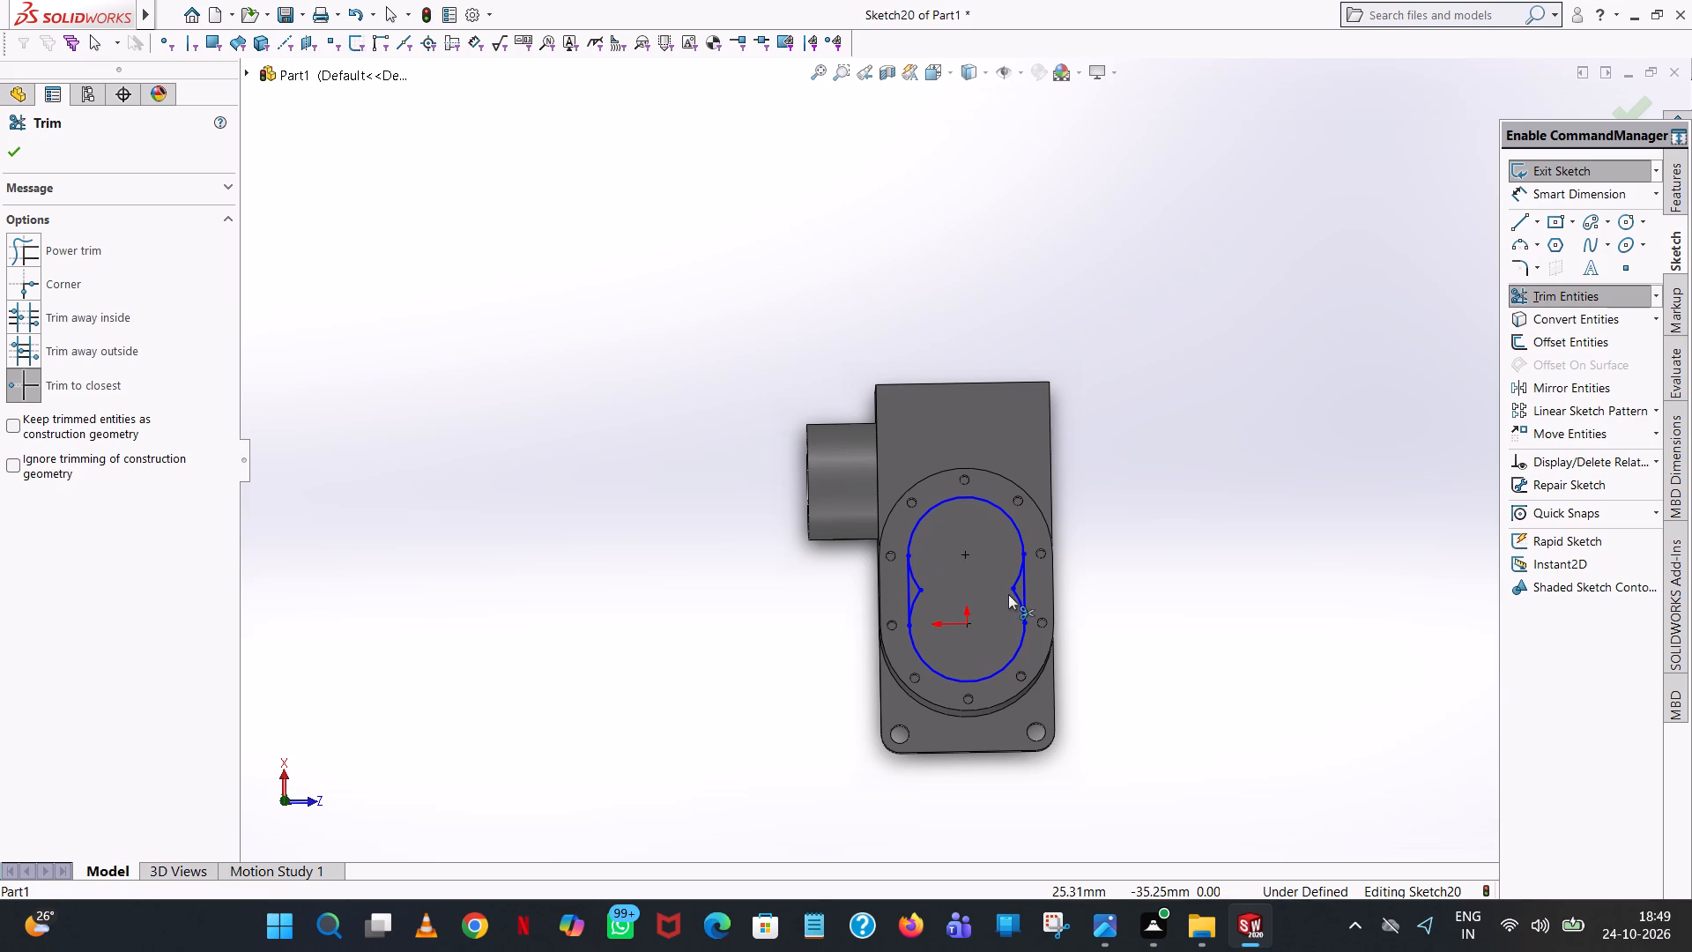
{"action": "left_click", "coordinate": [1014, 593]}
{"action": "left_click", "coordinate": [1015, 585]}
{"action": "left_click", "coordinate": [918, 591]}
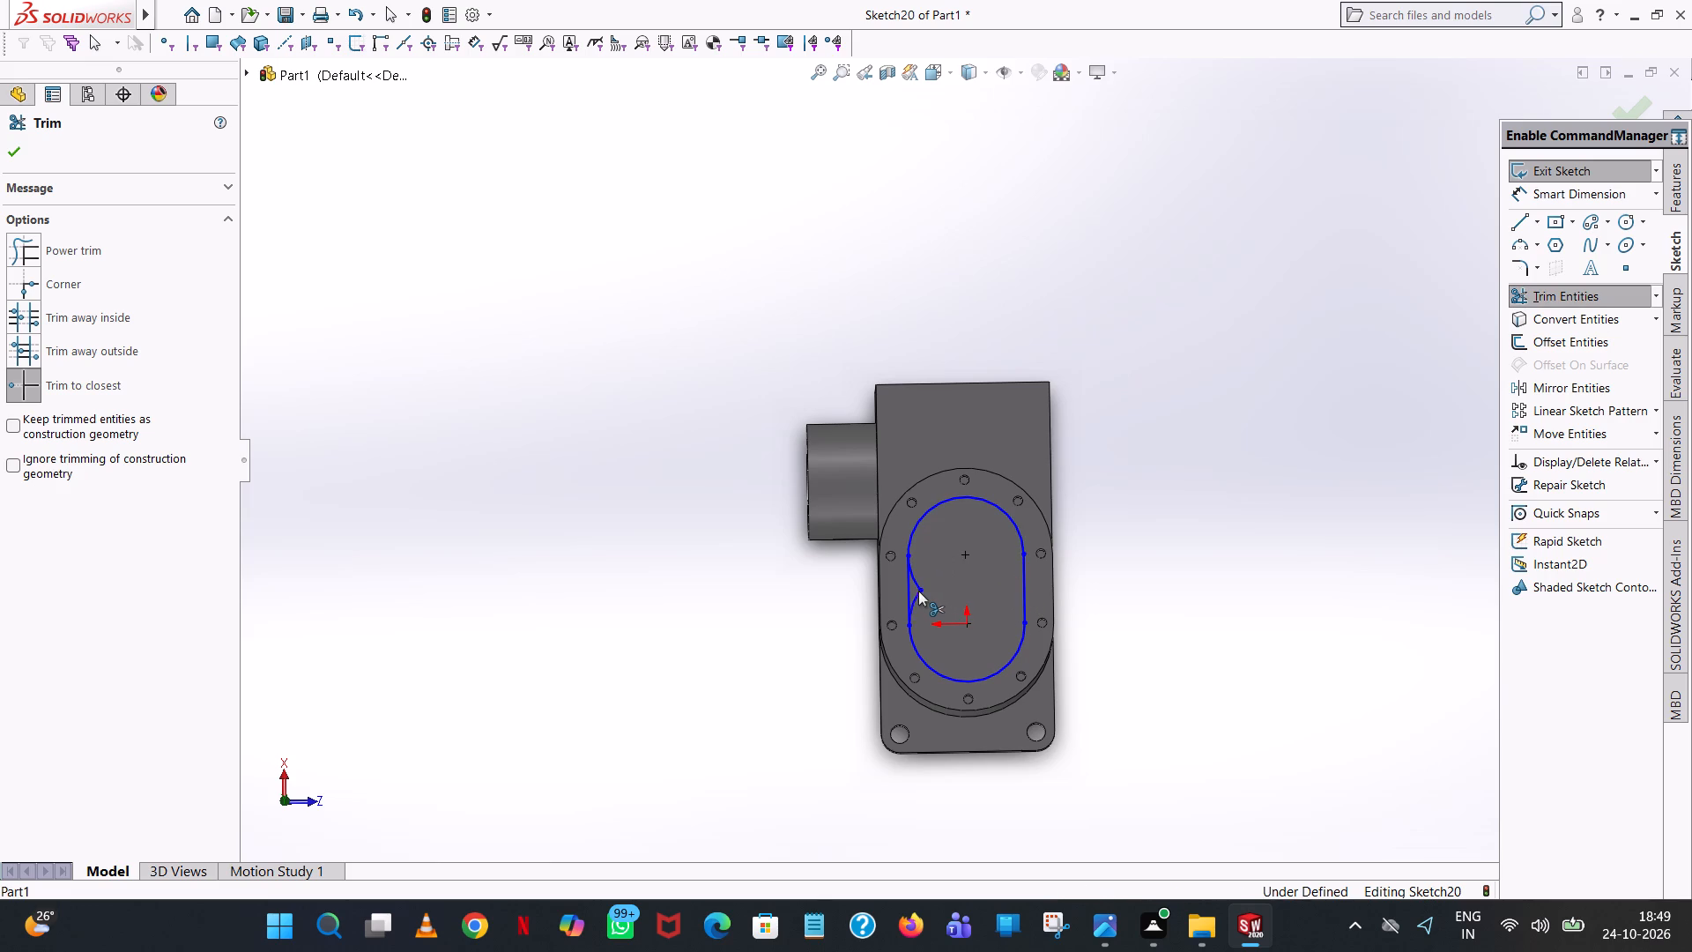
{"action": "left_click", "coordinate": [916, 584]}
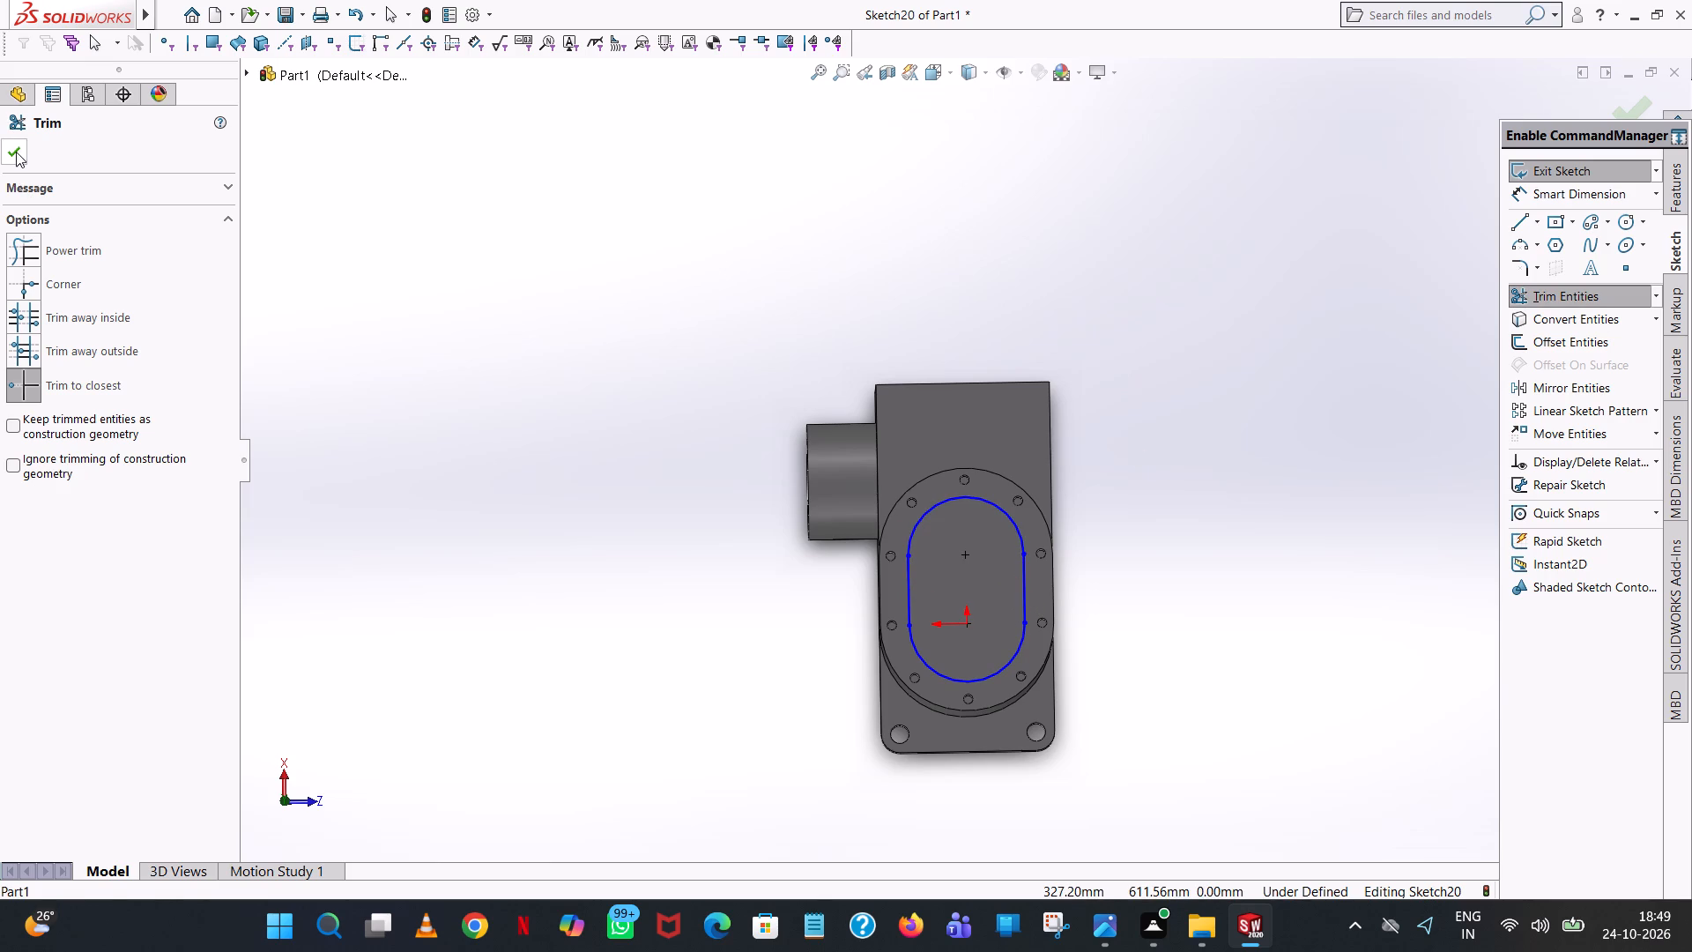
{"action": "left_click", "coordinate": [16, 152]}
Dimension the radius of the slot outline's end arc farther from the origin.
{"action": "left_click", "coordinate": [1594, 199]}
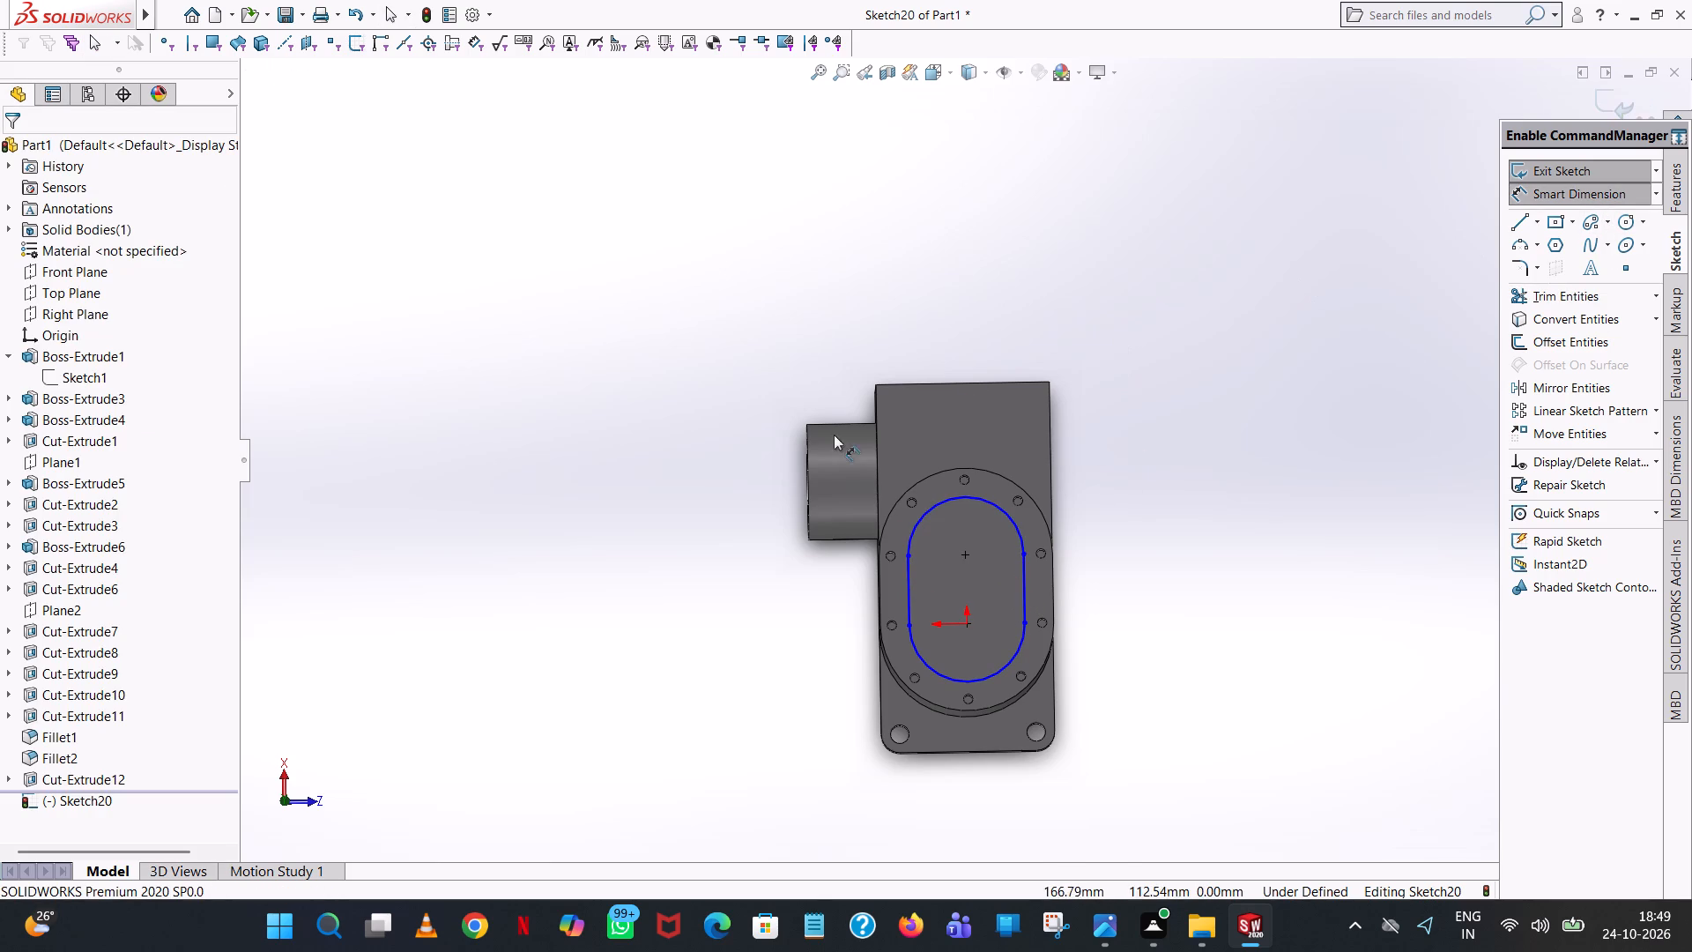
{"action": "left_click", "coordinate": [939, 500]}
{"action": "left_click", "coordinate": [576, 253]}
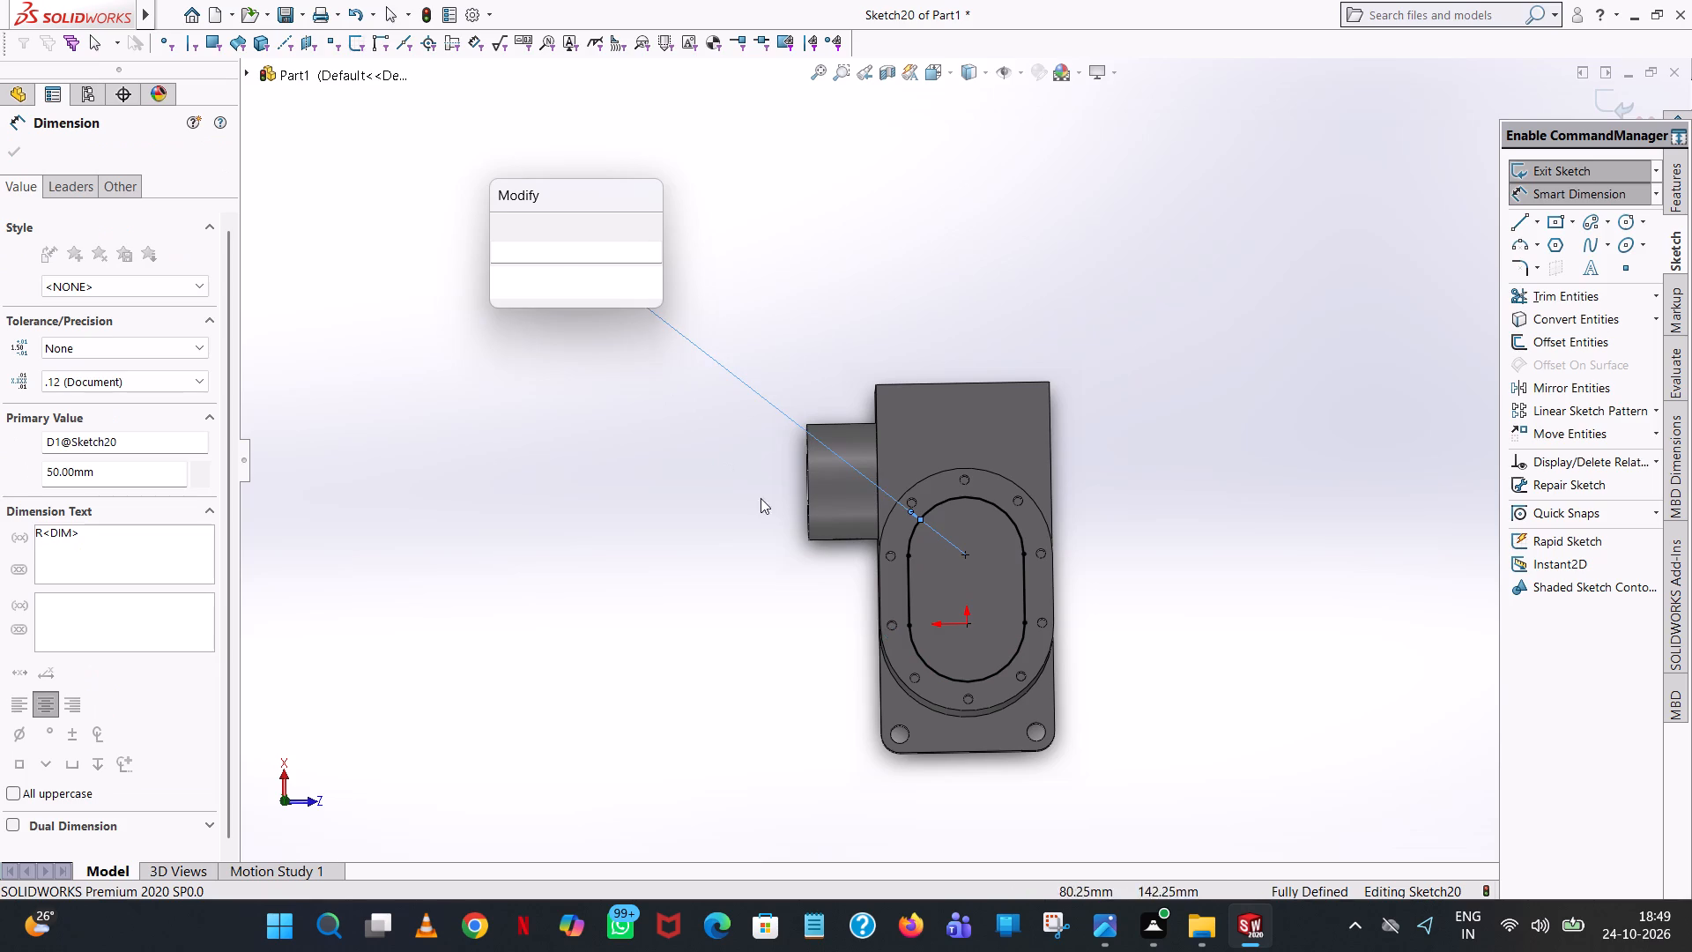
{"action": "left_click", "coordinate": [500, 230]}
{"action": "left_click", "coordinate": [1073, 312]}
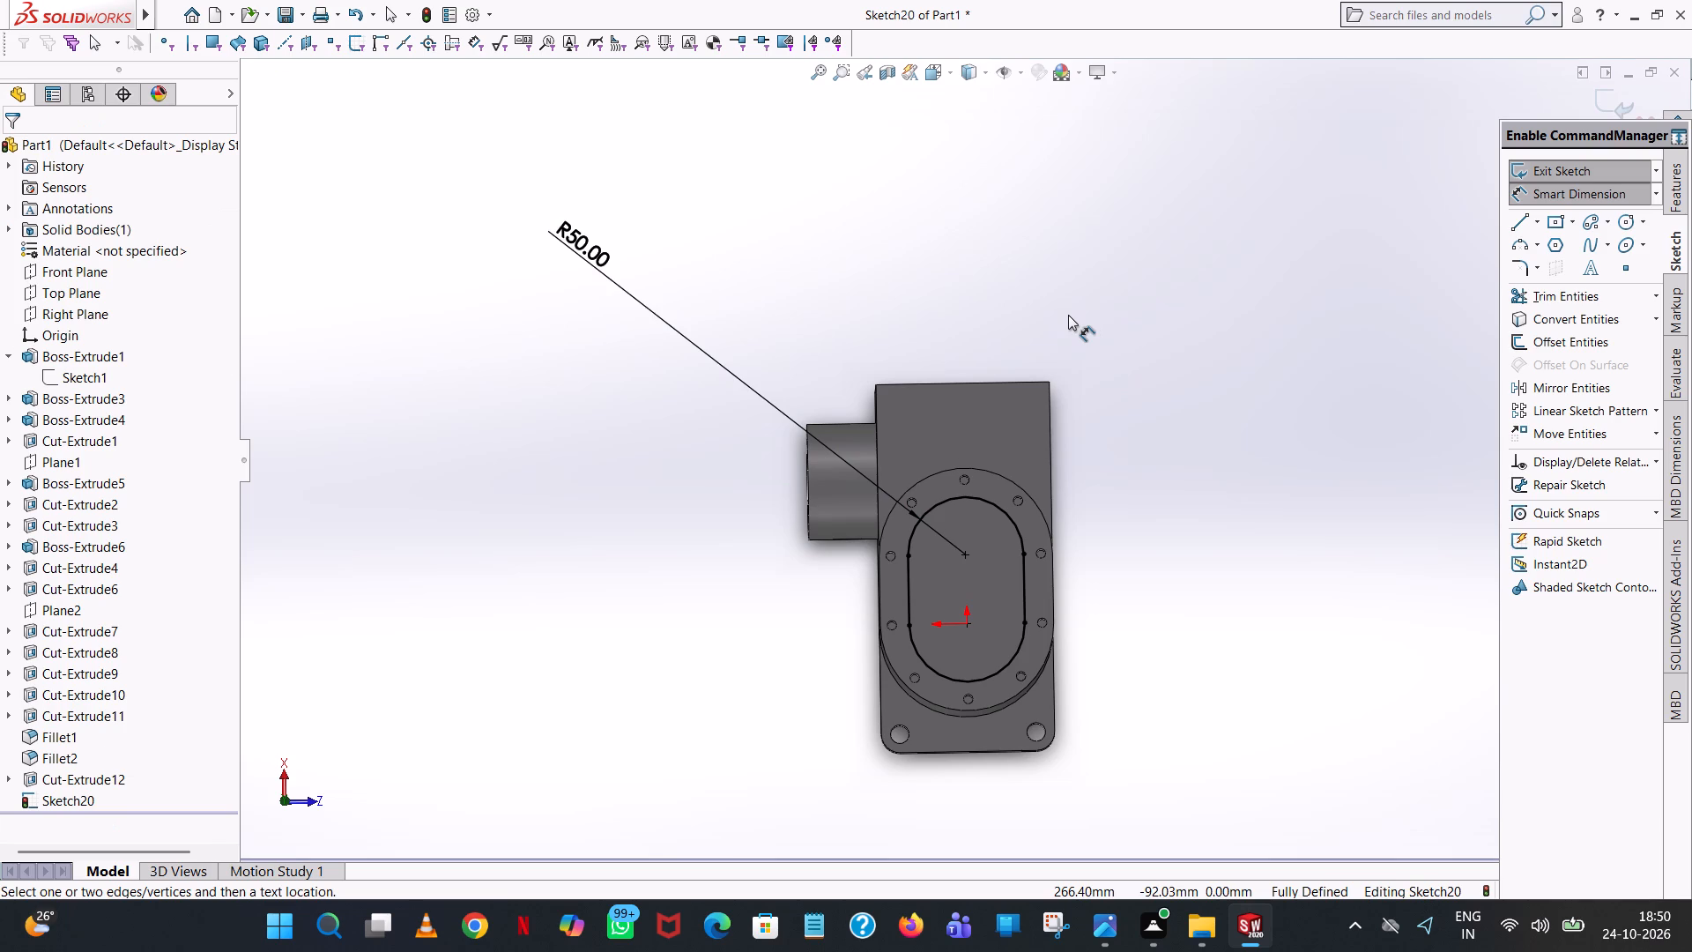
Cut-extrude the slot outline 91 mm blind into the oval boss from the sketch plane.
{"action": "middle_click_drag", "start_coordinate": [1176, 477], "coordinate": [1154, 254]}
{"action": "middle_click_drag", "start_coordinate": [1154, 253], "coordinate": [1171, 195]}
{"action": "middle_click_drag", "start_coordinate": [1171, 195], "coordinate": [1059, 223]}
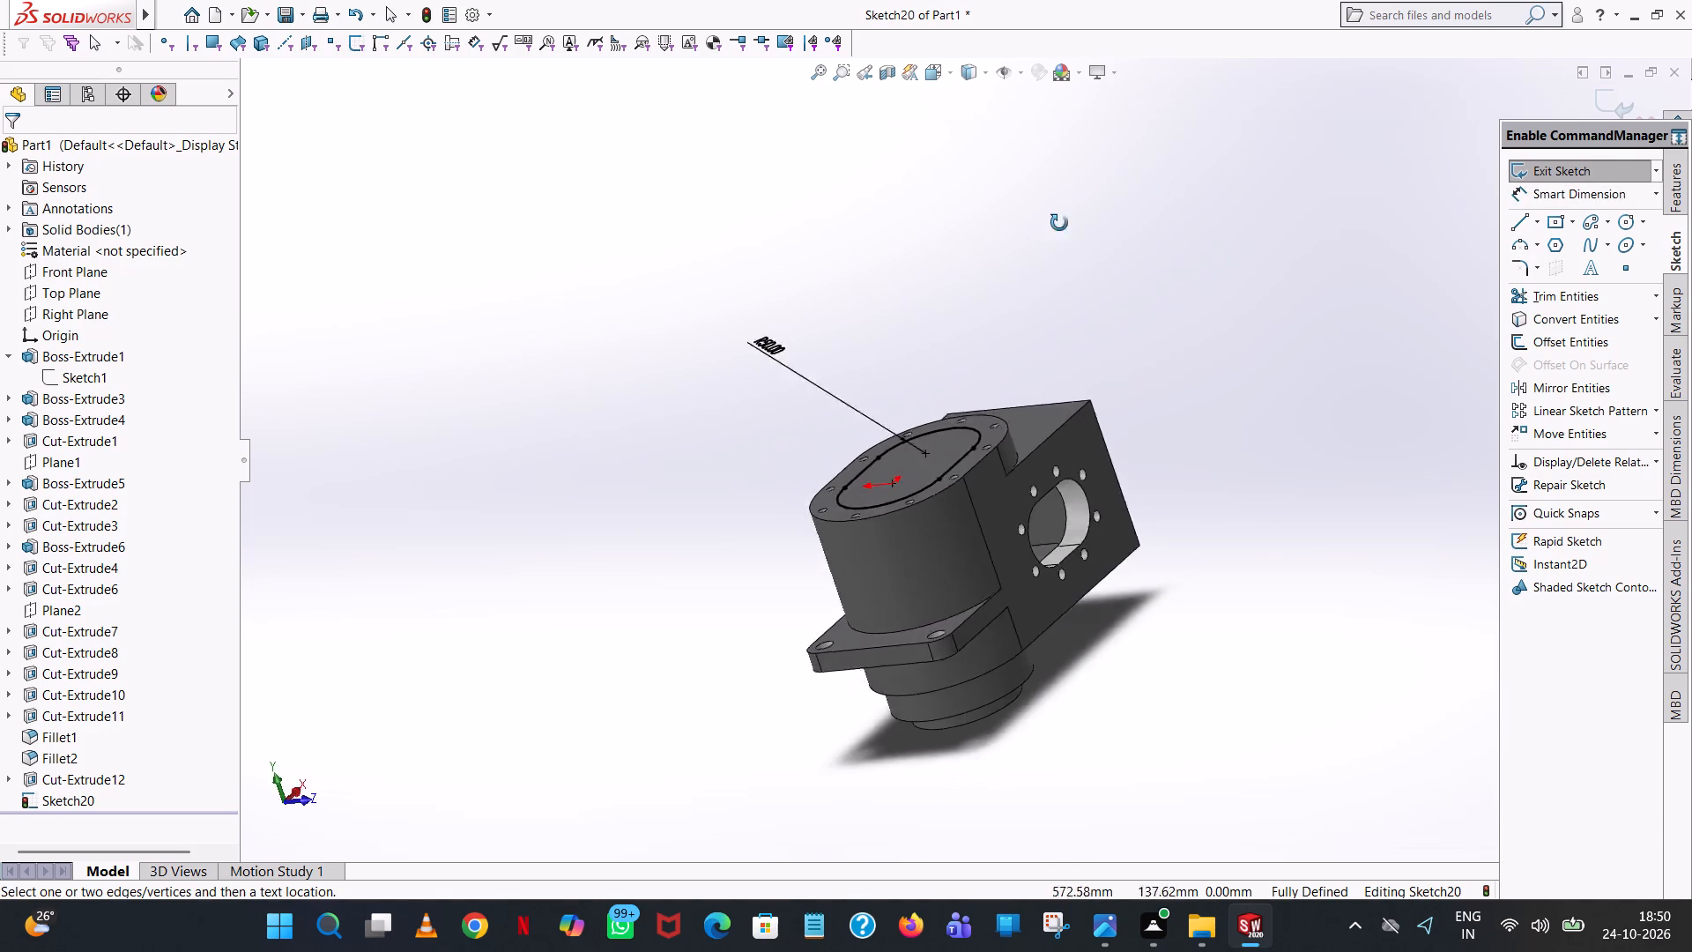
{"action": "middle_click_drag", "start_coordinate": [1059, 223], "coordinate": [974, 270]}
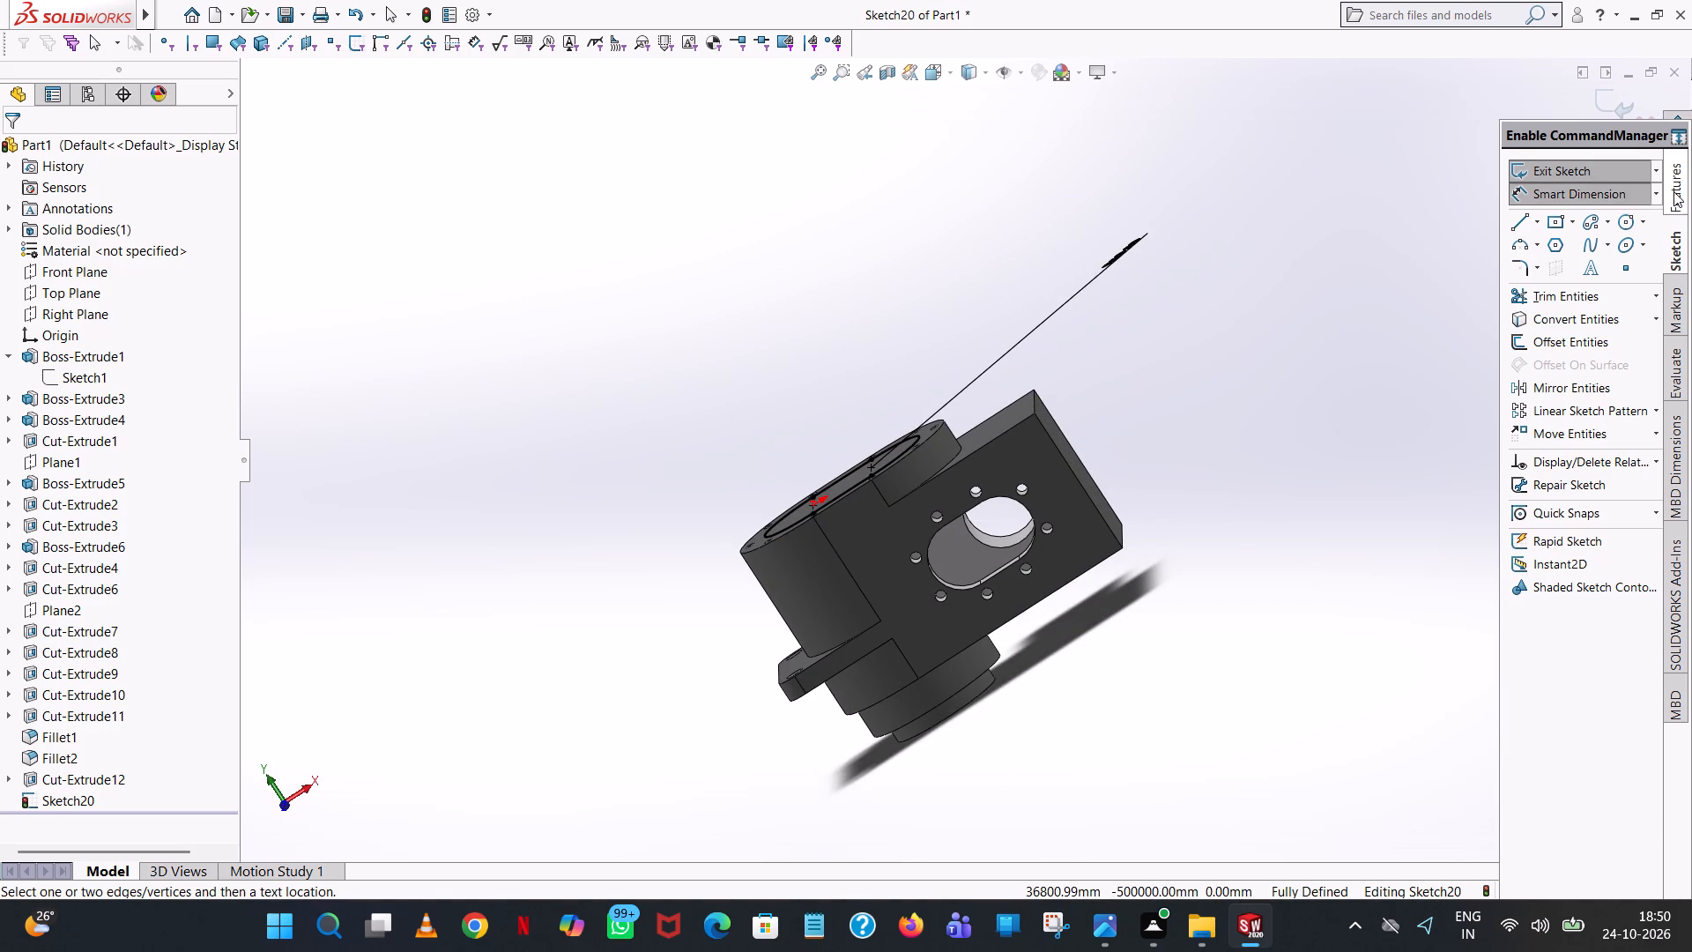
{"action": "left_click", "coordinate": [1673, 191]}
{"action": "left_click", "coordinate": [1561, 292]}
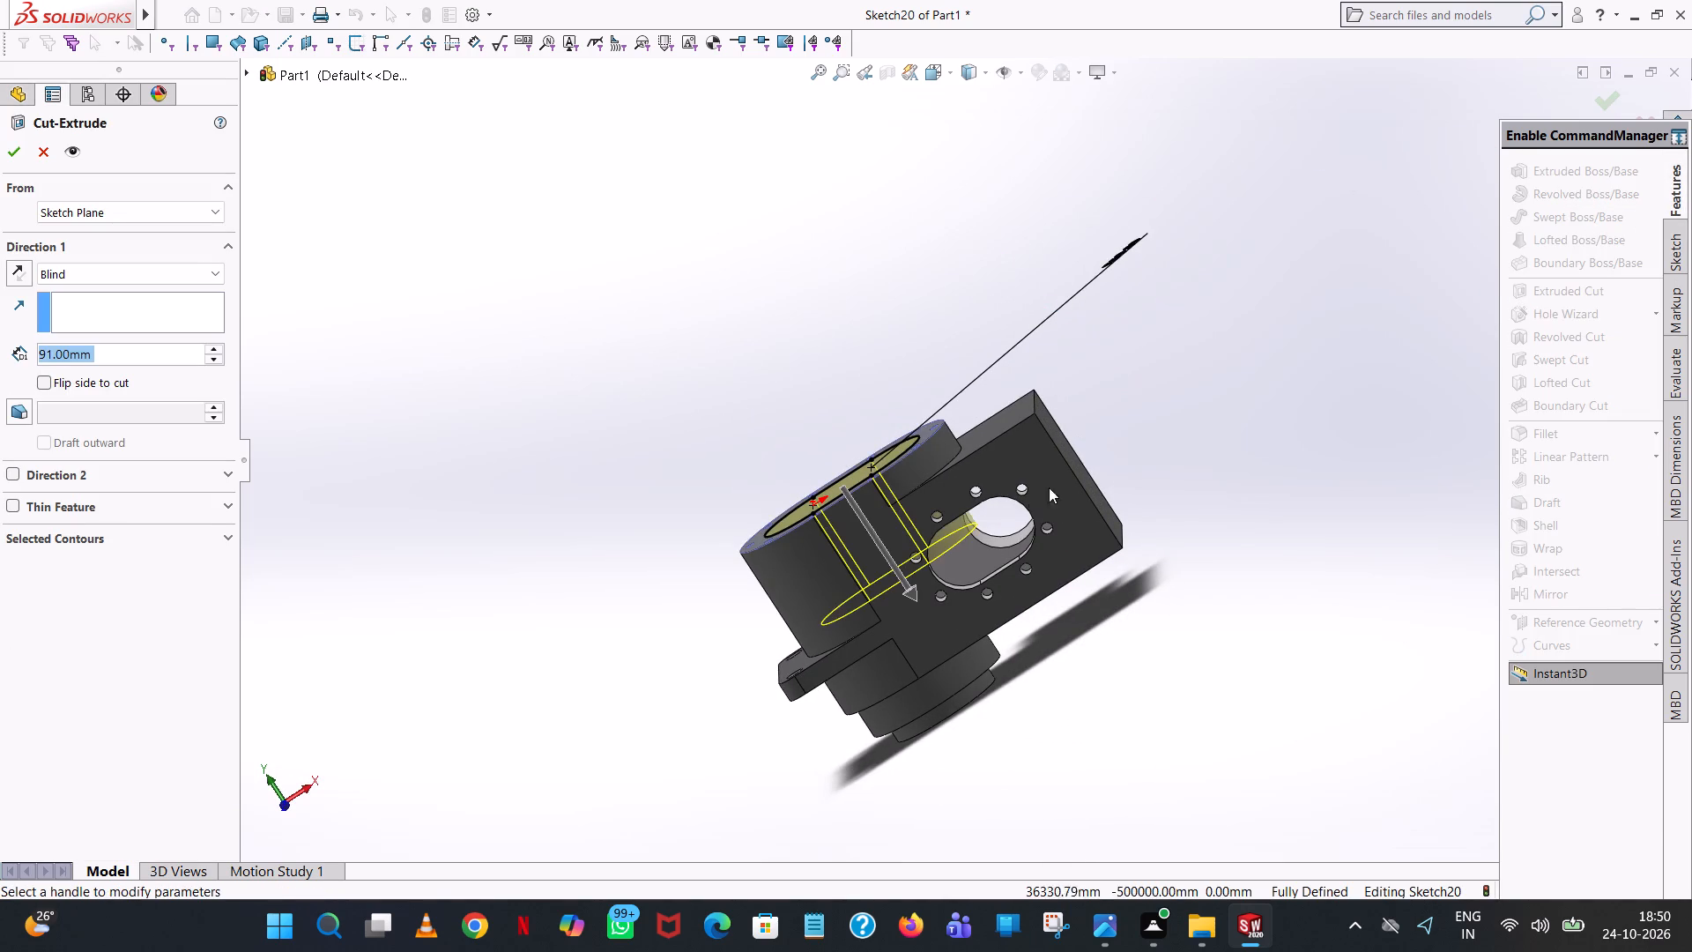
{"action": "middle_click_drag", "start_coordinate": [992, 512], "coordinate": [927, 428]}
{"action": "scroll", "coordinate": [945, 470], "scroll_direction": "down", "scroll_amount": 4}
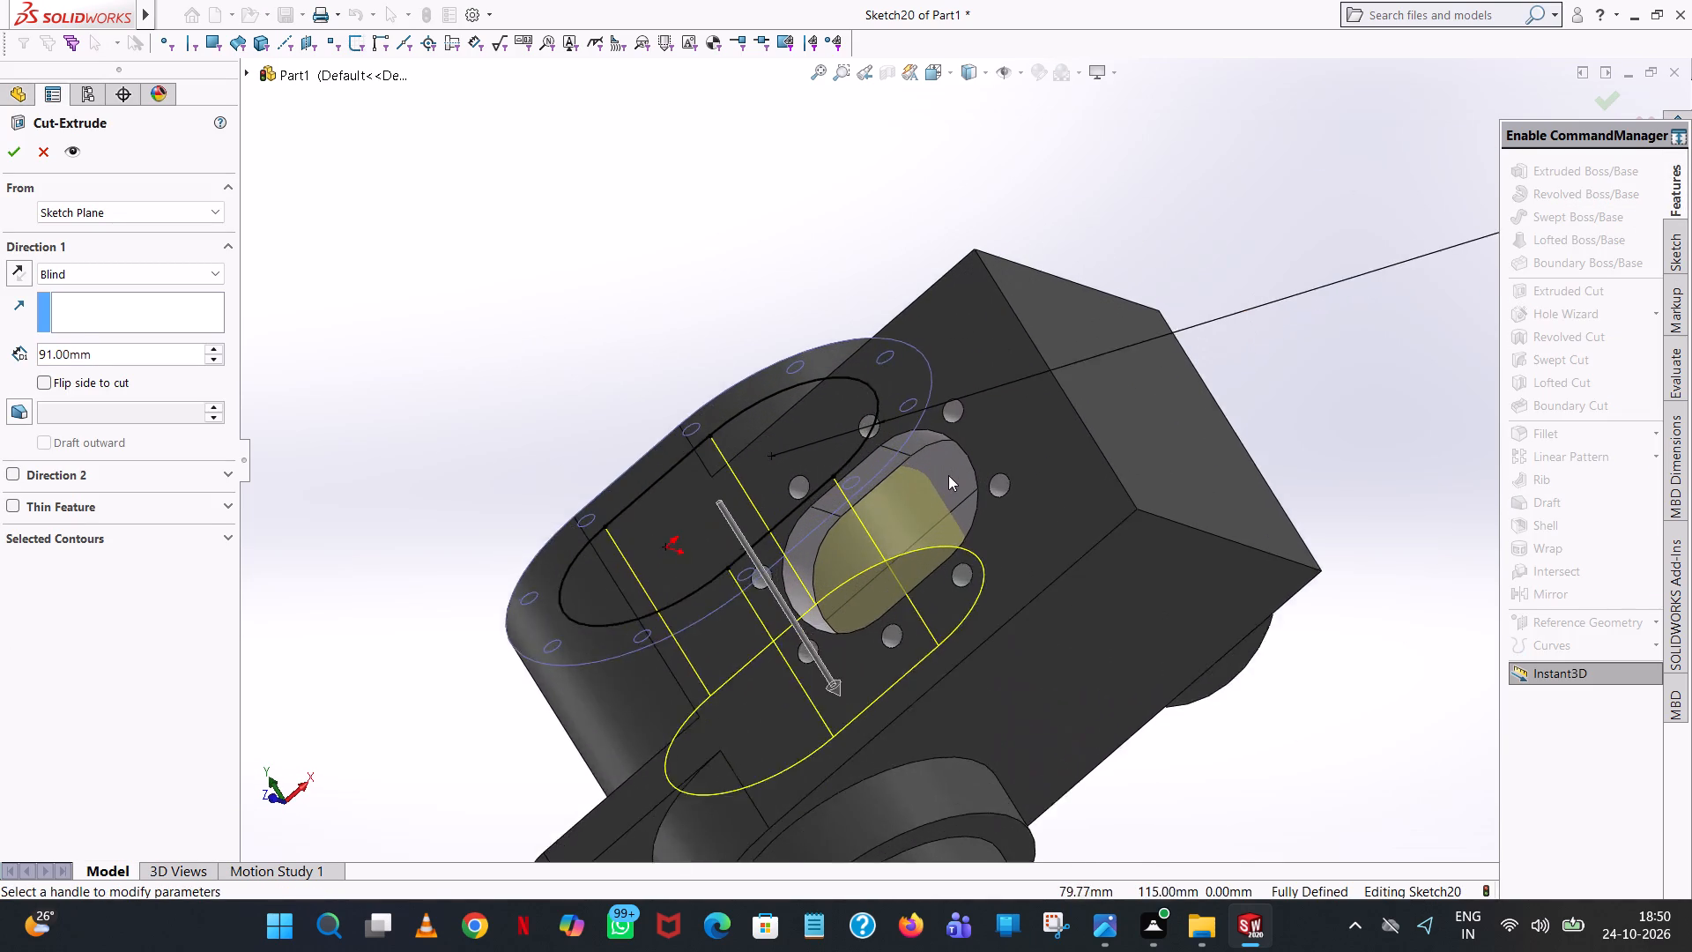
{"action": "scroll", "coordinate": [948, 475], "scroll_direction": "down", "scroll_amount": 2}
{"action": "middle_click_drag", "start_coordinate": [949, 487], "coordinate": [1031, 685]}
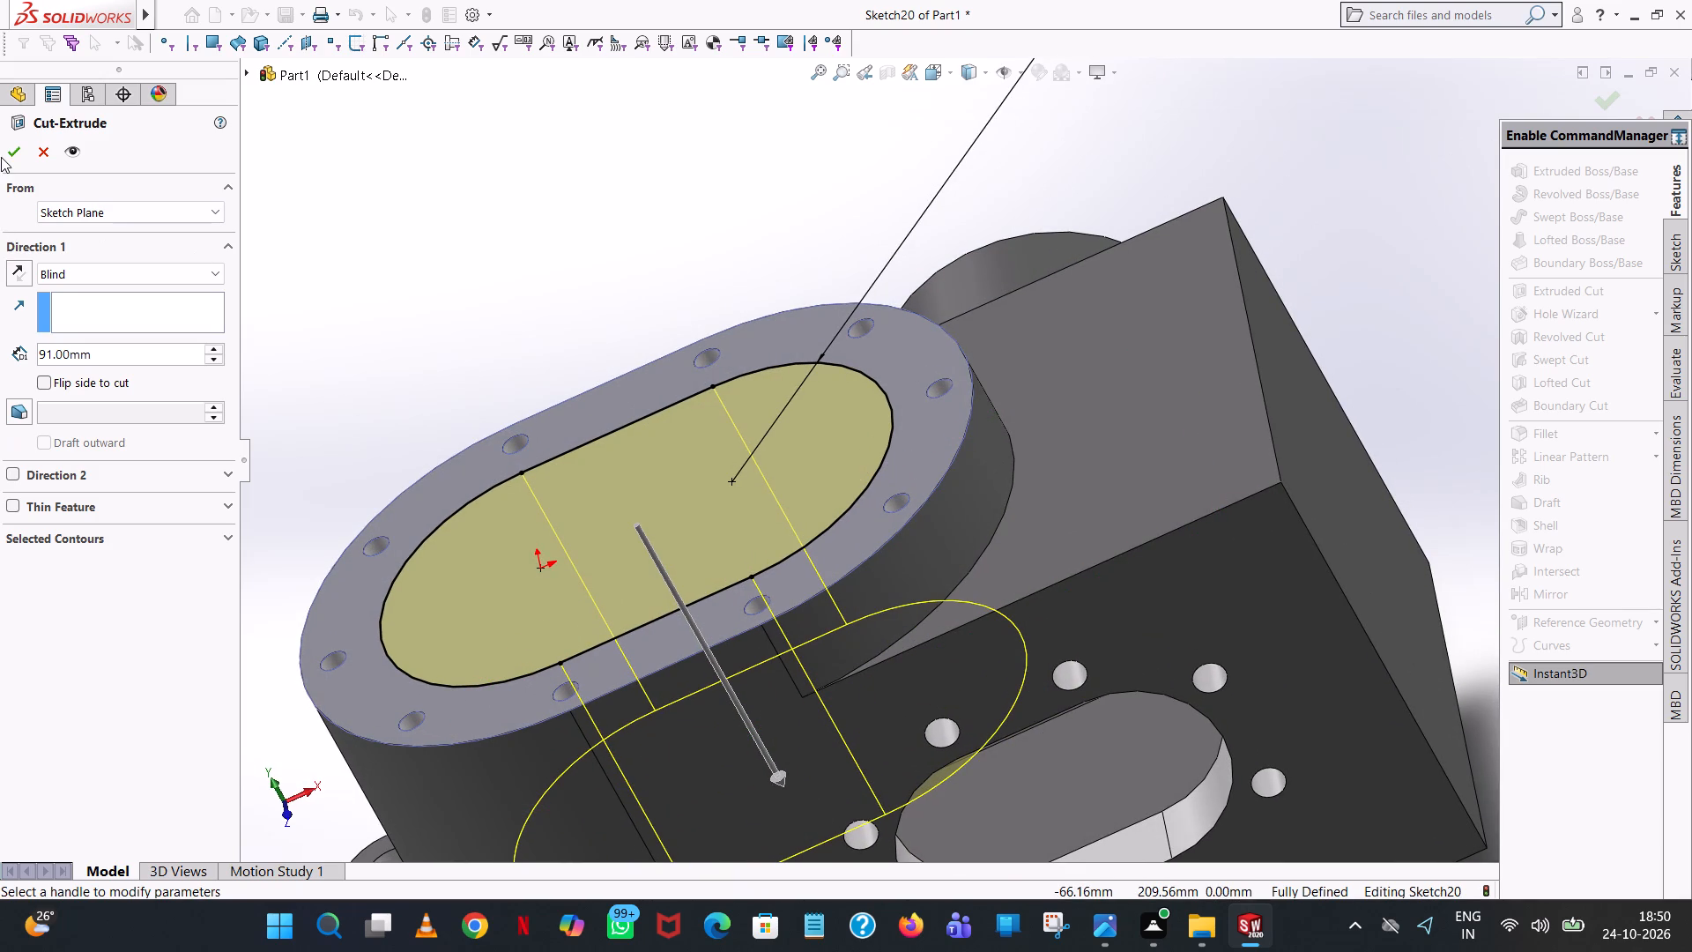
{"action": "left_click", "coordinate": [2, 156]}
{"action": "left_click", "coordinate": [661, 185]}
Examine the new slot opening, the interior cavity and the side window from several angles.
{"action": "middle_click_drag", "start_coordinate": [705, 244], "coordinate": [723, 291]}
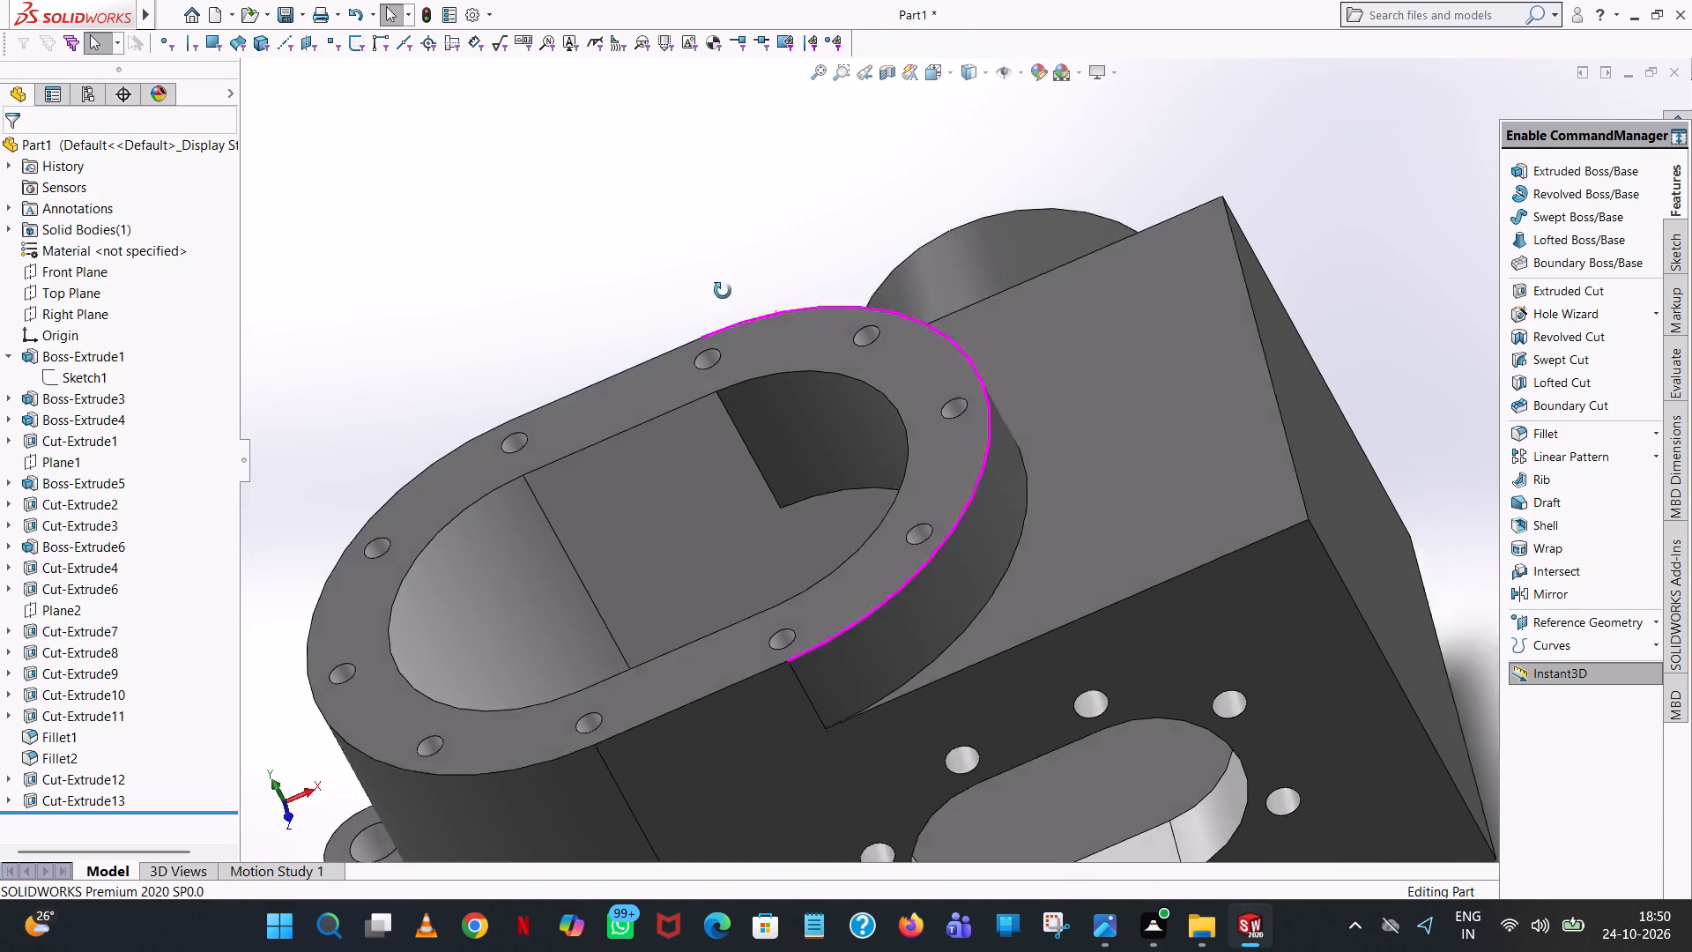
{"action": "middle_click_drag", "start_coordinate": [723, 291], "coordinate": [757, 220]}
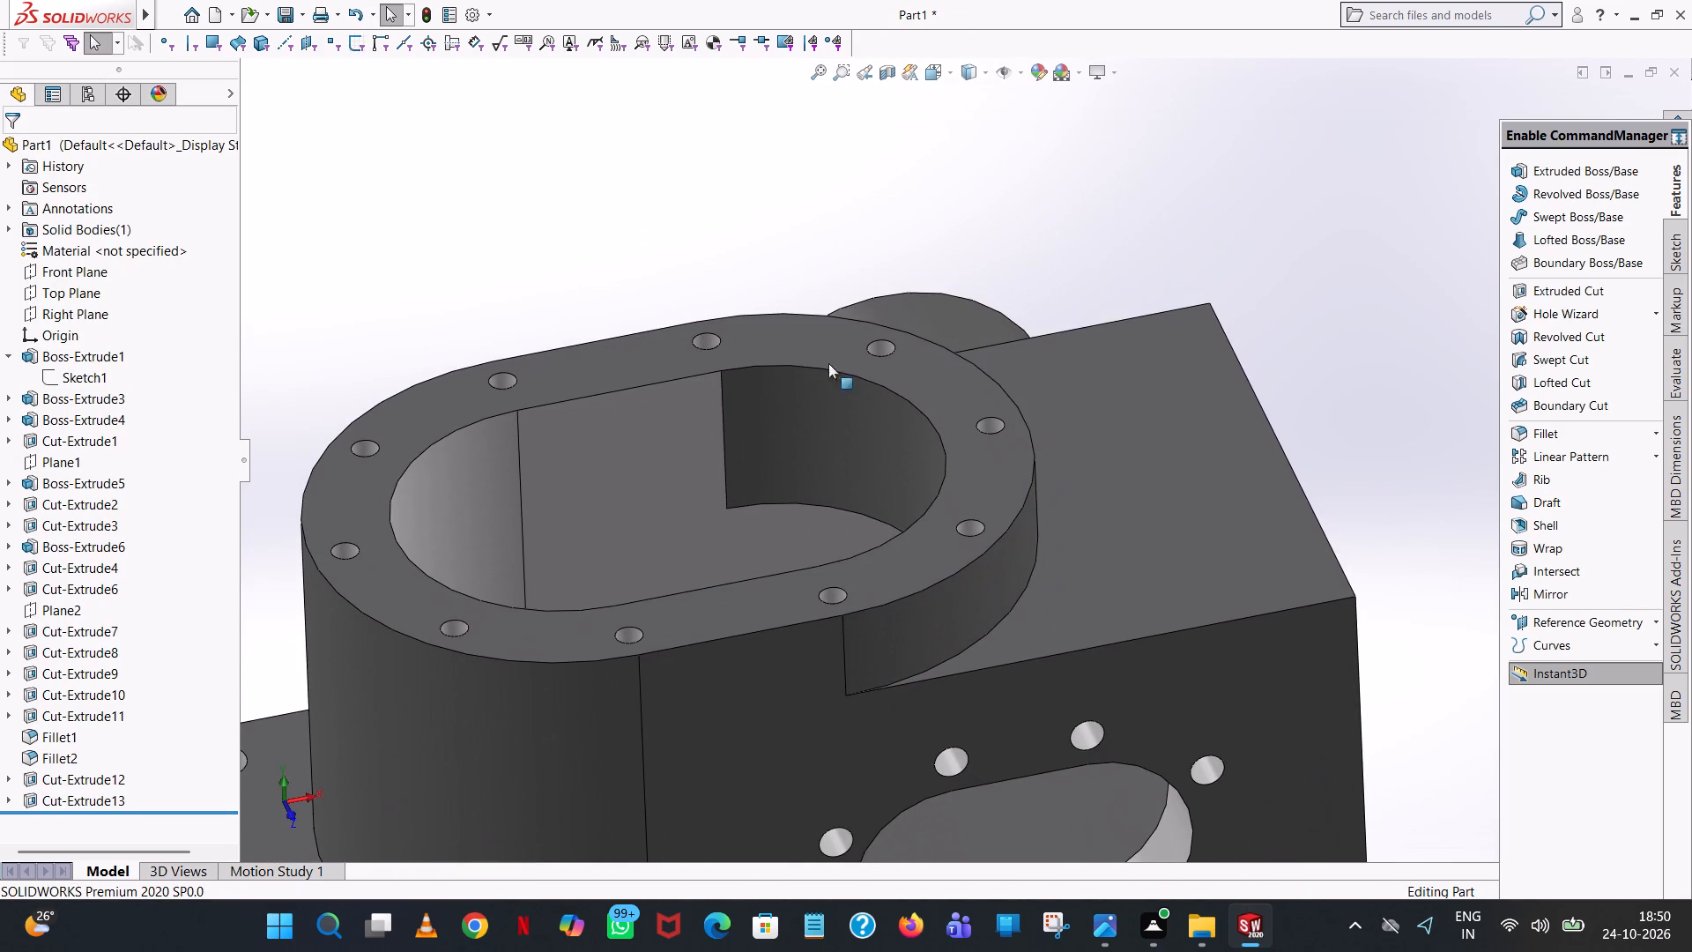
{"action": "middle_click_drag", "start_coordinate": [852, 471], "coordinate": [756, 205]}
{"action": "scroll", "coordinate": [827, 464], "scroll_direction": "up", "scroll_amount": 1}
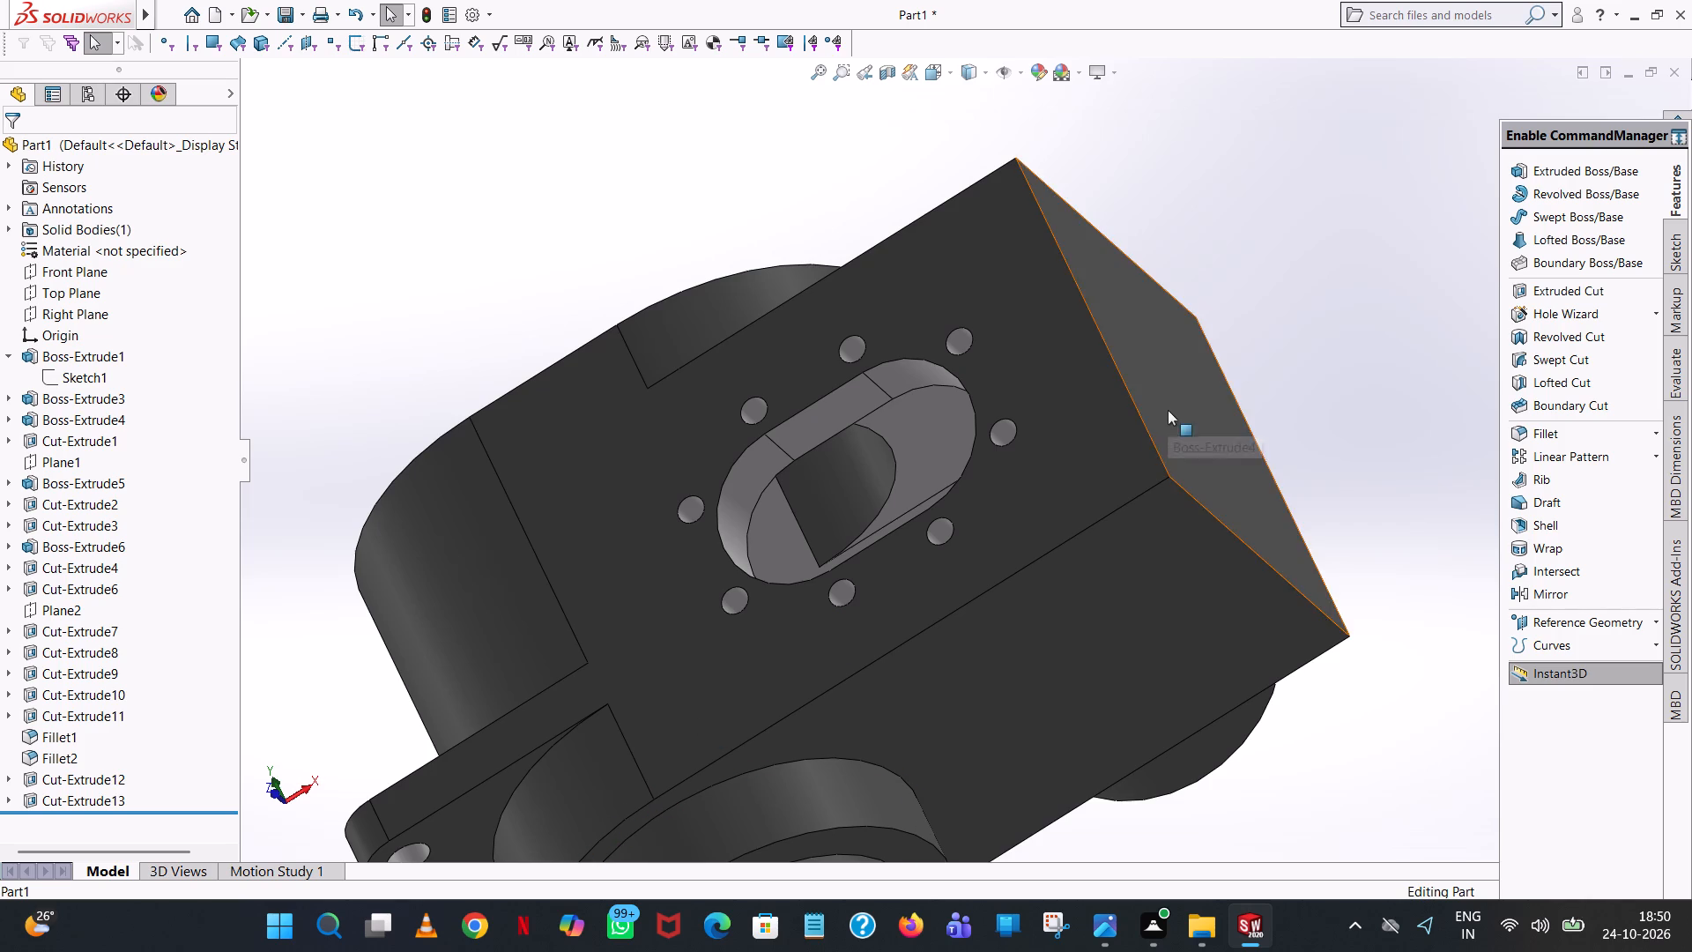
{"action": "scroll", "coordinate": [1226, 324], "scroll_direction": "up", "scroll_amount": 4}
{"action": "middle_click_drag", "start_coordinate": [1119, 395], "coordinate": [1215, 880]}
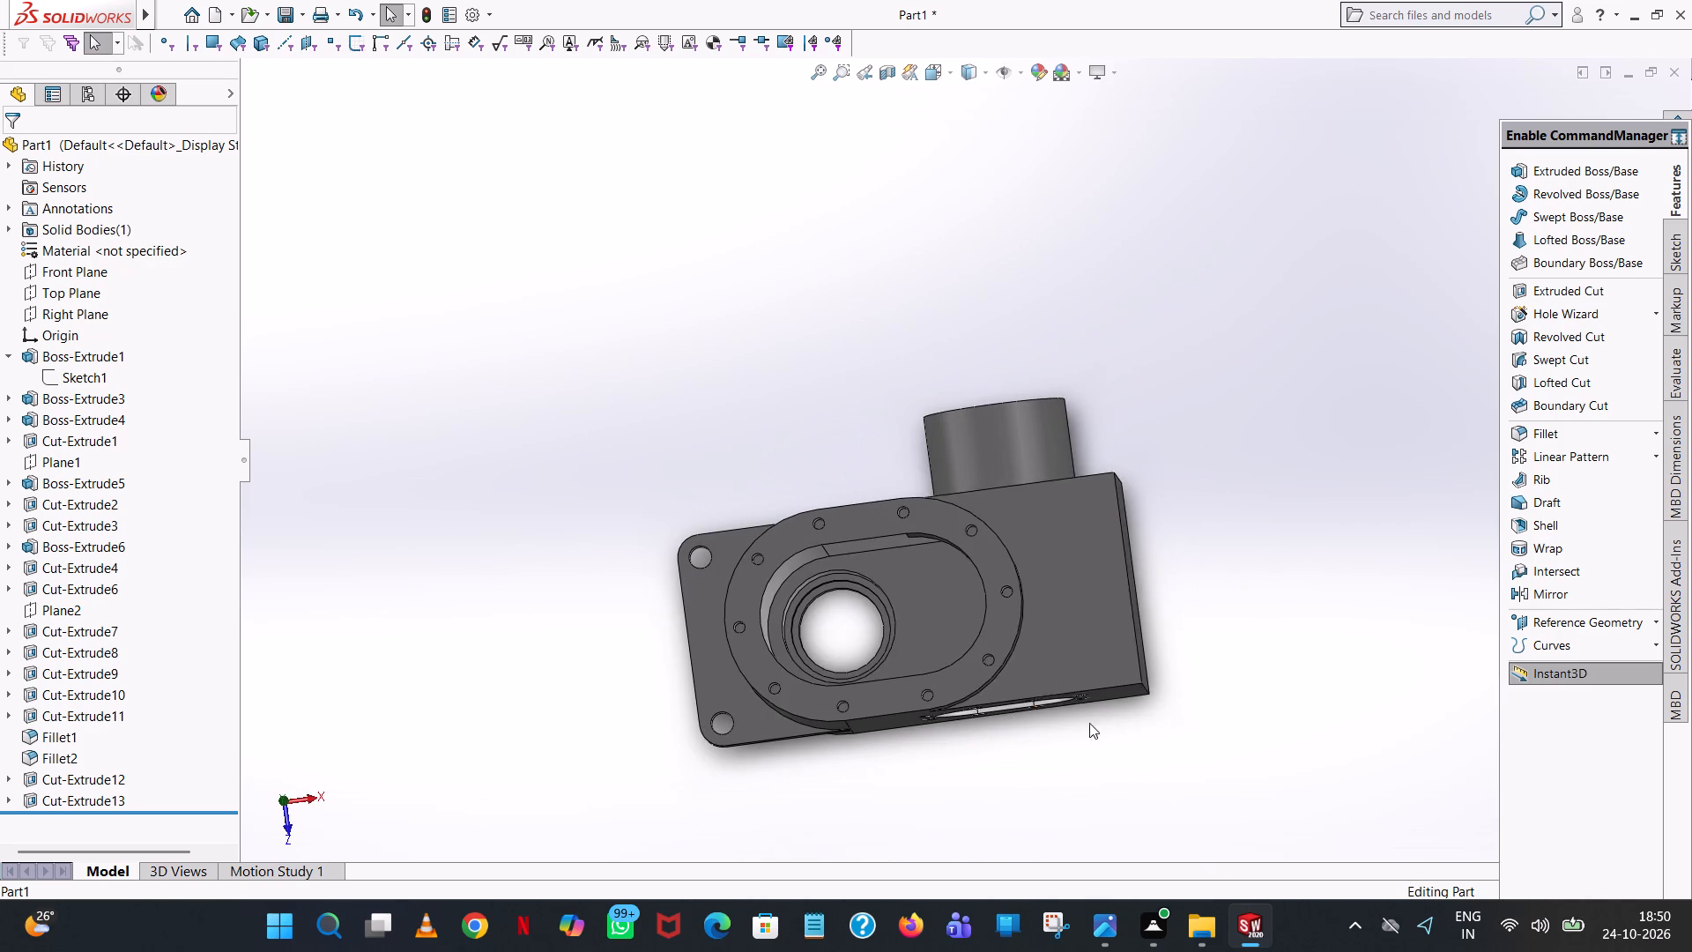
{"action": "scroll", "coordinate": [894, 573], "scroll_direction": "down", "scroll_amount": 6}
{"action": "middle_click_drag", "start_coordinate": [986, 558], "coordinate": [1046, 467]}
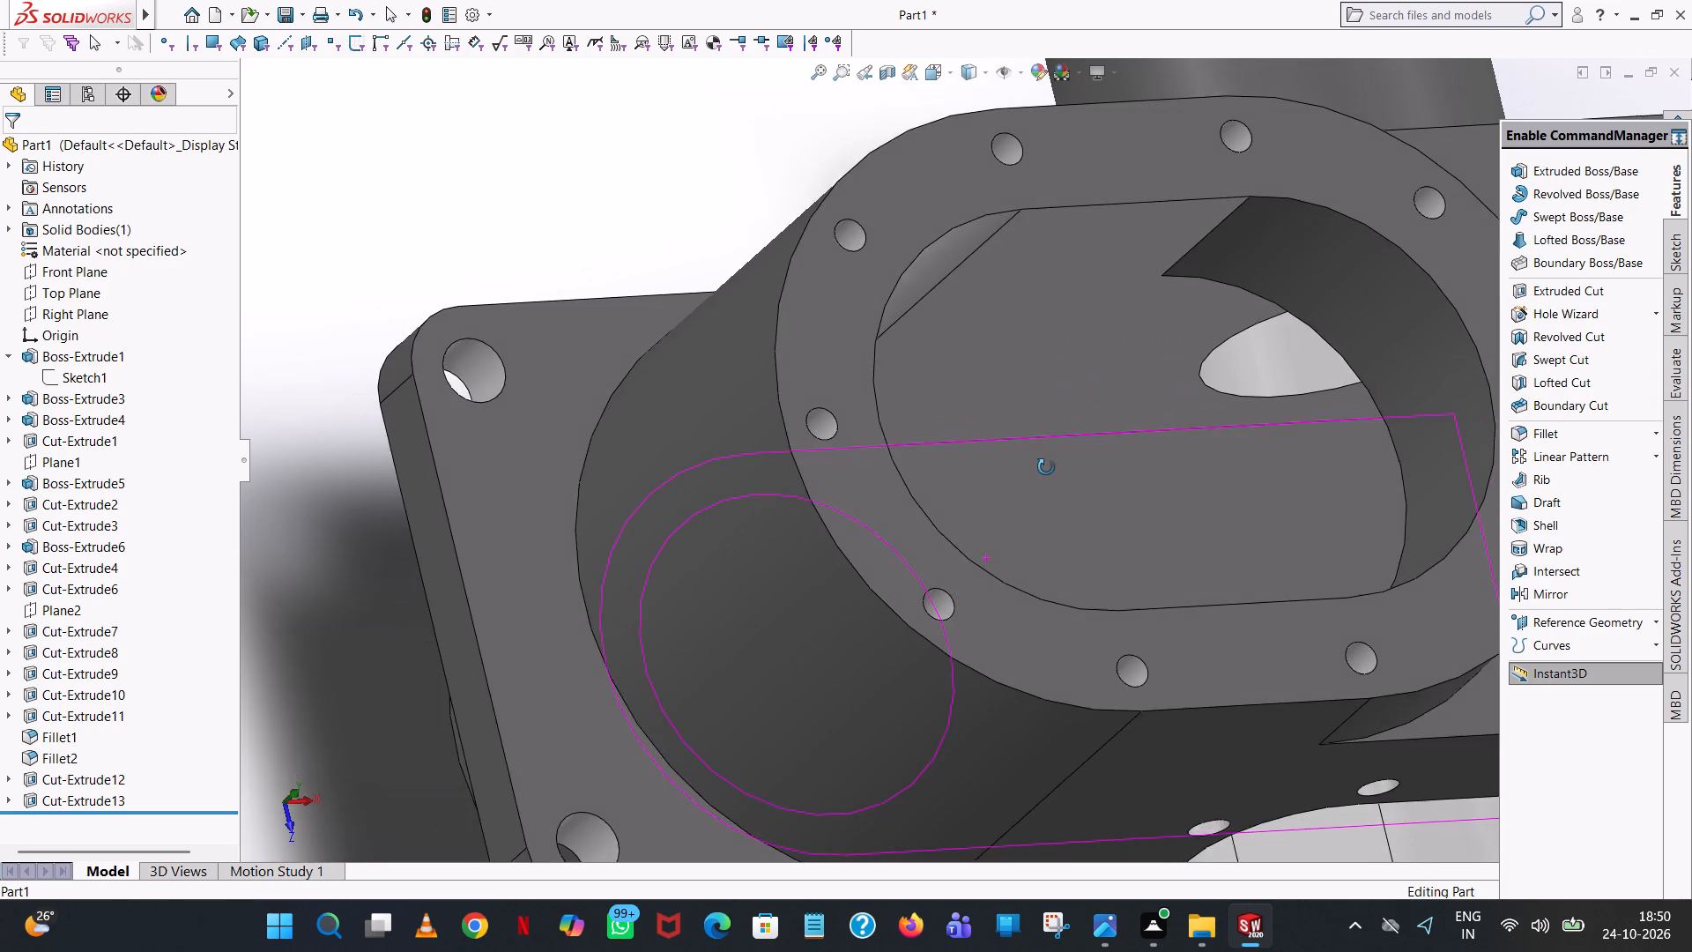
{"action": "middle_click_drag", "start_coordinate": [1046, 467], "coordinate": [1067, 526]}
{"action": "scroll", "coordinate": [1273, 537], "scroll_direction": "up", "scroll_amount": 5}
{"action": "scroll", "coordinate": [1155, 483], "scroll_direction": "down", "scroll_amount": 1}
{"action": "middle_click_drag", "start_coordinate": [1155, 483], "coordinate": [1065, 335]}
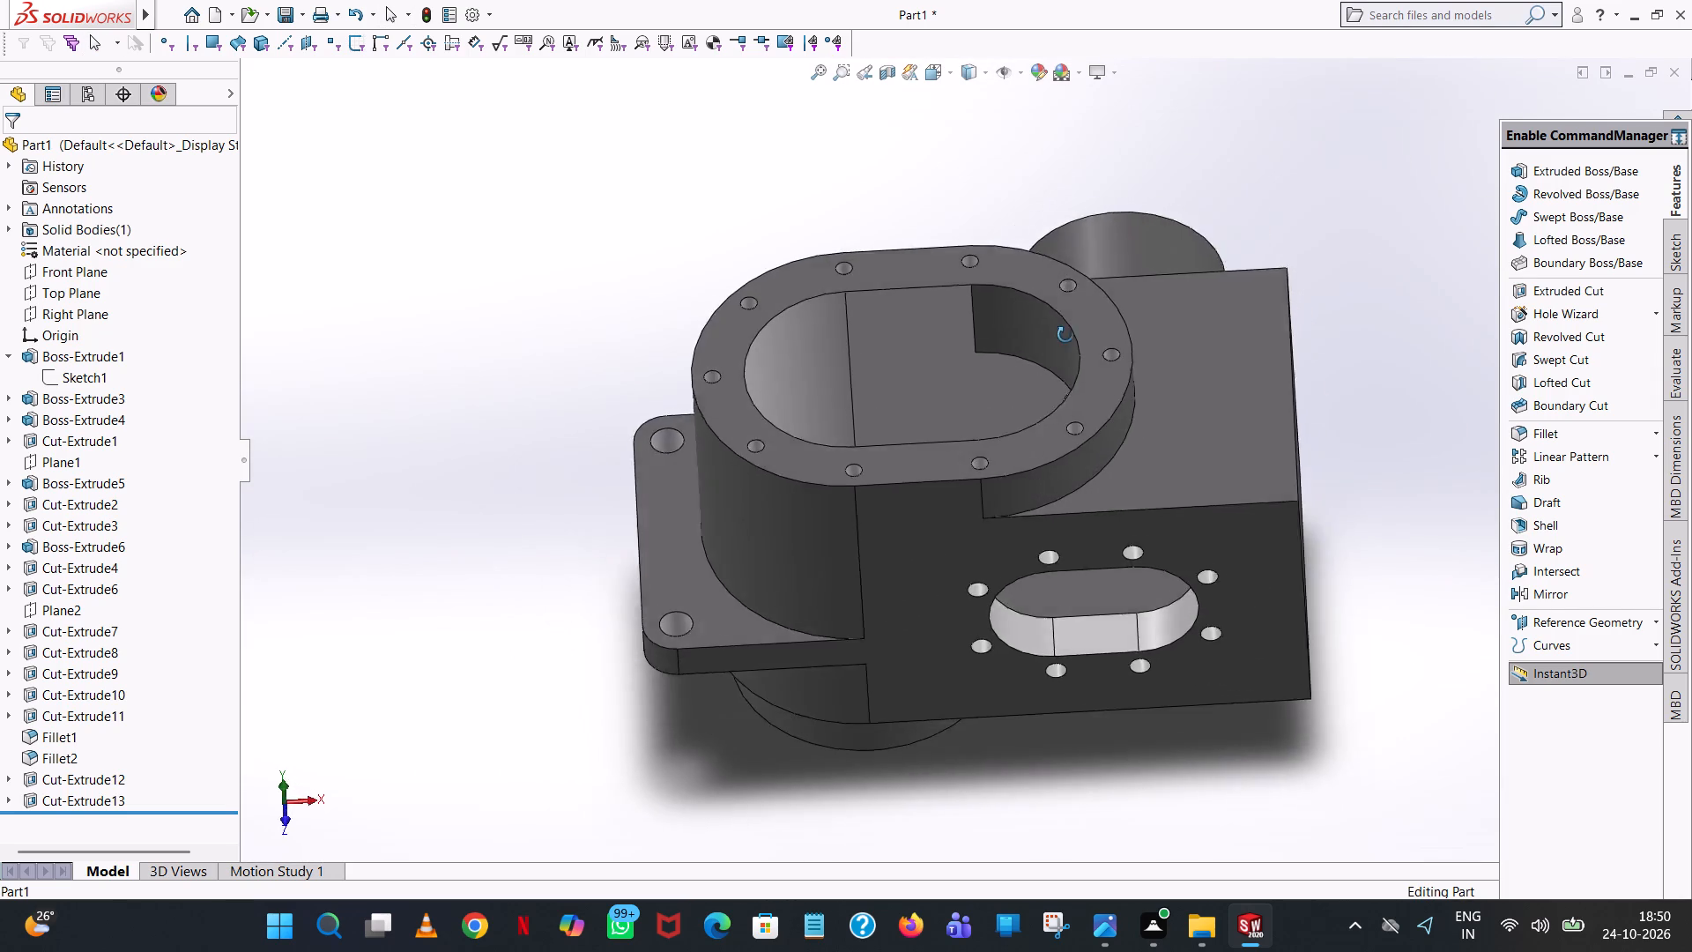
{"action": "middle_click_drag", "start_coordinate": [1065, 335], "coordinate": [1159, 497]}
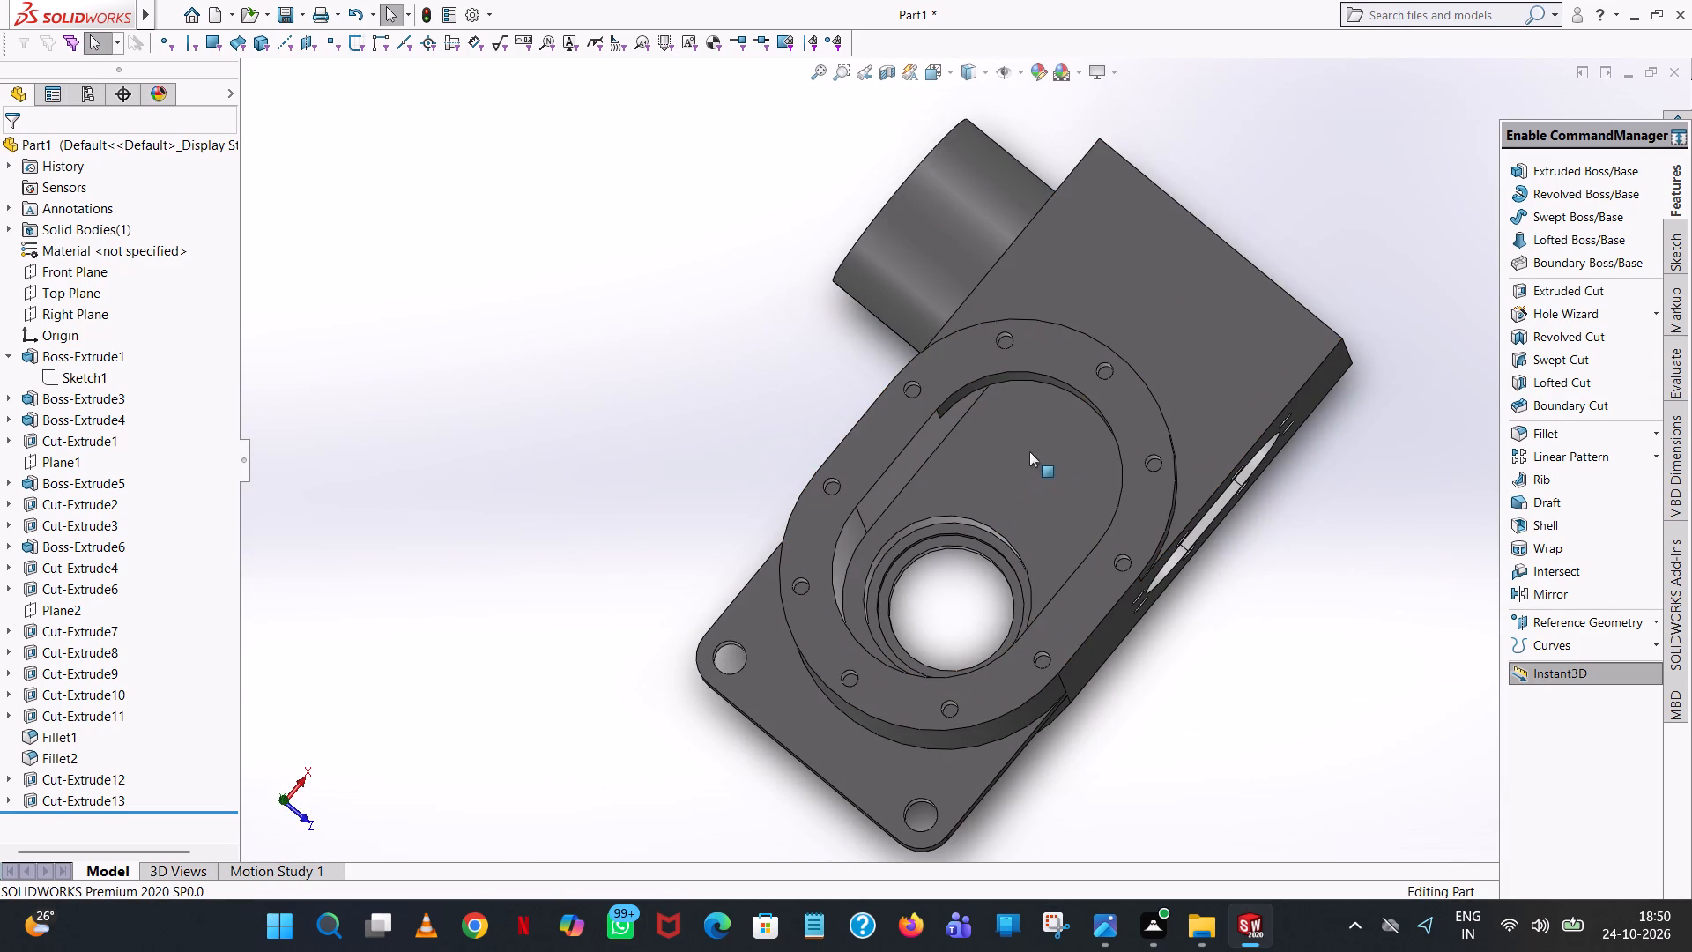
Colour the cavity floor and the slot opening's two curved end walls light blue (203, 210, 239).
{"action": "scroll", "coordinate": [1060, 498], "scroll_direction": "up", "scroll_amount": 1}
{"action": "middle_click_drag", "start_coordinate": [1060, 498], "coordinate": [1044, 489]}
{"action": "middle_click_drag", "start_coordinate": [1034, 481], "coordinate": [1045, 337]}
{"action": "middle_click_drag", "start_coordinate": [1073, 356], "coordinate": [1102, 517]}
{"action": "left_click", "coordinate": [1043, 474]}
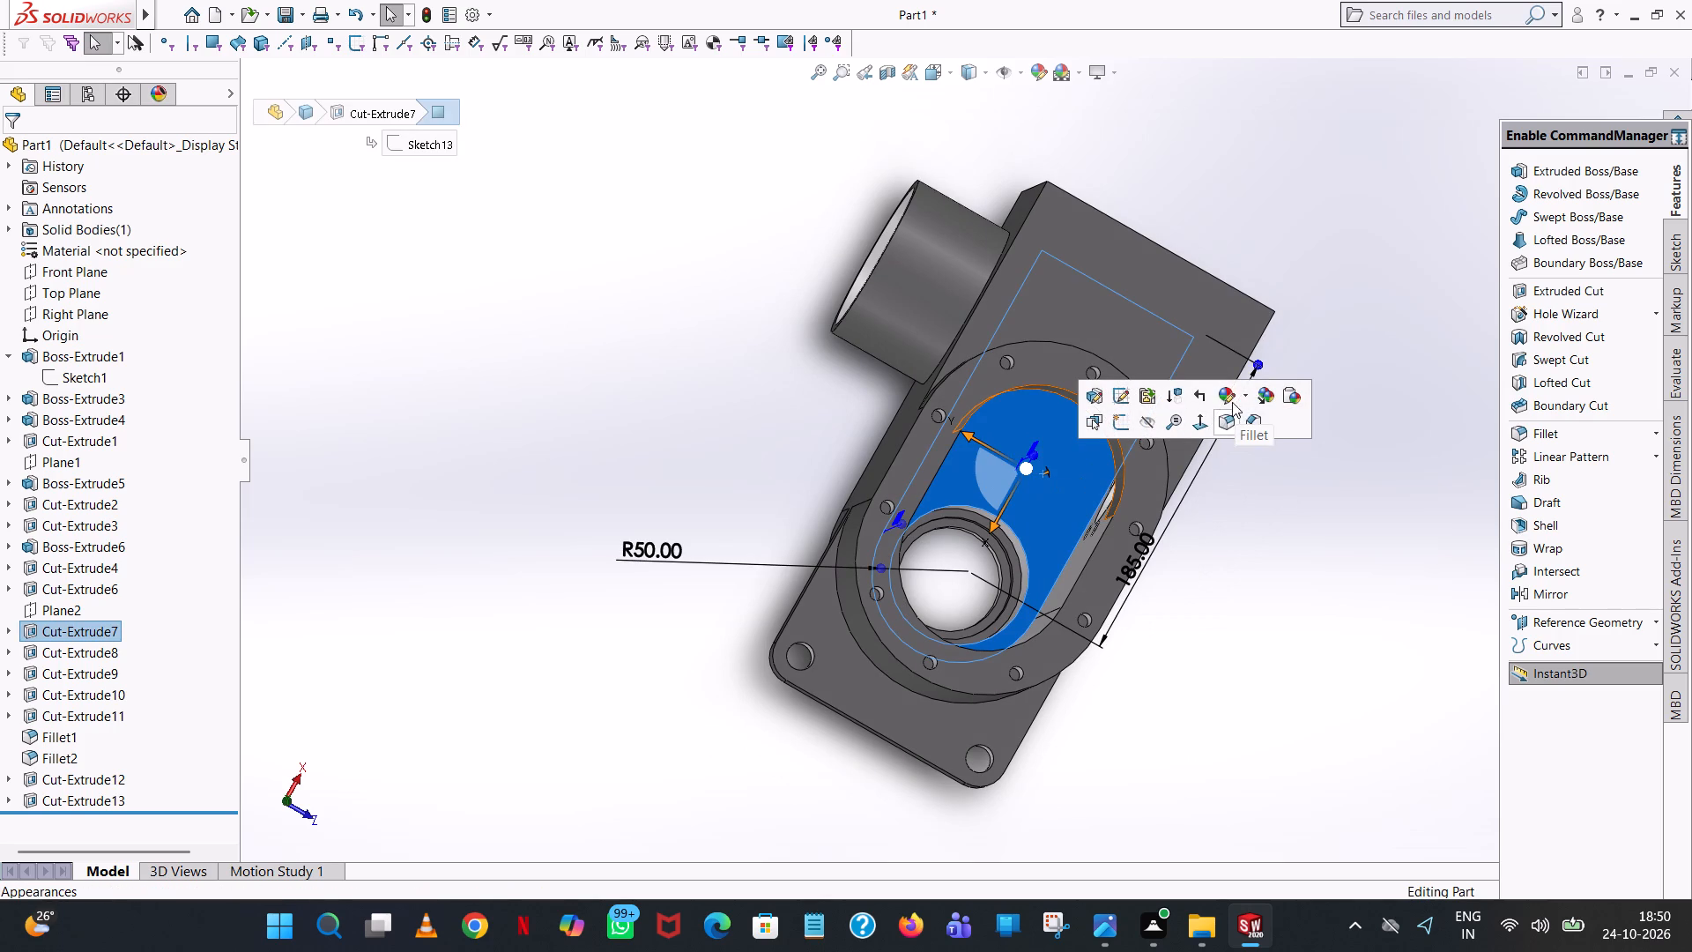
{"action": "left_click", "coordinate": [1228, 398]}
{"action": "left_click", "coordinate": [1220, 390]}
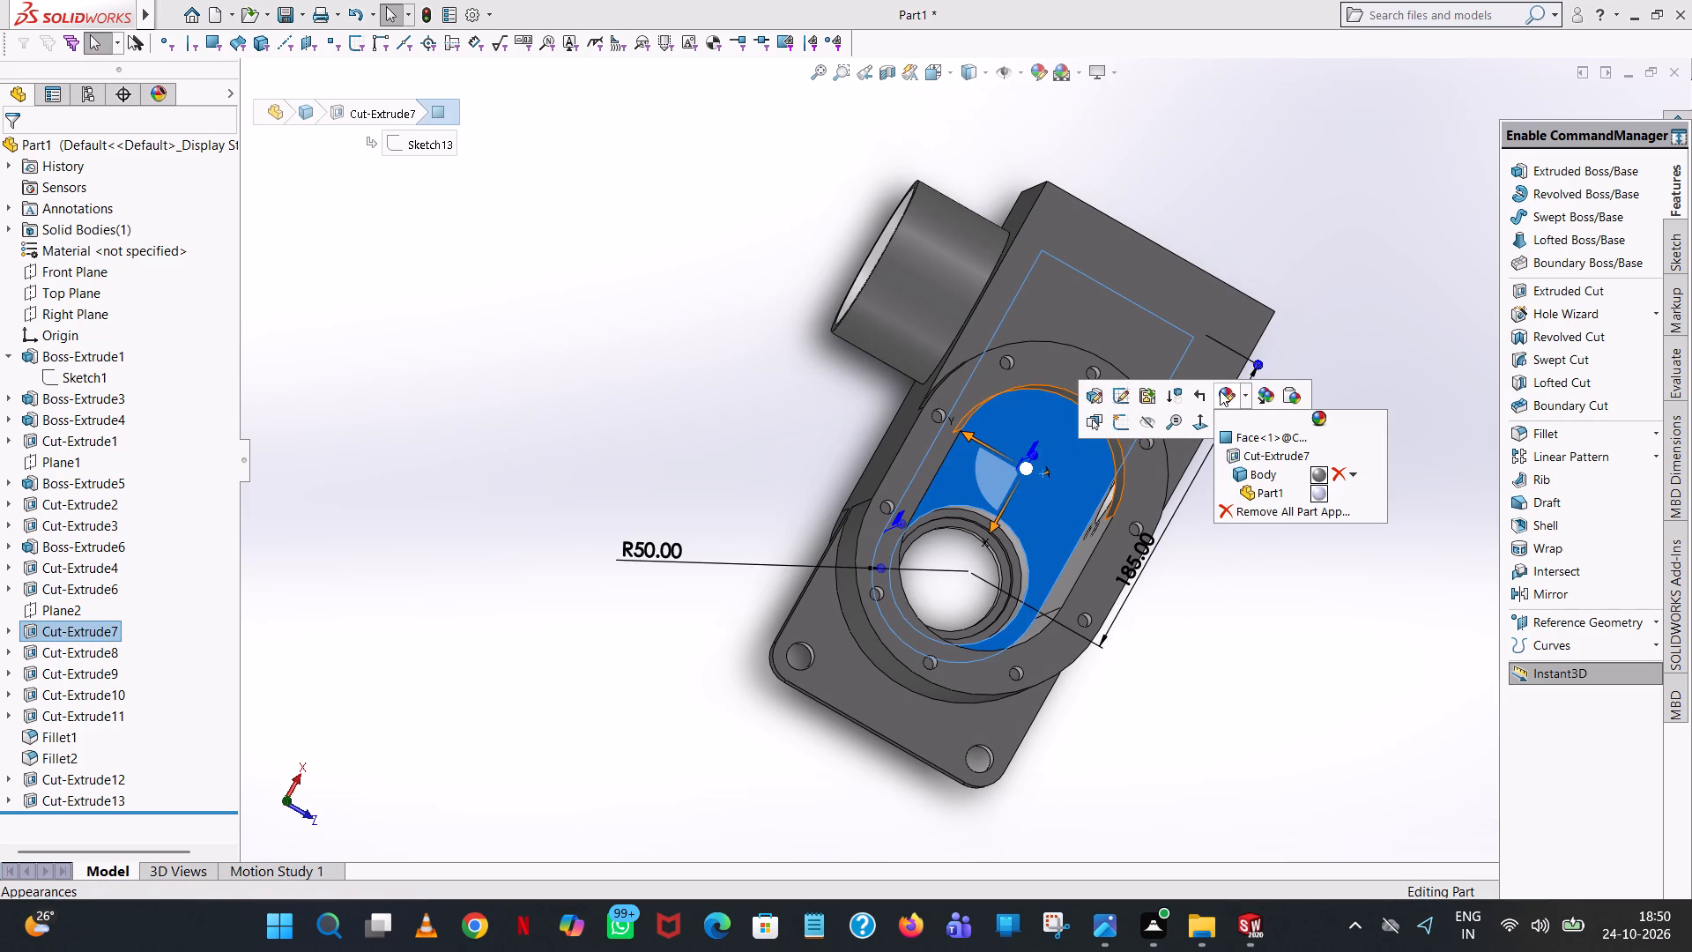
{"action": "left_click", "coordinate": [1232, 441]}
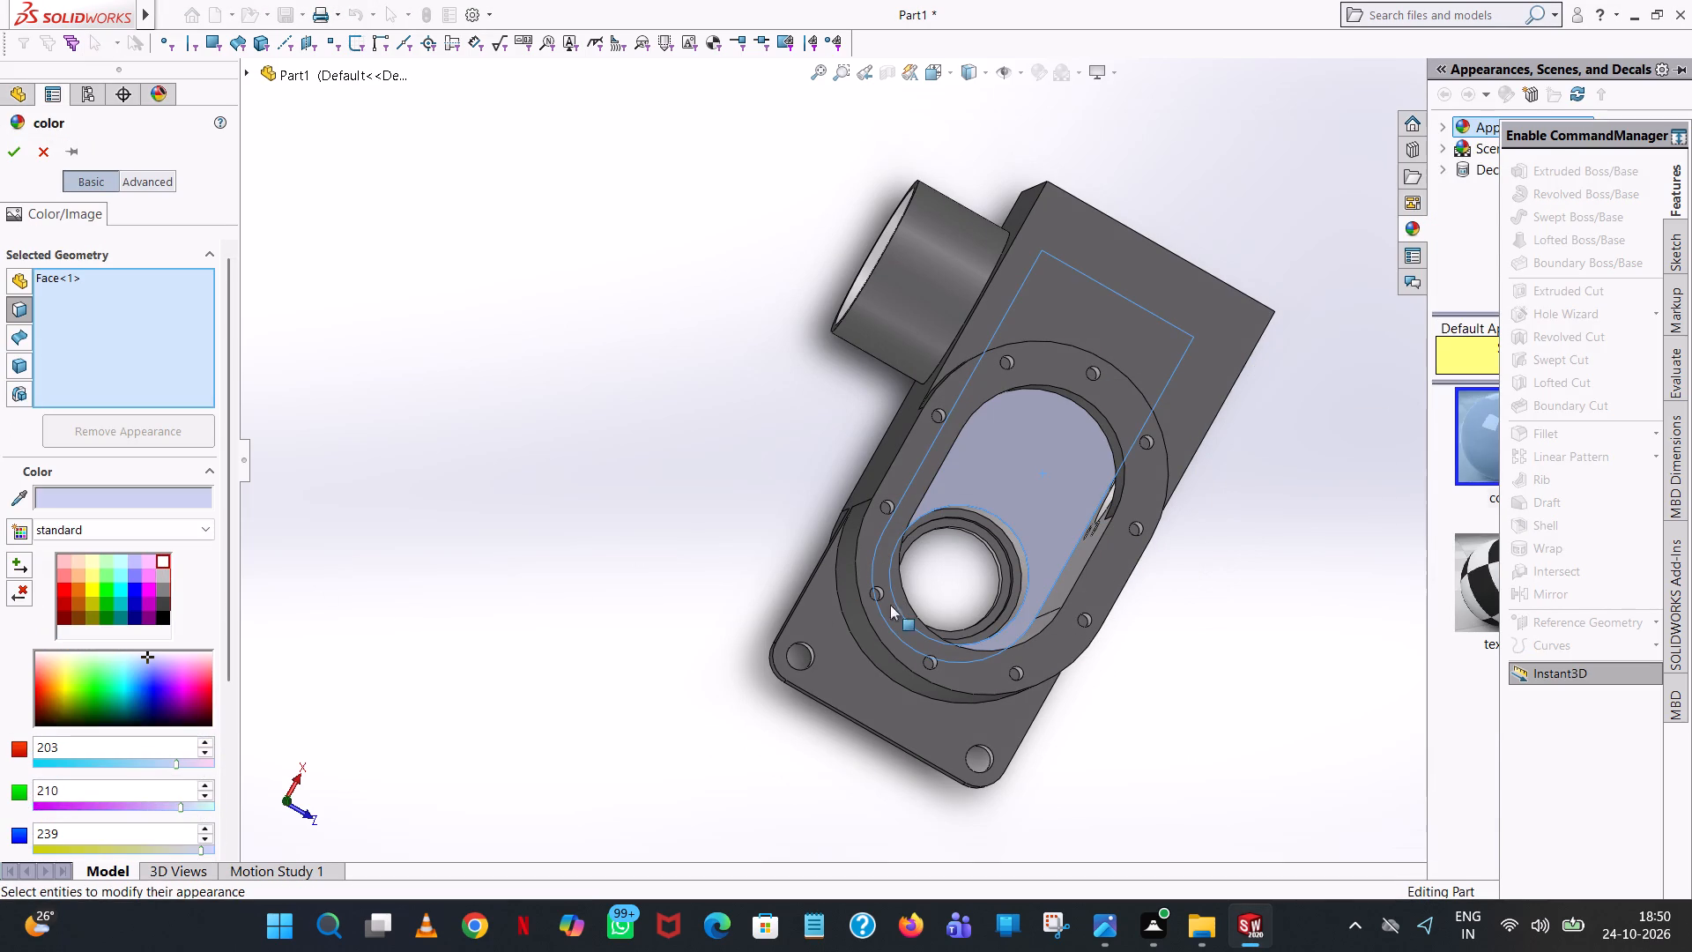
{"action": "middle_click_drag", "start_coordinate": [1119, 687], "coordinate": [1085, 540]}
{"action": "left_click", "coordinate": [924, 398]}
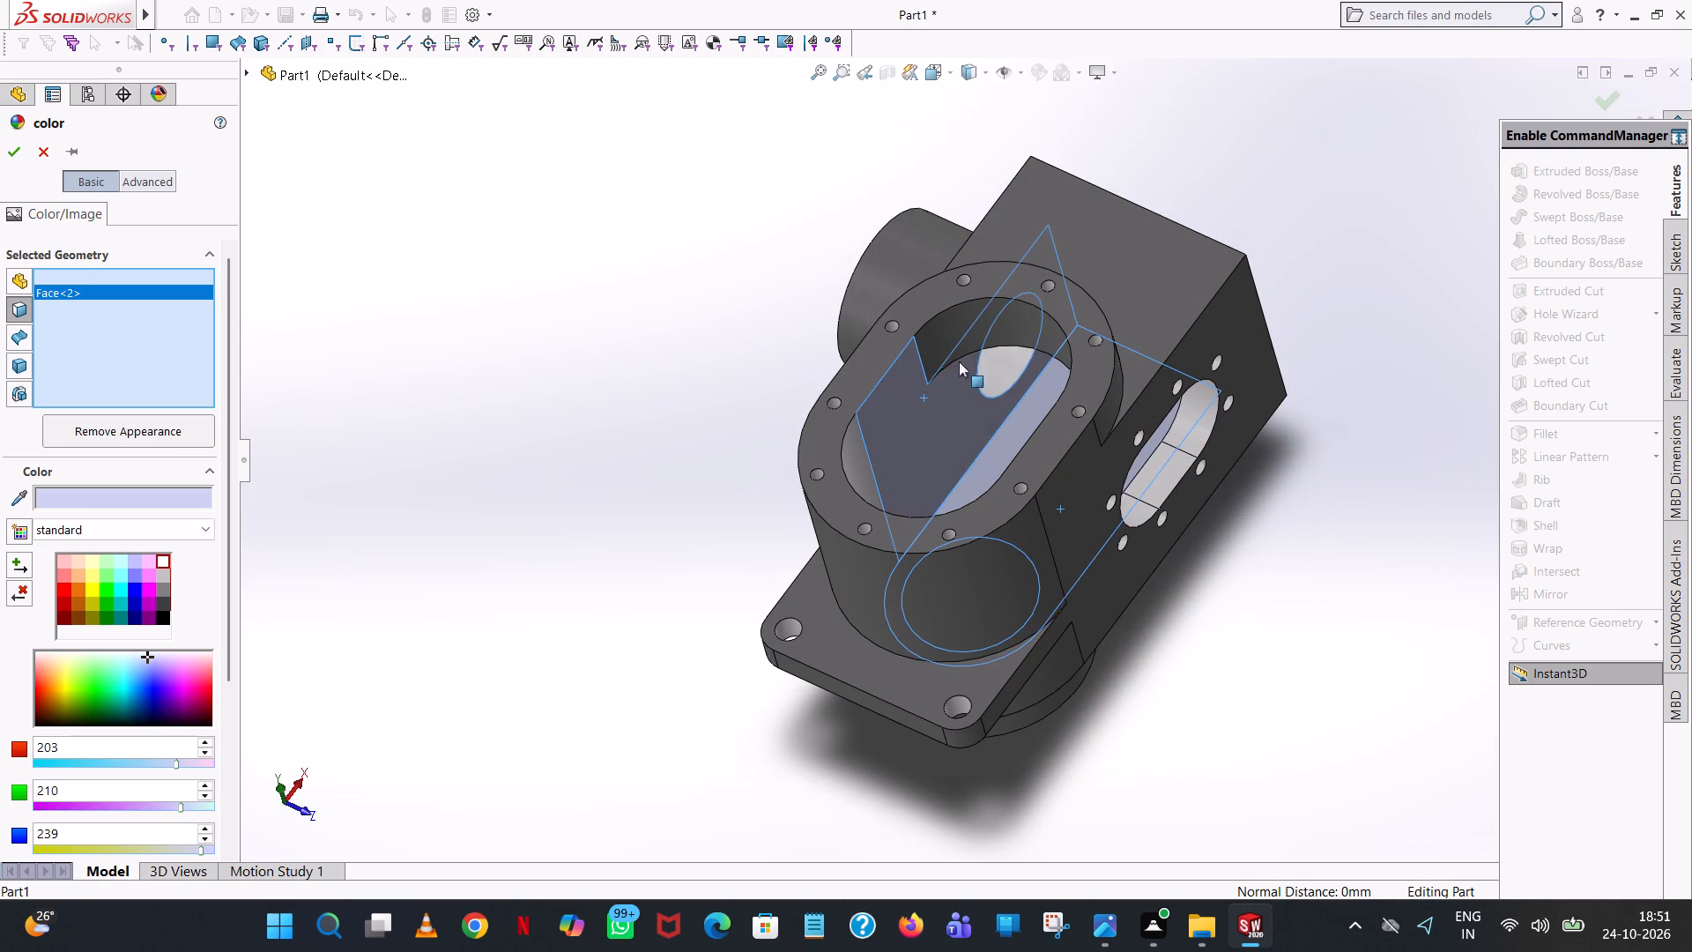
{"action": "left_click", "coordinate": [968, 333]}
{"action": "left_click", "coordinate": [859, 450]}
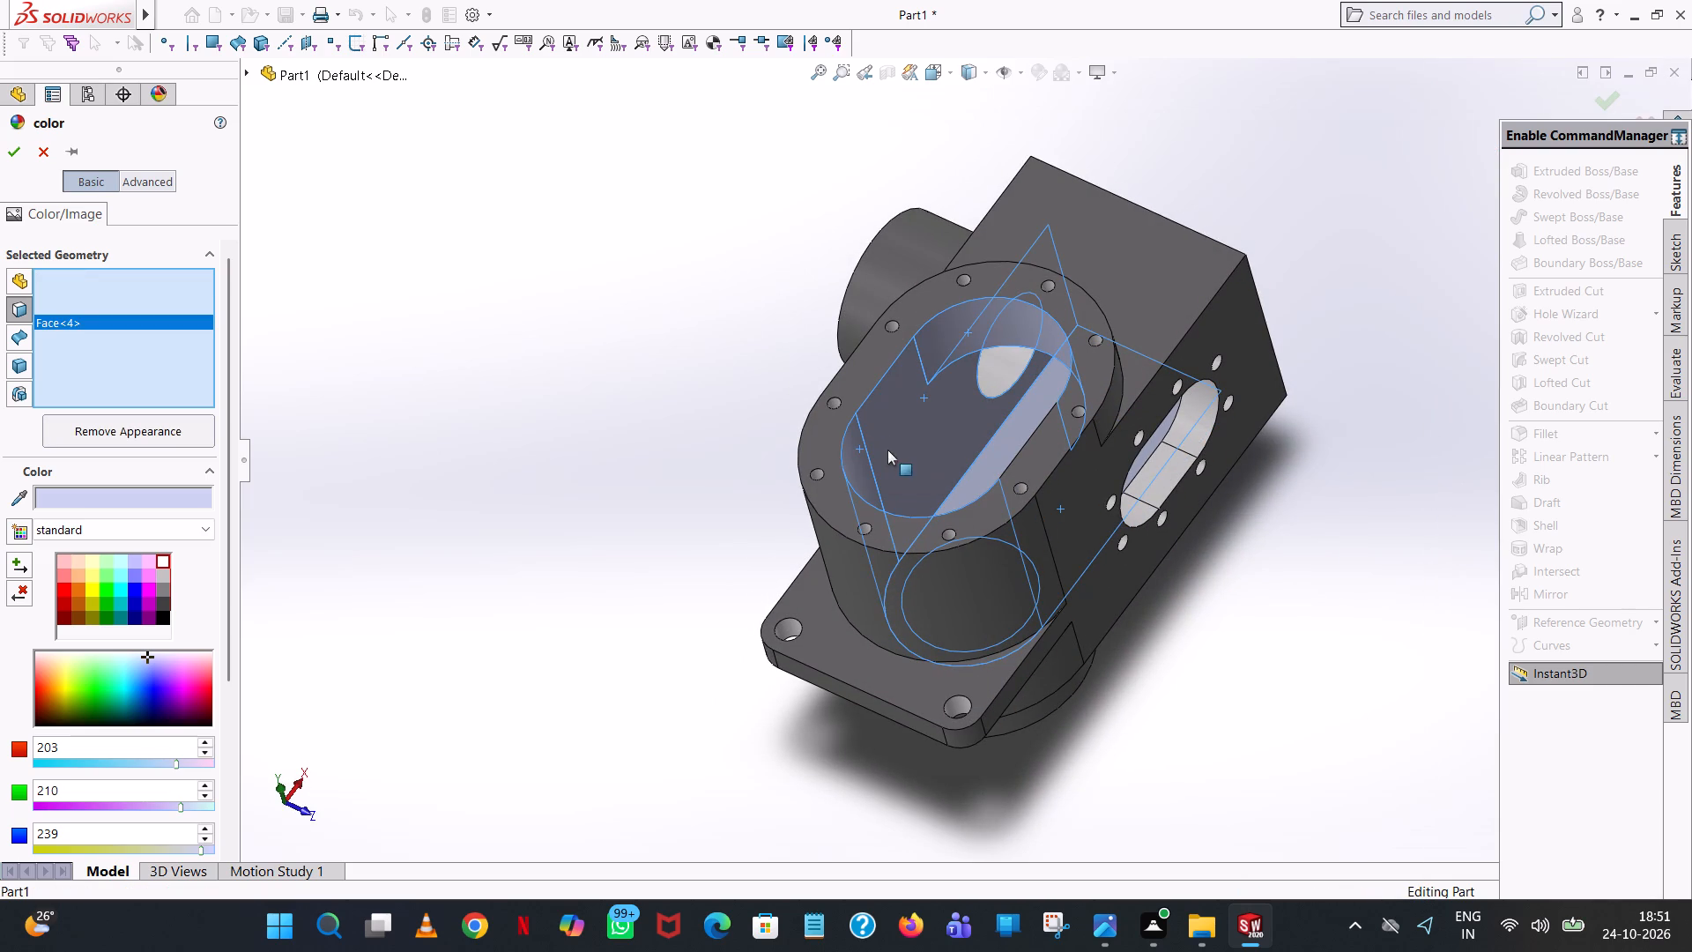
{"action": "left_click", "coordinate": [922, 421]}
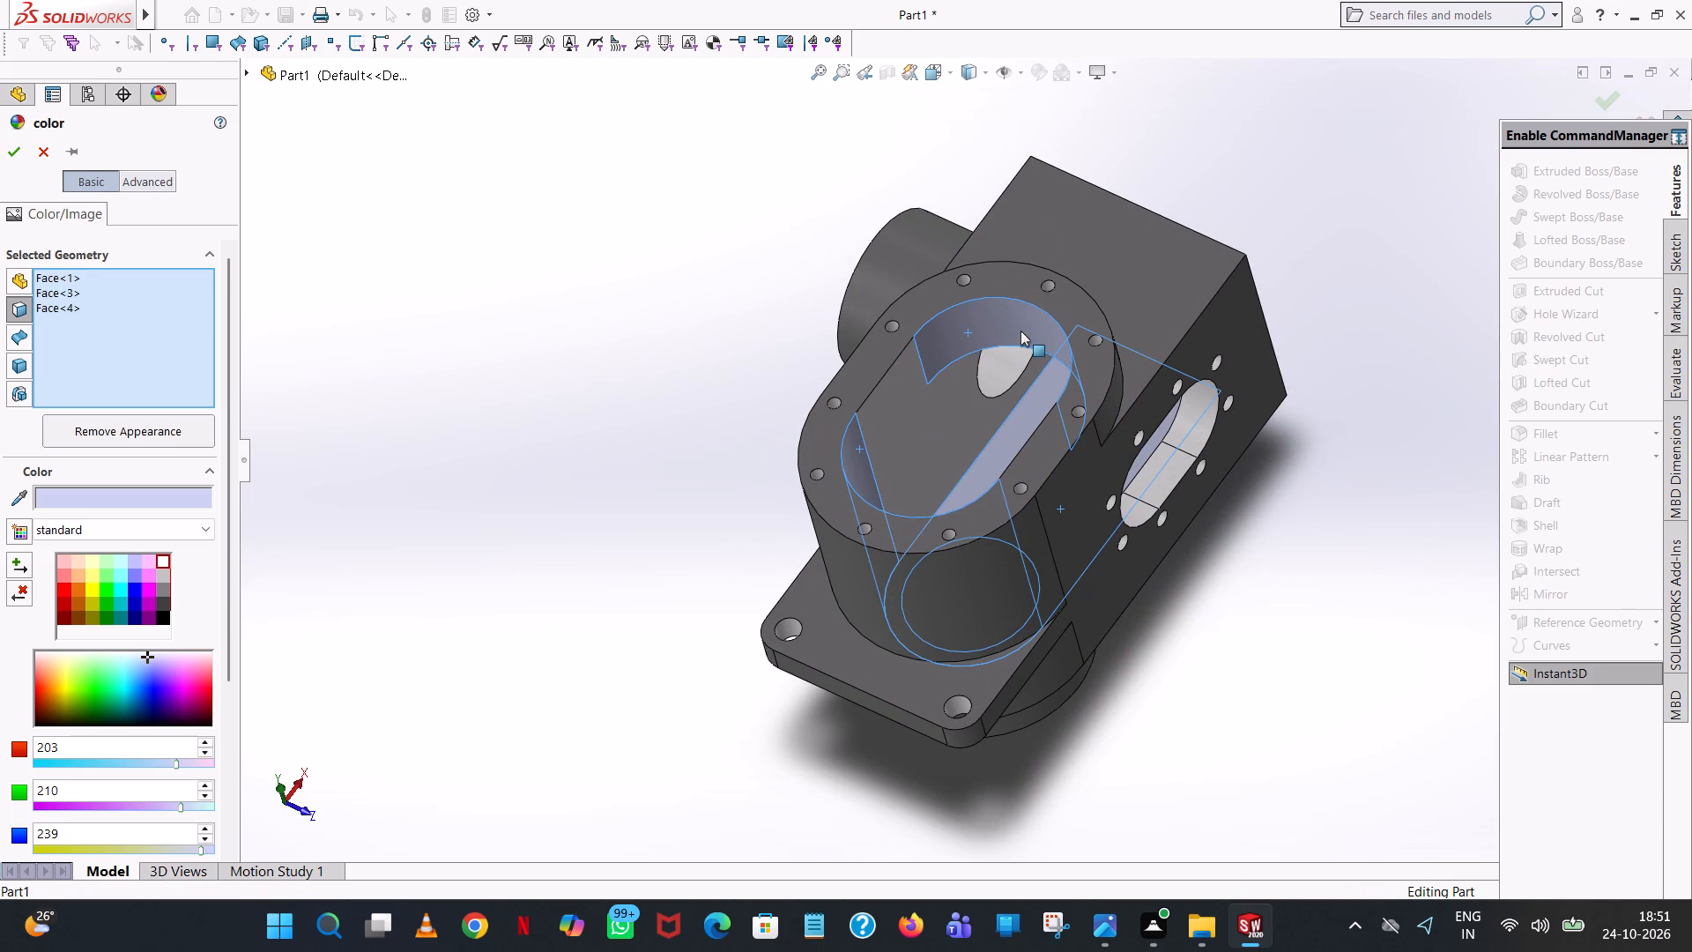
{"action": "left_click", "coordinate": [1020, 330]}
{"action": "left_click", "coordinate": [1006, 326]}
{"action": "middle_click_drag", "start_coordinate": [968, 377], "coordinate": [947, 490]}
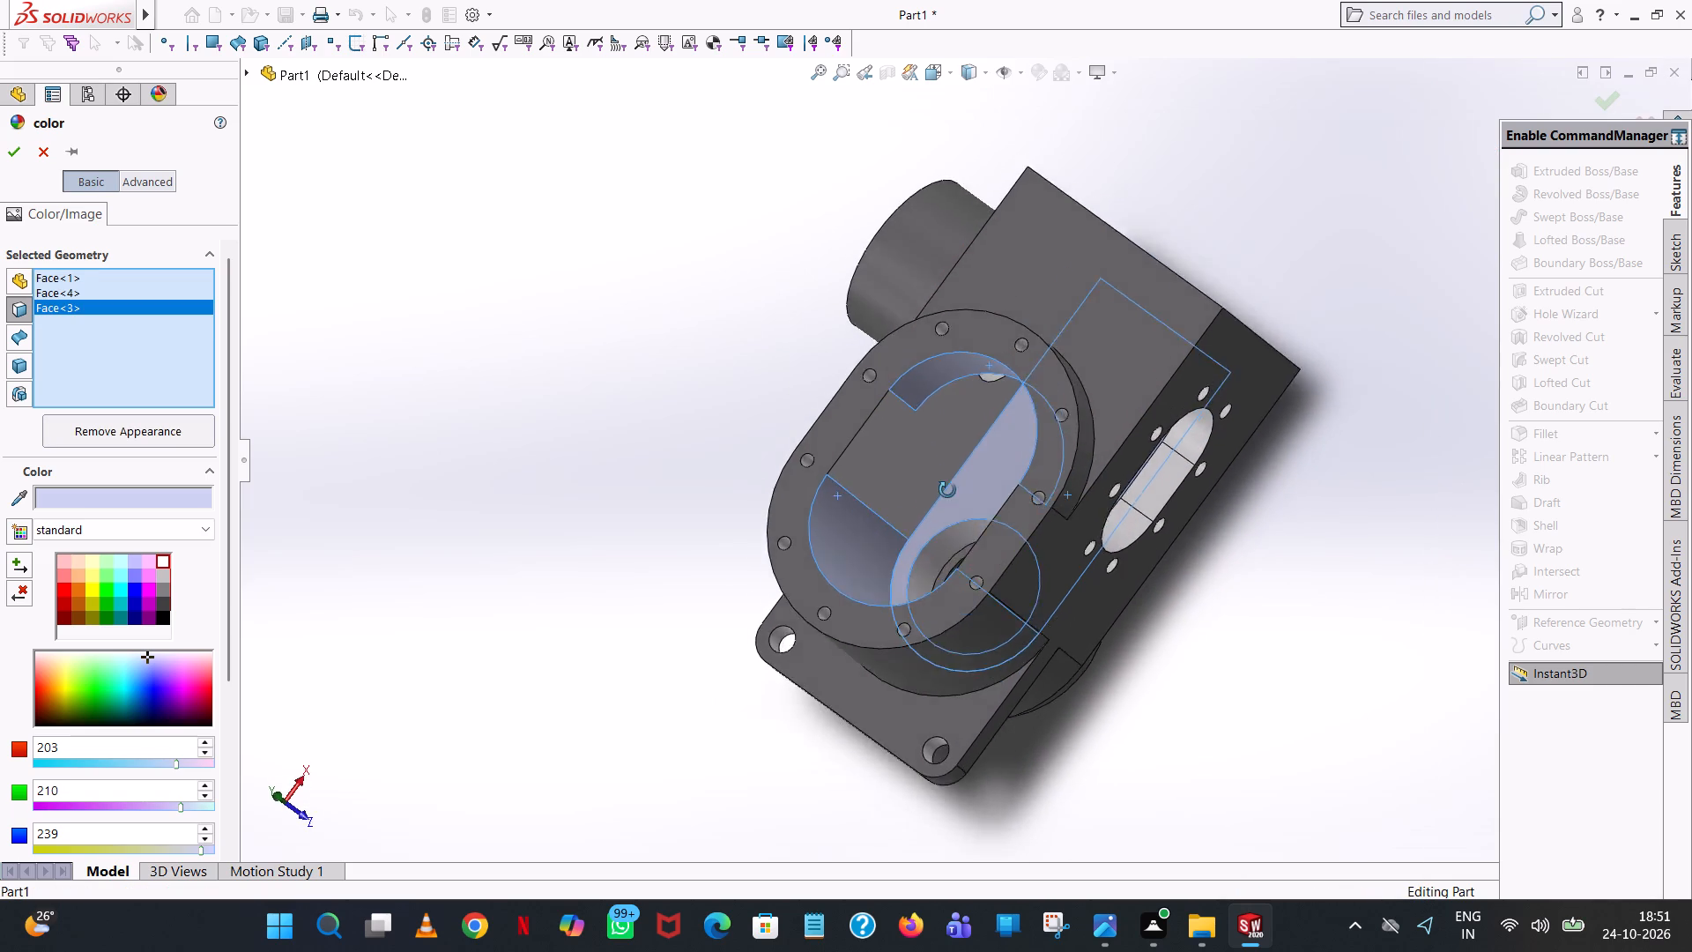
{"action": "middle_click_drag", "start_coordinate": [947, 490], "coordinate": [959, 603]}
{"action": "left_click", "coordinate": [11, 149]}
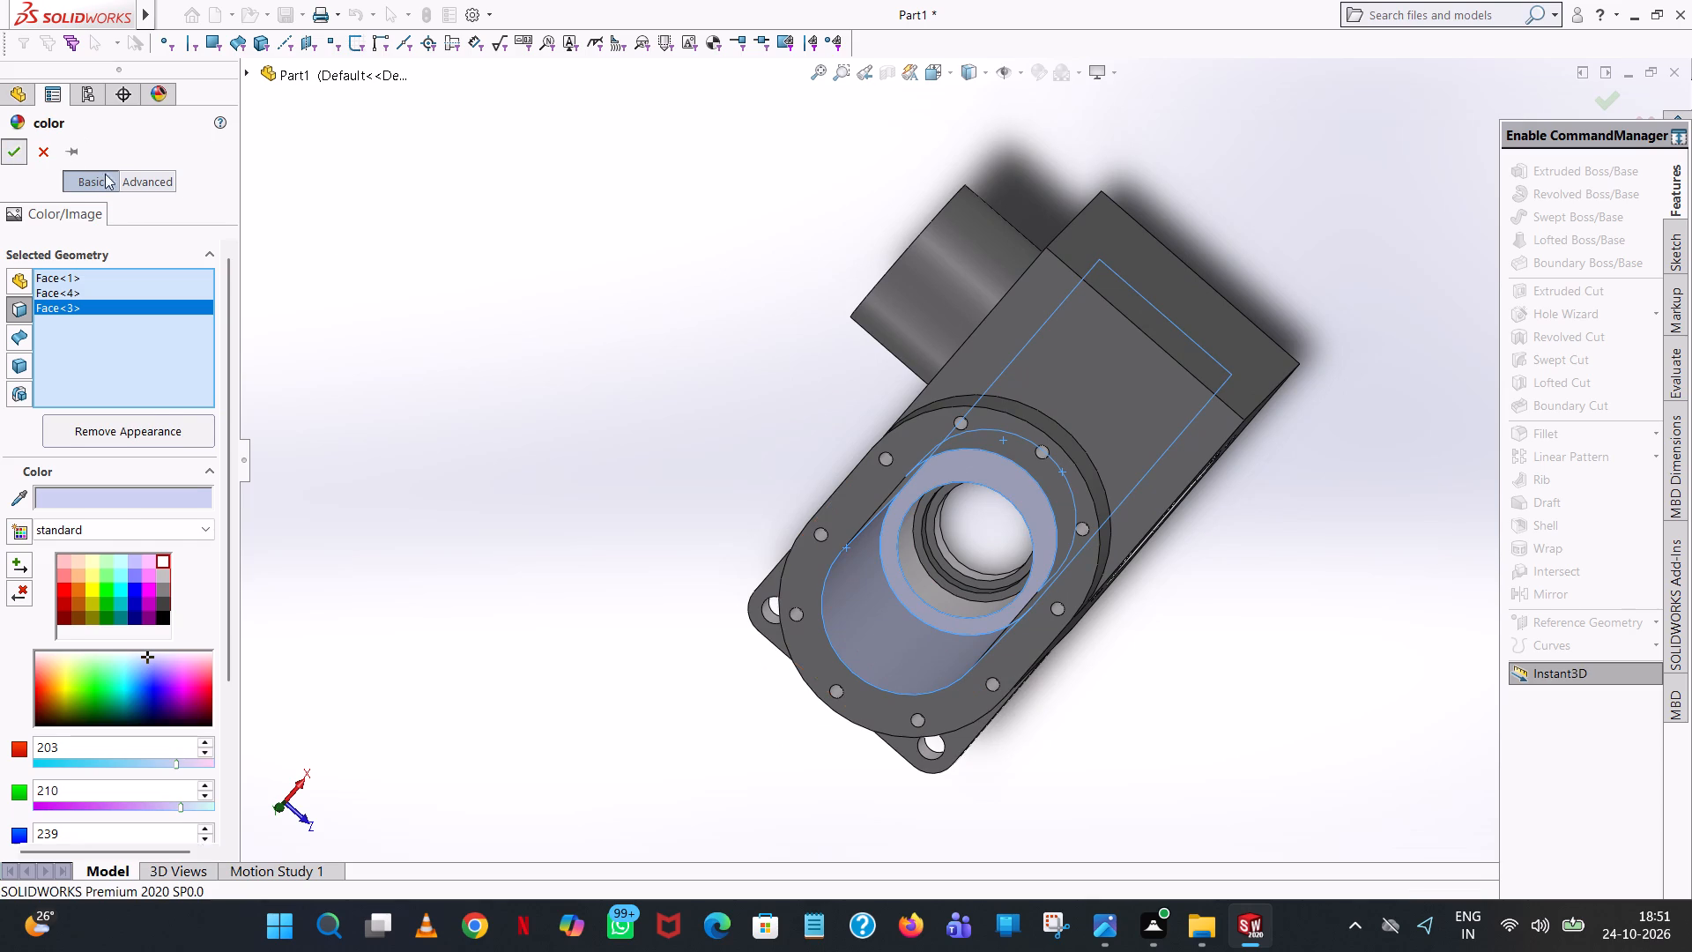
{"action": "left_click", "coordinate": [400, 260]}
Examine the interior walls through the oval opening for faces that still need colouring.
{"action": "middle_click_drag", "start_coordinate": [565, 342], "coordinate": [694, 339]}
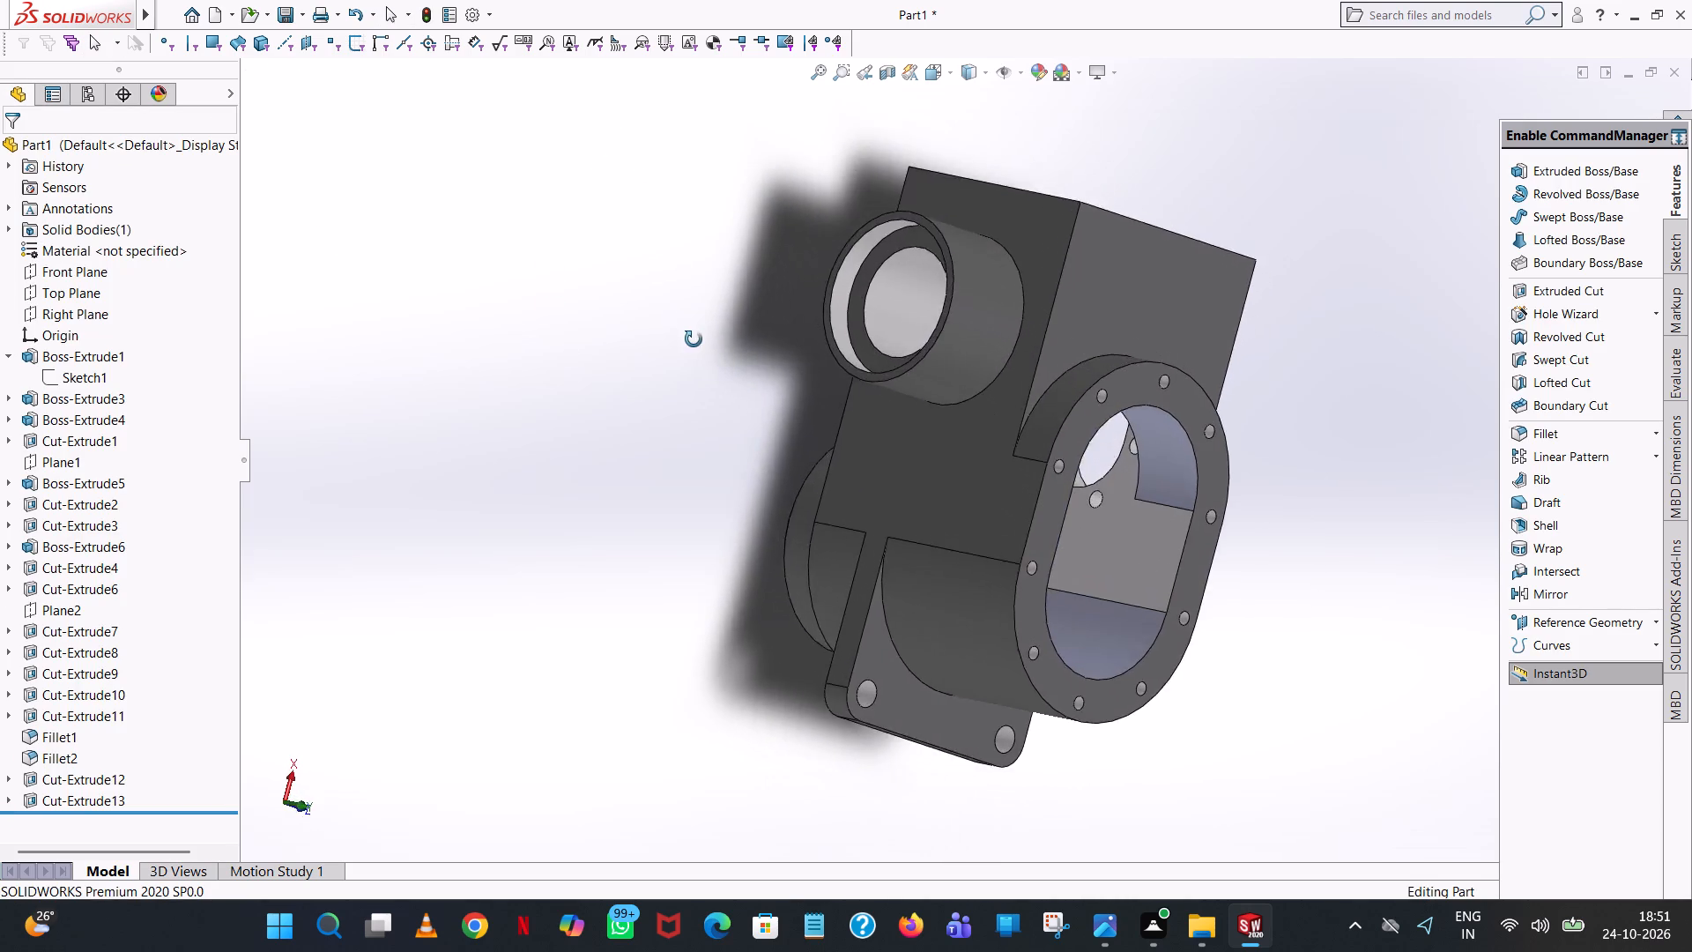
{"action": "middle_click_drag", "start_coordinate": [694, 339], "coordinate": [554, 73]}
{"action": "scroll", "coordinate": [682, 135], "scroll_direction": "down", "scroll_amount": 1}
{"action": "scroll", "coordinate": [554, 73], "scroll_direction": "up", "scroll_amount": 1}
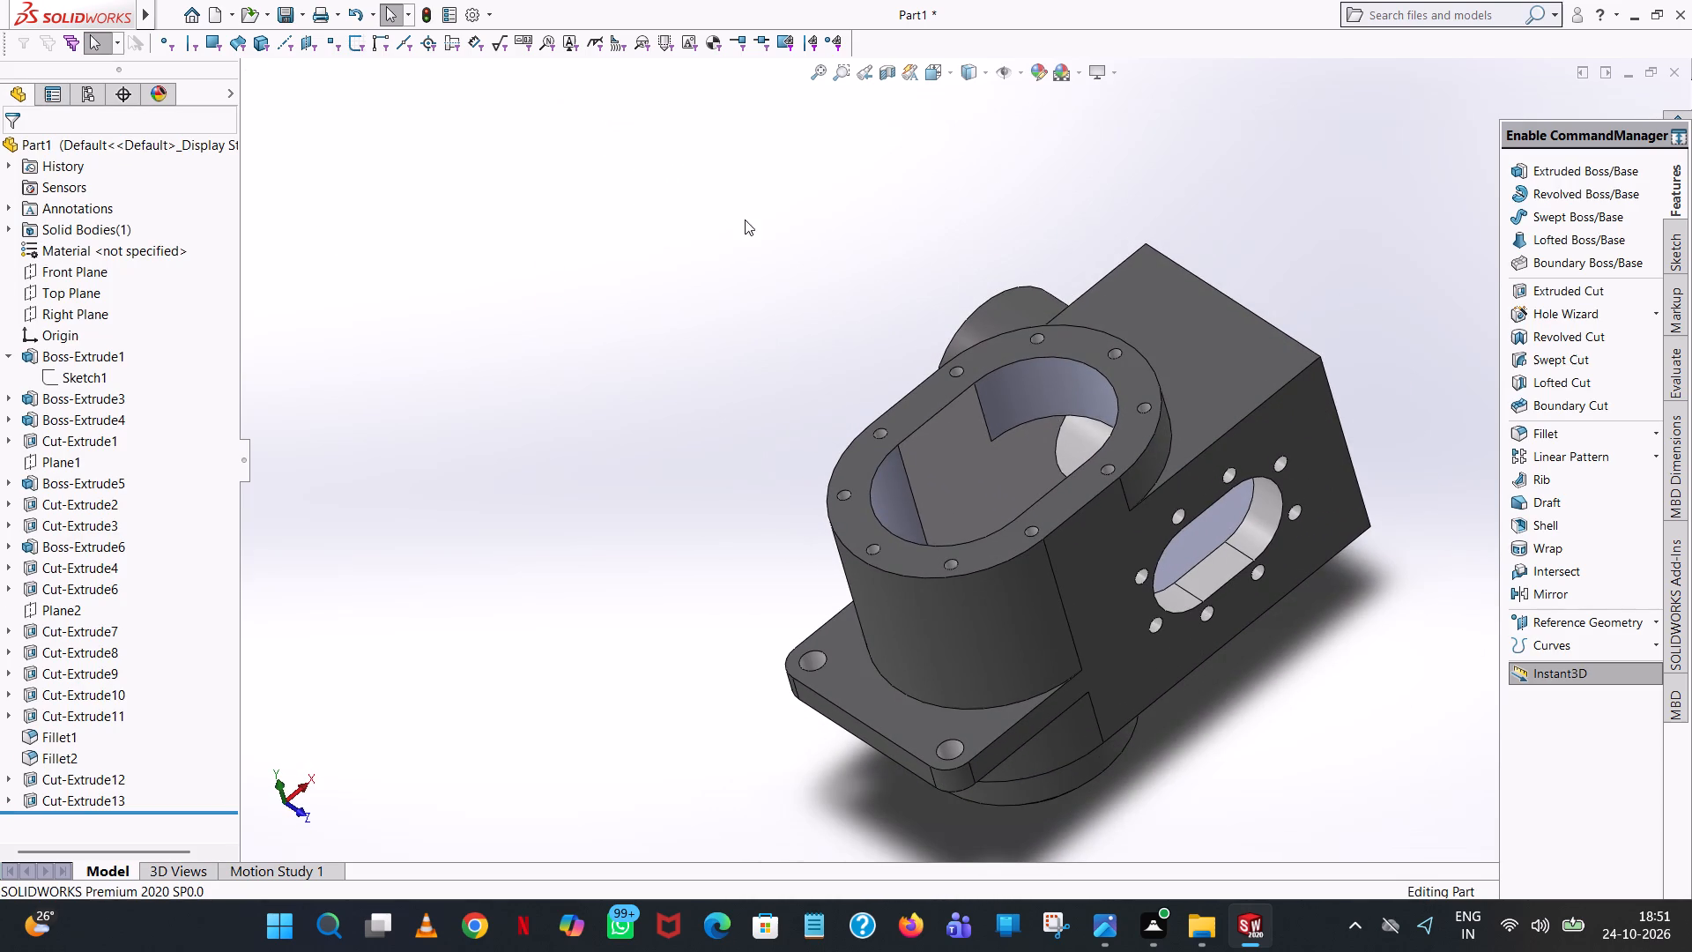
{"action": "scroll", "coordinate": [983, 466], "scroll_direction": "down", "scroll_amount": 8}
{"action": "scroll", "coordinate": [983, 466], "scroll_direction": "up", "scroll_amount": 6}
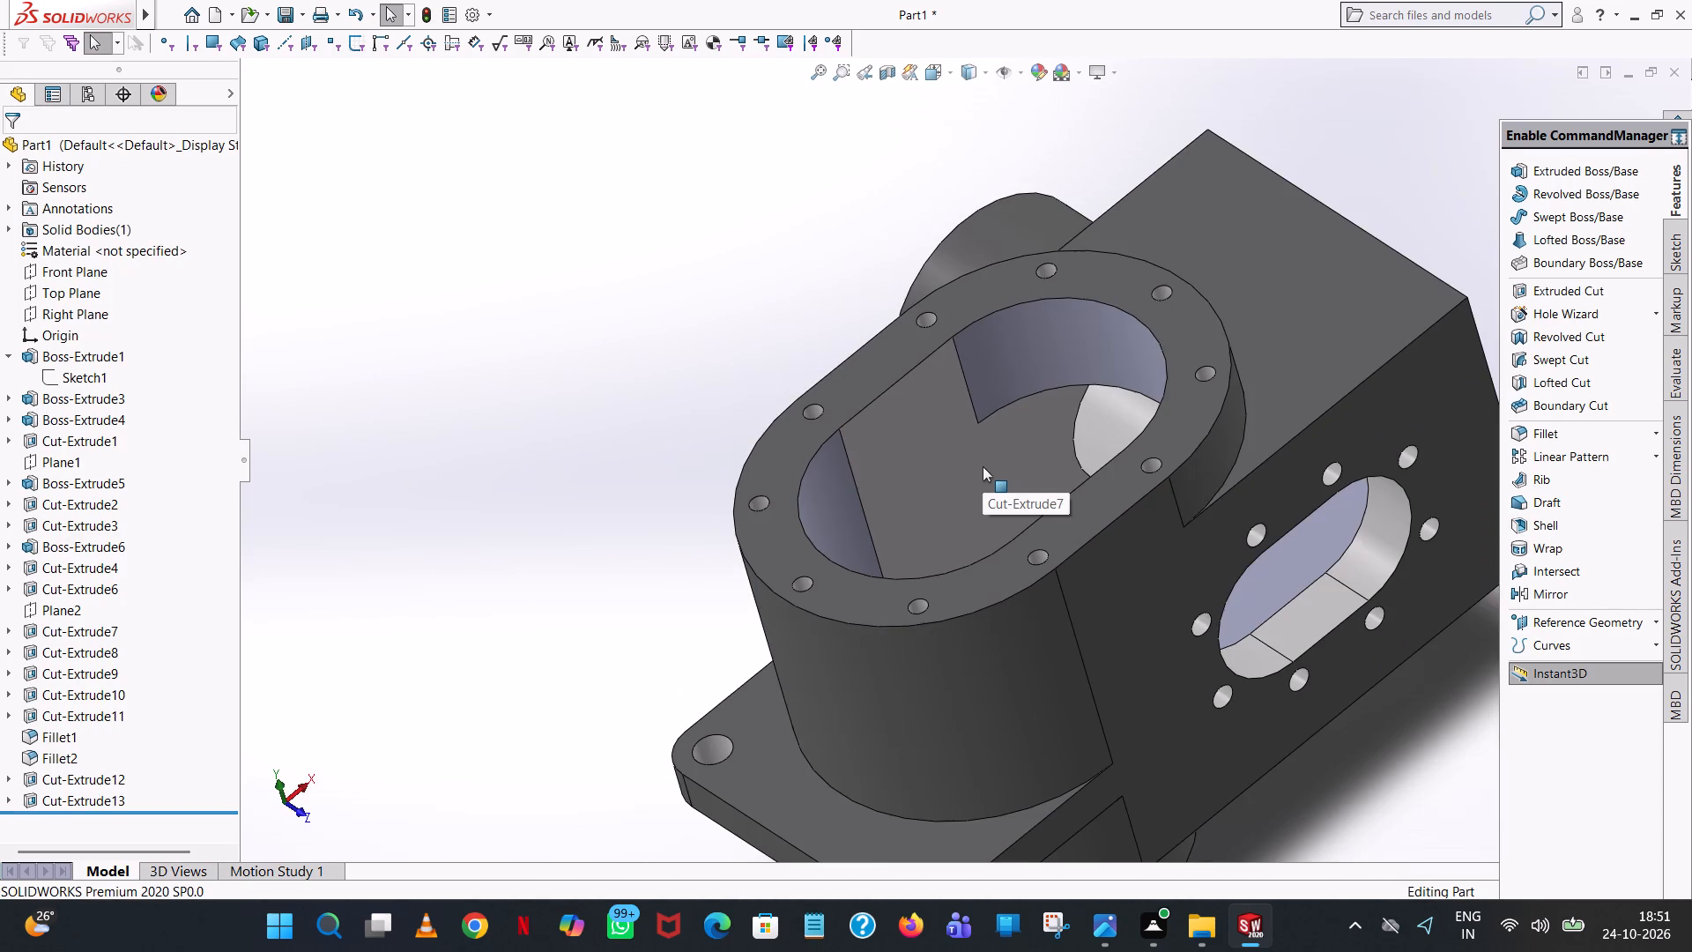
{"action": "middle_click_drag", "start_coordinate": [1110, 228], "coordinate": [1135, 370]}
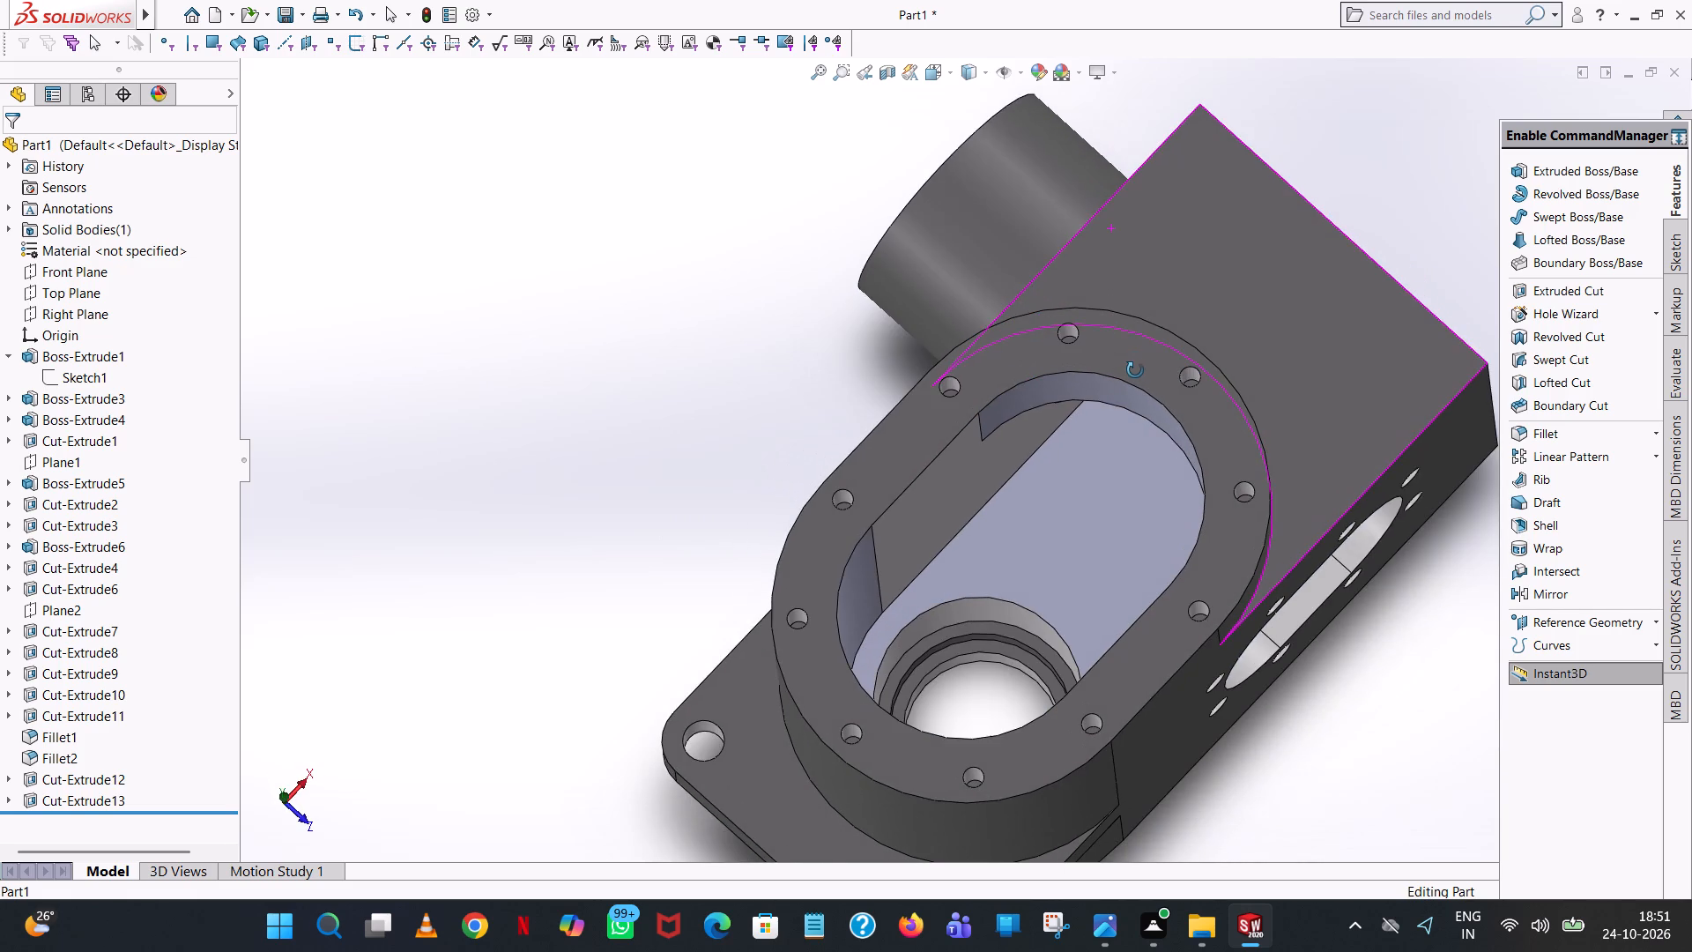
{"action": "middle_click_drag", "start_coordinate": [1135, 370], "coordinate": [1246, 481]}
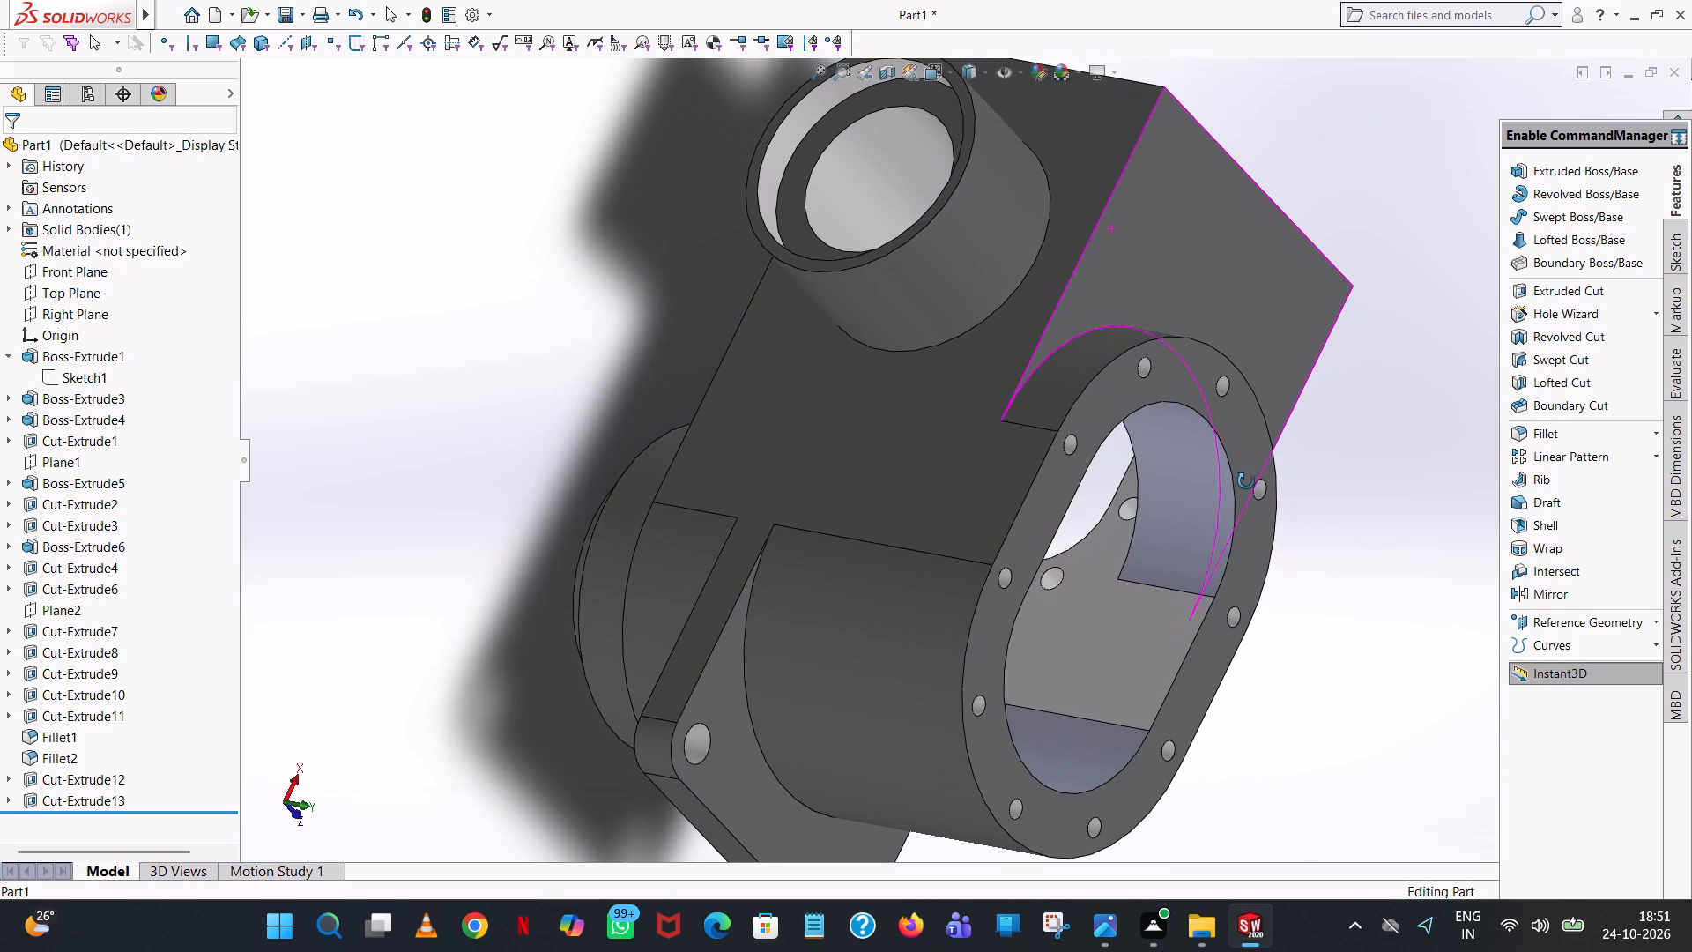
{"action": "middle_click_drag", "start_coordinate": [1246, 481], "coordinate": [1246, 472]}
Colour the cavity's two opposite flat side walls white (255, 255, 255).
{"action": "middle_click_drag", "start_coordinate": [1204, 195], "coordinate": [1191, 76]}
{"action": "scroll", "coordinate": [1190, 111], "scroll_direction": "down", "scroll_amount": 1}
{"action": "scroll", "coordinate": [1193, 71], "scroll_direction": "up", "scroll_amount": 1}
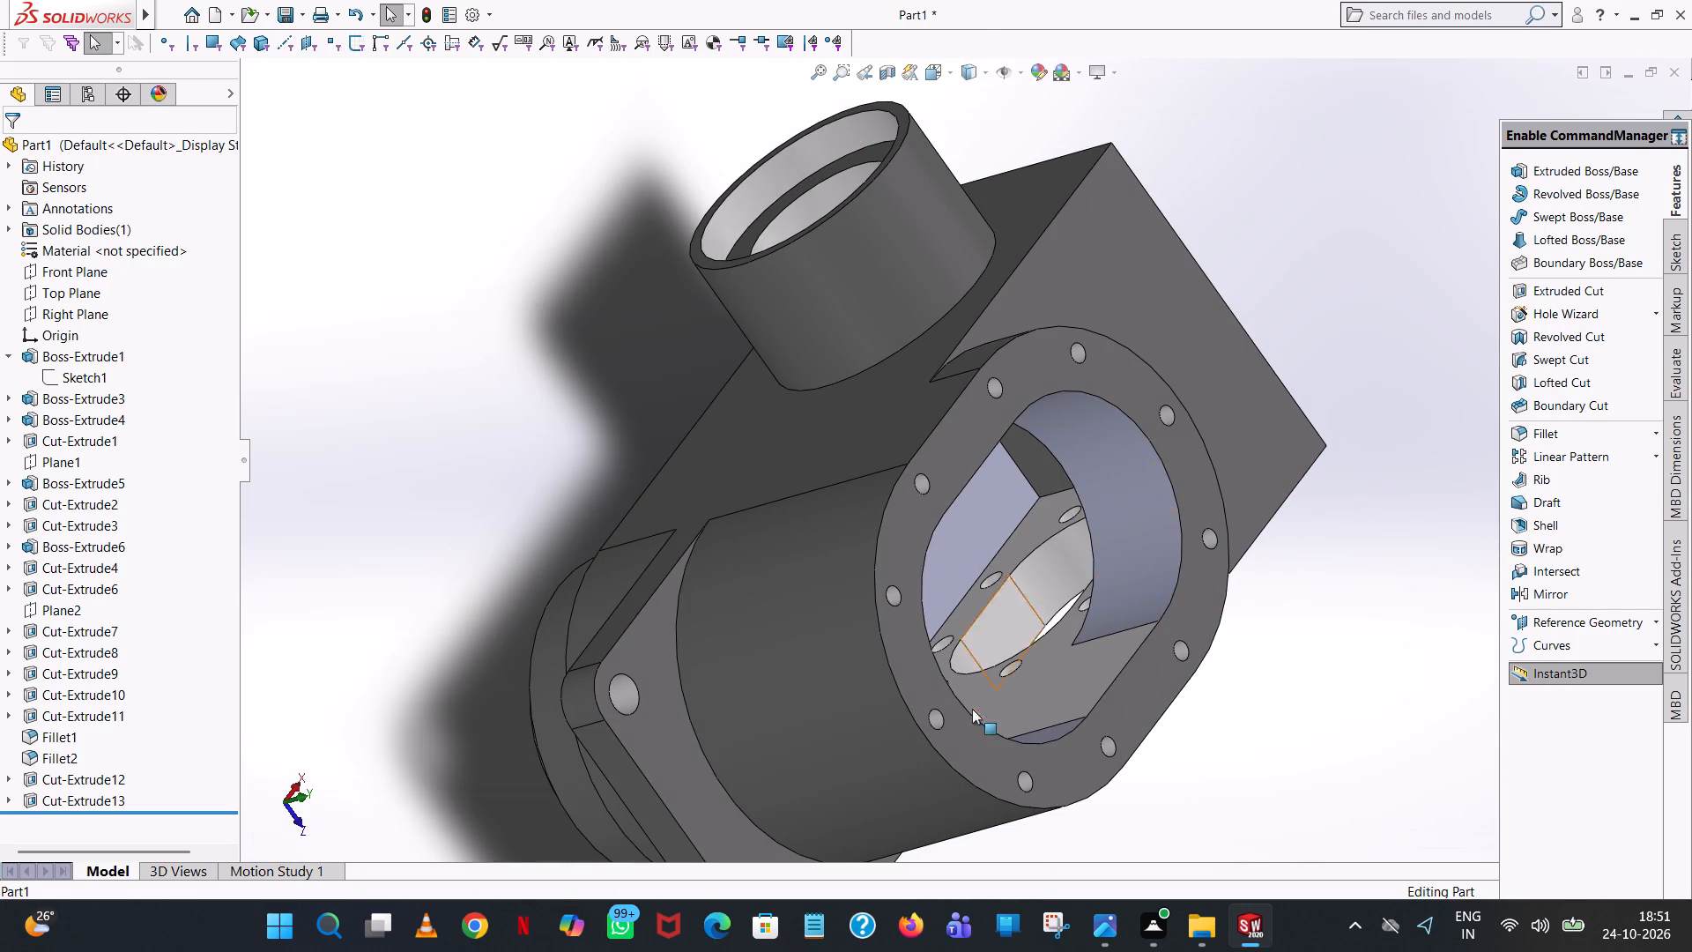
{"action": "left_click", "coordinate": [1038, 694]}
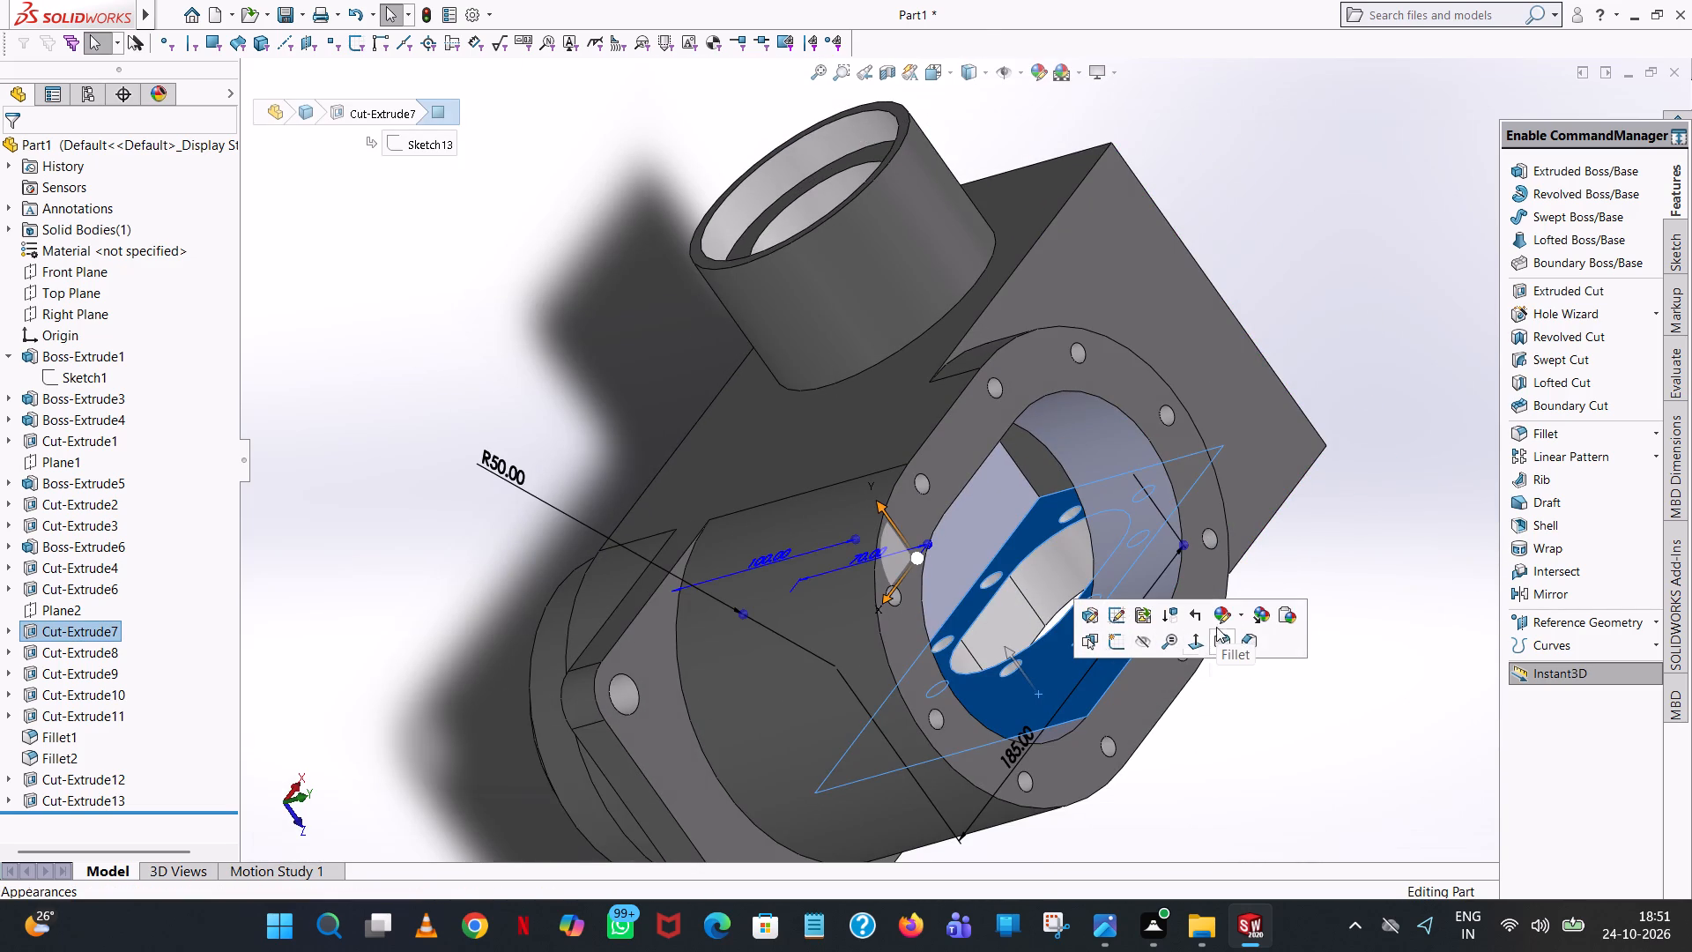
{"action": "left_click", "coordinate": [1216, 617]}
{"action": "left_click", "coordinate": [1251, 658]}
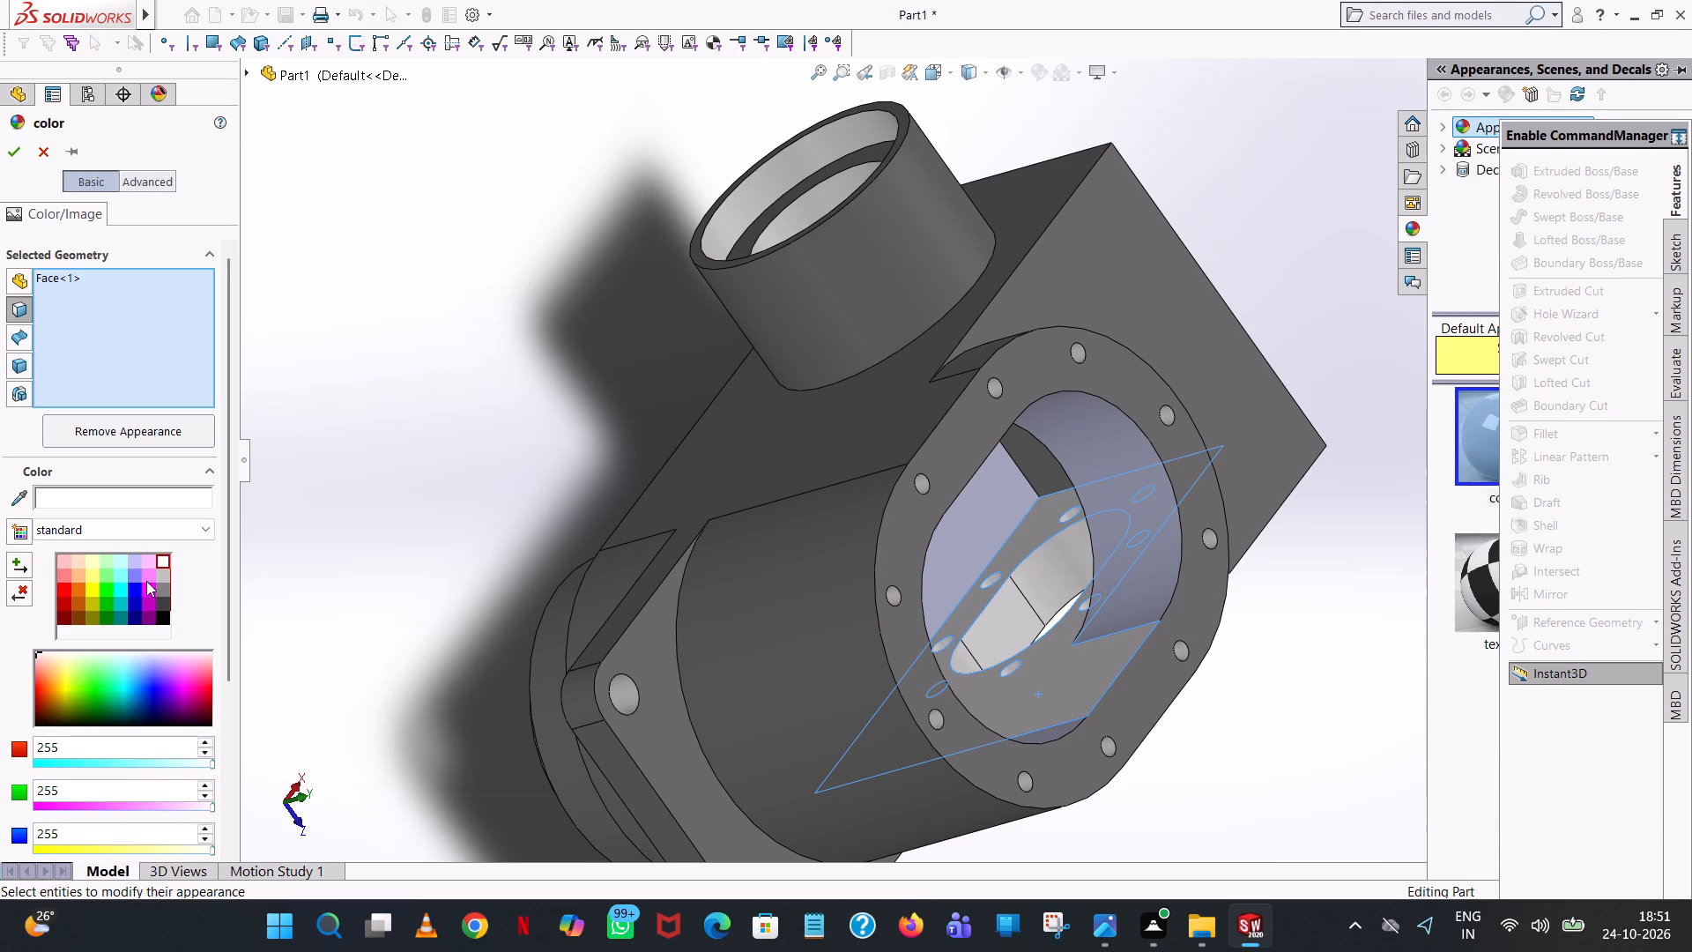
{"action": "left_click", "coordinate": [168, 556]}
{"action": "middle_click_drag", "start_coordinate": [928, 551], "coordinate": [875, 509]}
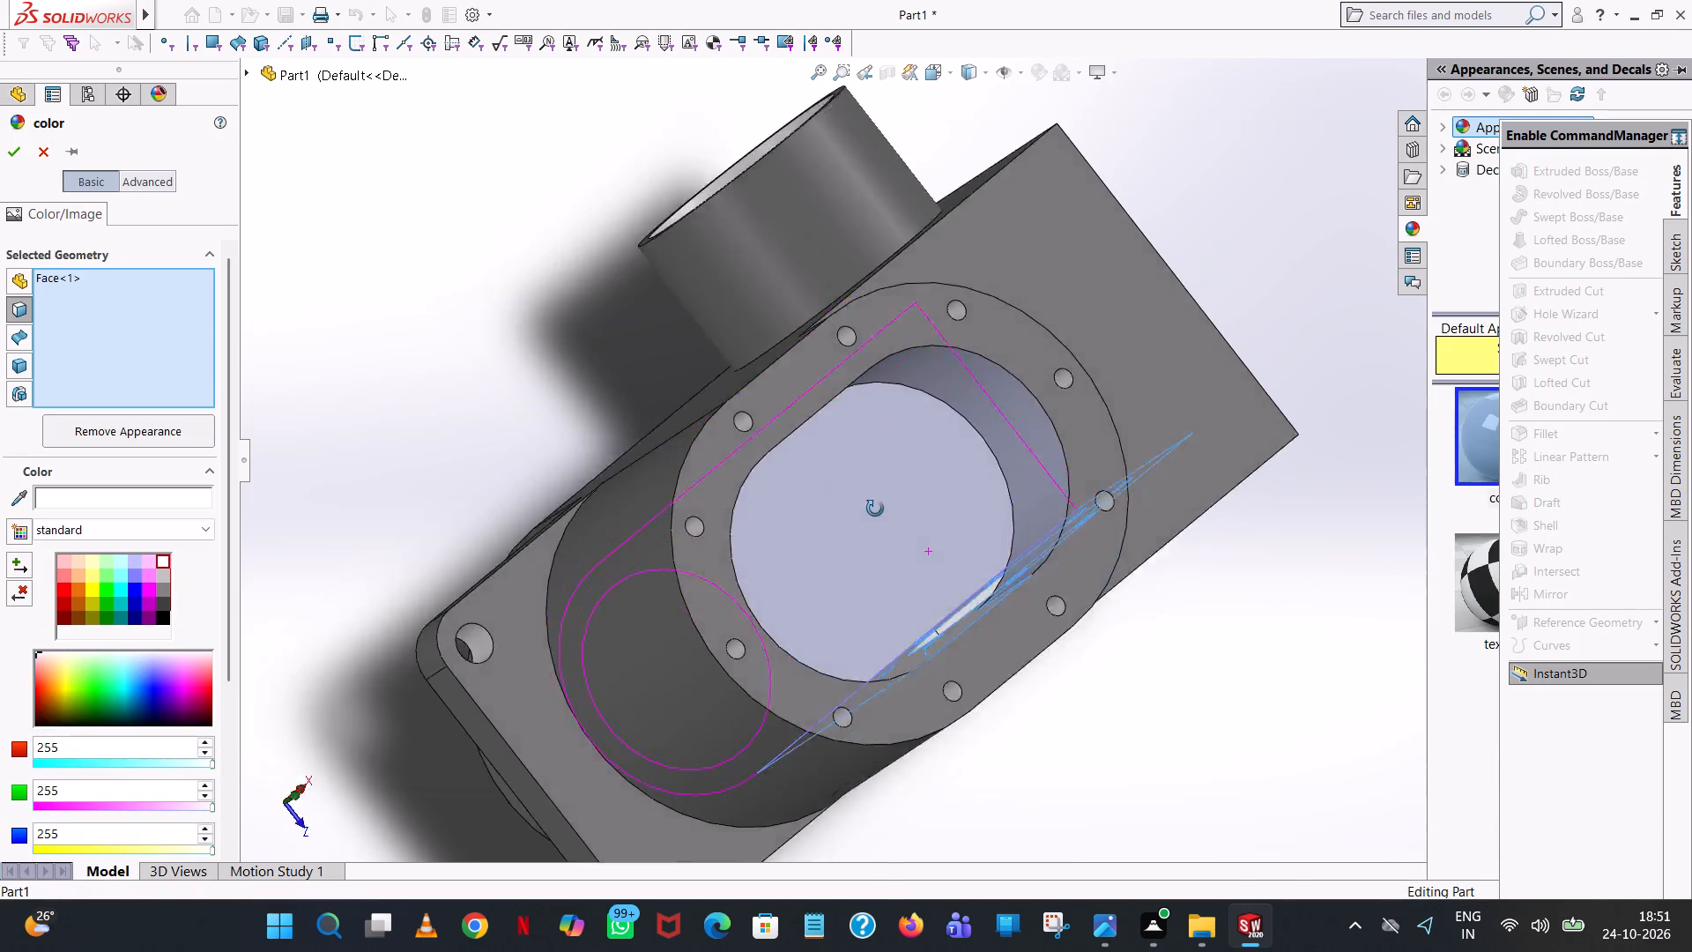
{"action": "middle_click_drag", "start_coordinate": [875, 509], "coordinate": [845, 461]}
{"action": "left_click", "coordinate": [728, 383]}
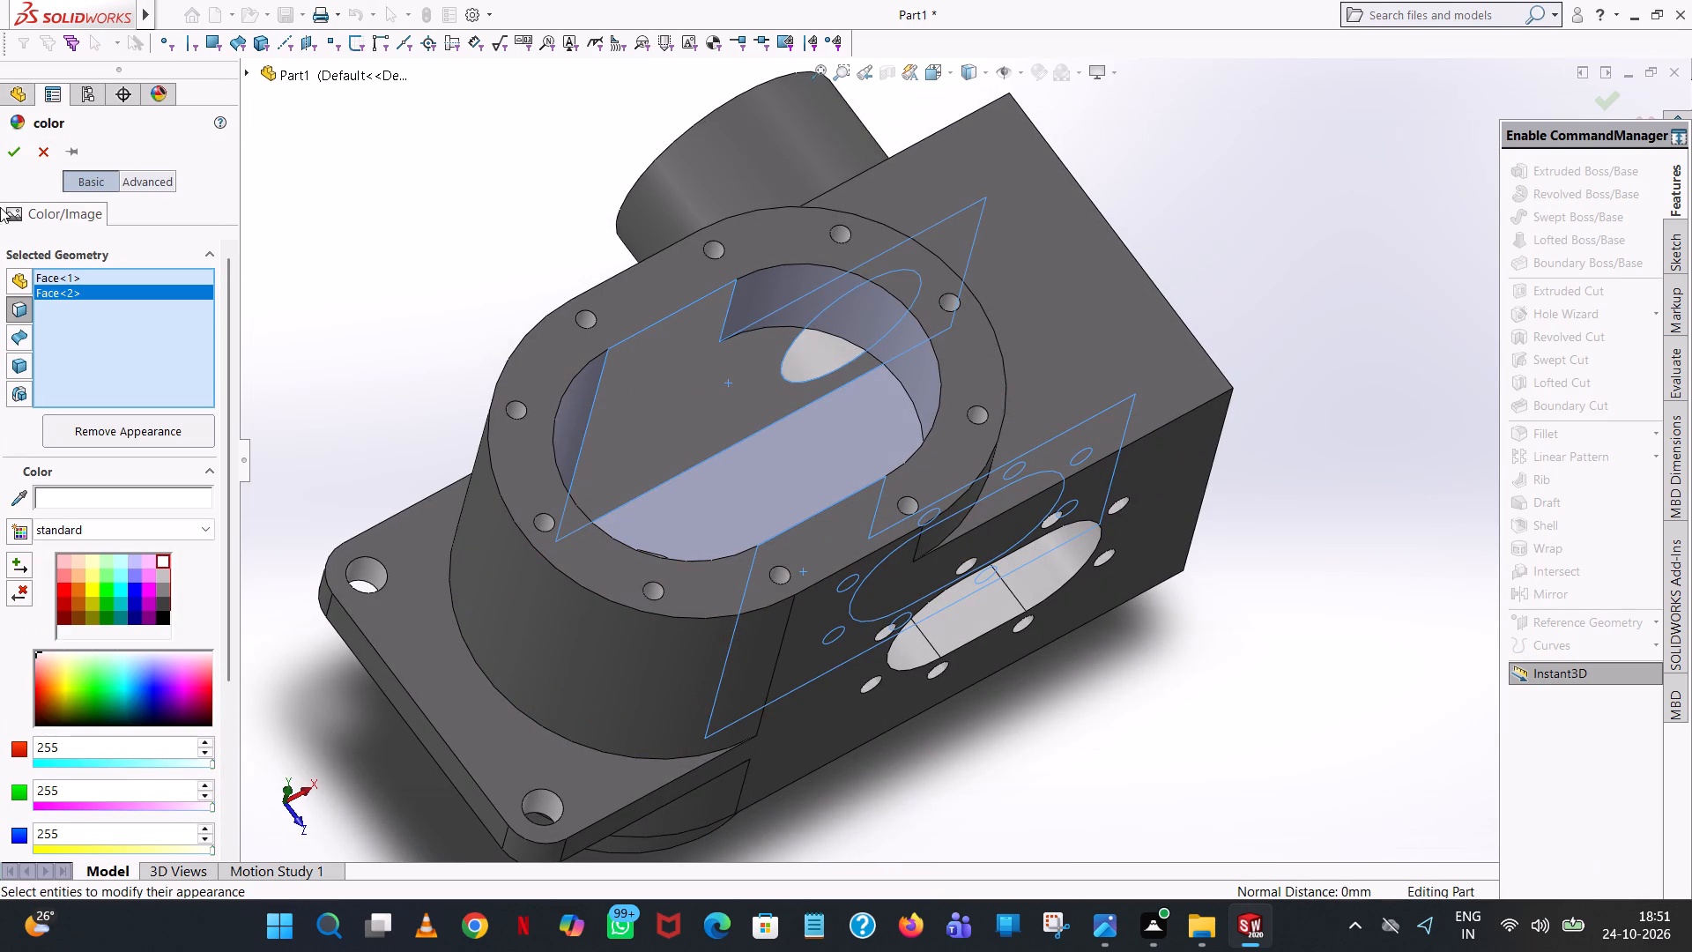
{"action": "left_click", "coordinate": [4, 148]}
{"action": "left_click", "coordinate": [480, 182]}
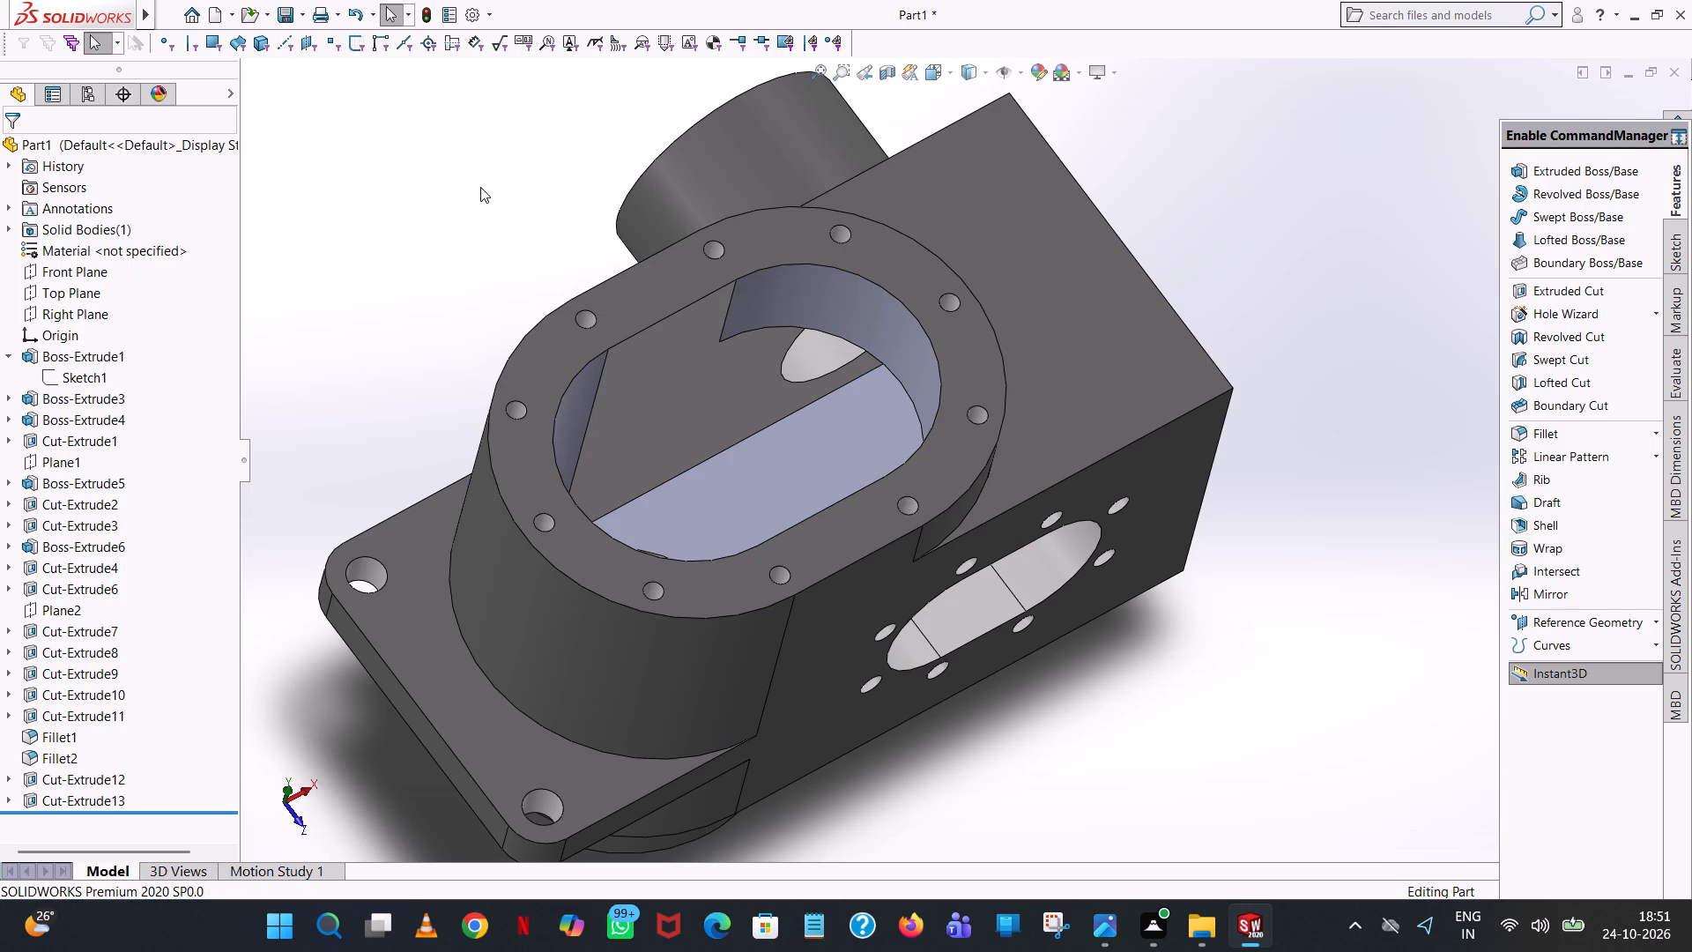
Colour the walls of the five screw holes around the oval flange's end farthest from the mounting plate white (255, 255, 255).
{"action": "middle_click_drag", "start_coordinate": [481, 192], "coordinate": [464, 300]}
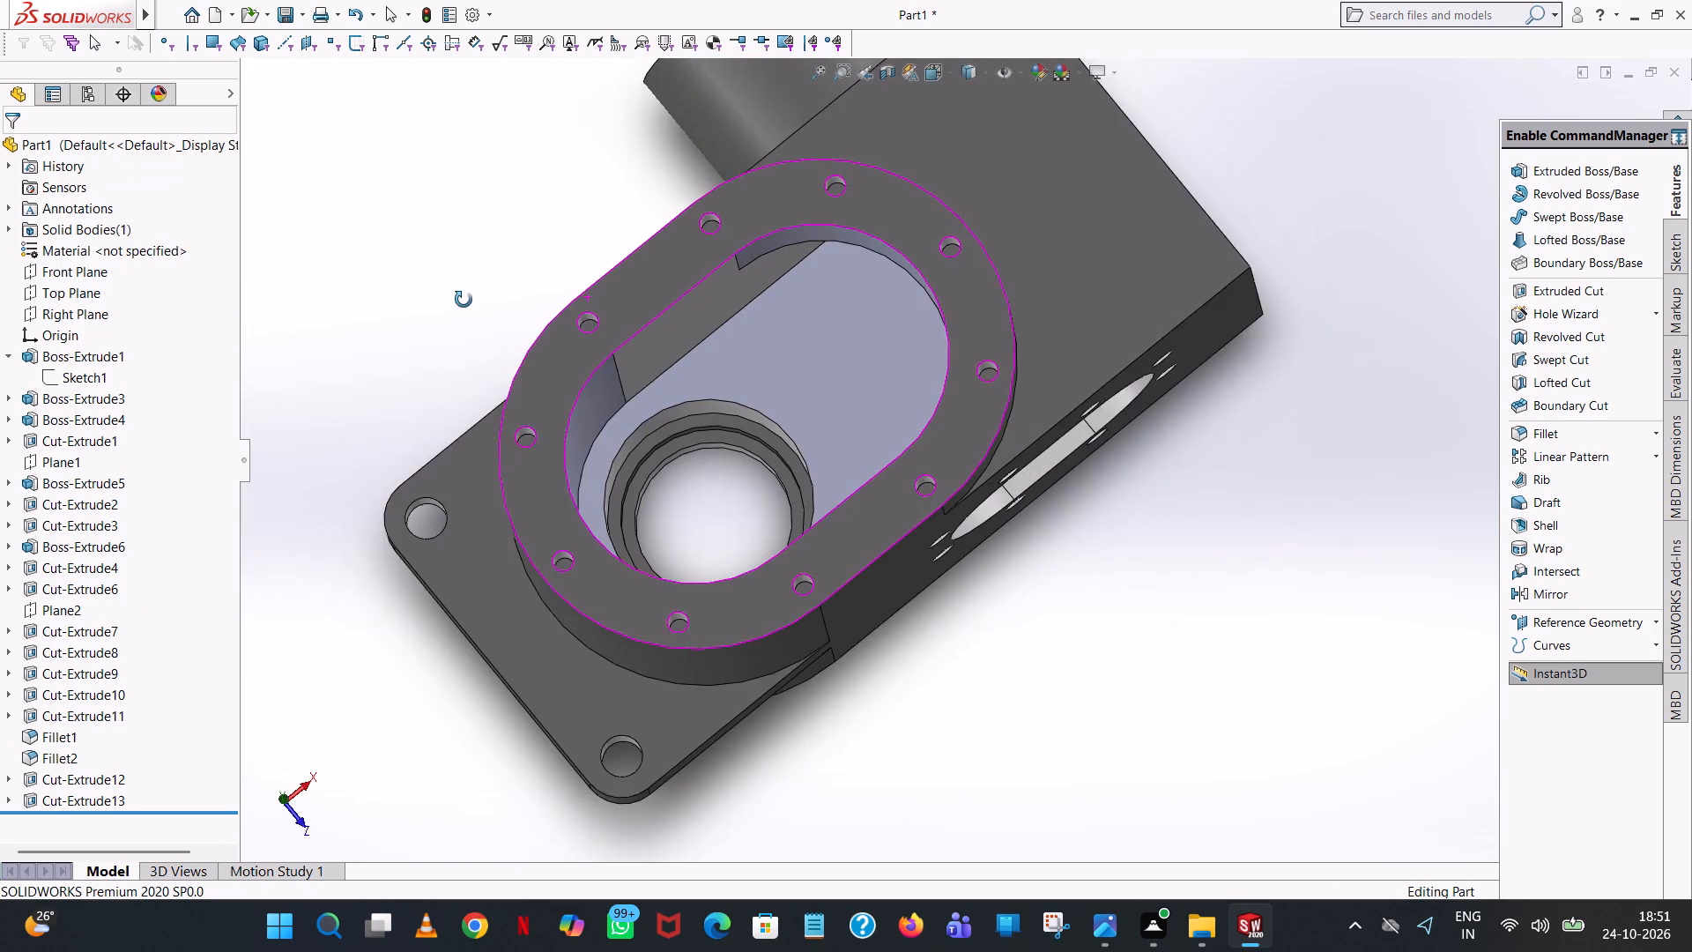
{"action": "middle_click_drag", "start_coordinate": [464, 300], "coordinate": [474, 350]}
{"action": "scroll", "coordinate": [482, 346], "scroll_direction": "up", "scroll_amount": 1}
{"action": "scroll", "coordinate": [936, 279], "scroll_direction": "down", "scroll_amount": 7}
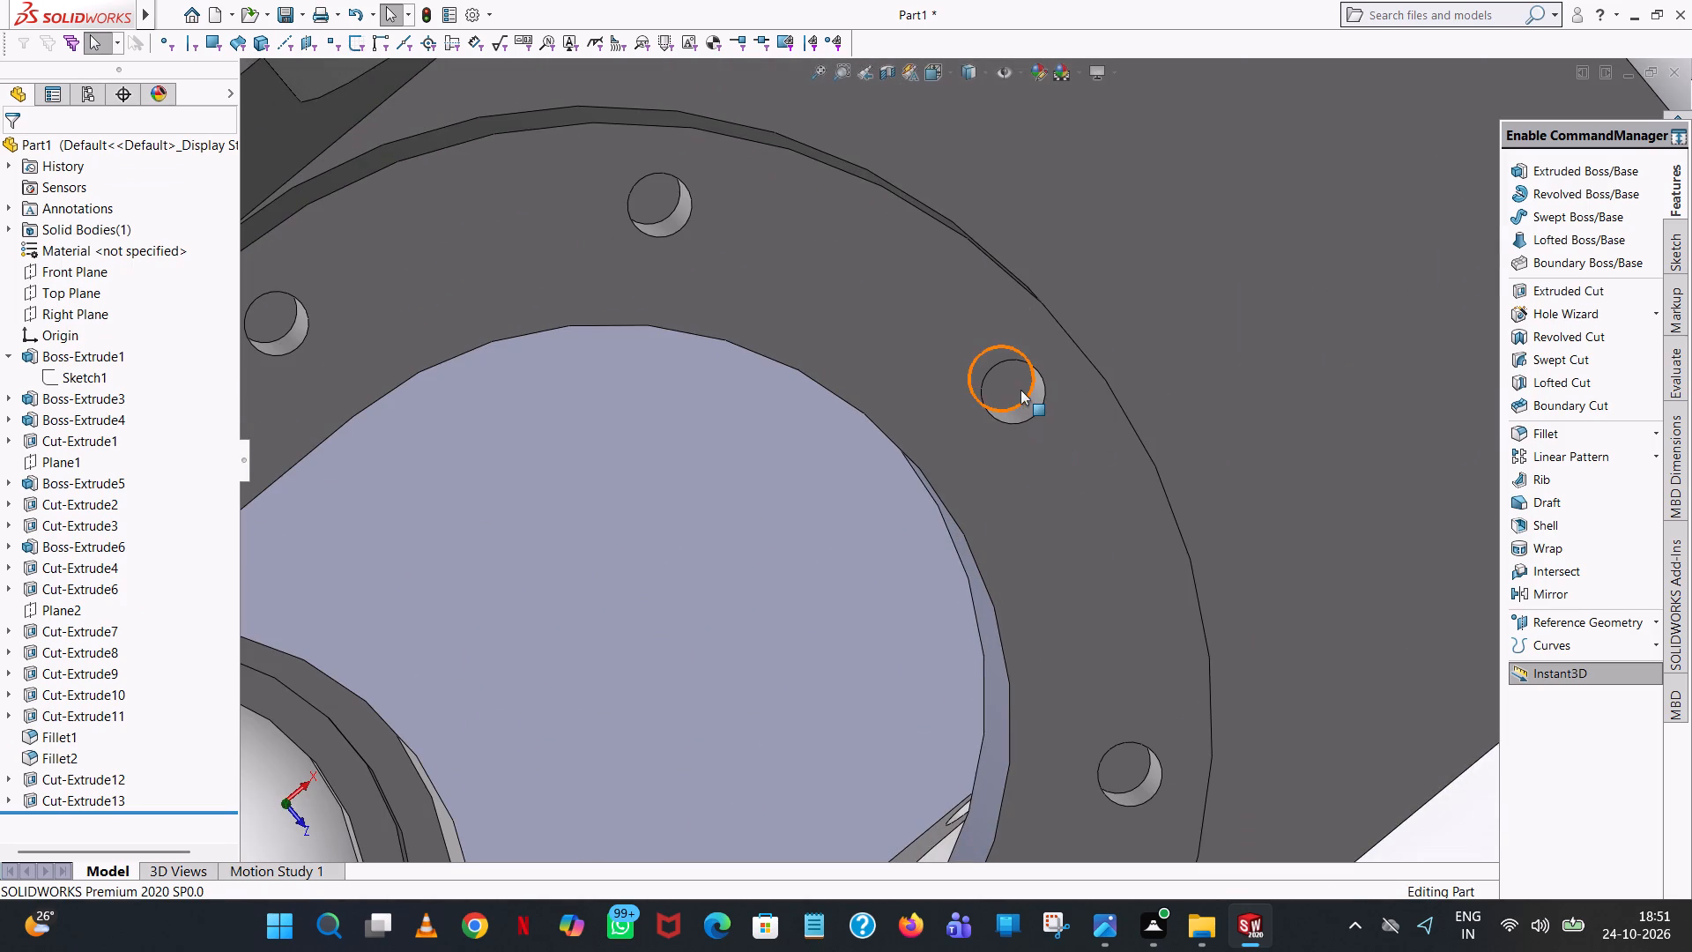
{"action": "left_click", "coordinate": [1020, 390]}
{"action": "left_click", "coordinate": [1219, 311]}
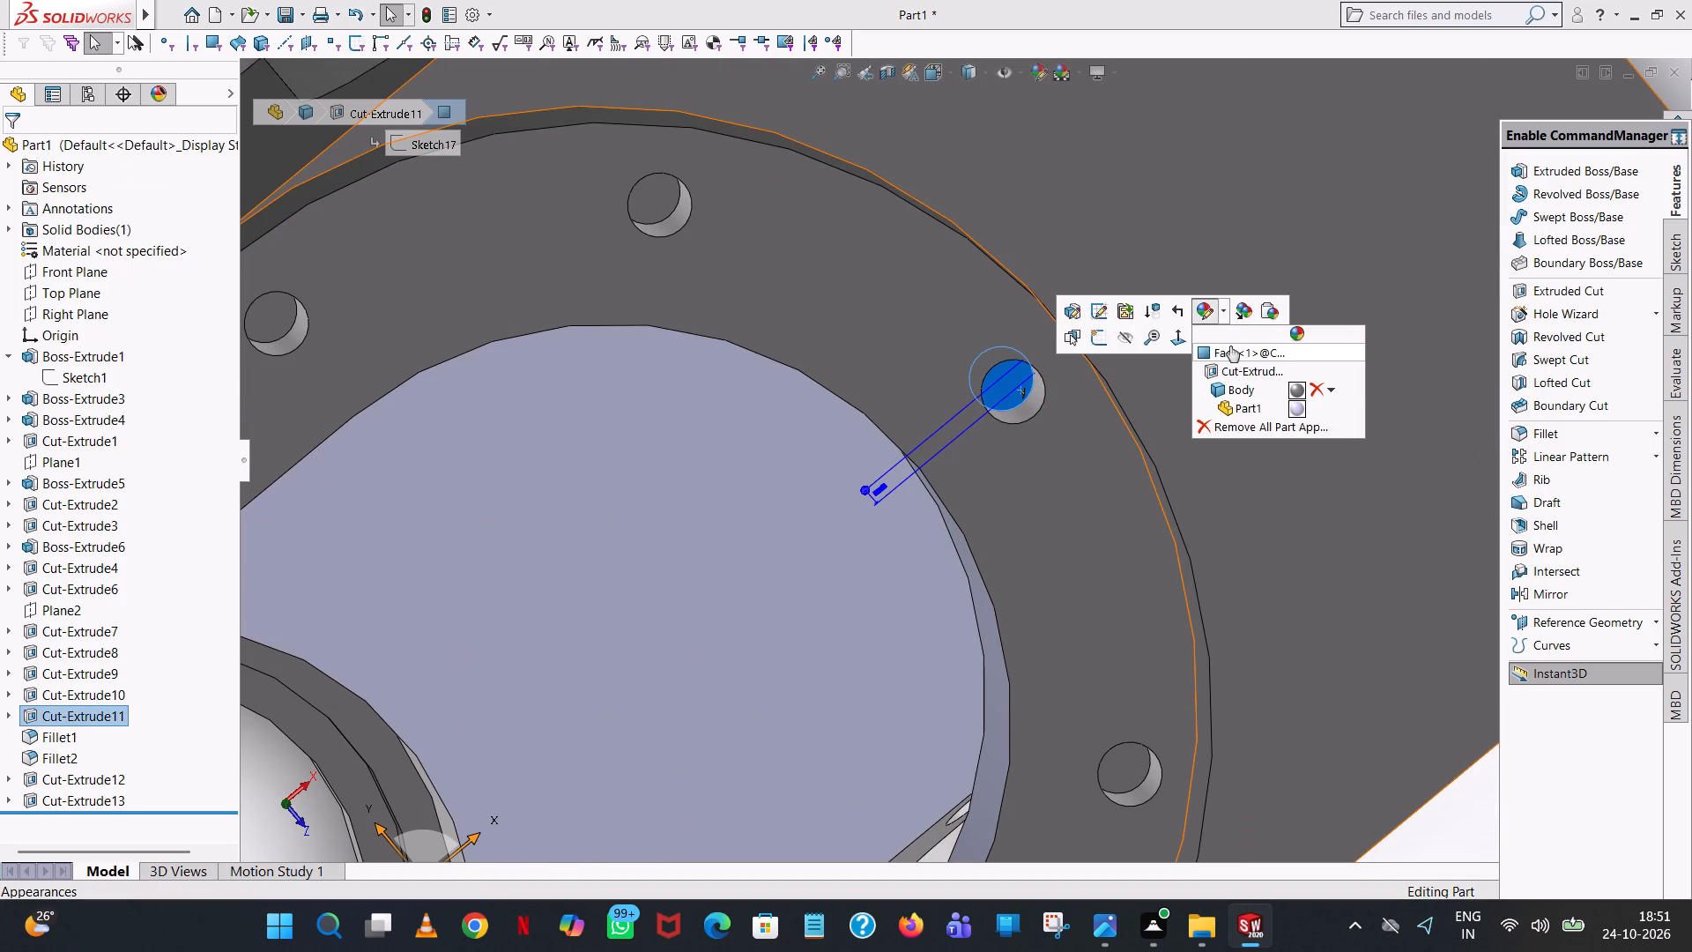
{"action": "left_click", "coordinate": [1230, 346]}
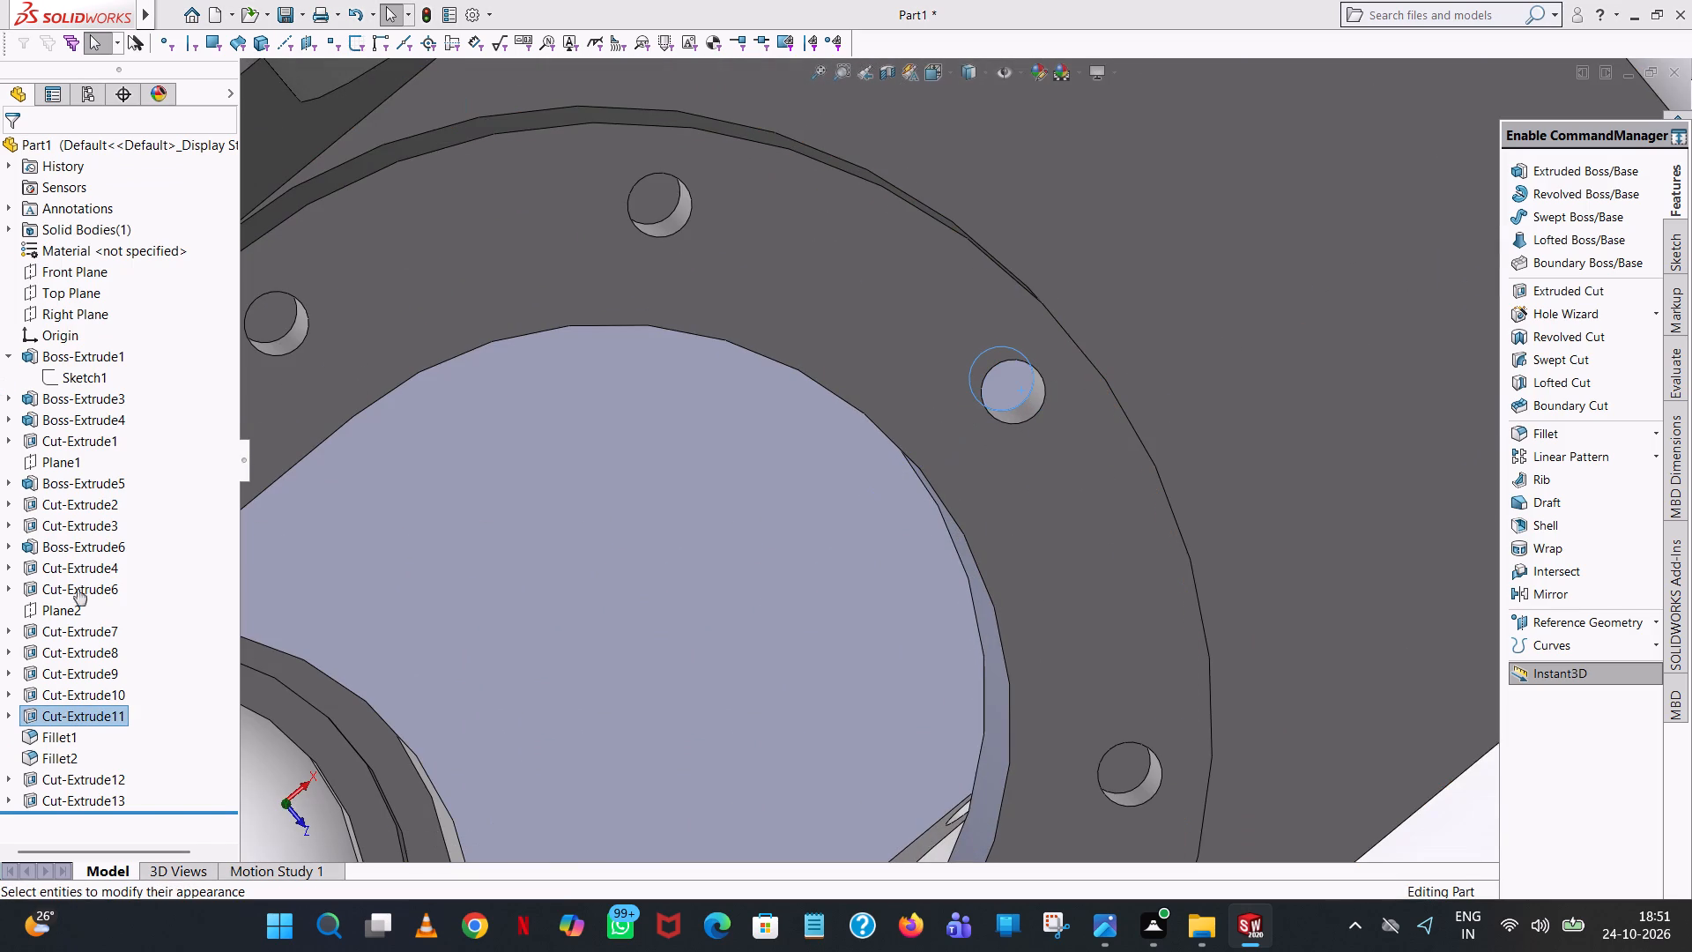
{"action": "left_click", "coordinate": [164, 560]}
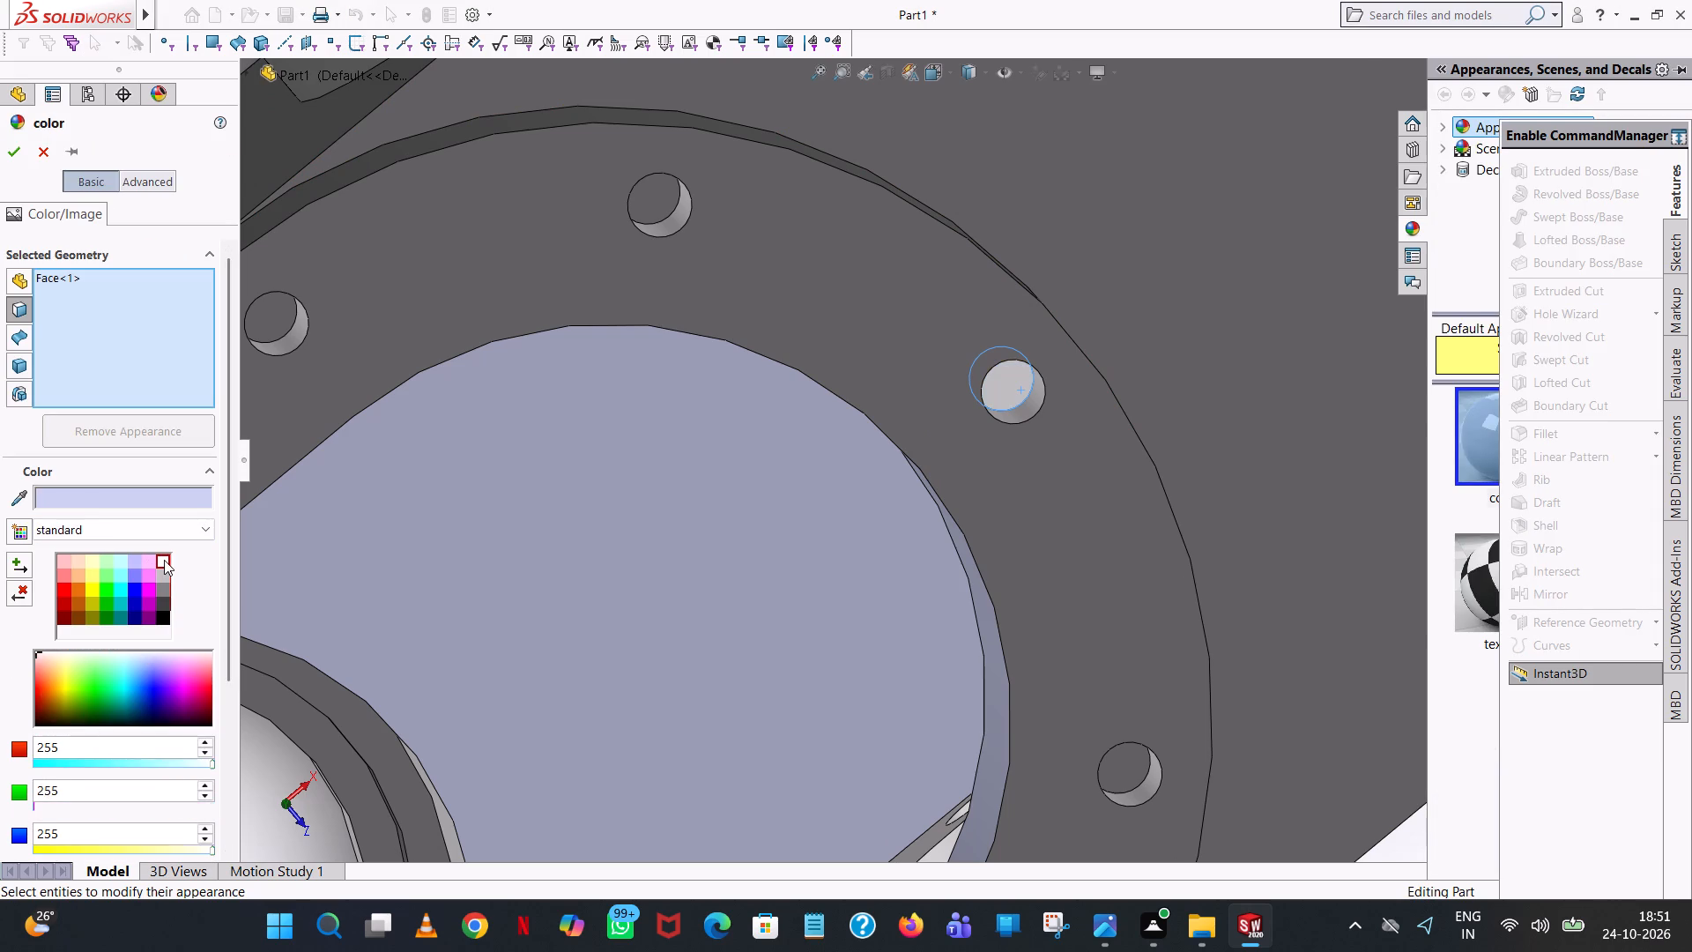
{"action": "left_click", "coordinate": [660, 206]}
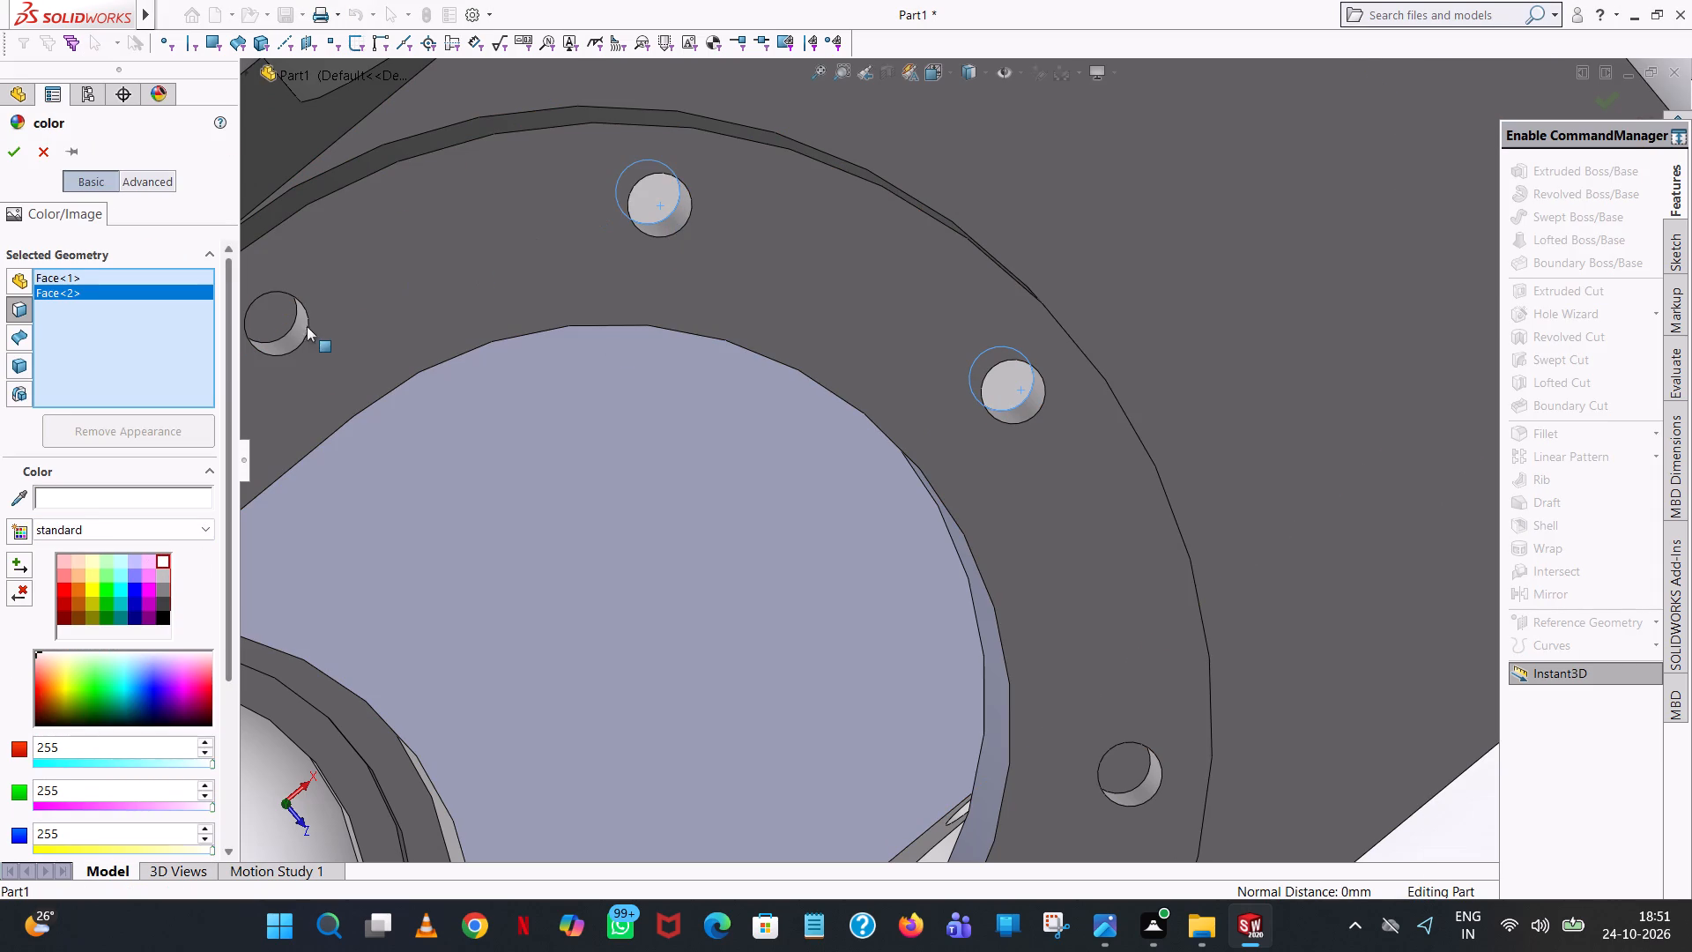
{"action": "left_click", "coordinate": [271, 316]}
{"action": "scroll", "coordinate": [471, 348], "scroll_direction": "up", "scroll_amount": 5}
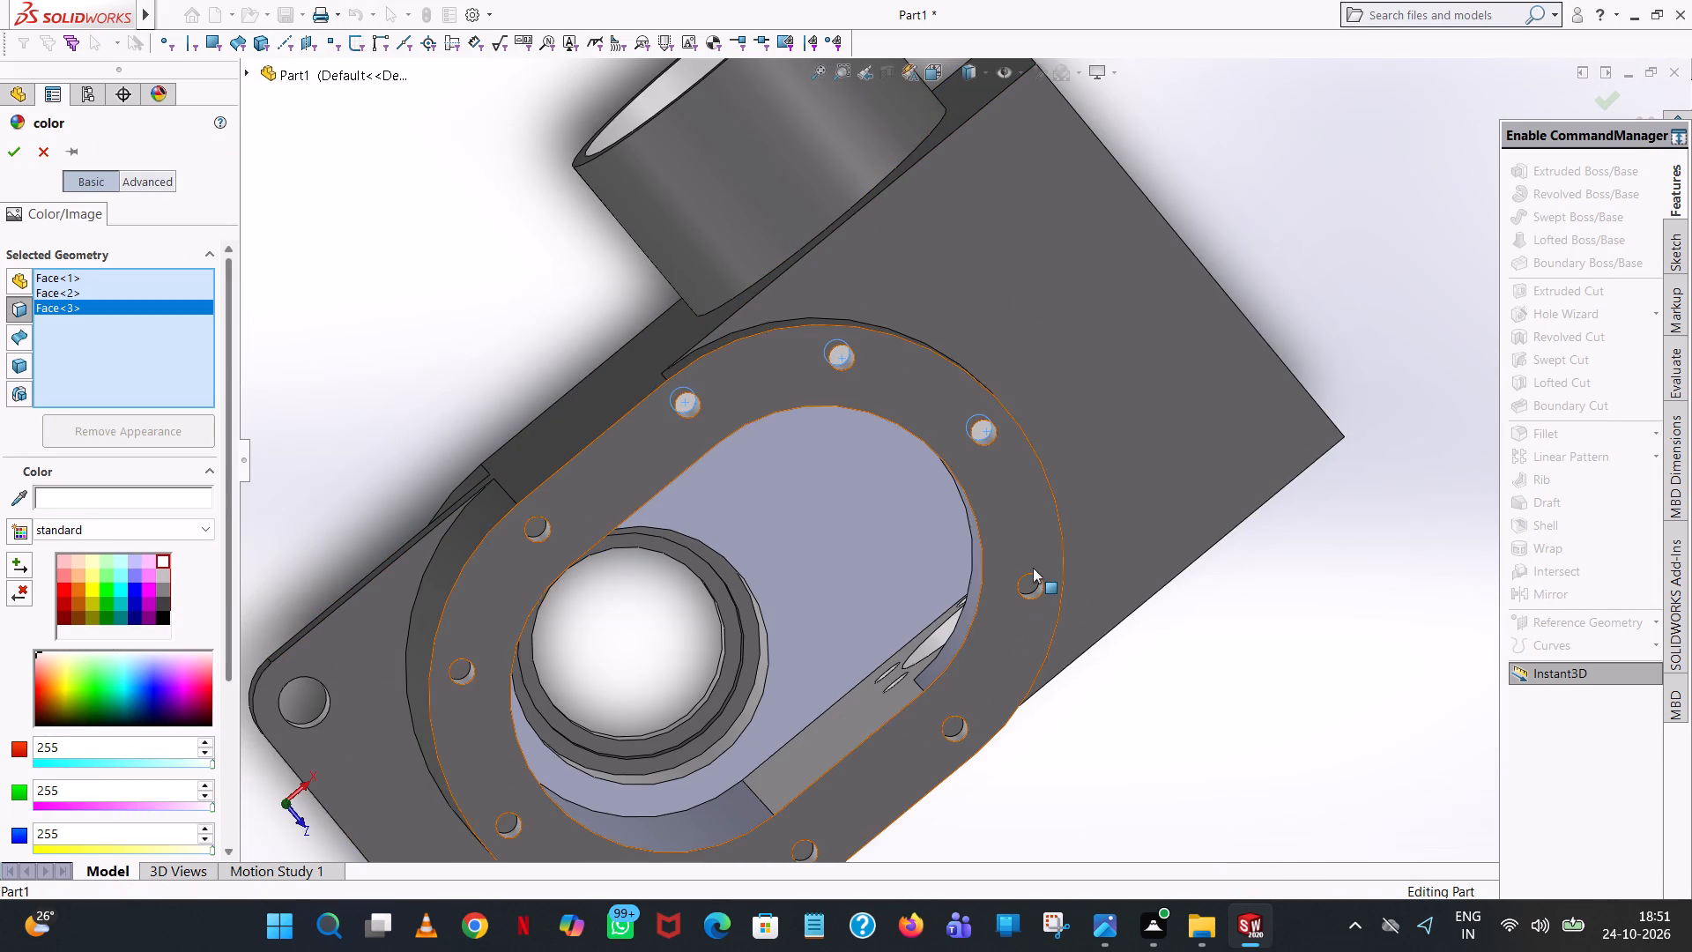
{"action": "left_click", "coordinate": [1033, 585]}
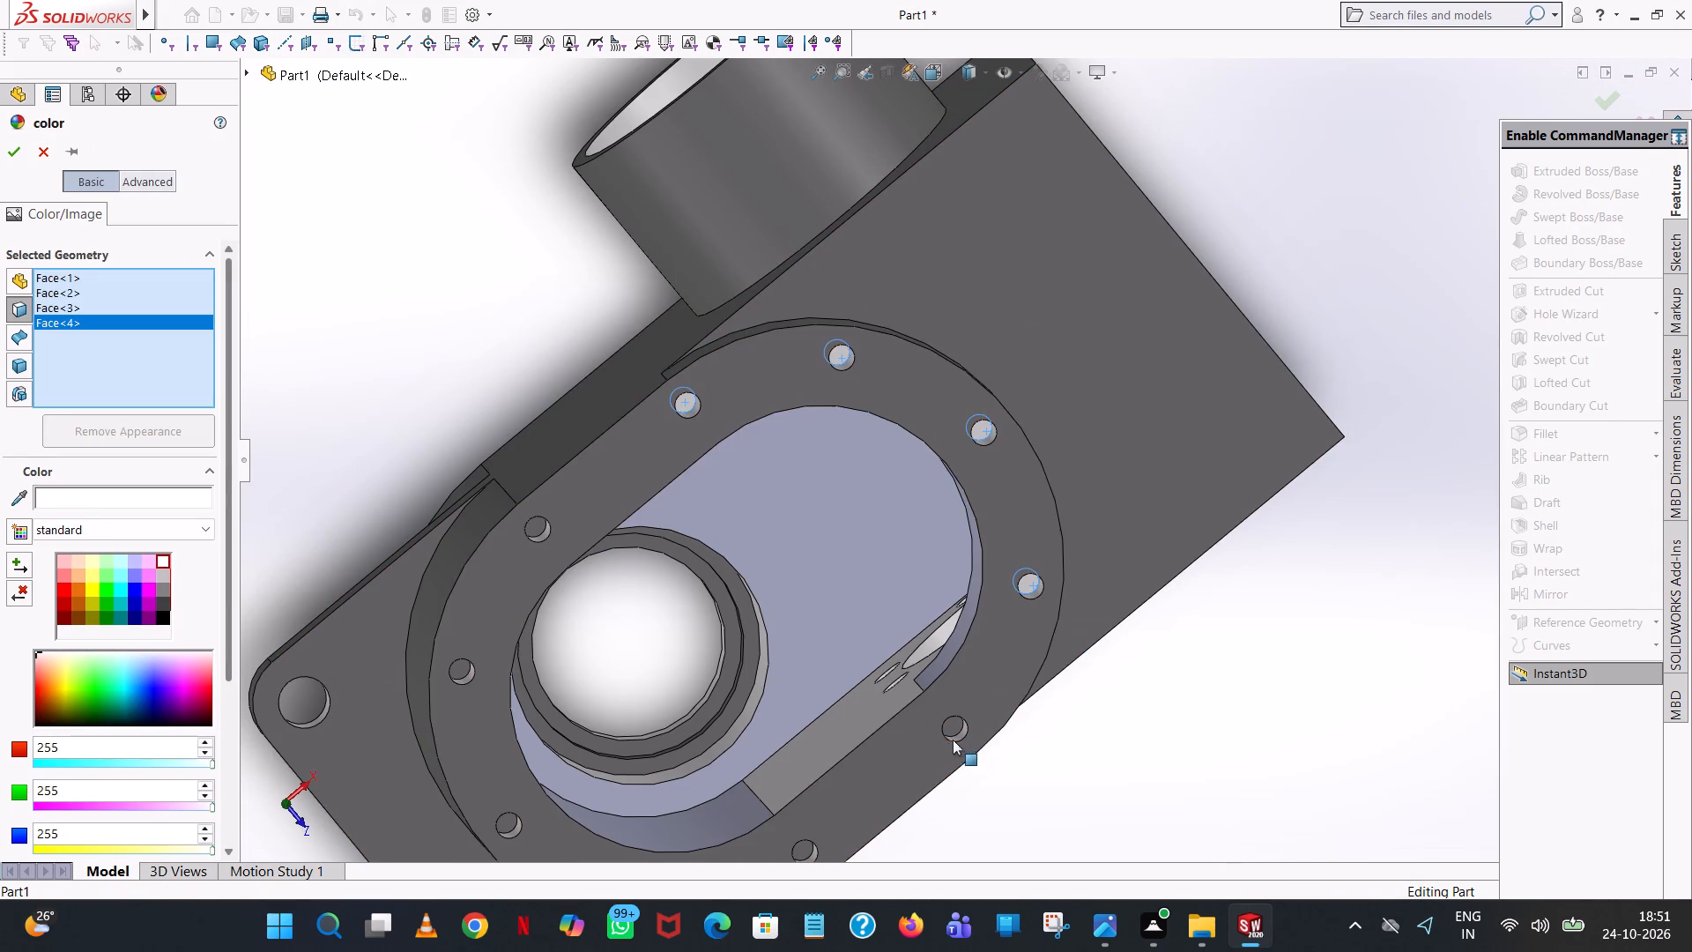
{"action": "left_click", "coordinate": [949, 732]}
Add the oval flange's remaining five screw-hole walls, around the end nearest the mounting plate, to the white colouring and apply it.
{"action": "scroll", "coordinate": [883, 750], "scroll_direction": "up", "scroll_amount": 1}
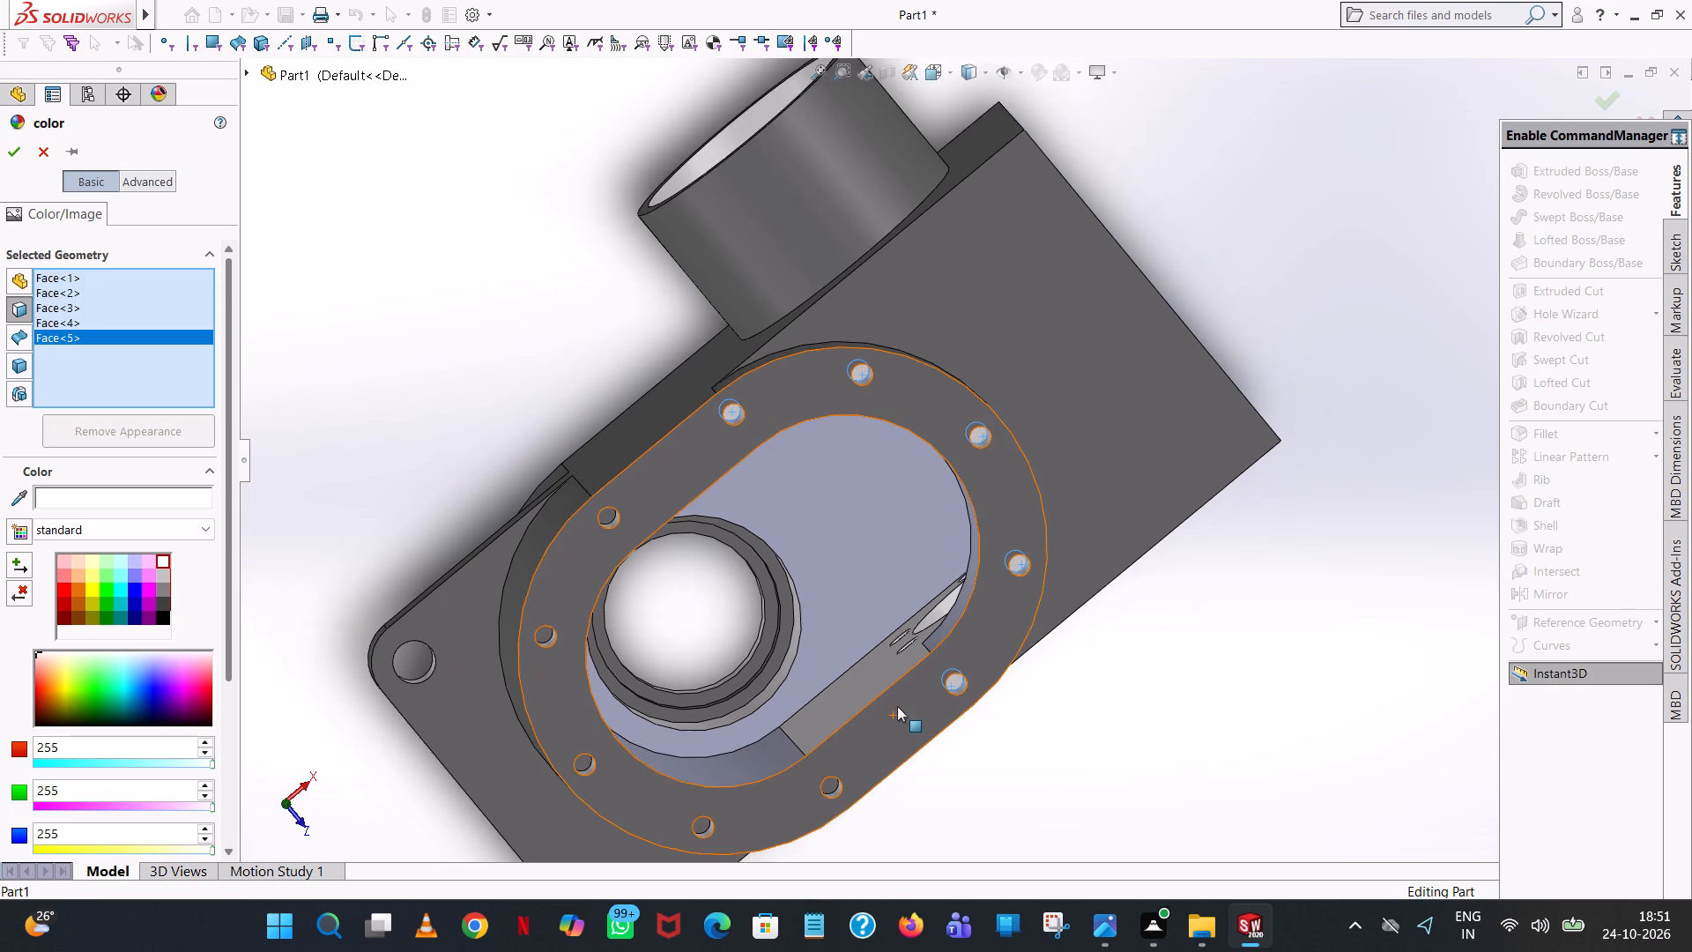
{"action": "scroll", "coordinate": [897, 706], "scroll_direction": "up", "scroll_amount": 2}
{"action": "scroll", "coordinate": [897, 706], "scroll_direction": "down", "scroll_amount": 4}
{"action": "left_click", "coordinate": [863, 594]}
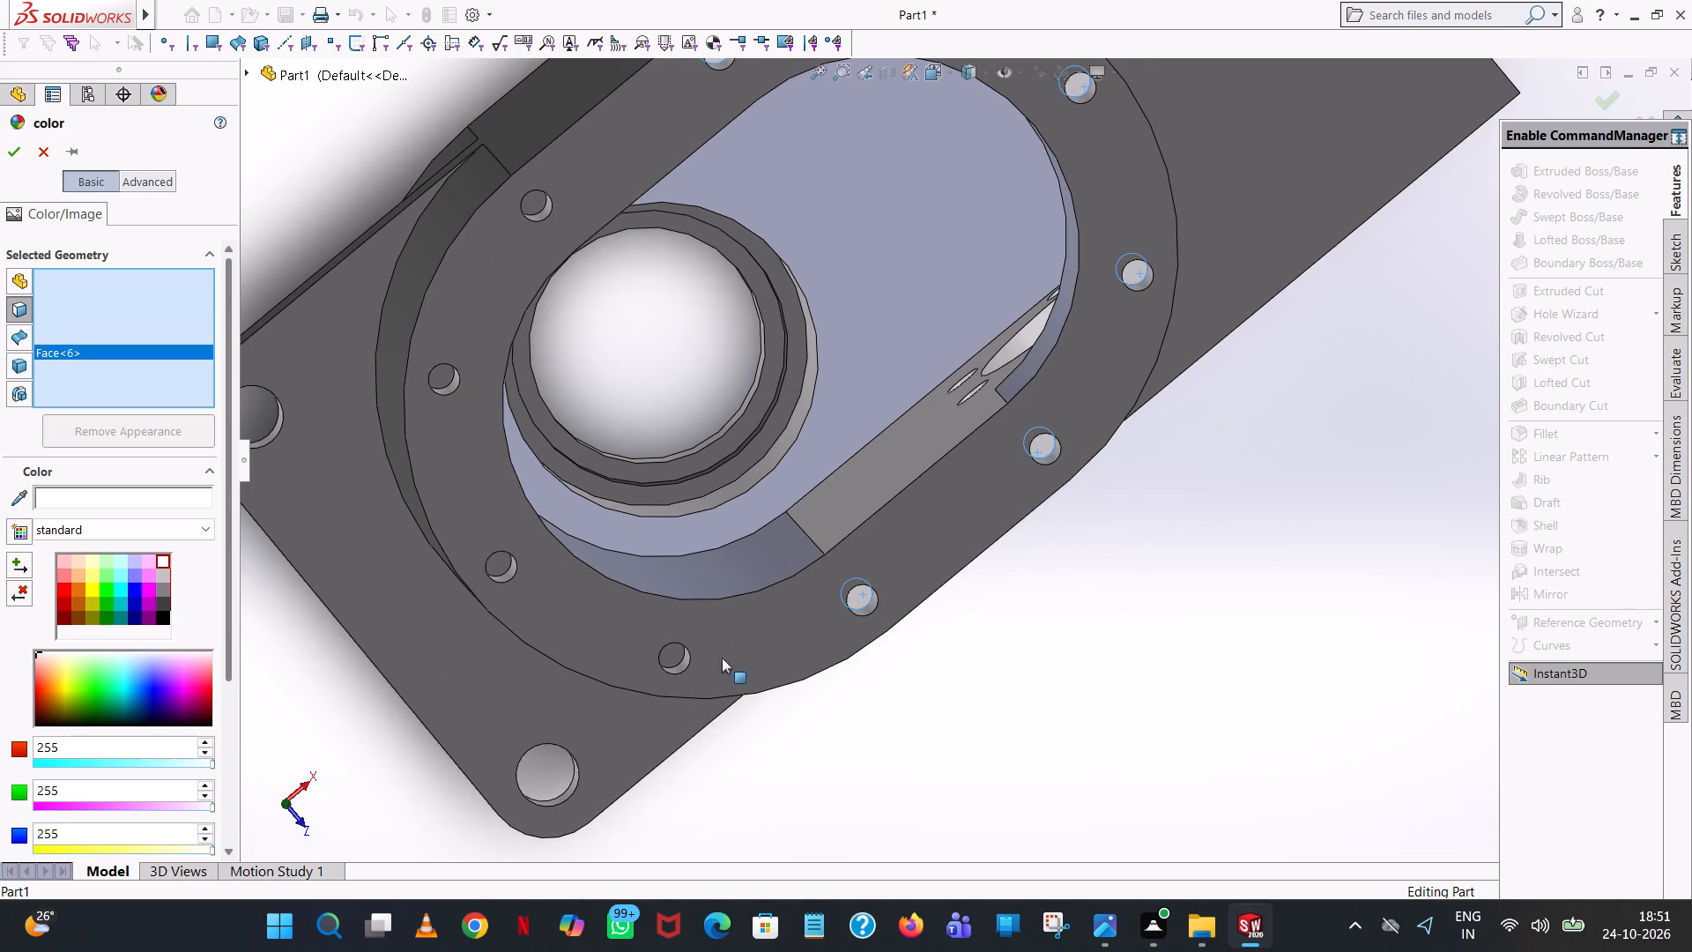
{"action": "left_click", "coordinate": [676, 655]}
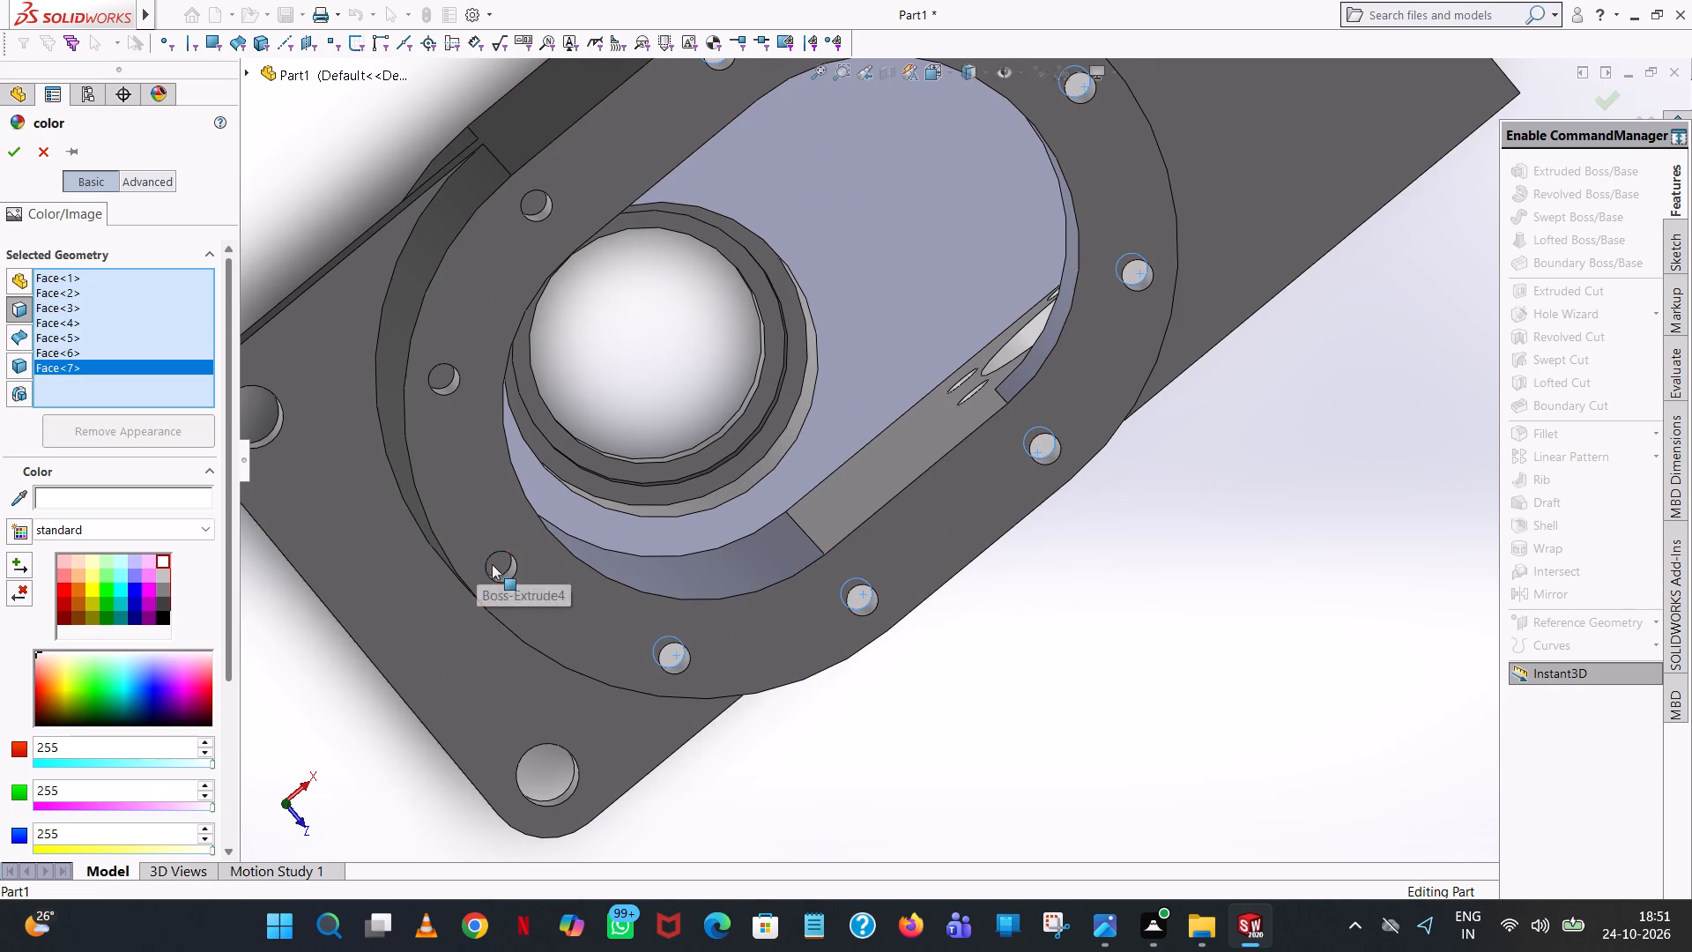
{"action": "left_click", "coordinate": [501, 568]}
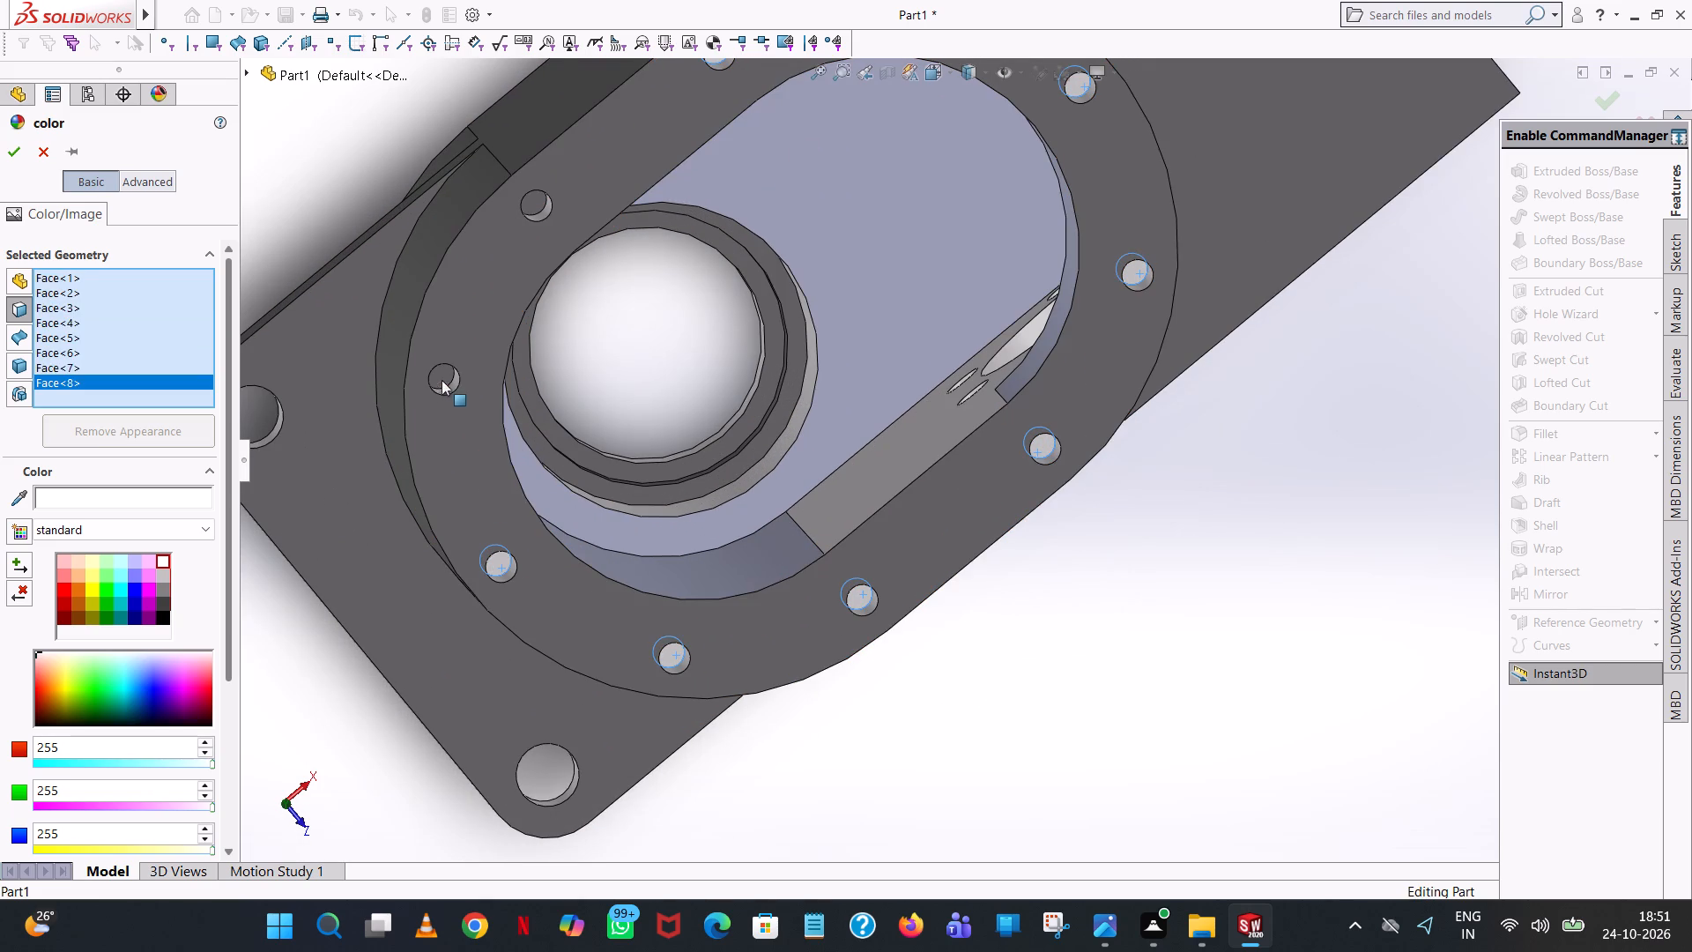
{"action": "left_click", "coordinate": [443, 379]}
{"action": "left_click", "coordinate": [539, 199]}
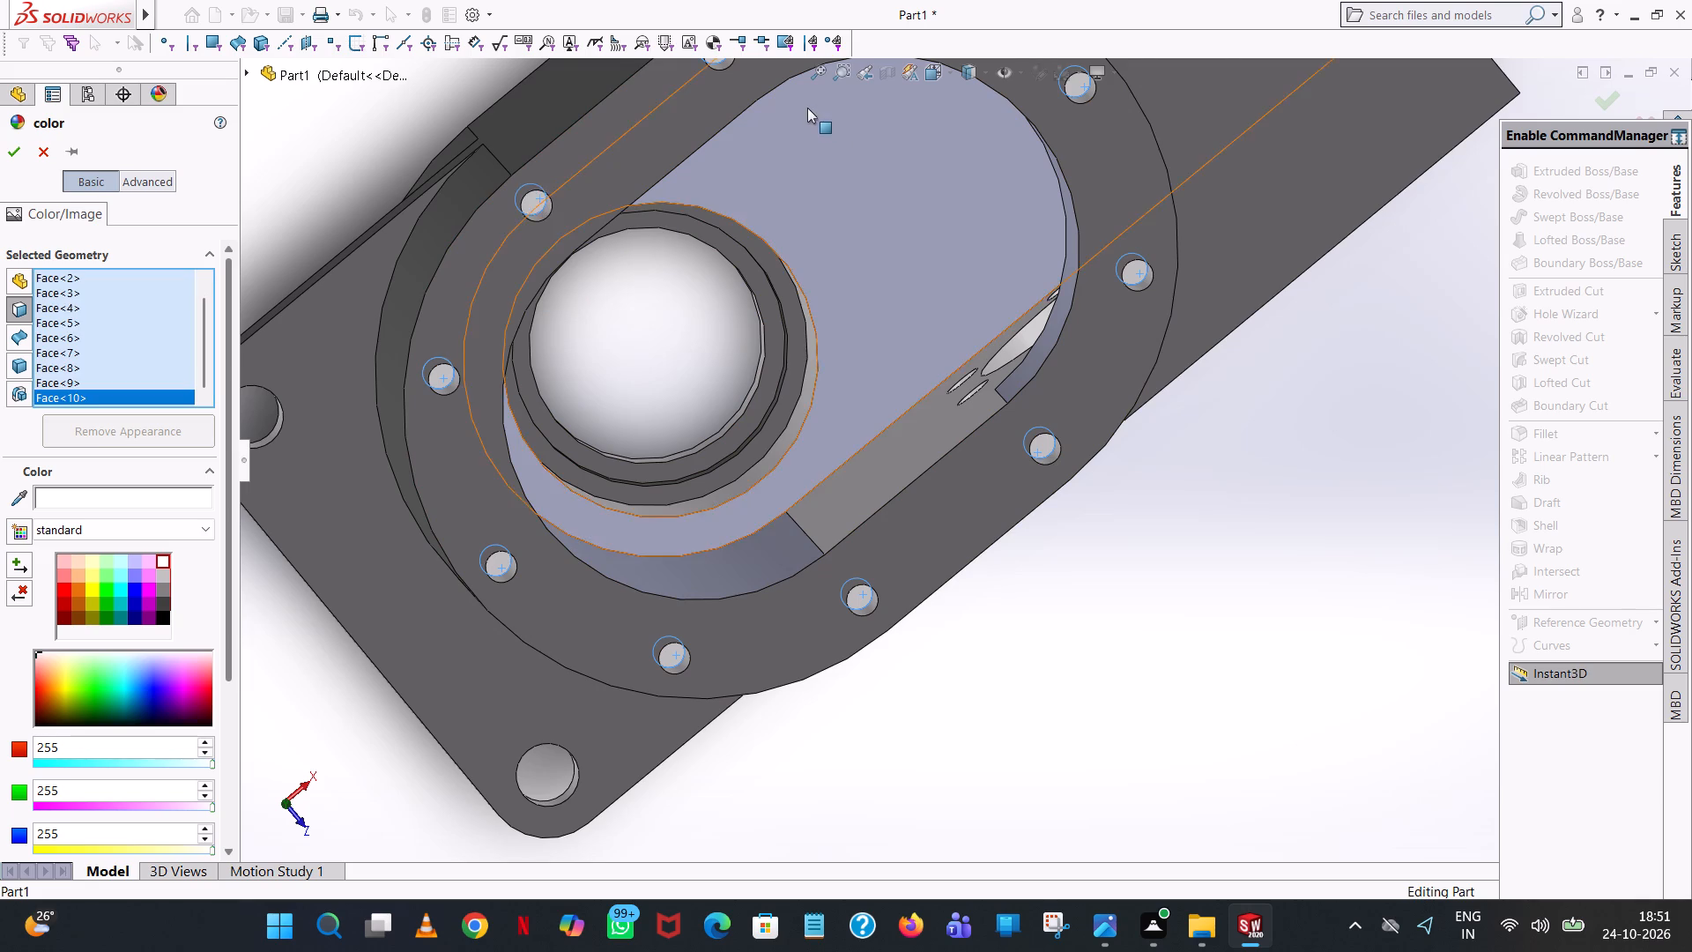
{"action": "scroll", "coordinate": [807, 108], "scroll_direction": "up", "scroll_amount": 2}
{"action": "middle_click_drag", "start_coordinate": [891, 230], "coordinate": [879, 212]}
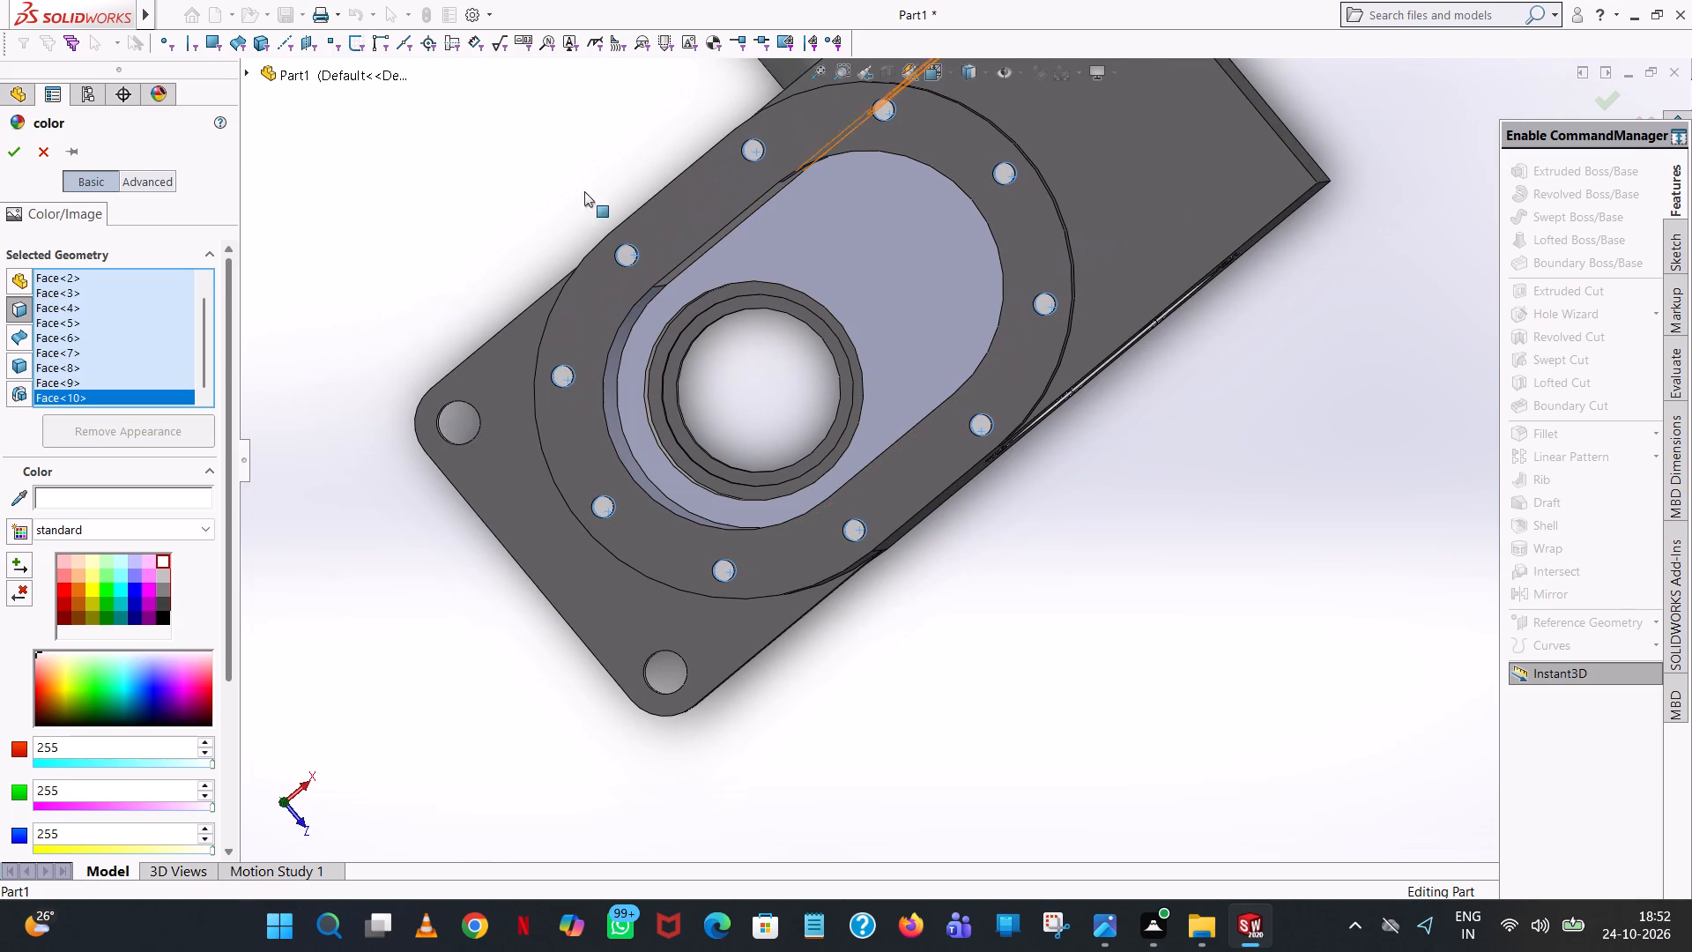
{"action": "left_click", "coordinate": [17, 143]}
Colour the narrow ring-shaped shoulder face inside the stepped bottom bore light blue (203, 210, 239).
{"action": "middle_click_drag", "start_coordinate": [475, 201], "coordinate": [482, 213]}
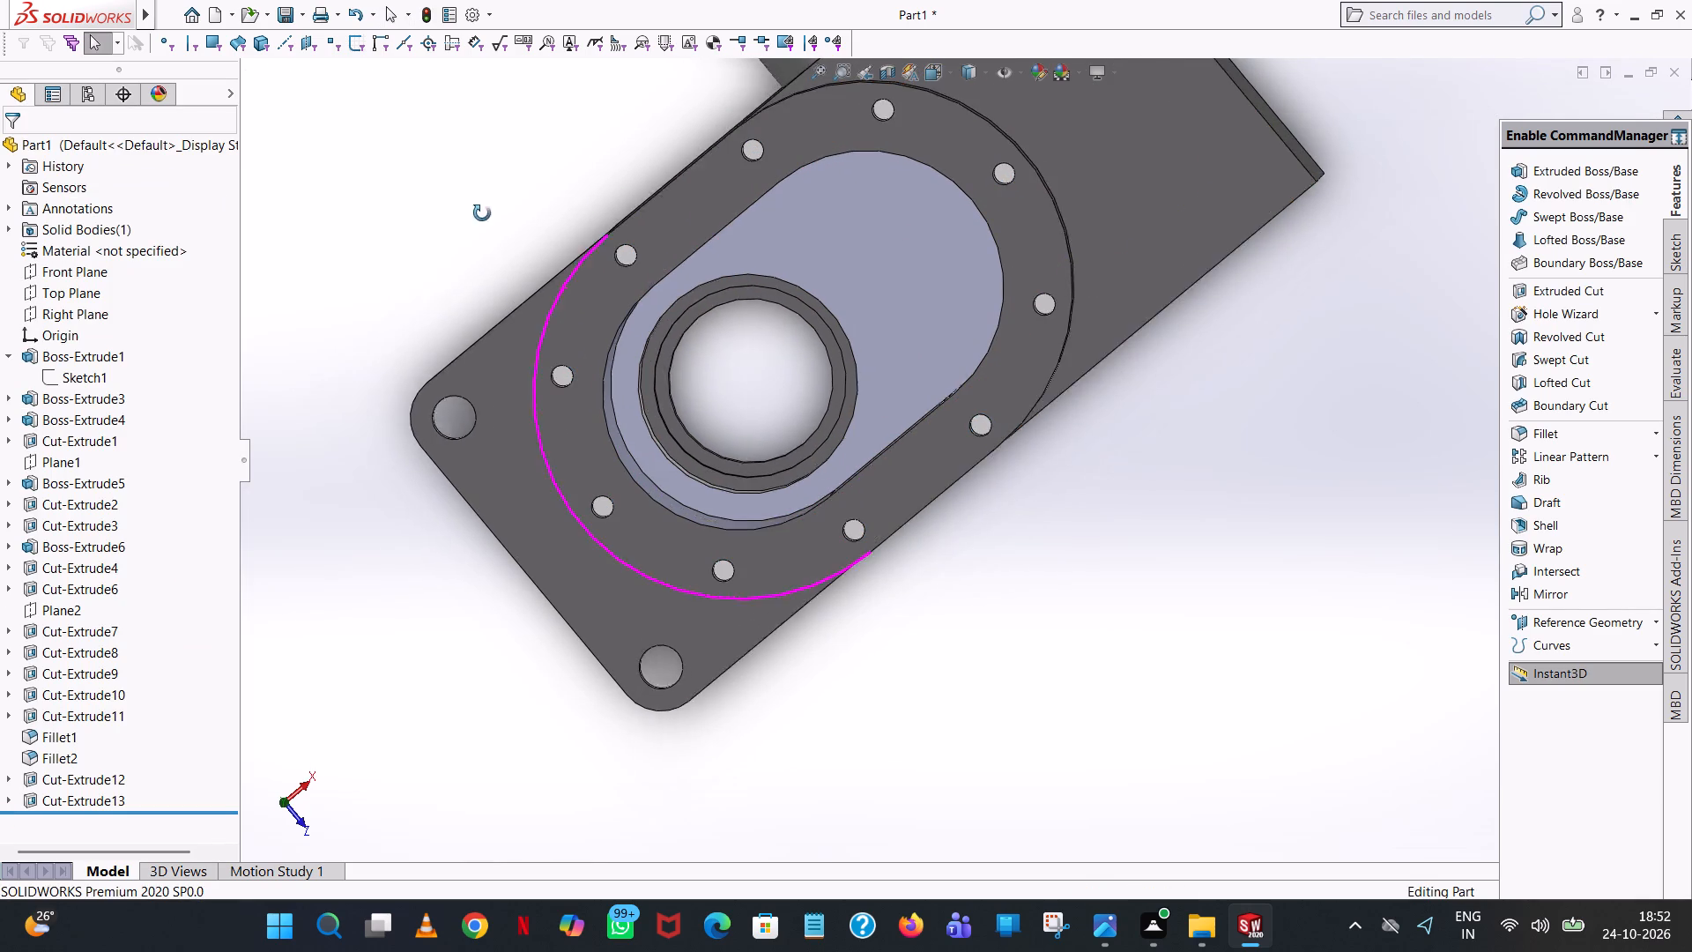
{"action": "middle_click_drag", "start_coordinate": [482, 213], "coordinate": [472, 179]}
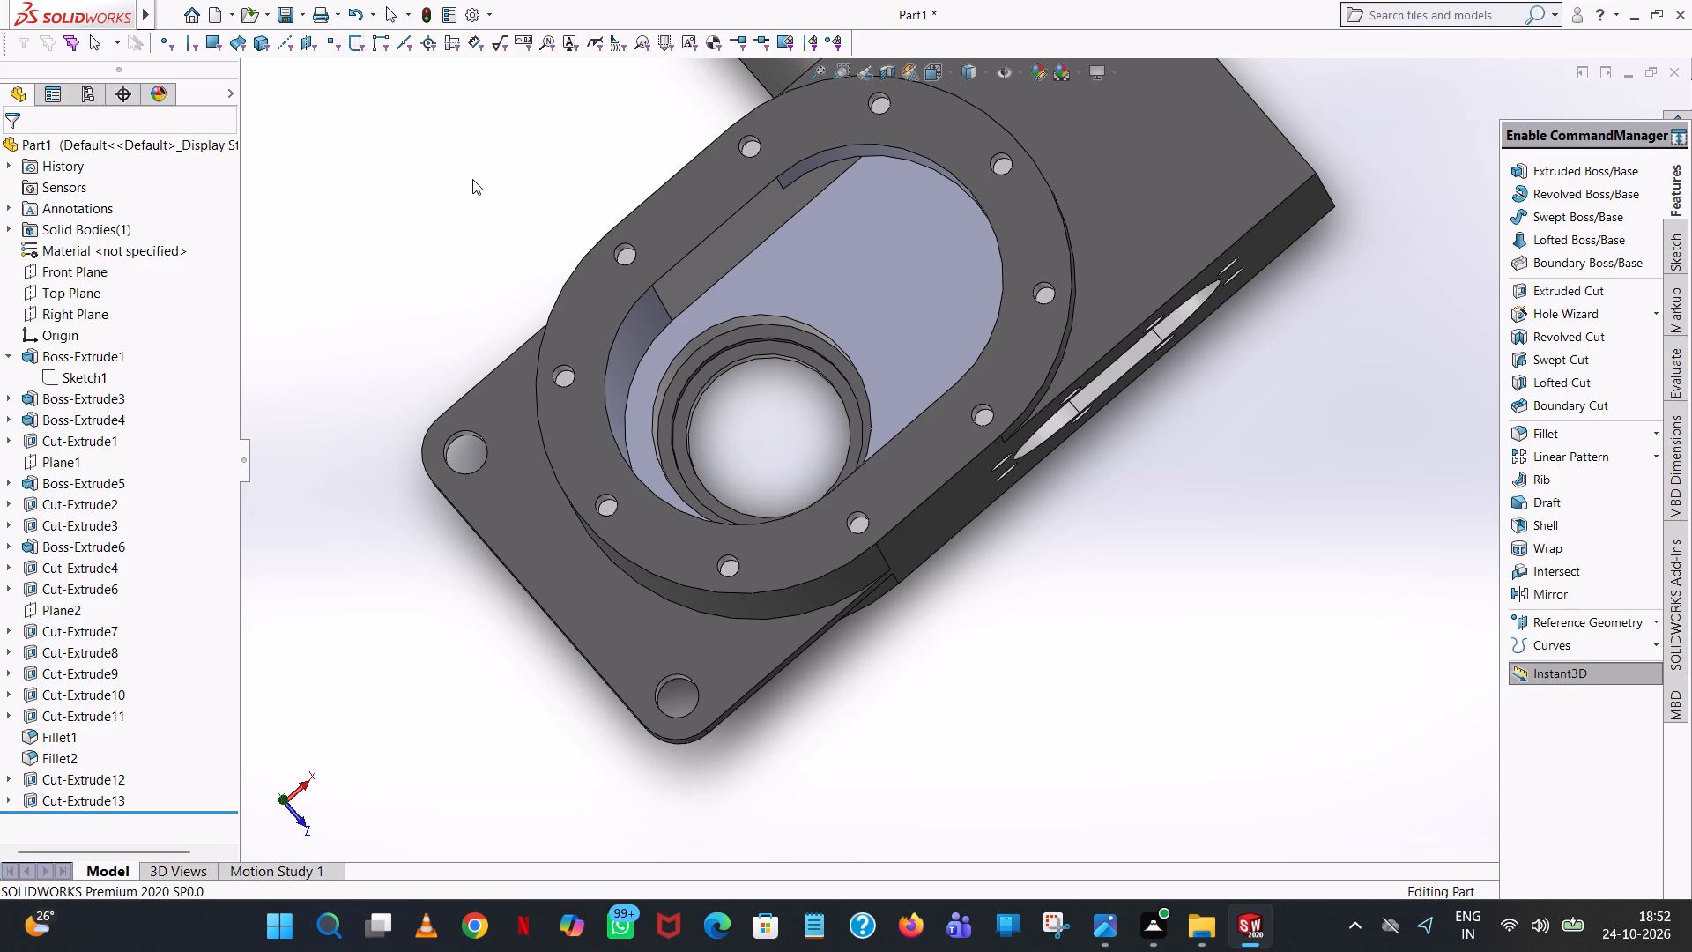
{"action": "middle_click_drag", "start_coordinate": [755, 480], "coordinate": [728, 440]}
{"action": "scroll", "coordinate": [704, 367], "scroll_direction": "down", "scroll_amount": 6}
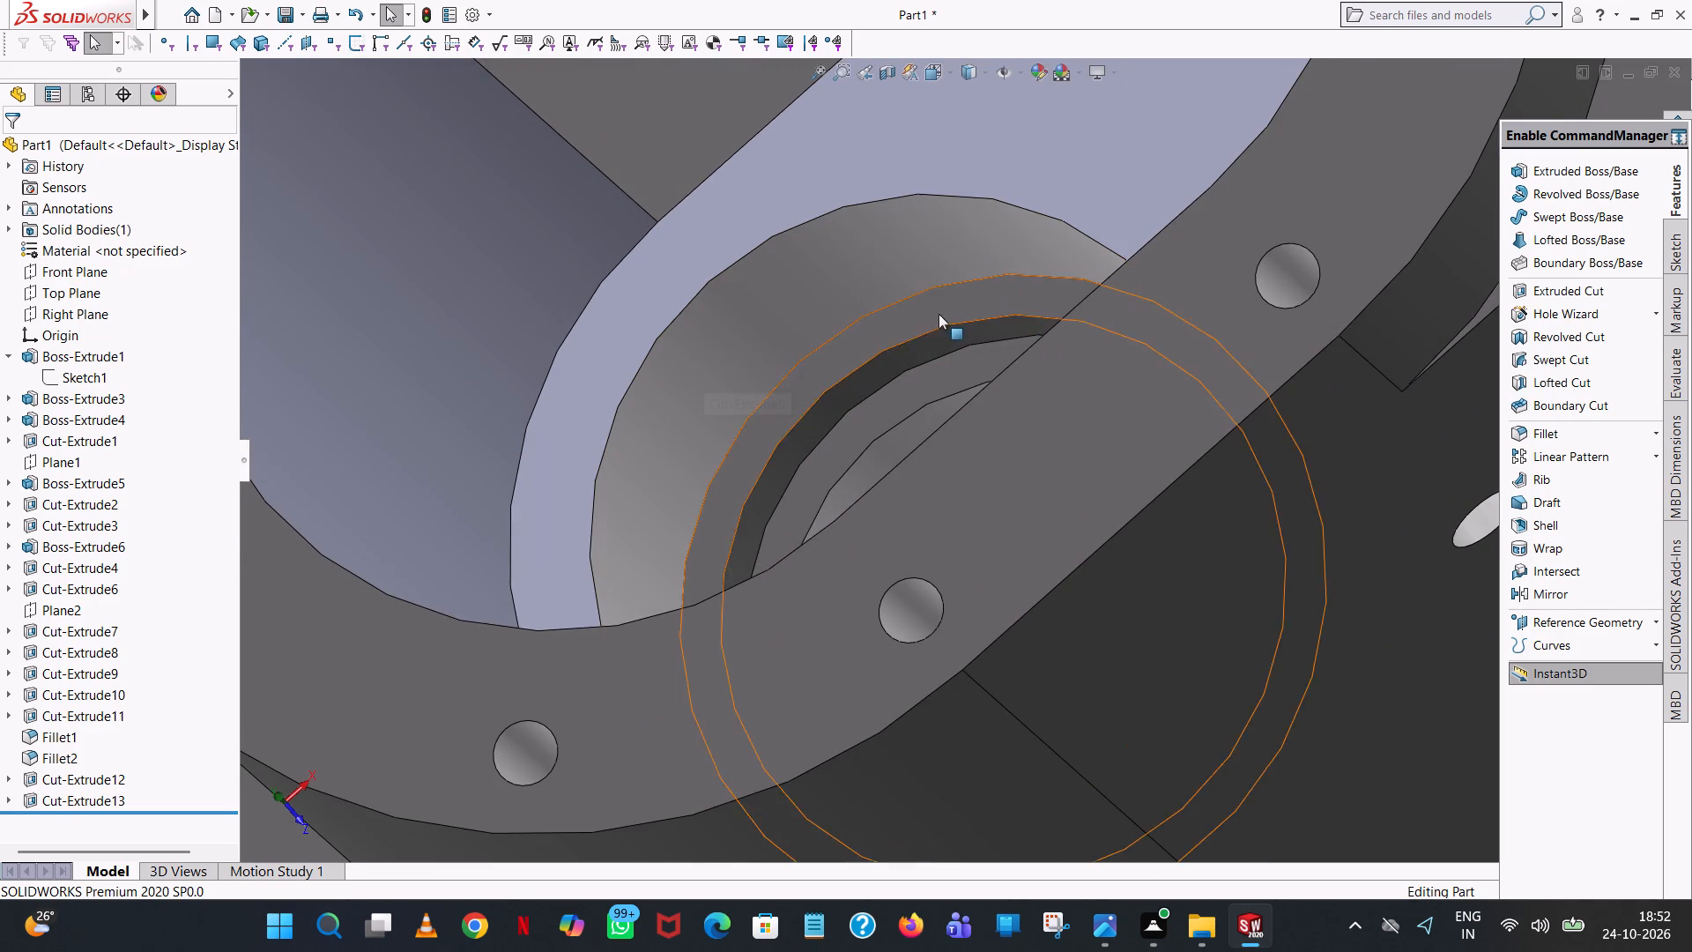
{"action": "middle_click_drag", "start_coordinate": [917, 433], "coordinate": [921, 504]}
{"action": "scroll", "coordinate": [916, 561], "scroll_direction": "down", "scroll_amount": 1}
{"action": "middle_click_drag", "start_coordinate": [908, 590], "coordinate": [902, 590]}
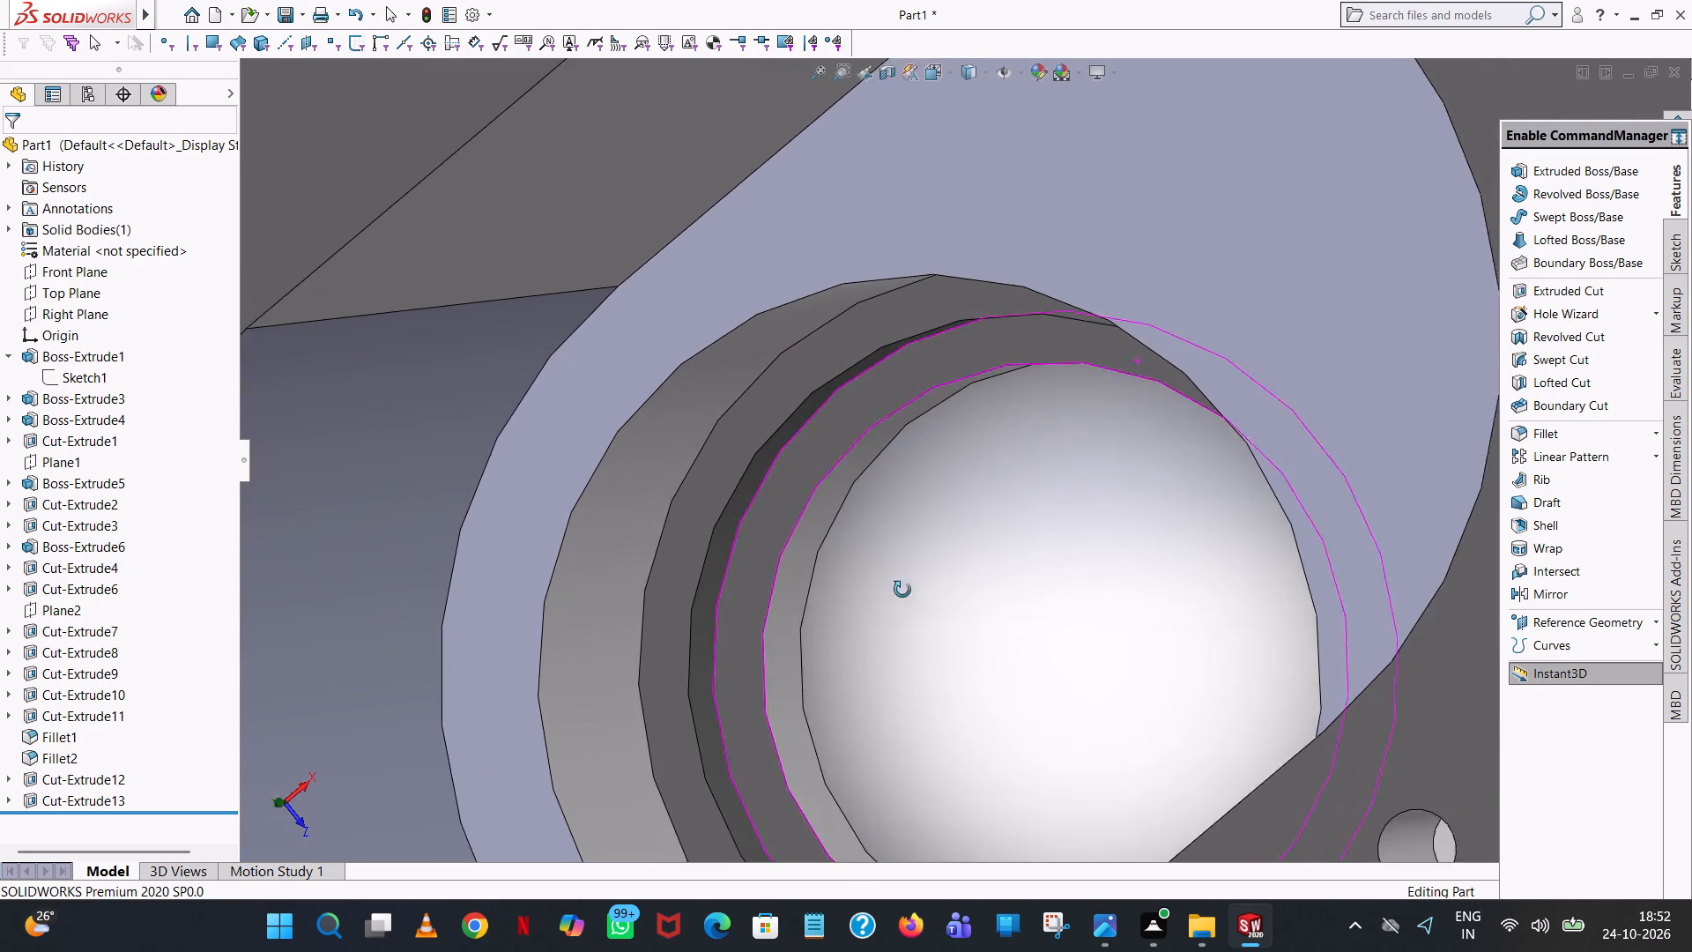
{"action": "middle_click_drag", "start_coordinate": [902, 590], "coordinate": [894, 618]}
{"action": "scroll", "coordinate": [817, 643], "scroll_direction": "down", "scroll_amount": 1}
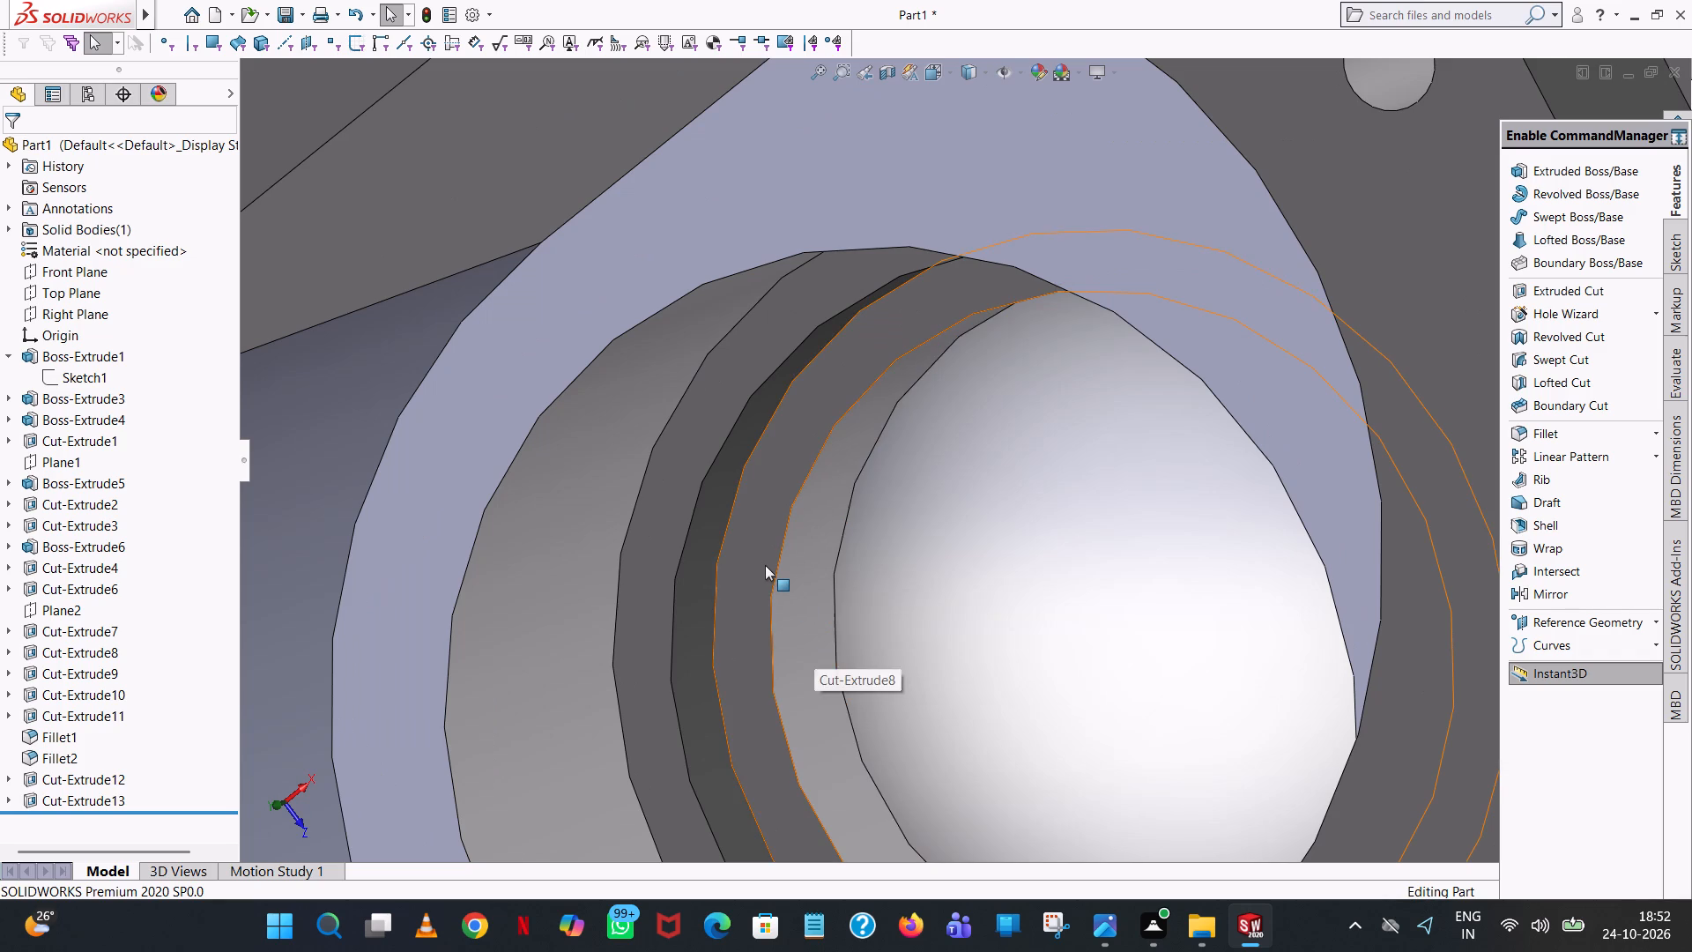
{"action": "left_click", "coordinate": [763, 563]}
{"action": "left_click", "coordinate": [944, 487]}
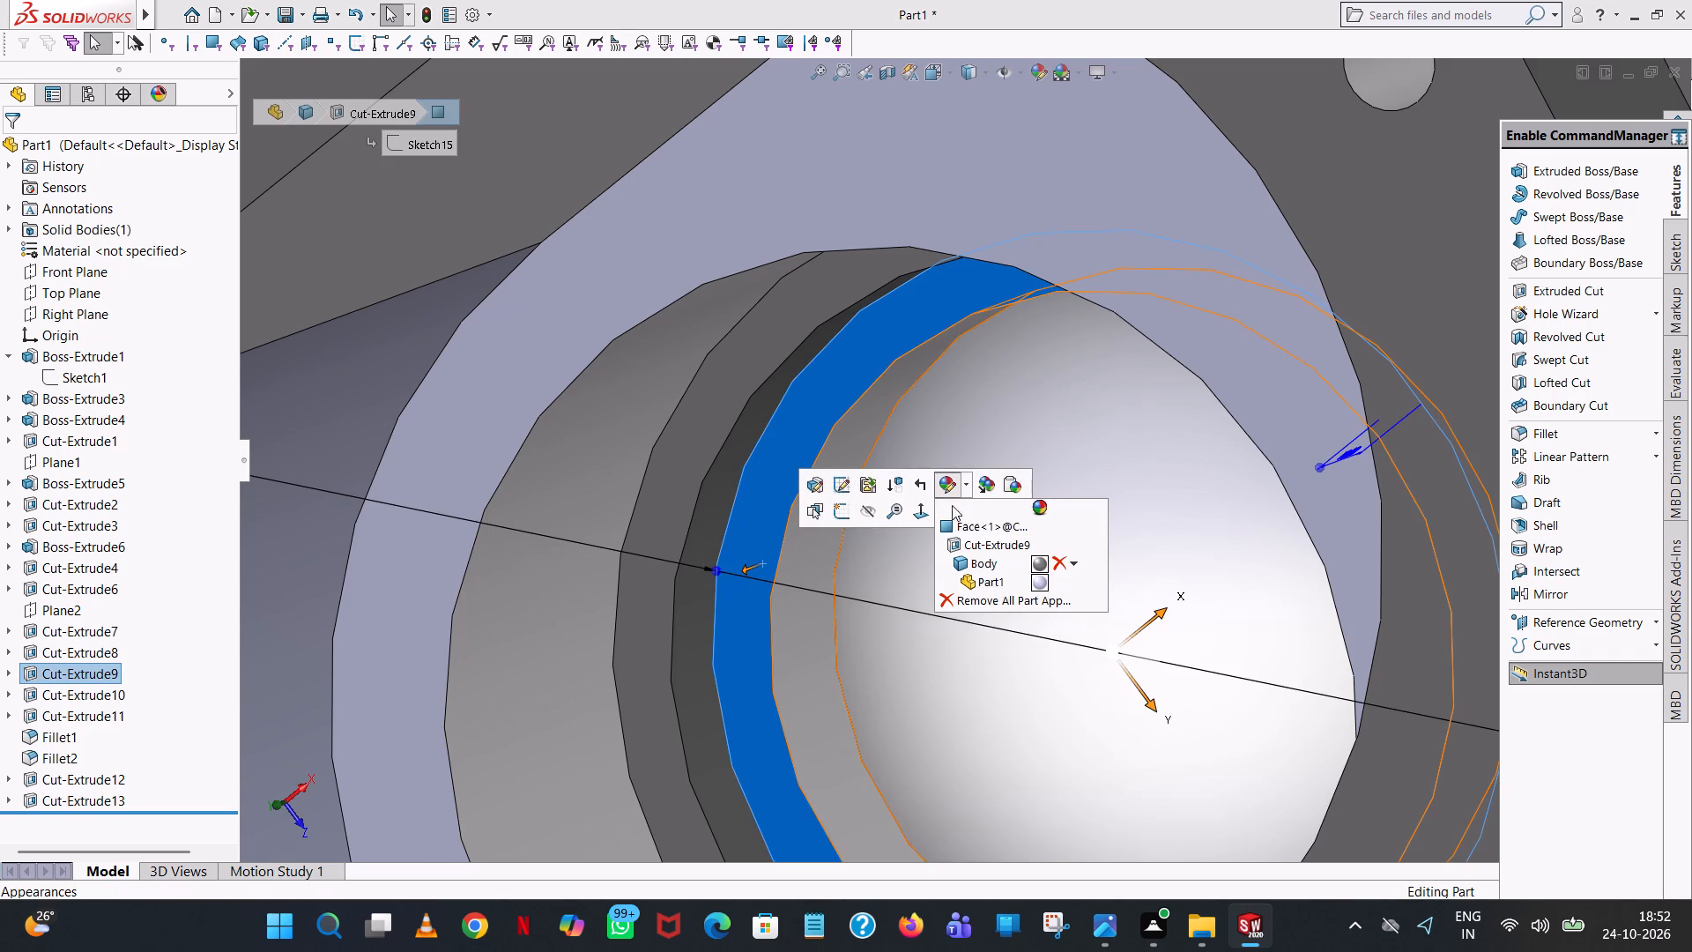
{"action": "left_click", "coordinate": [958, 525]}
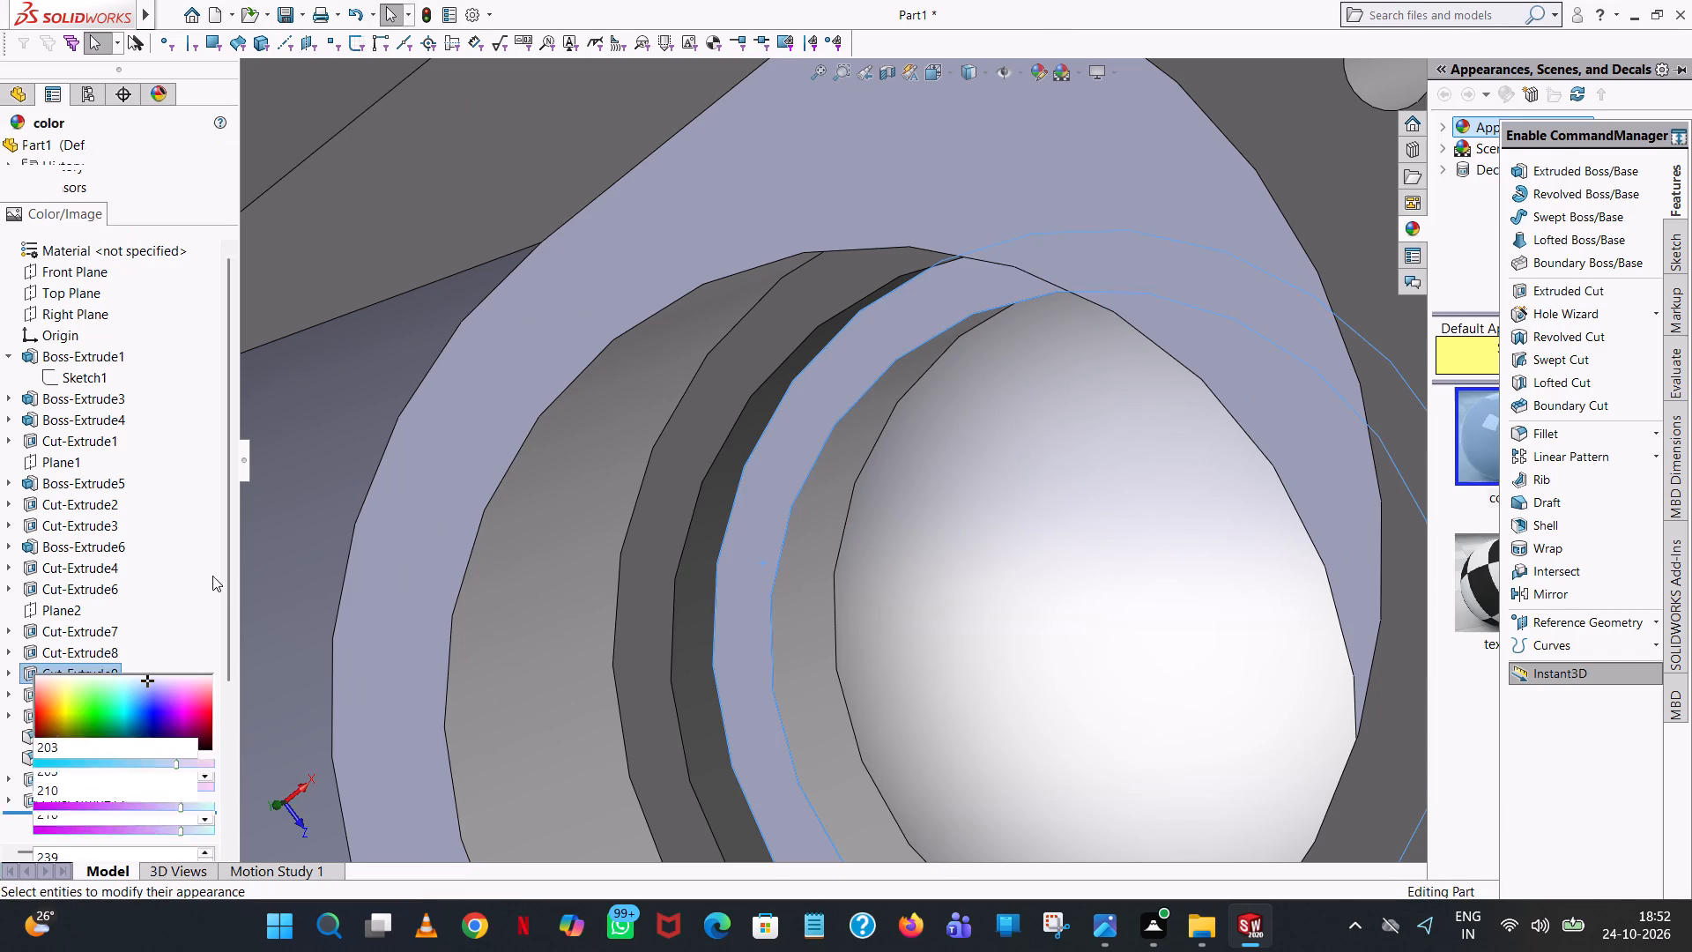
{"action": "left_click", "coordinate": [710, 527]}
{"action": "left_click", "coordinate": [705, 569]}
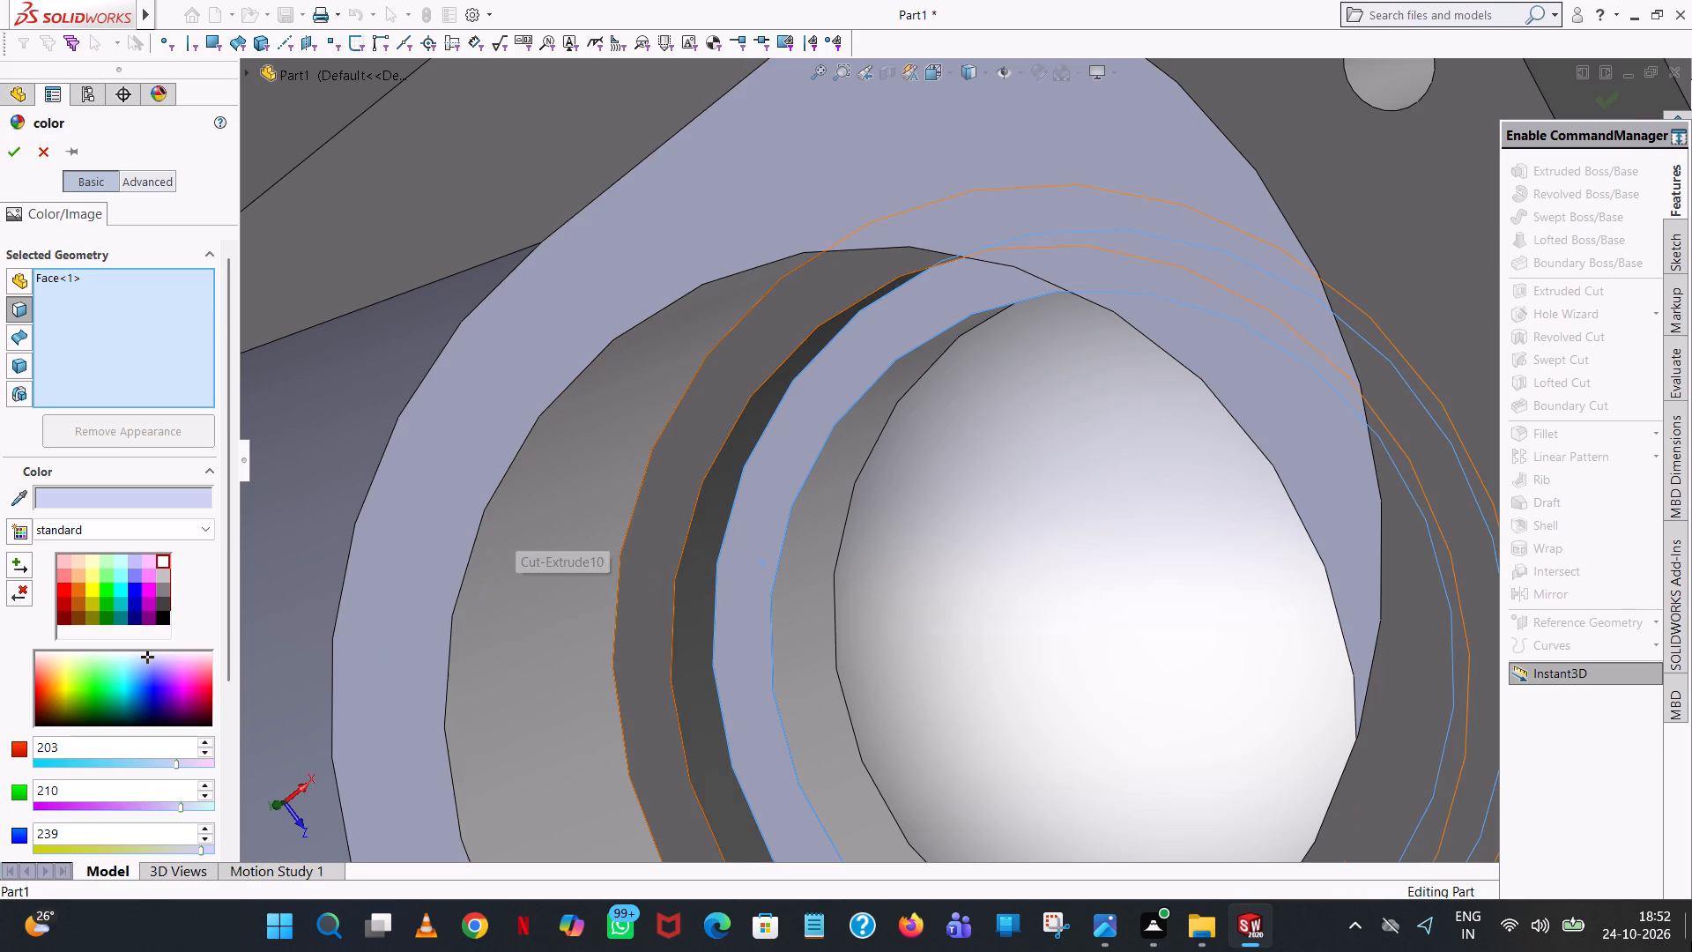
{"action": "left_click", "coordinate": [632, 390]}
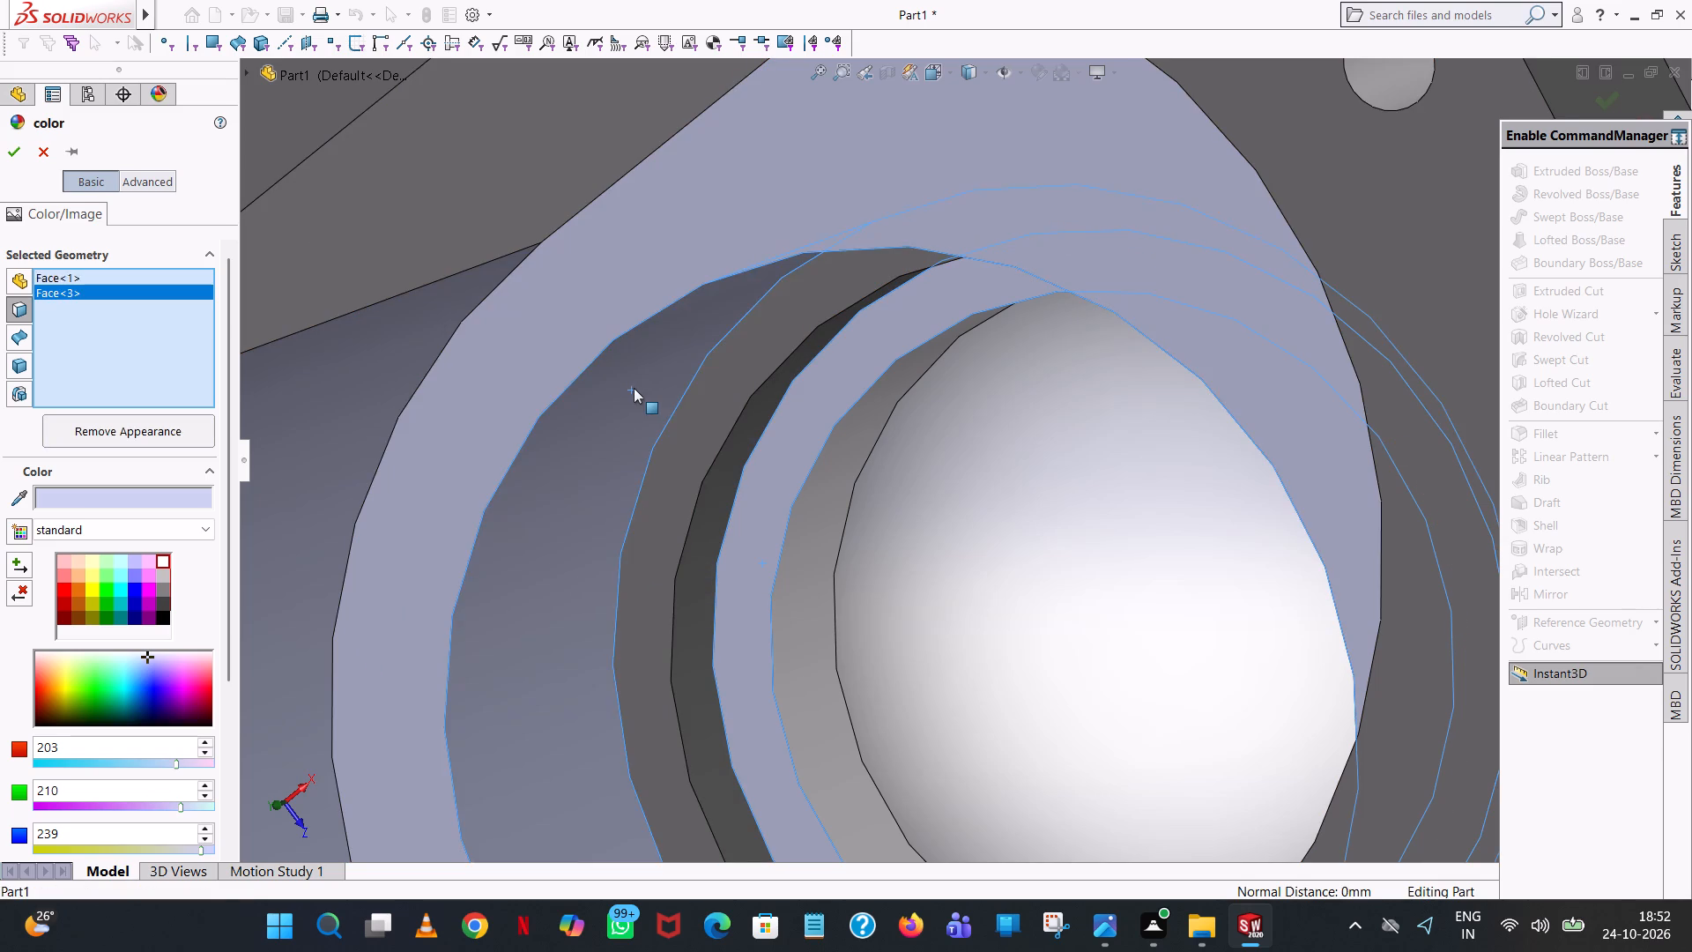
{"action": "left_click", "coordinate": [634, 388]}
{"action": "left_click", "coordinate": [13, 145]}
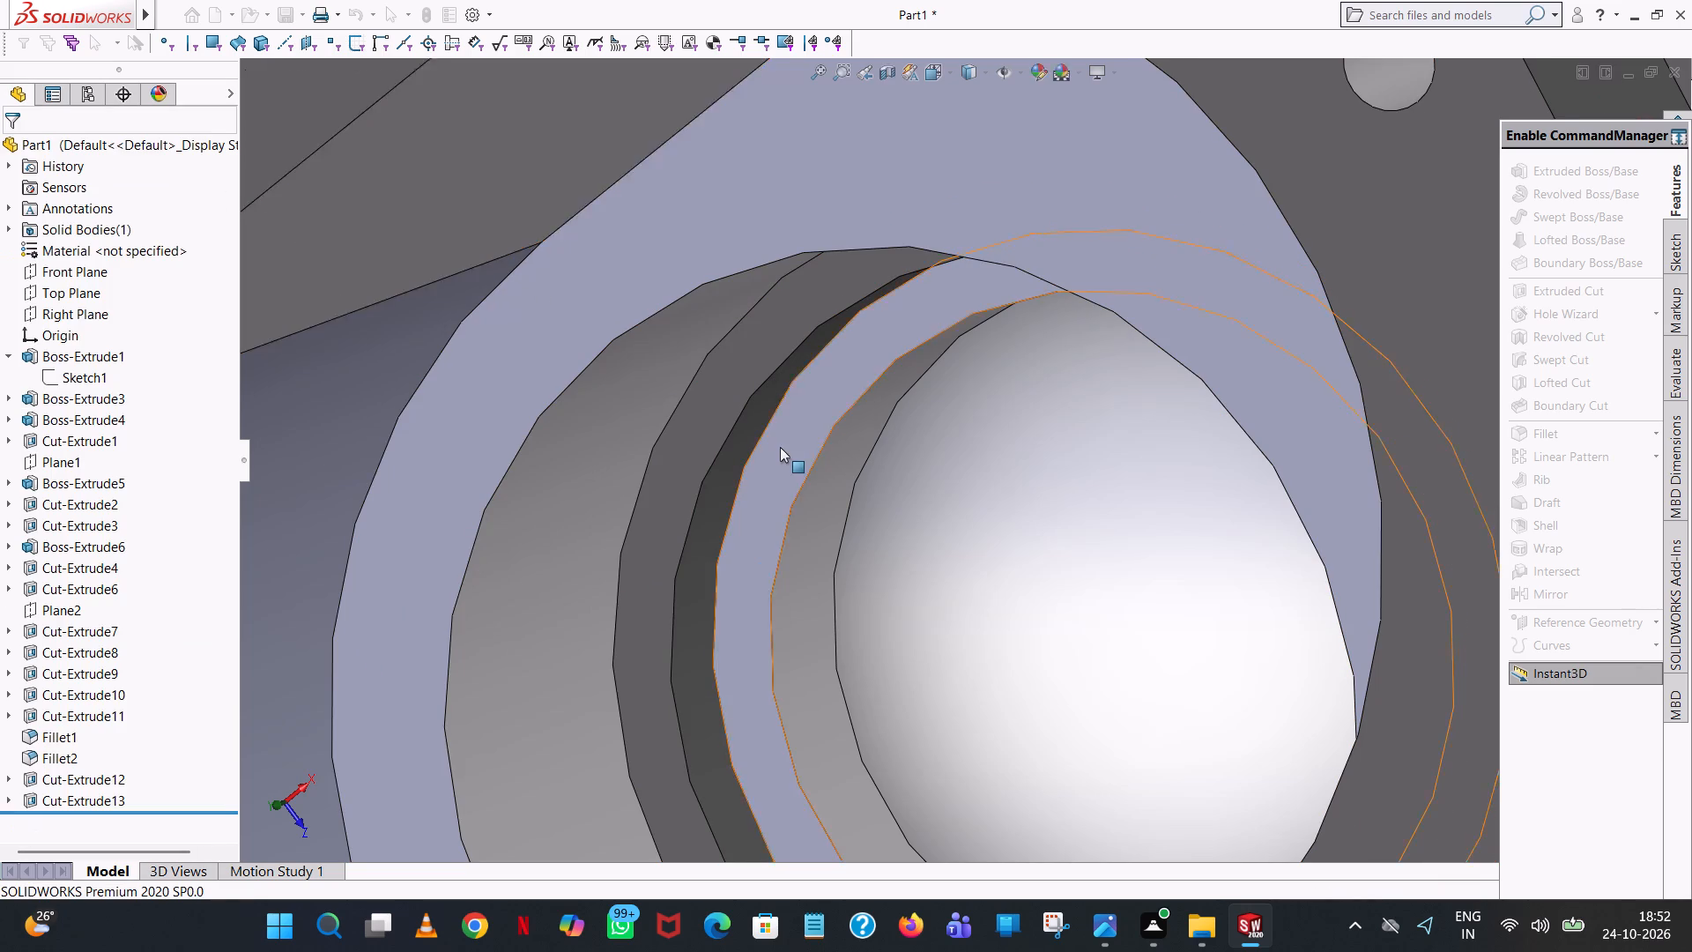
Examine the whole housing from all sides, including the side boss, the bottom bore, the side window and the oval opening.
{"action": "scroll", "coordinate": [780, 447], "scroll_direction": "up", "scroll_amount": 7}
{"action": "left_click", "coordinate": [551, 131]}
{"action": "scroll", "coordinate": [856, 322], "scroll_direction": "up", "scroll_amount": 4}
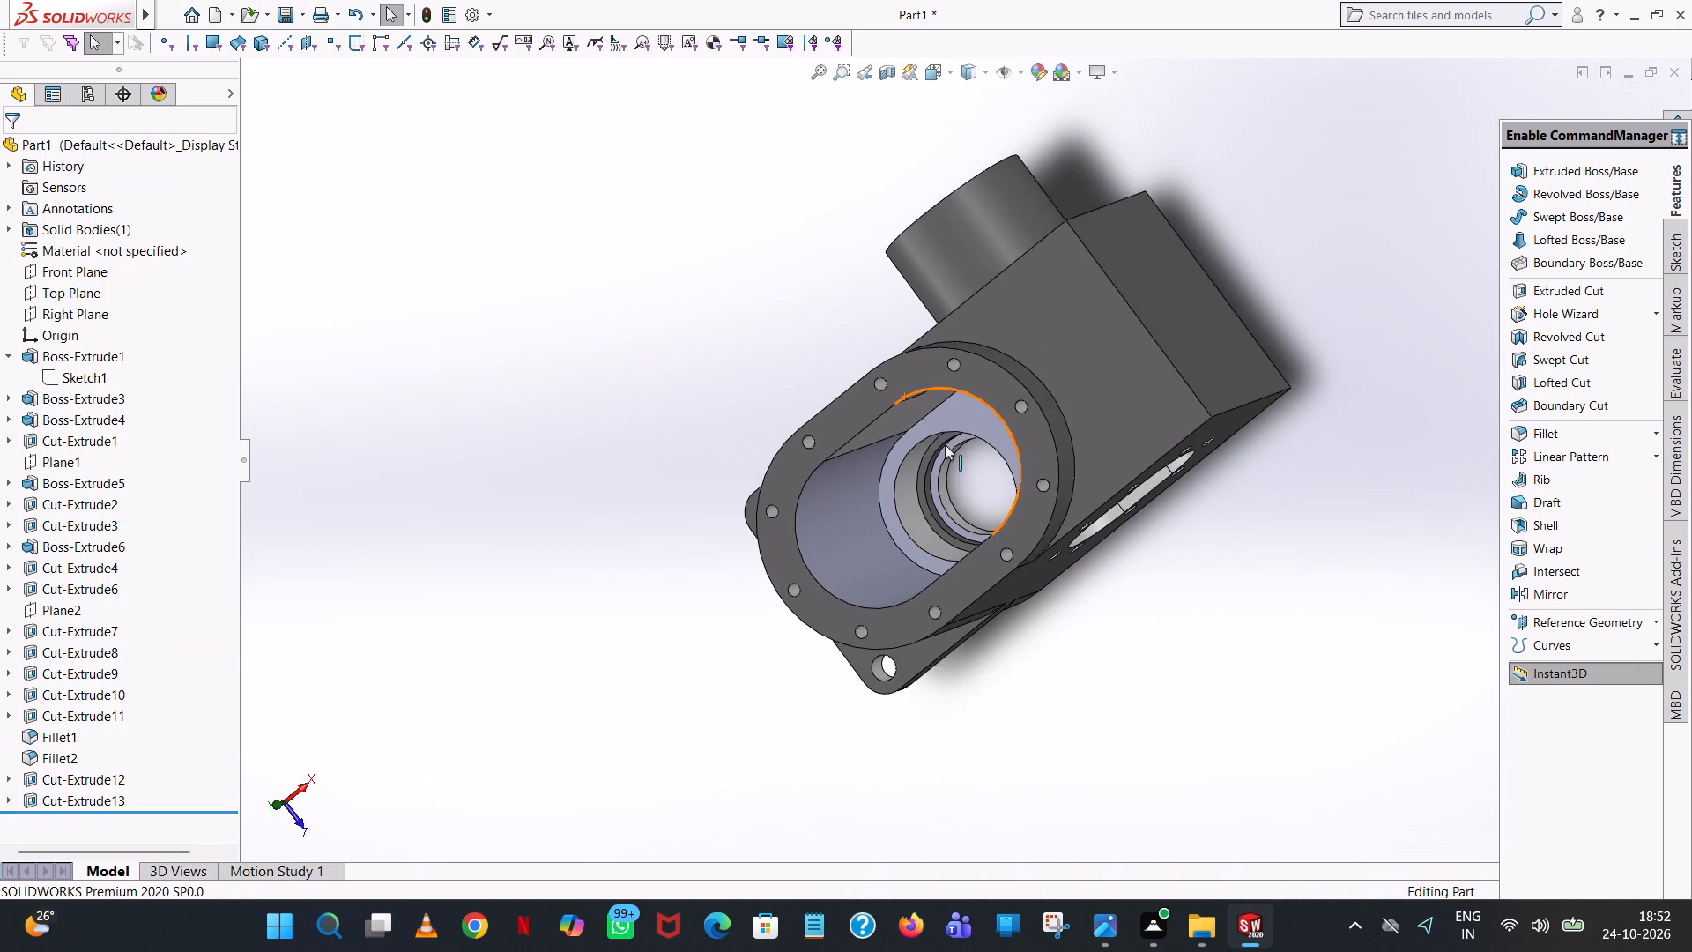
{"action": "middle_click_drag", "start_coordinate": [945, 444], "coordinate": [1234, 48]}
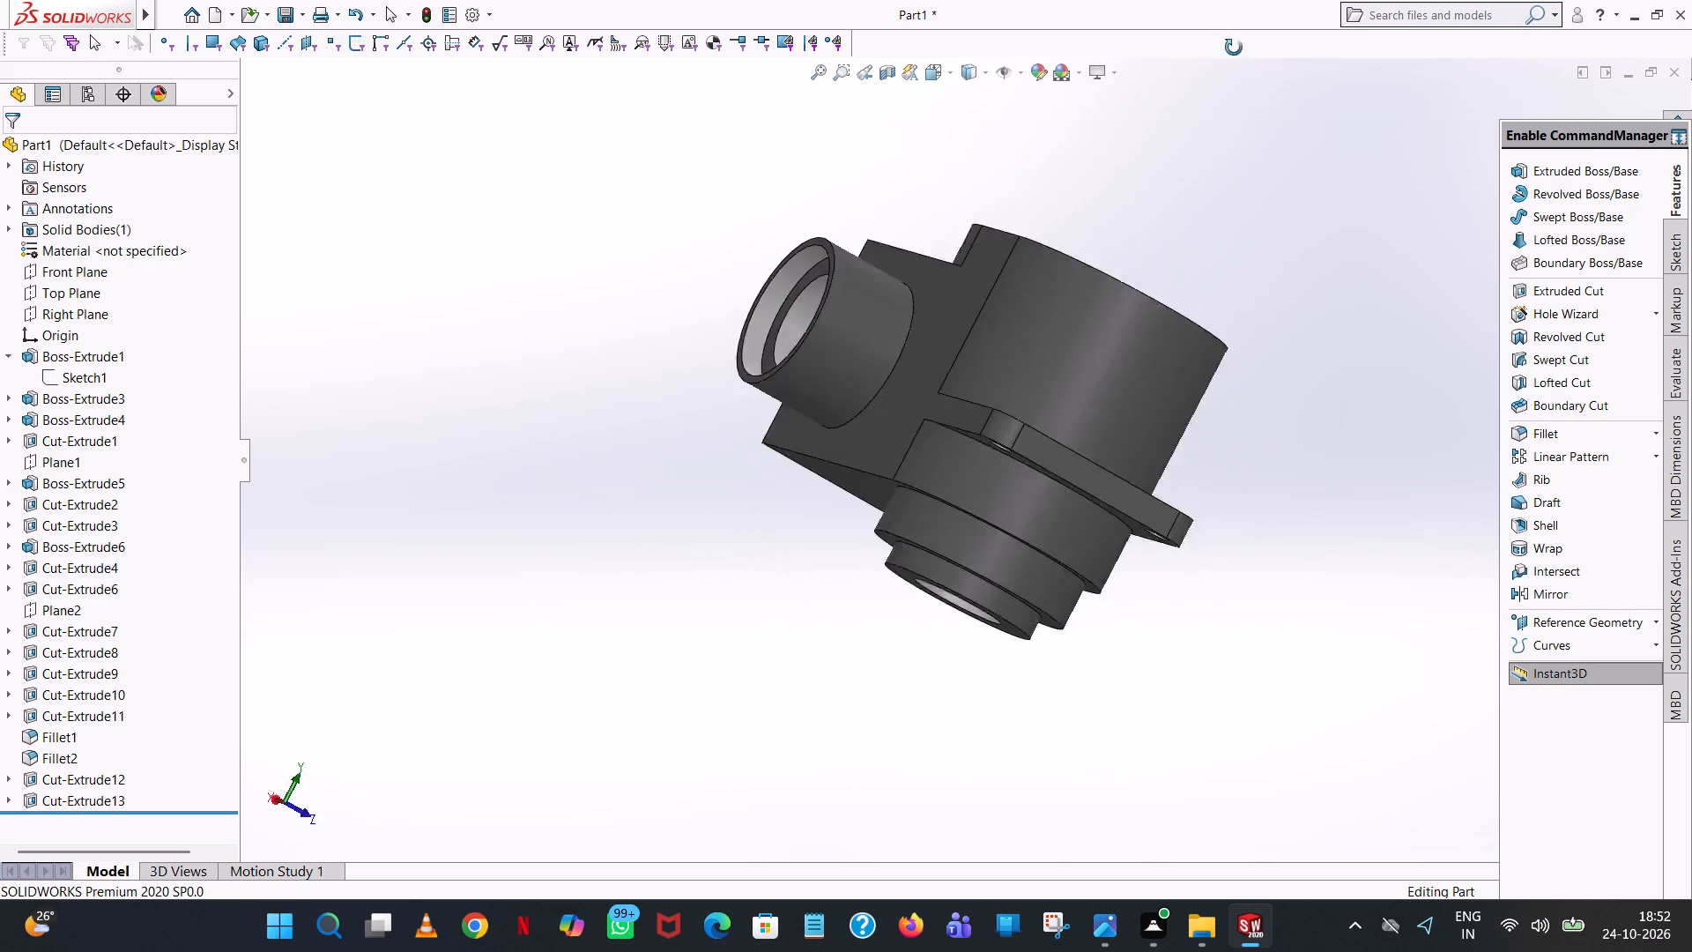
{"action": "middle_click_drag", "start_coordinate": [1234, 48], "coordinate": [1309, 124]}
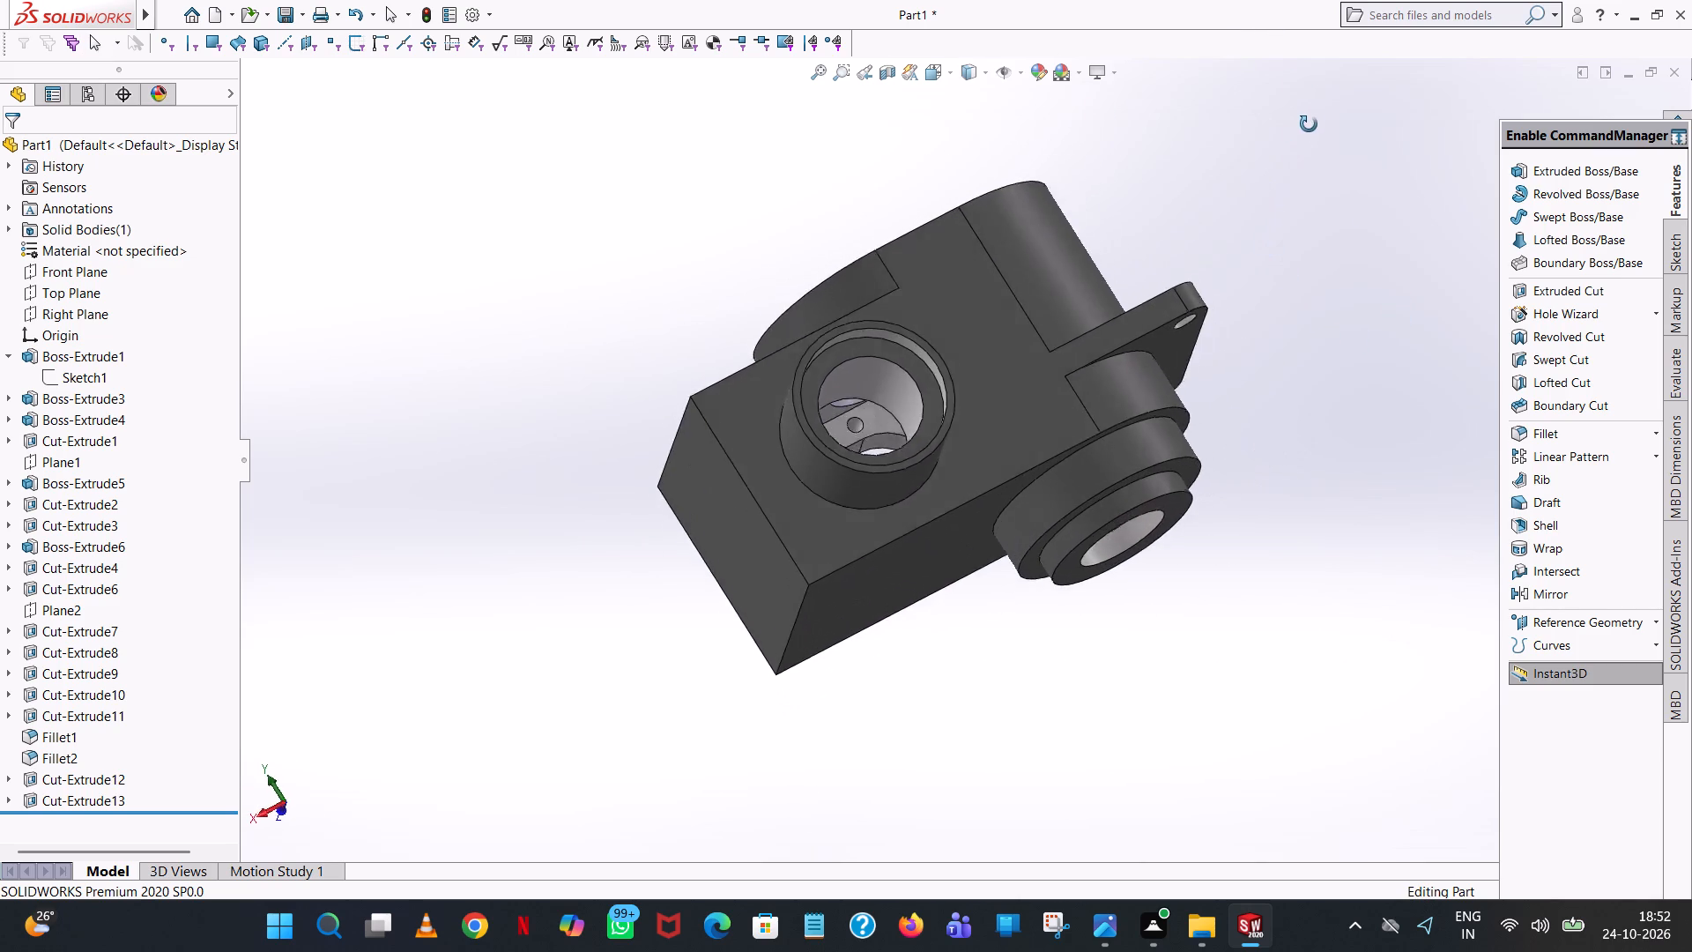
{"action": "middle_click_drag", "start_coordinate": [1309, 124], "coordinate": [1059, 18]}
{"action": "middle_click_drag", "start_coordinate": [916, 478], "coordinate": [953, 334]}
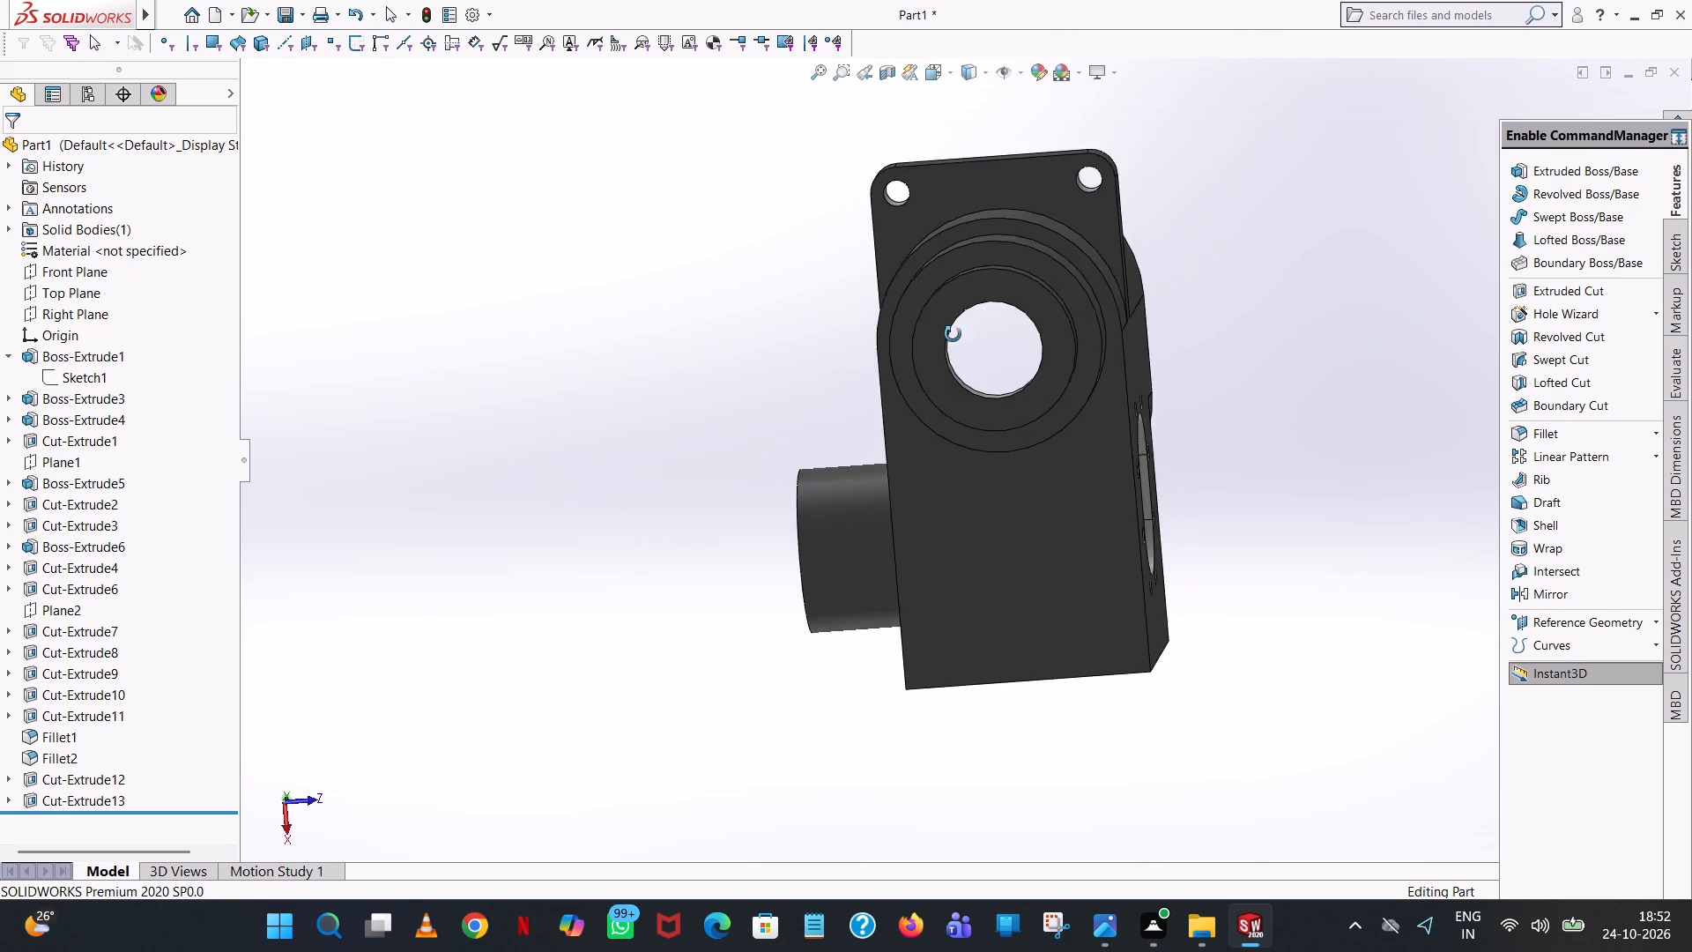
{"action": "middle_click_drag", "start_coordinate": [953, 334], "coordinate": [664, 677]}
{"action": "scroll", "coordinate": [401, 624], "scroll_direction": "up", "scroll_amount": 1}
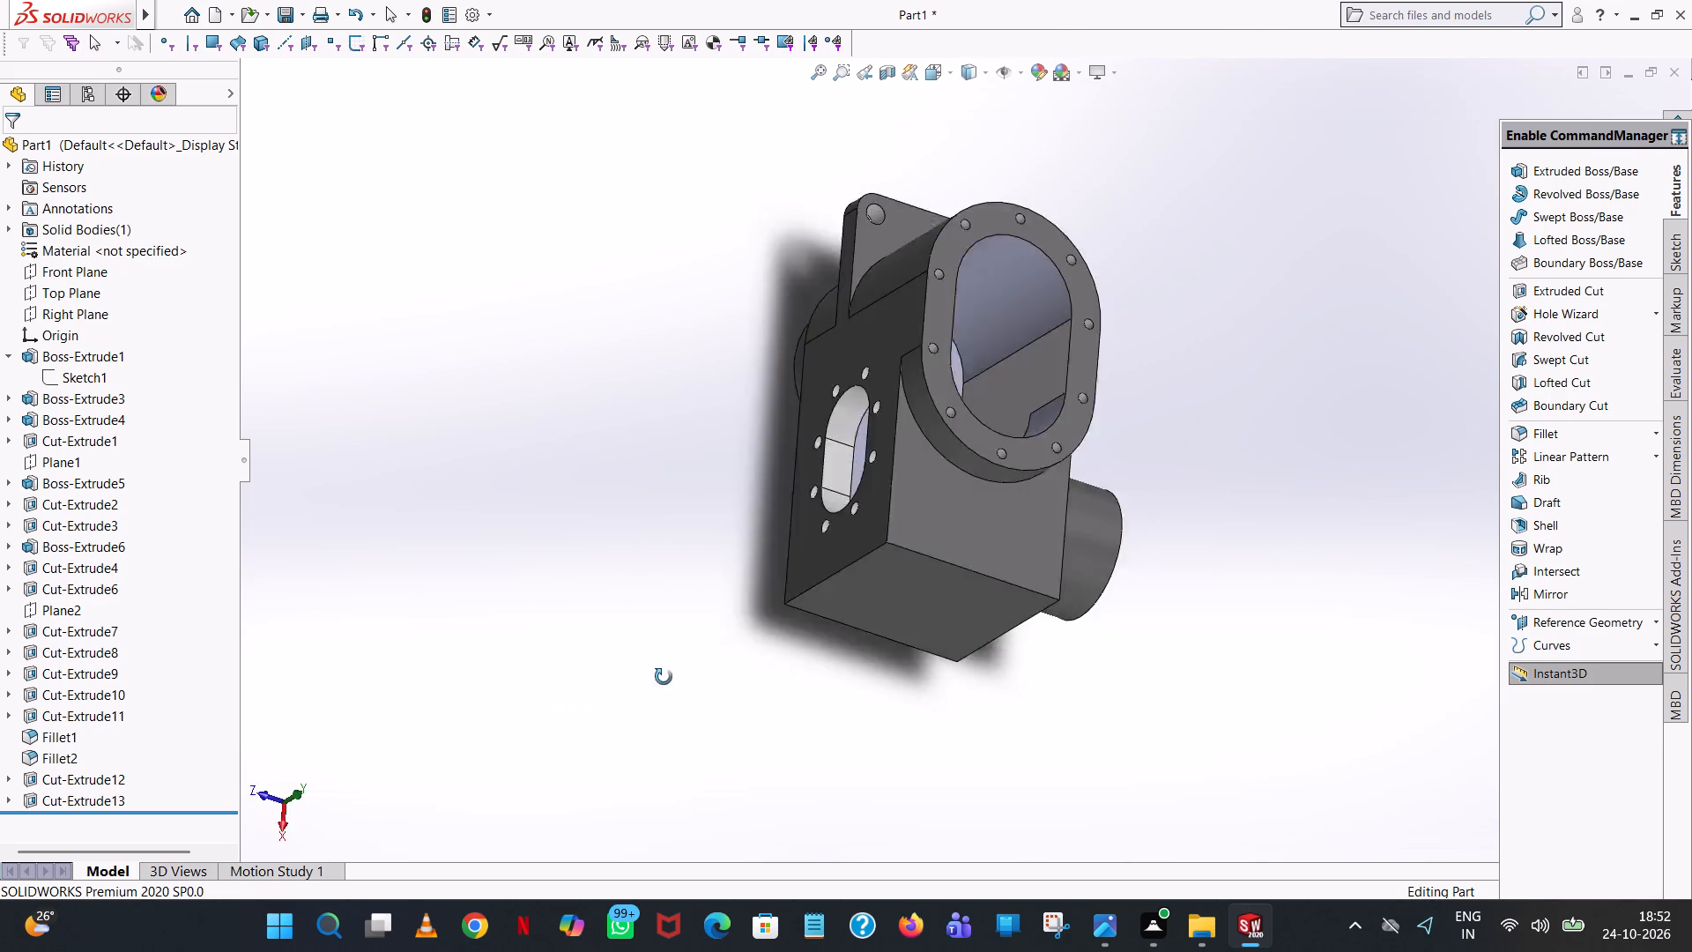
{"action": "middle_click_drag", "start_coordinate": [664, 677], "coordinate": [1302, 517]}
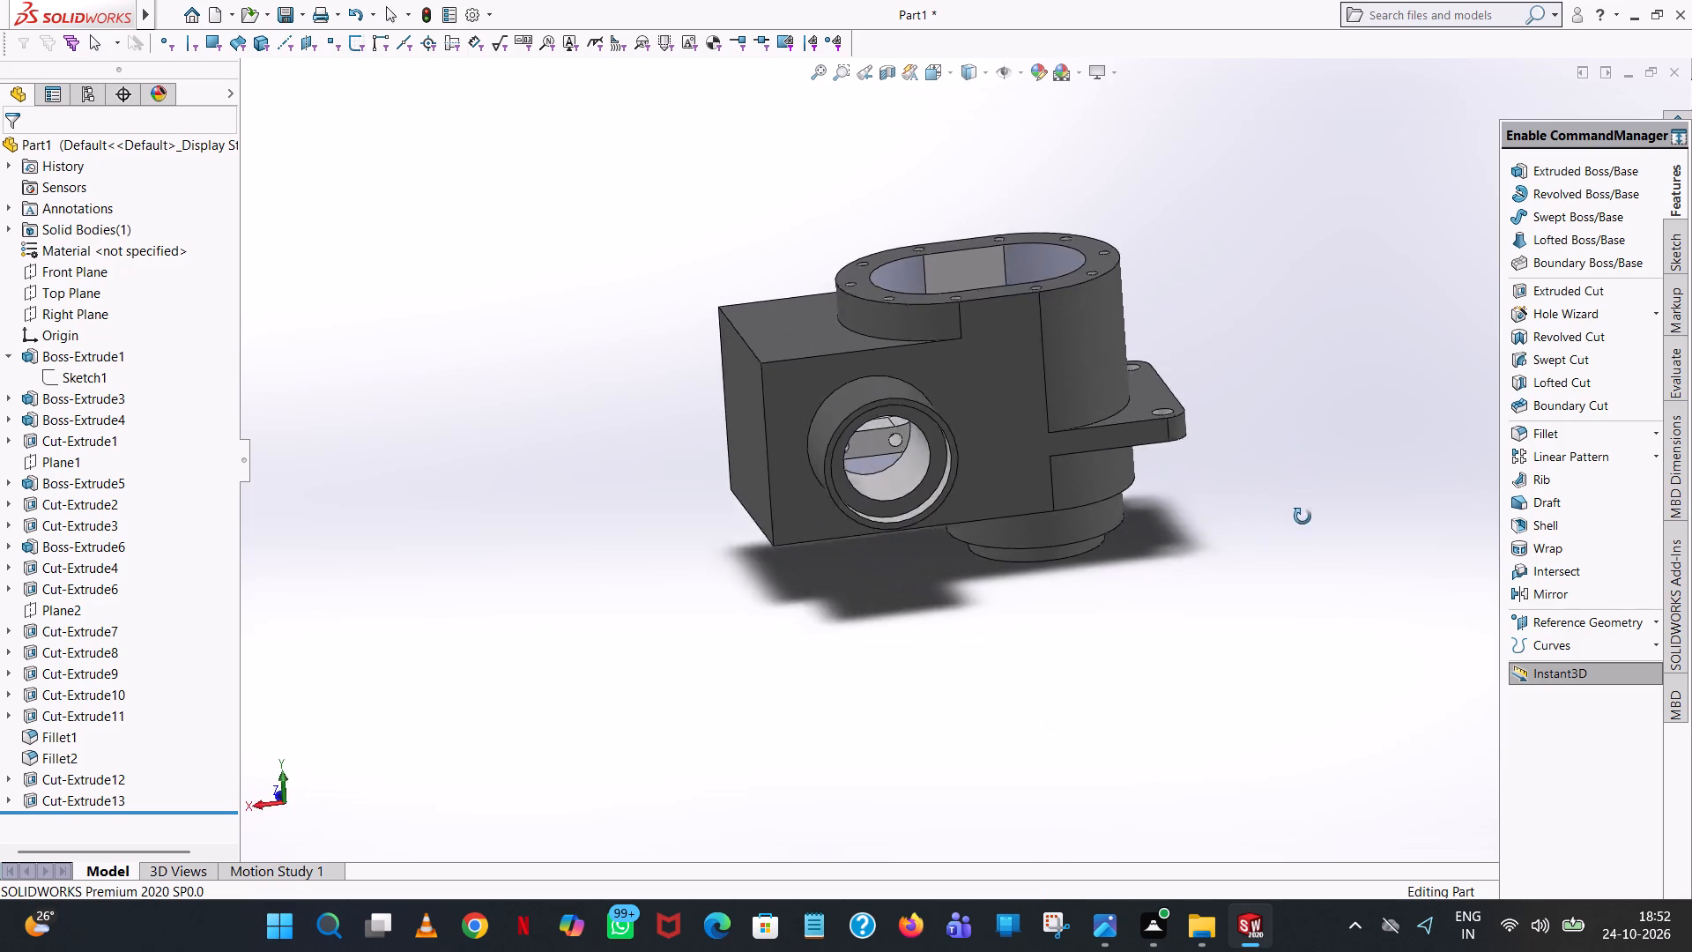
{"action": "middle_click_drag", "start_coordinate": [1302, 517], "coordinate": [1302, 668]}
{"action": "middle_click_drag", "start_coordinate": [1265, 580], "coordinate": [1245, 467]}
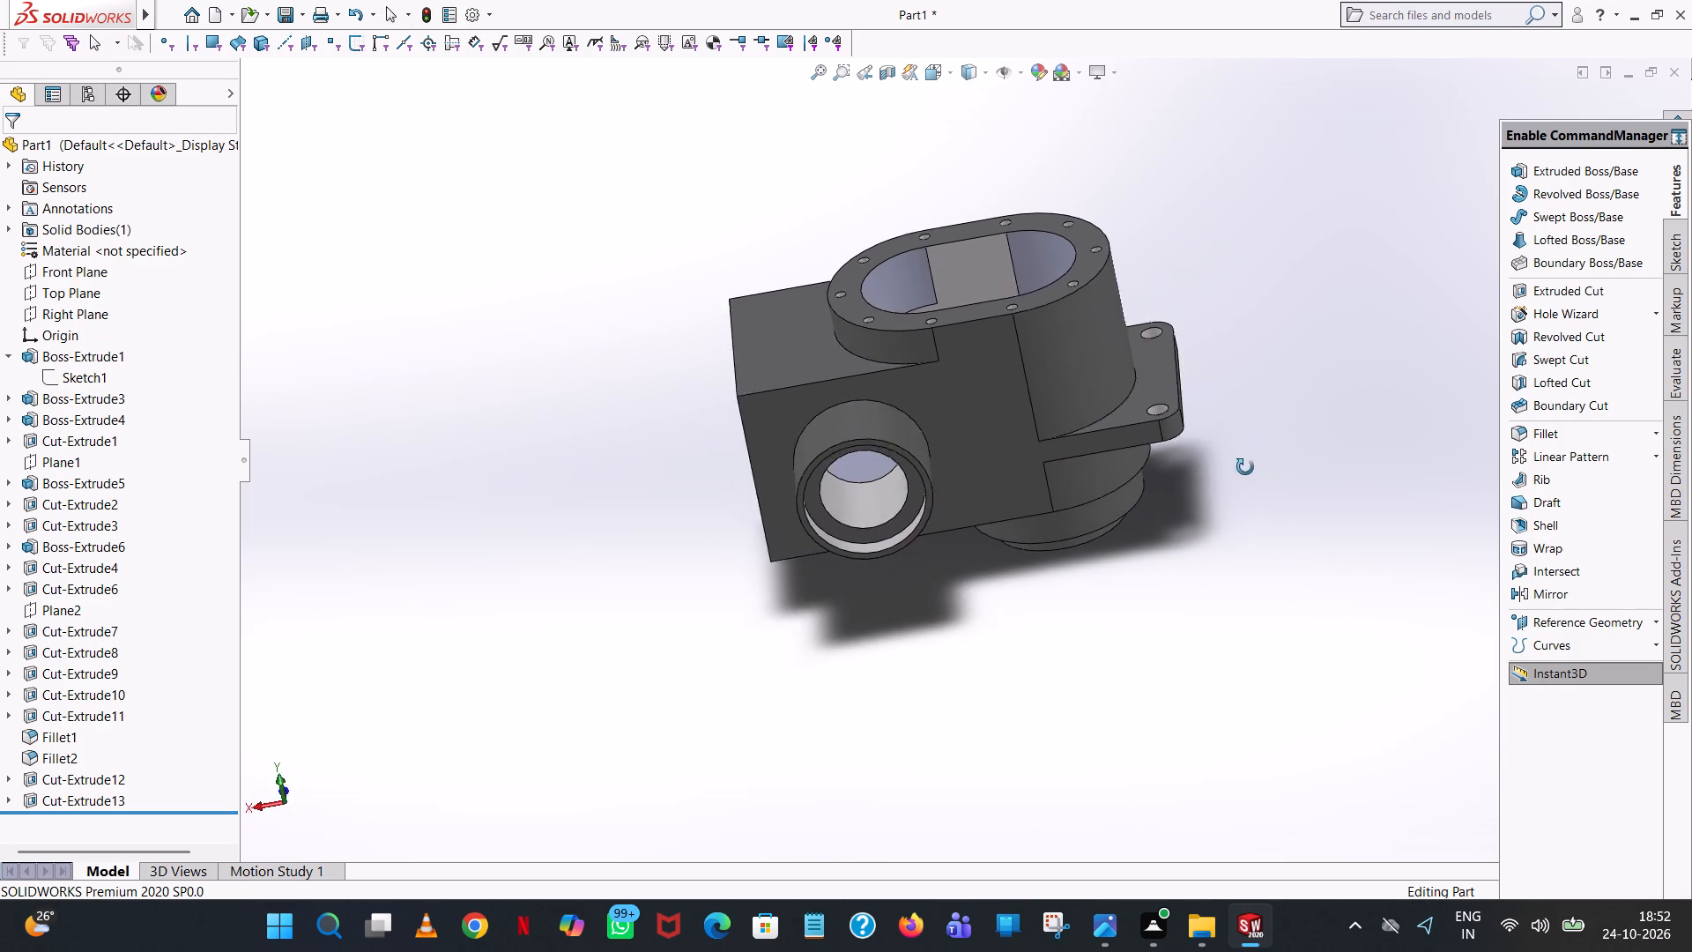
{"action": "middle_click_drag", "start_coordinate": [1245, 467], "coordinate": [1303, 423]}
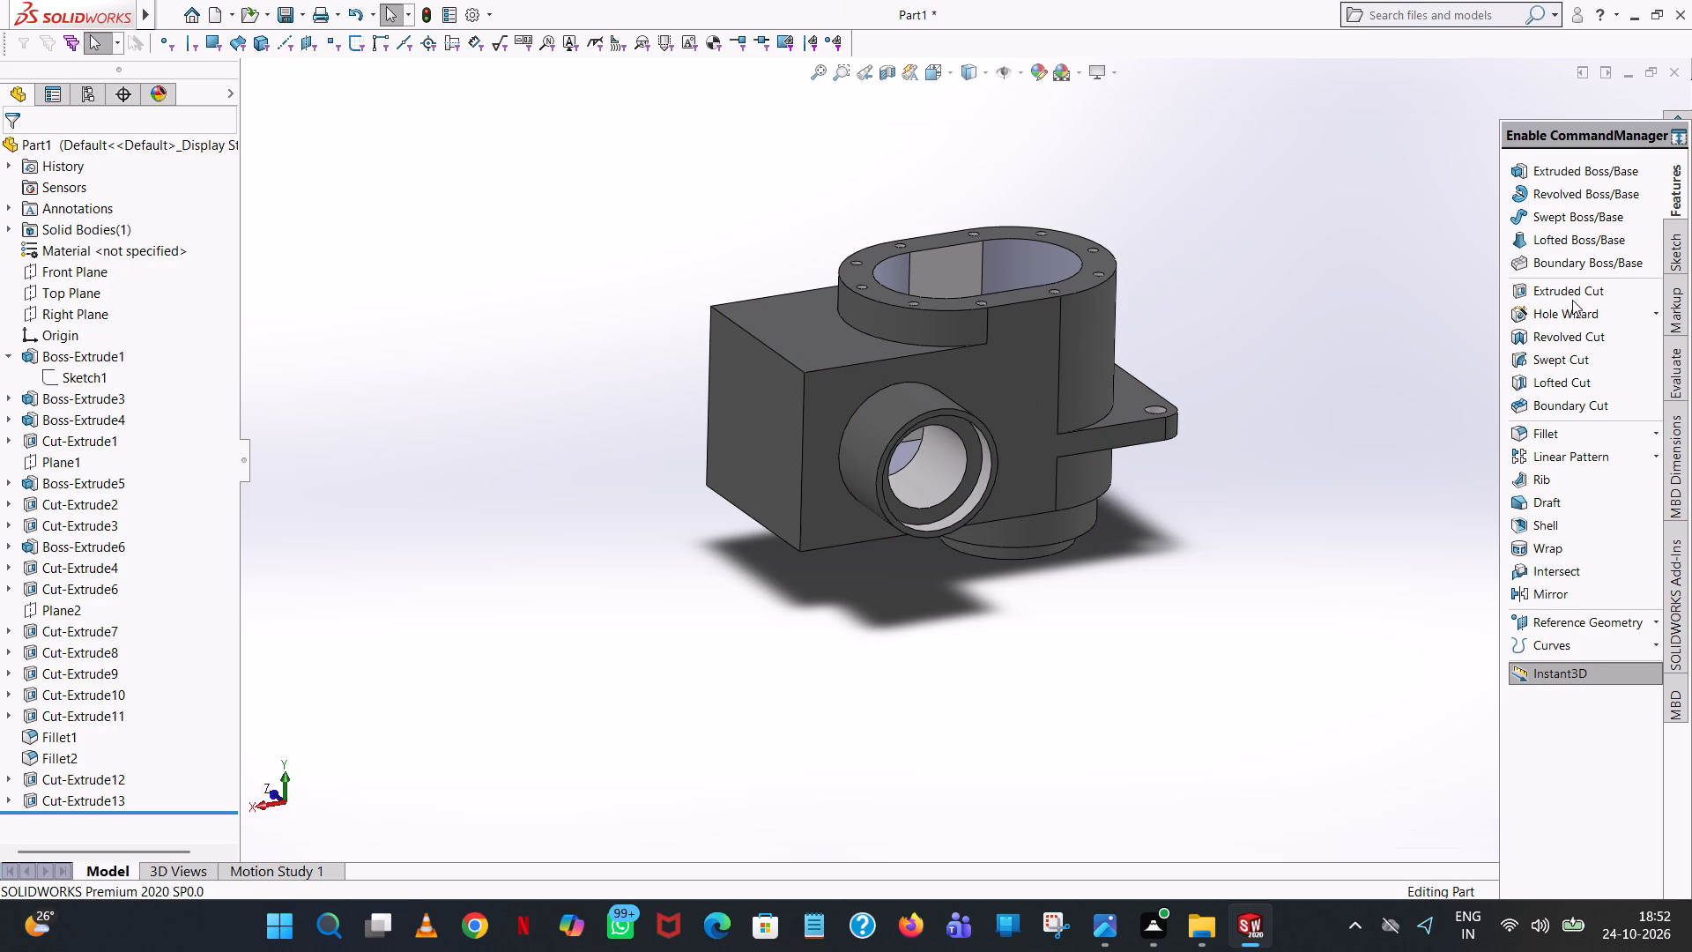
Fillet the rectangular block's vertical corner edge beside the cylindrical side boss with a 16 mm radius.
{"action": "left_click", "coordinate": [1555, 438]}
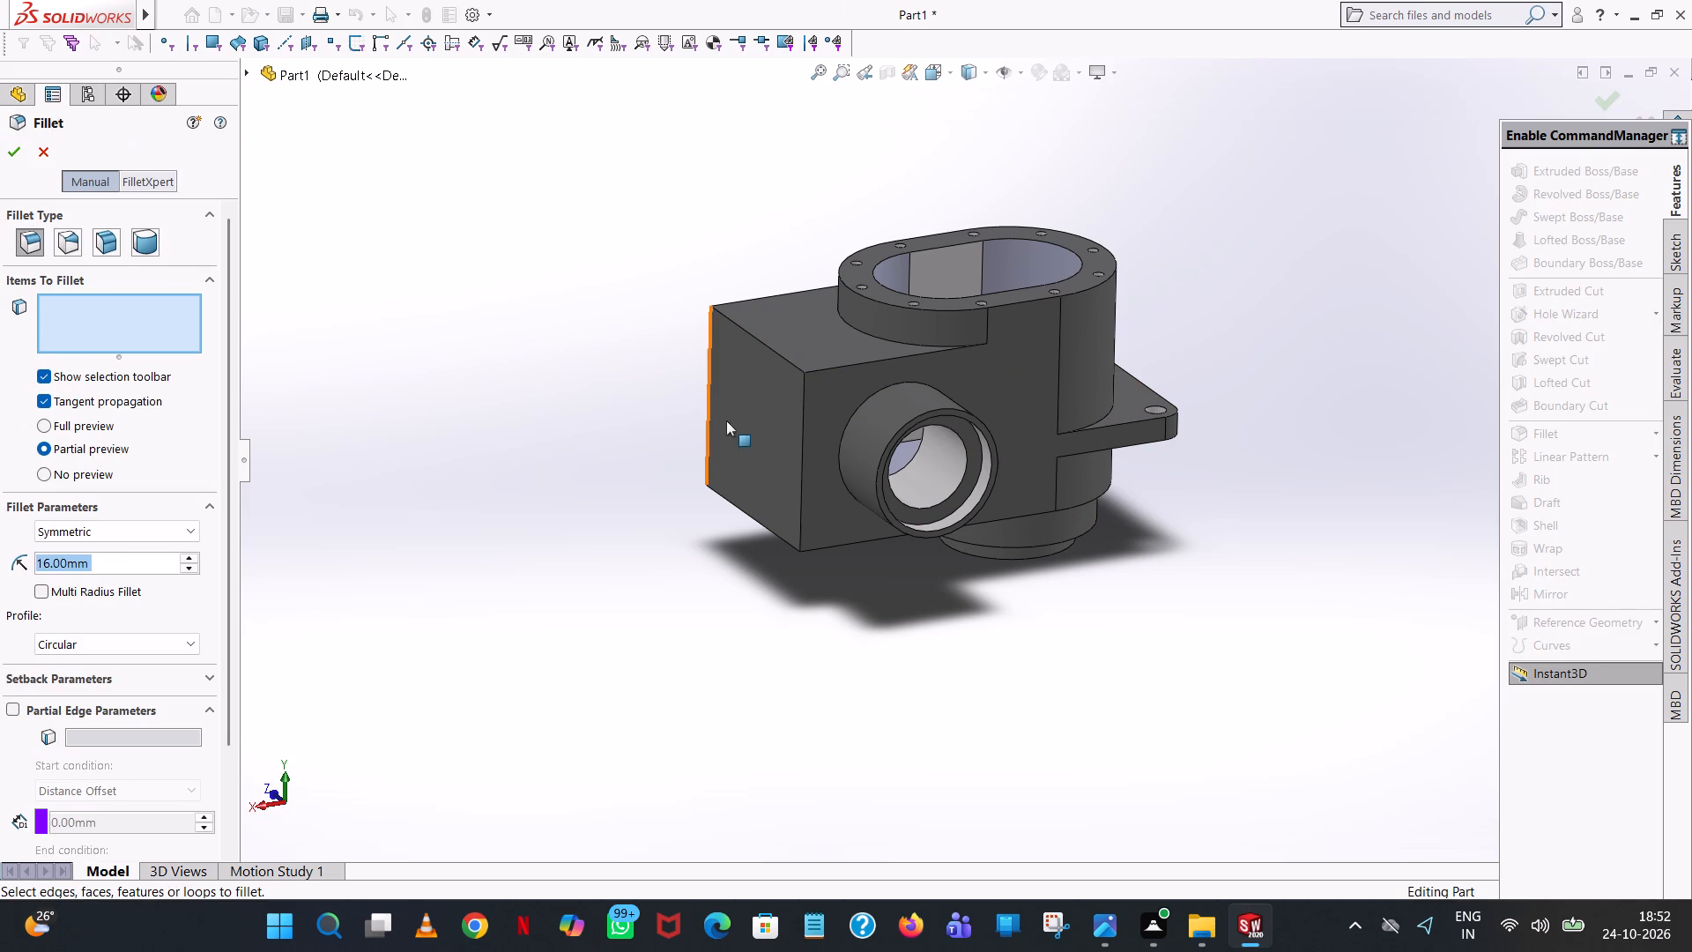
{"action": "left_click", "coordinate": [805, 426]}
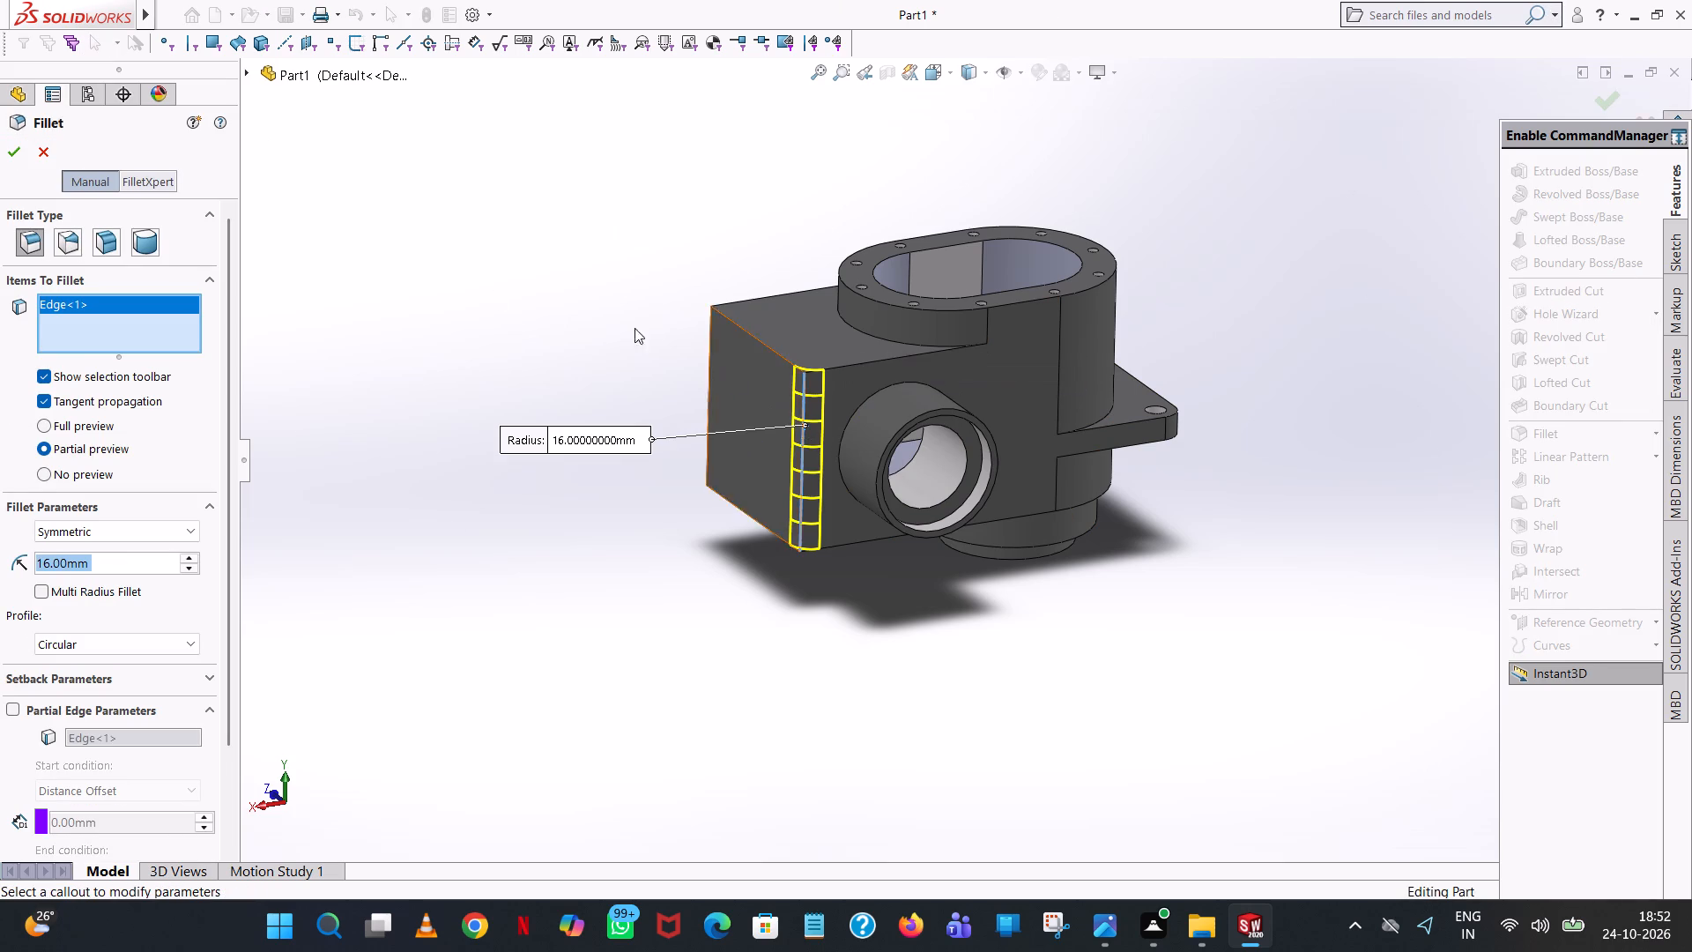
{"action": "left_click", "coordinate": [9, 162]}
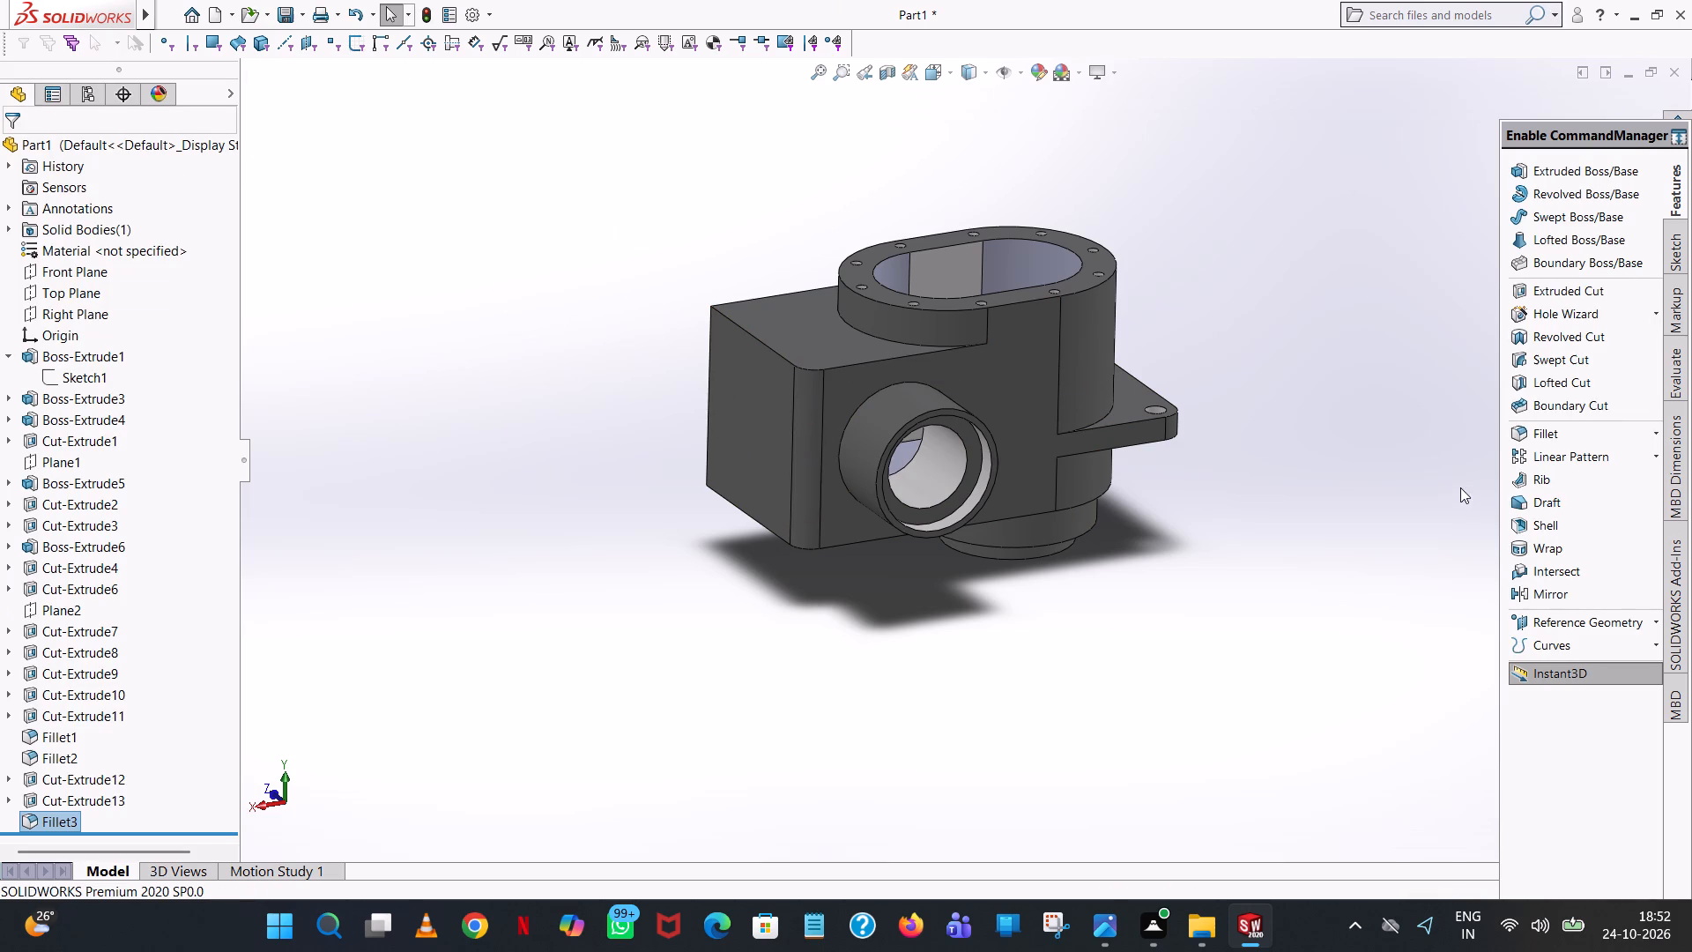
Fillet the rectangular block's vertical outer corner edge beside the slotted side window with a 16 mm radius.
{"action": "left_click", "coordinate": [1562, 433]}
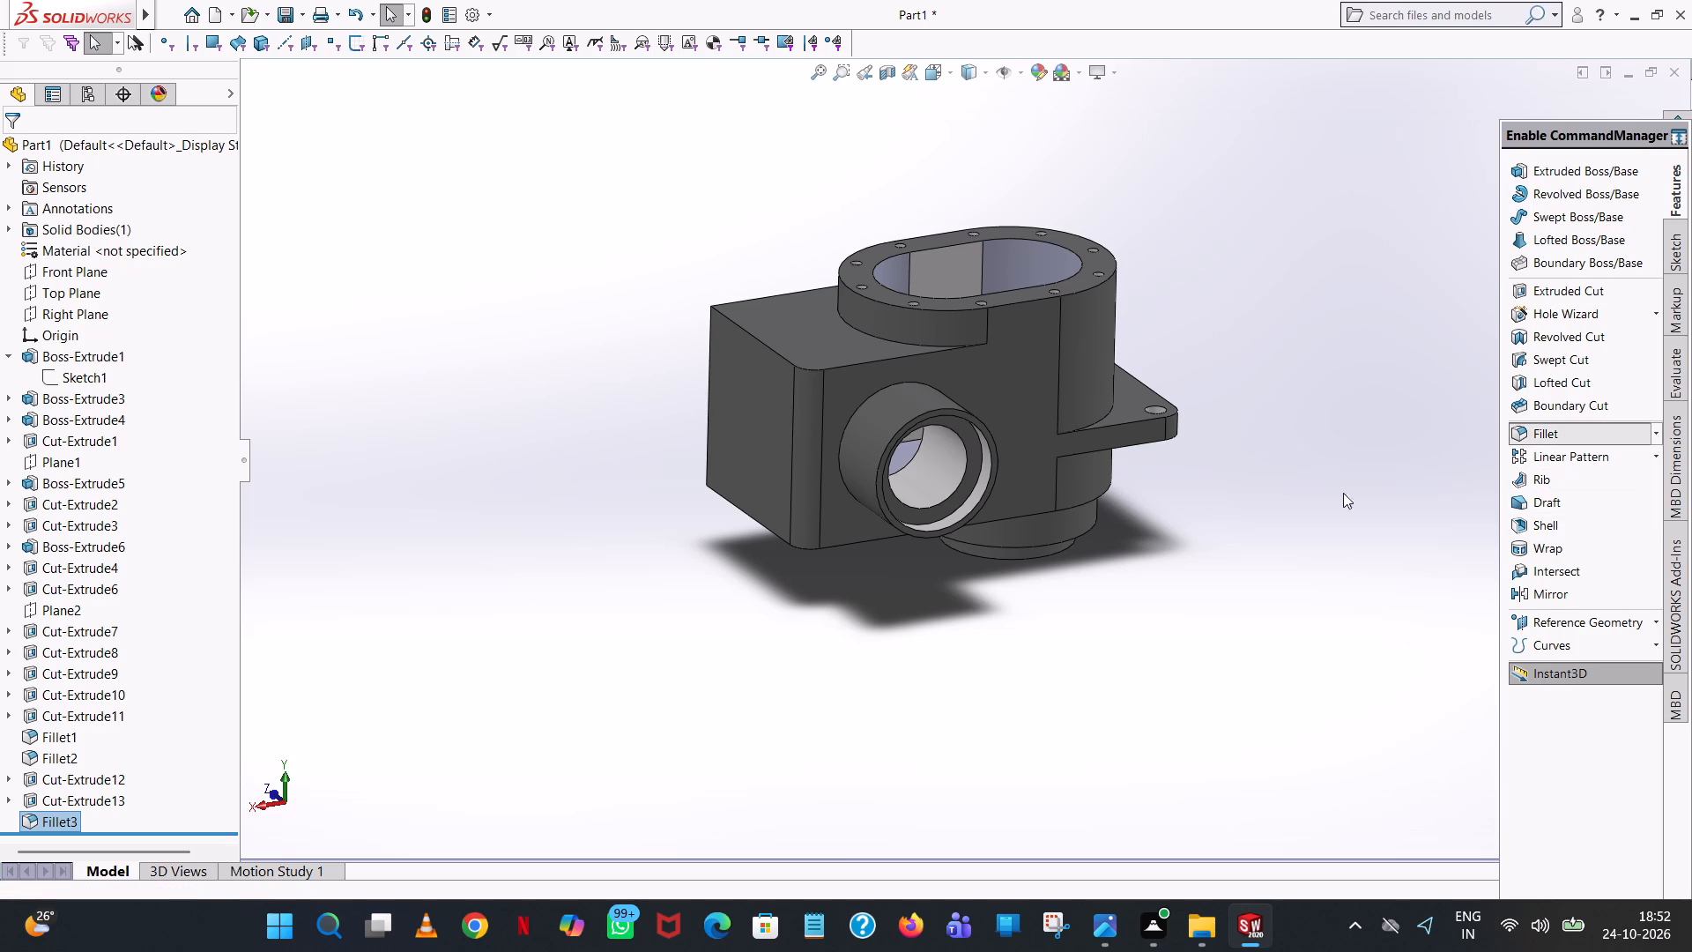
{"action": "middle_click_drag", "start_coordinate": [545, 288], "coordinate": [768, 434]}
{"action": "scroll", "coordinate": [810, 399], "scroll_direction": "up", "scroll_amount": 1}
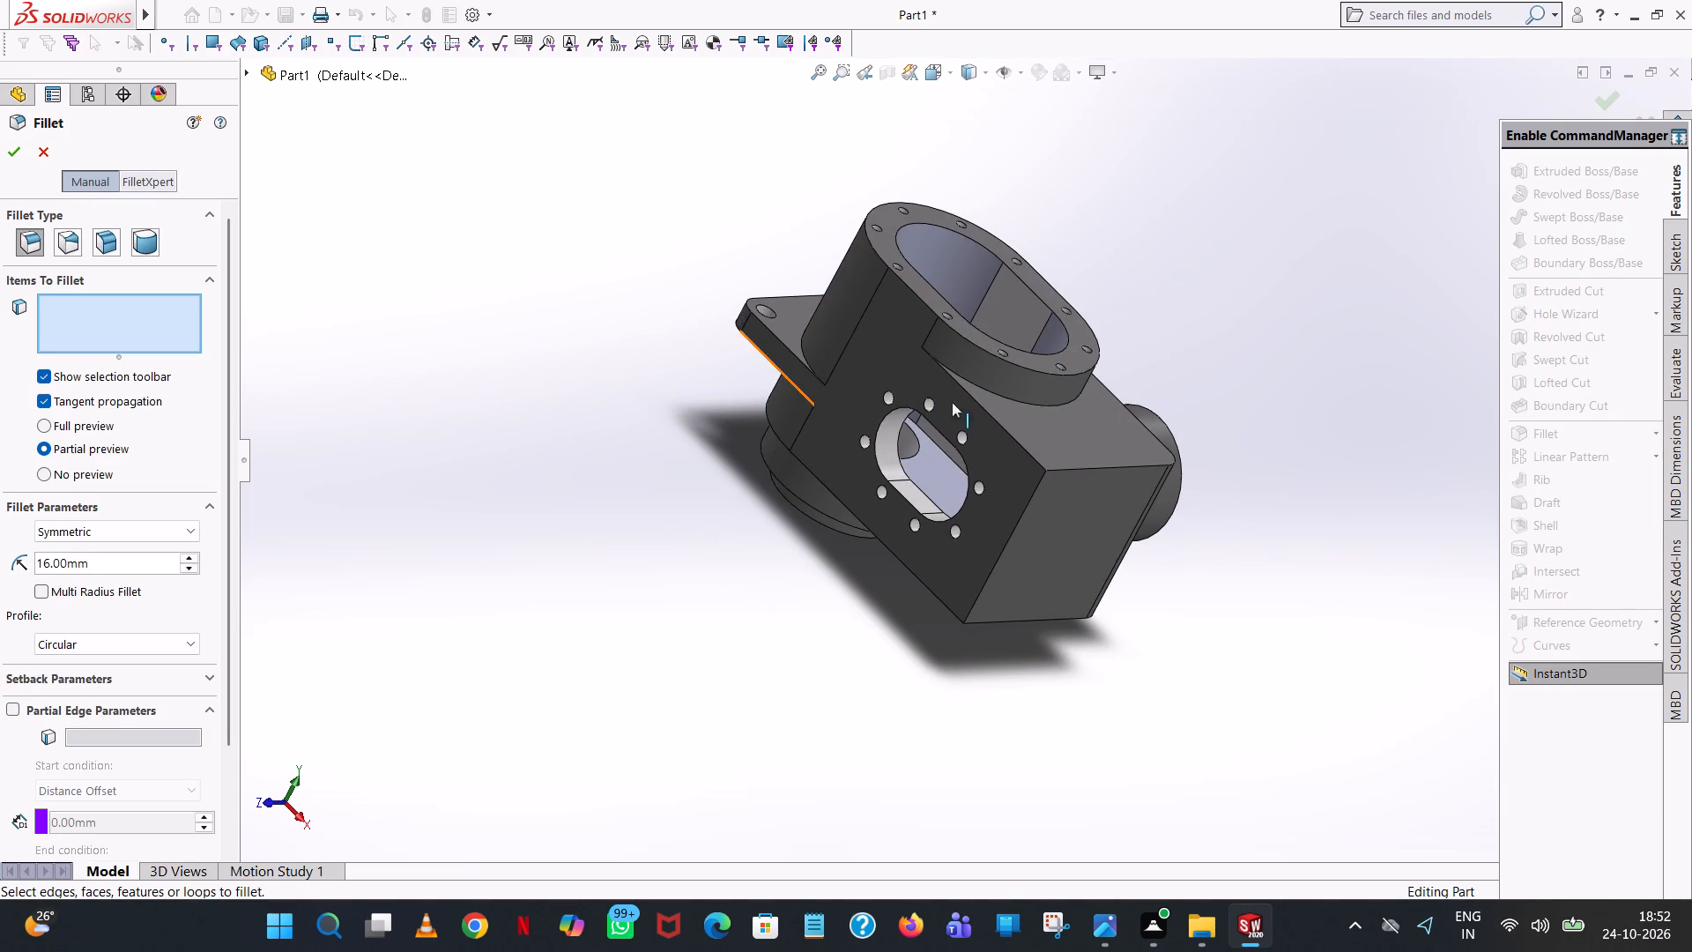
{"action": "scroll", "coordinate": [1016, 493], "scroll_direction": "down", "scroll_amount": 5}
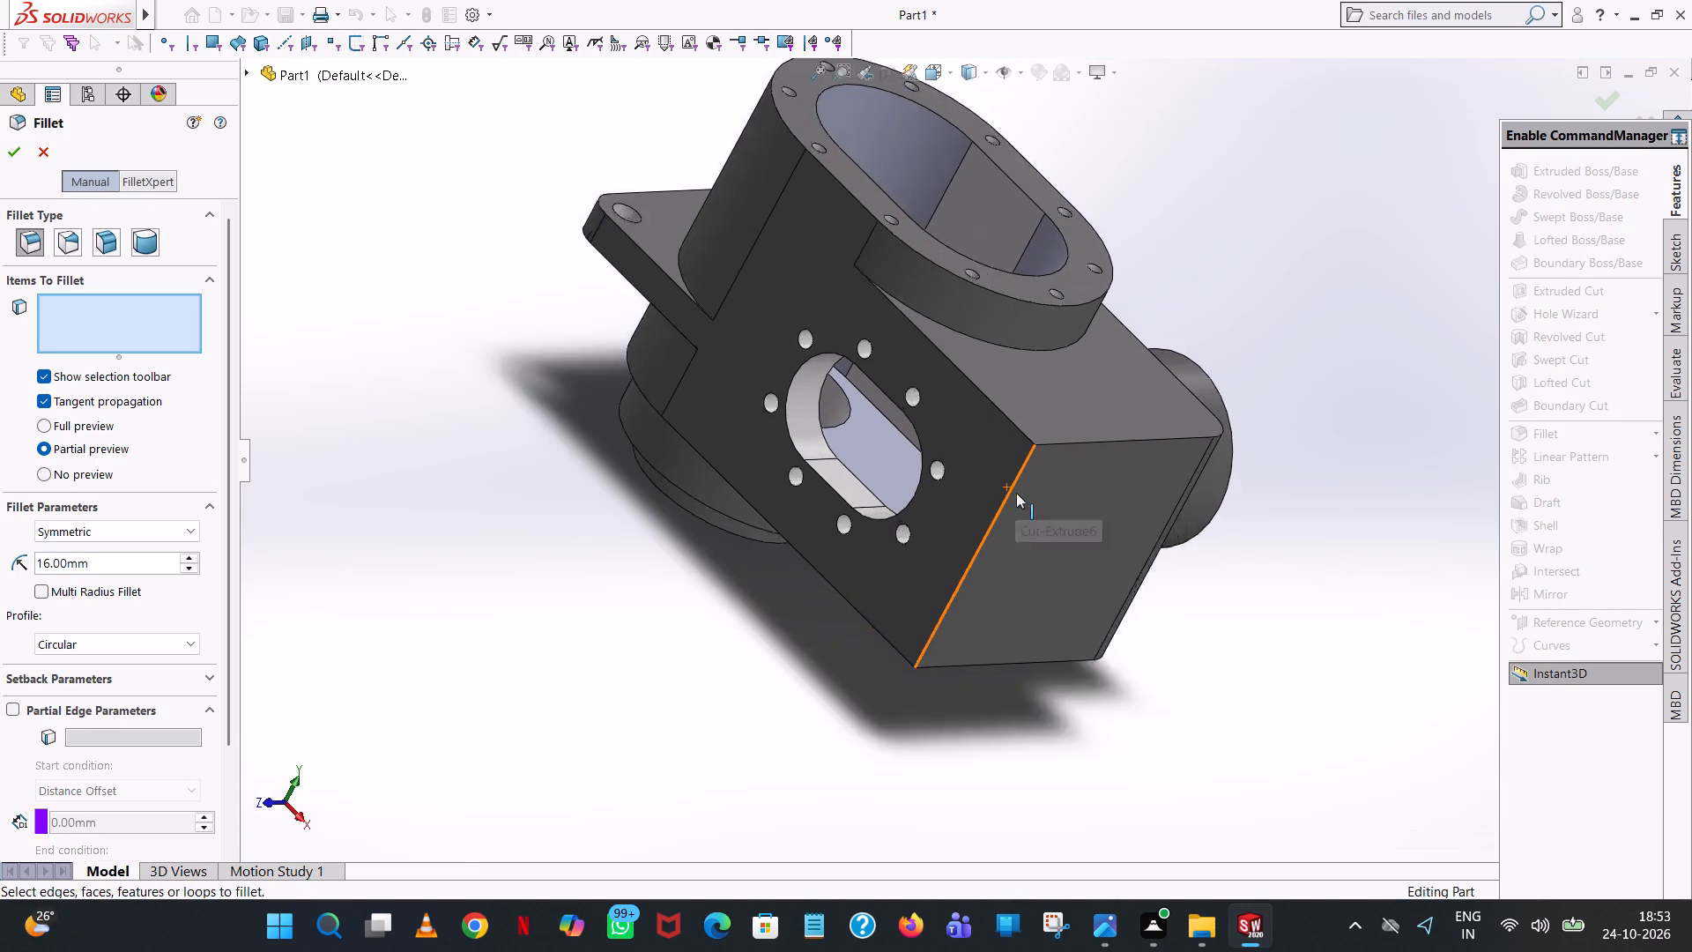
{"action": "scroll", "coordinate": [1016, 493], "scroll_direction": "down", "scroll_amount": 3}
{"action": "left_click", "coordinate": [1014, 410]}
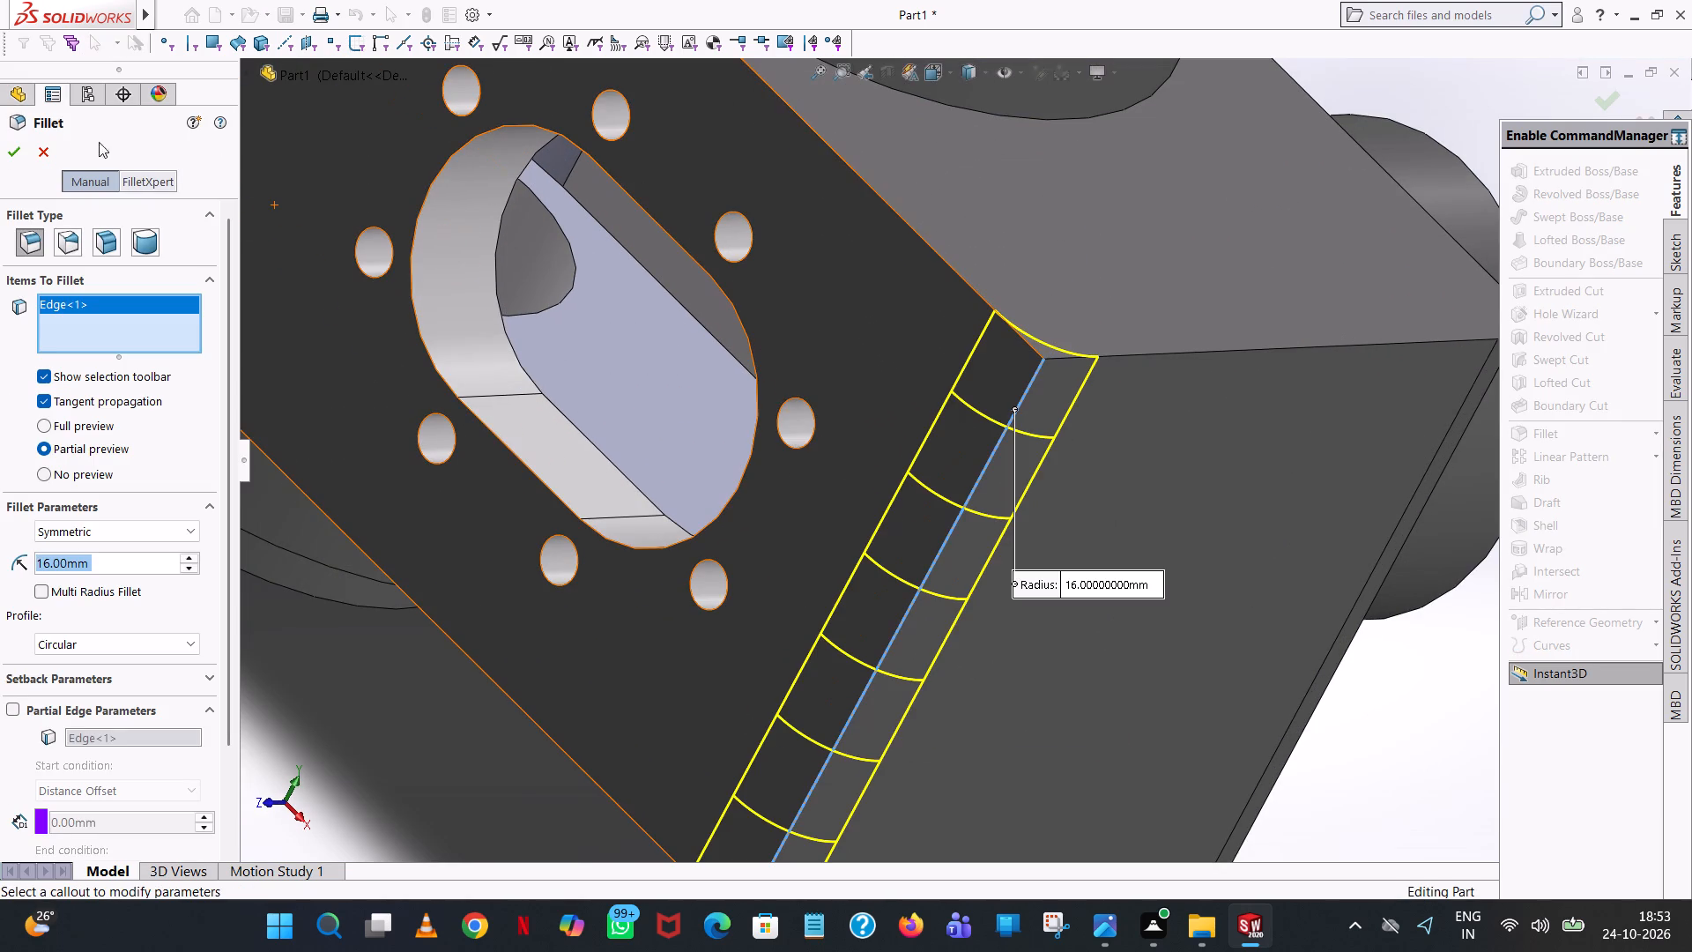
{"action": "left_click", "coordinate": [6, 145]}
Examine the filleted housing from all sides, including the block corners, the oval flange, the stepped bottom boss and the side window.
{"action": "scroll", "coordinate": [879, 304], "scroll_direction": "up", "scroll_amount": 4}
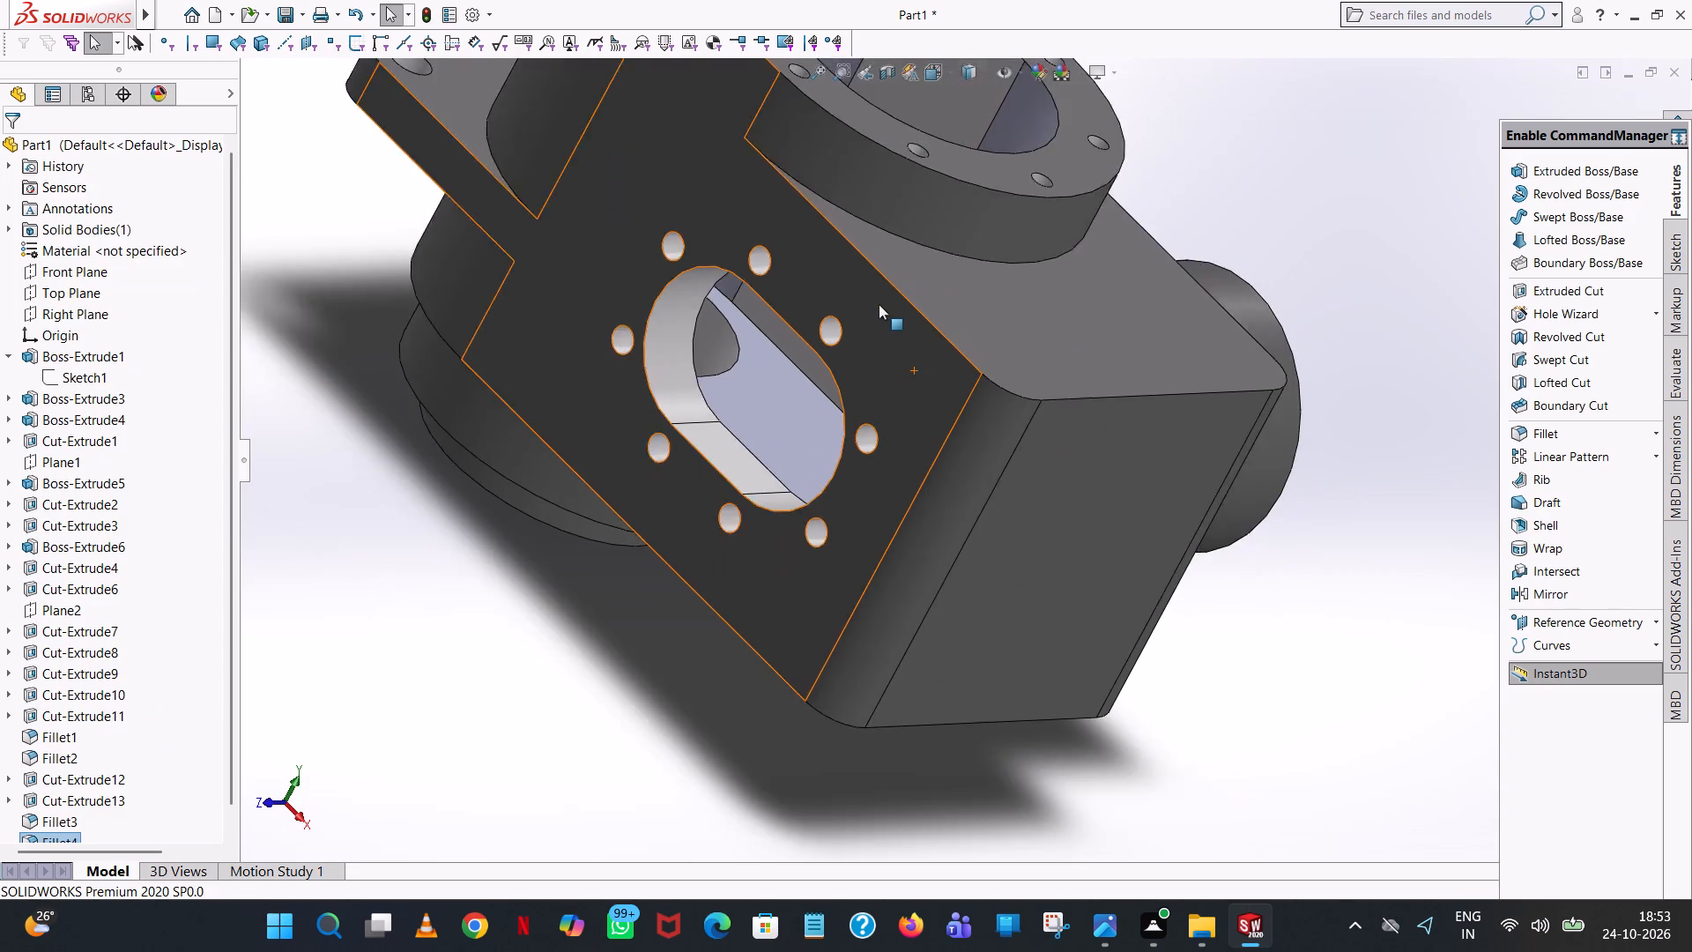
{"action": "scroll", "coordinate": [879, 304], "scroll_direction": "up", "scroll_amount": 3}
{"action": "middle_click_drag", "start_coordinate": [1190, 522], "coordinate": [1206, 146]}
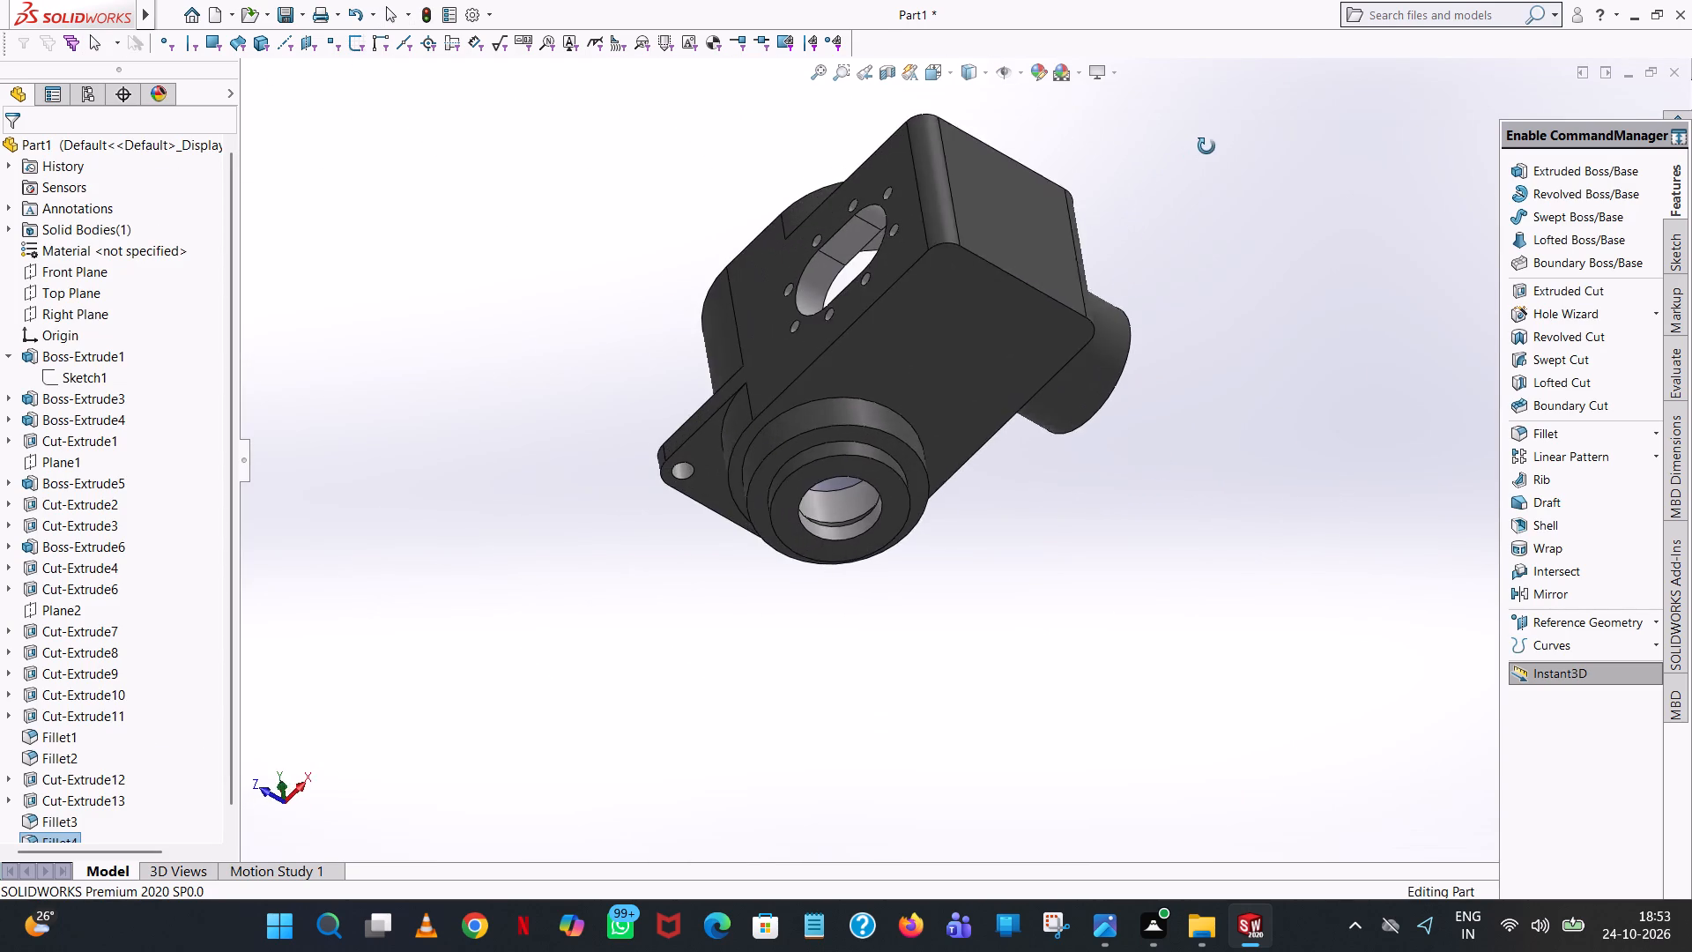
{"action": "middle_click_drag", "start_coordinate": [1206, 146], "coordinate": [1339, 658]}
{"action": "scroll", "coordinate": [1321, 585], "scroll_direction": "up", "scroll_amount": 1}
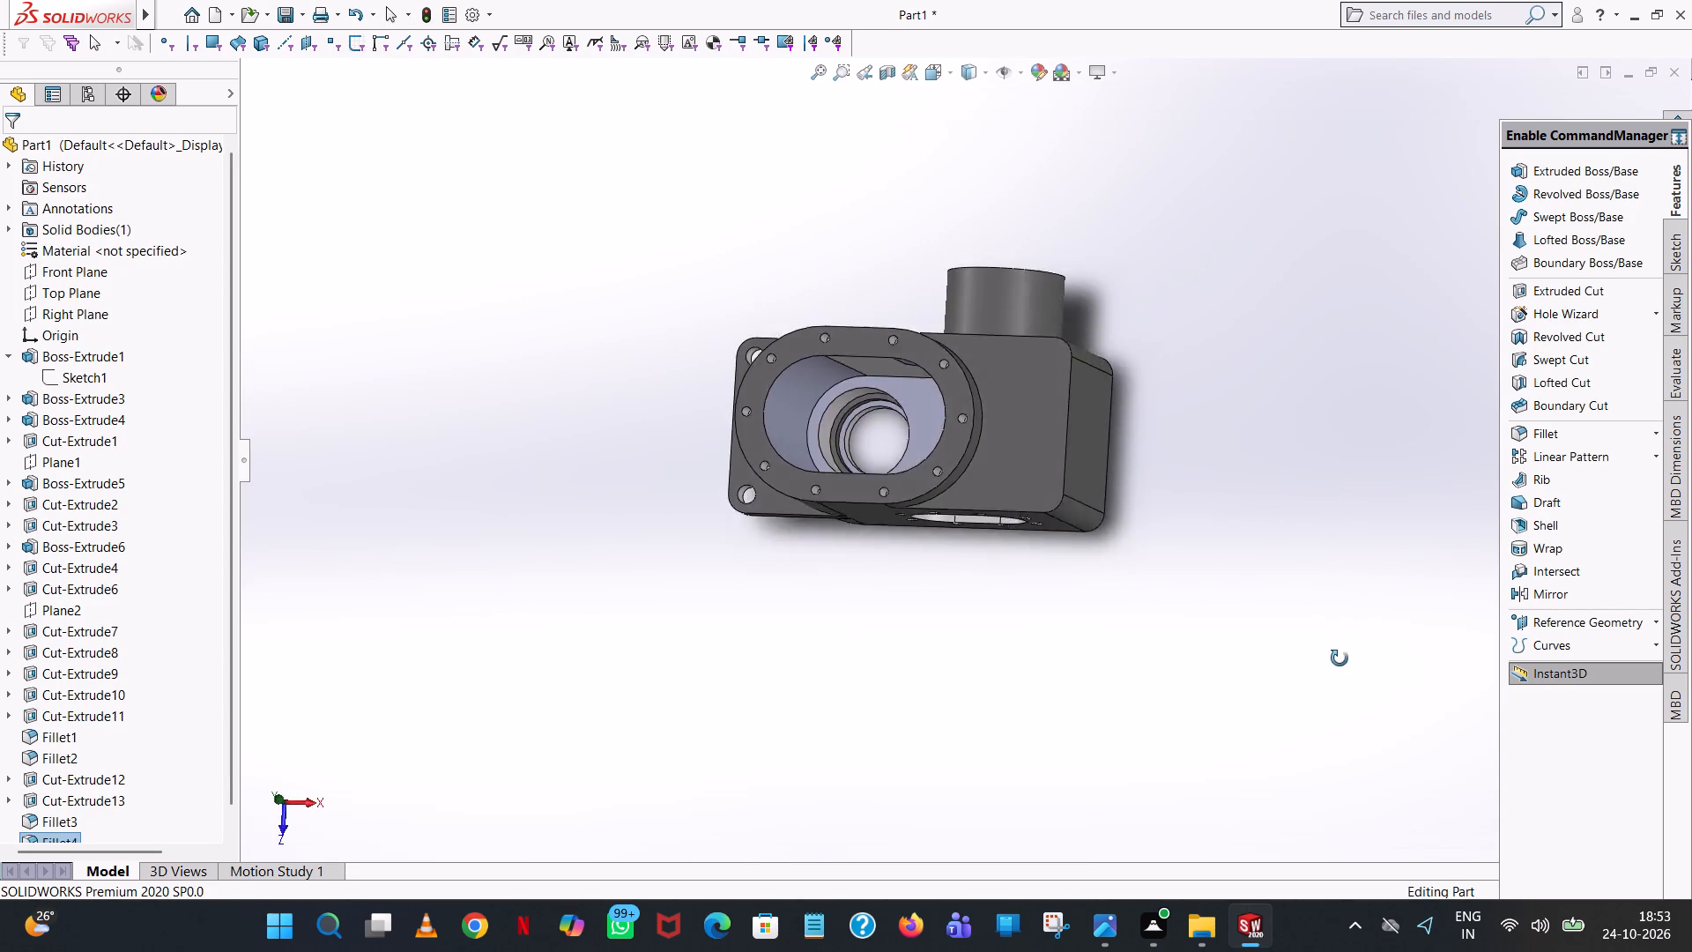
{"action": "middle_click_drag", "start_coordinate": [1339, 658], "coordinate": [1355, 725]}
{"action": "scroll", "coordinate": [831, 295], "scroll_direction": "up", "scroll_amount": 1}
{"action": "middle_click_drag", "start_coordinate": [802, 338], "coordinate": [909, 299]}
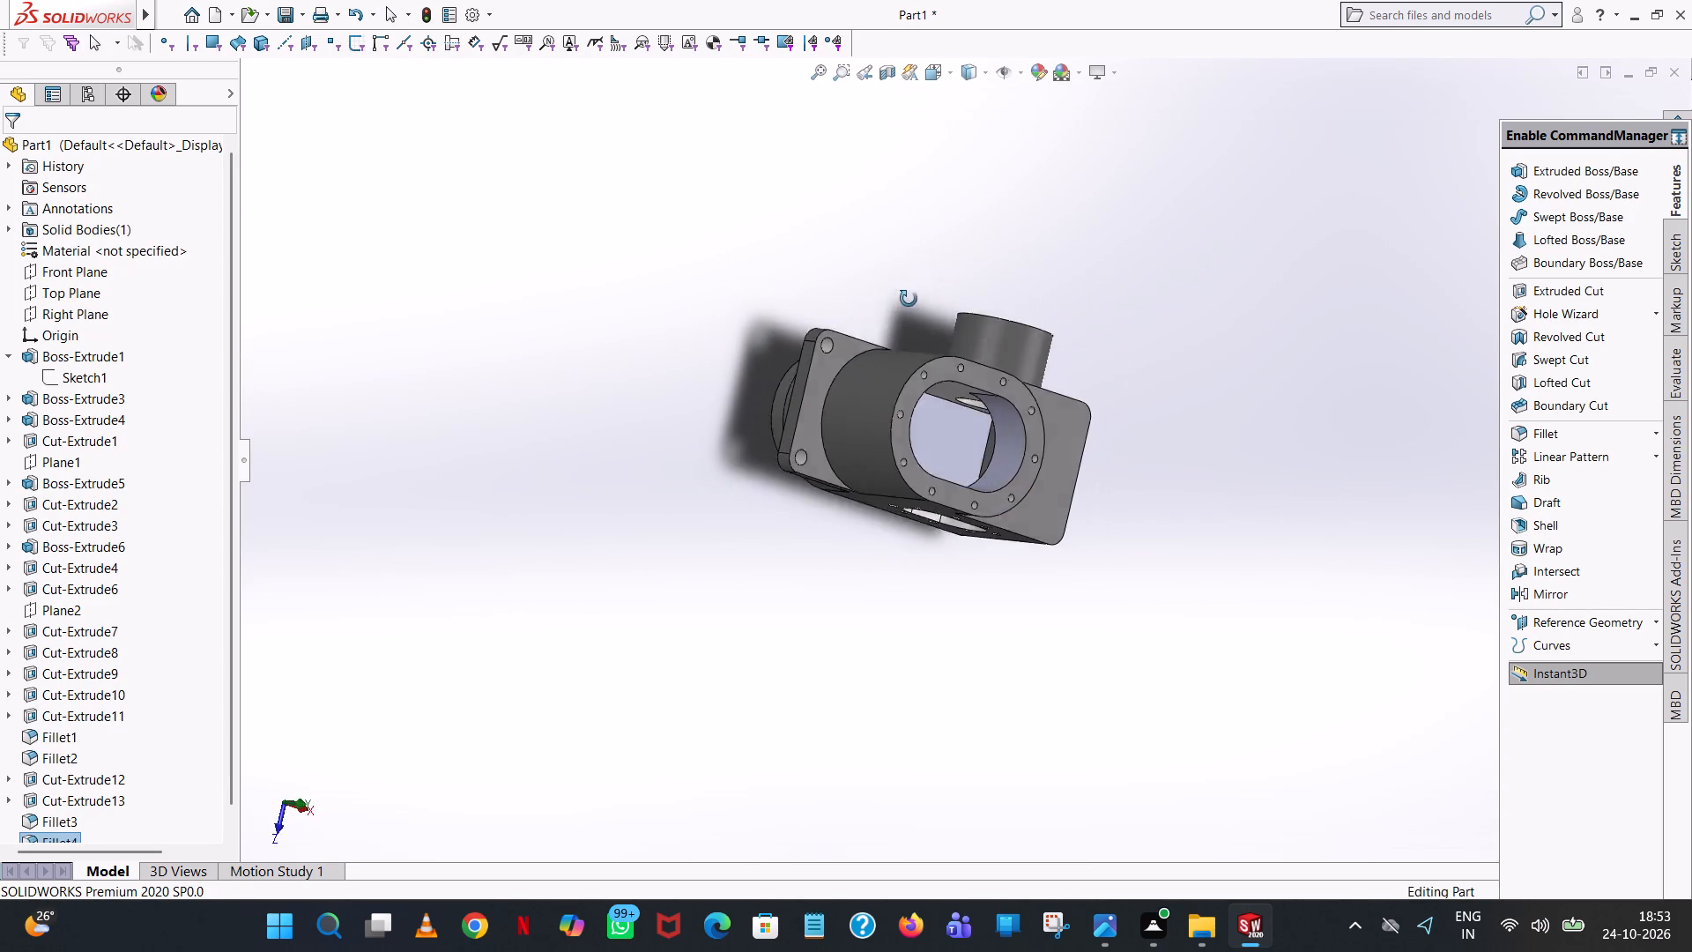
{"action": "middle_click_drag", "start_coordinate": [909, 299], "coordinate": [1016, 408]}
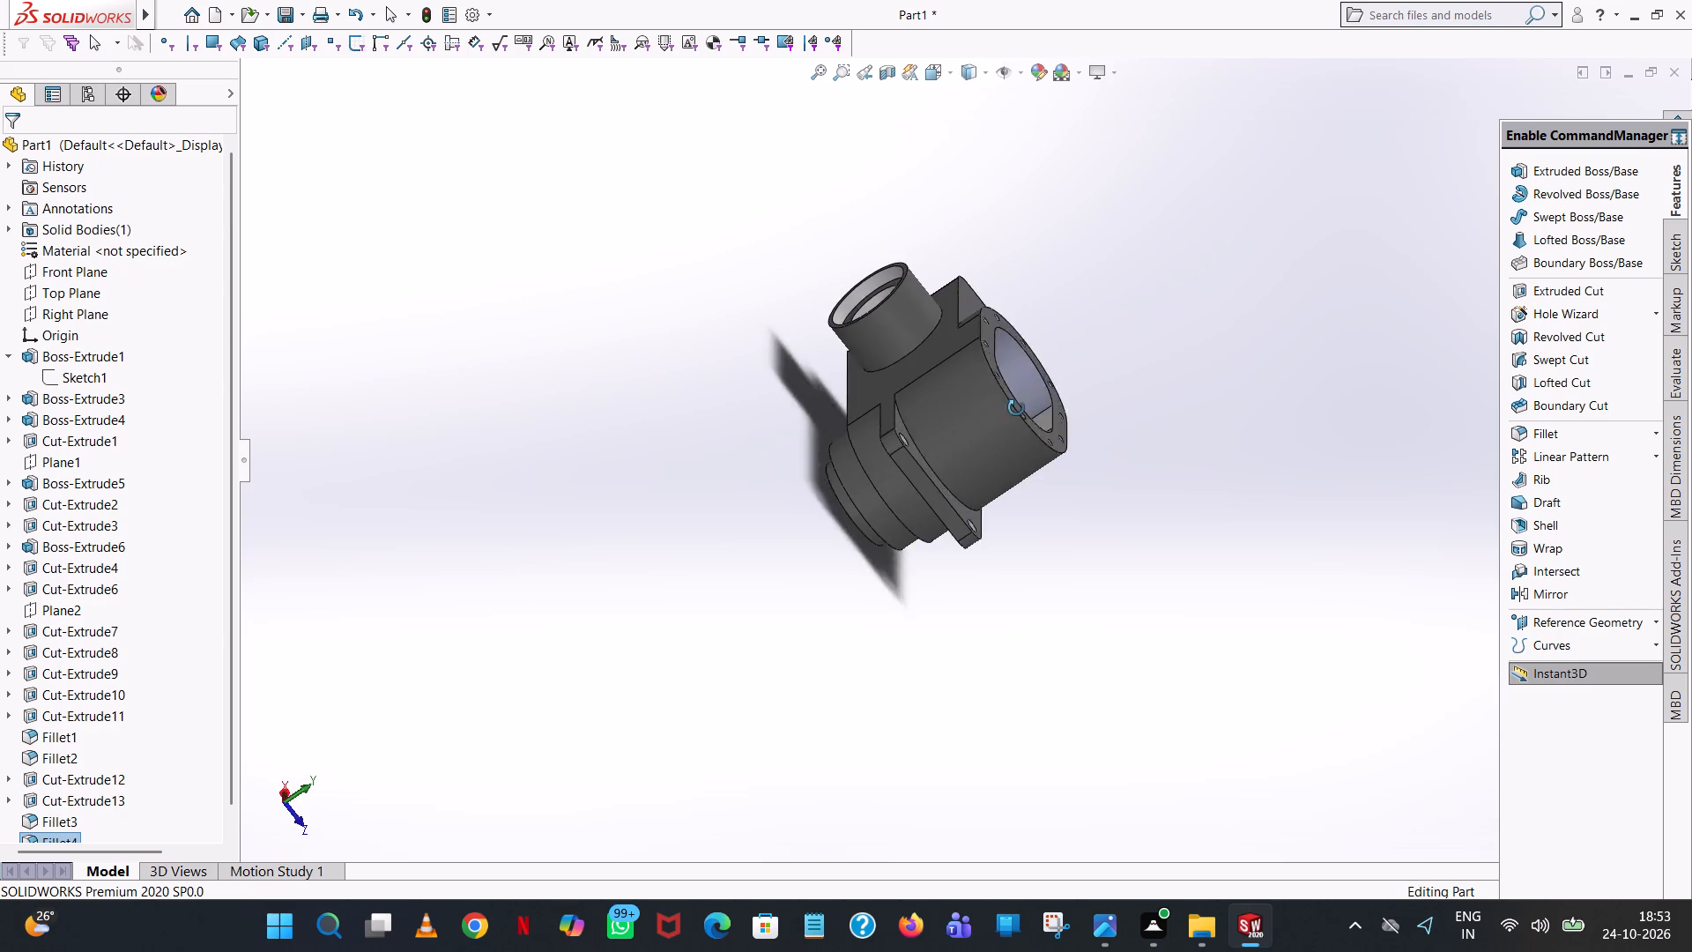
{"action": "middle_click_drag", "start_coordinate": [1016, 408], "coordinate": [857, 463]}
{"action": "scroll", "coordinate": [861, 500], "scroll_direction": "up", "scroll_amount": 1}
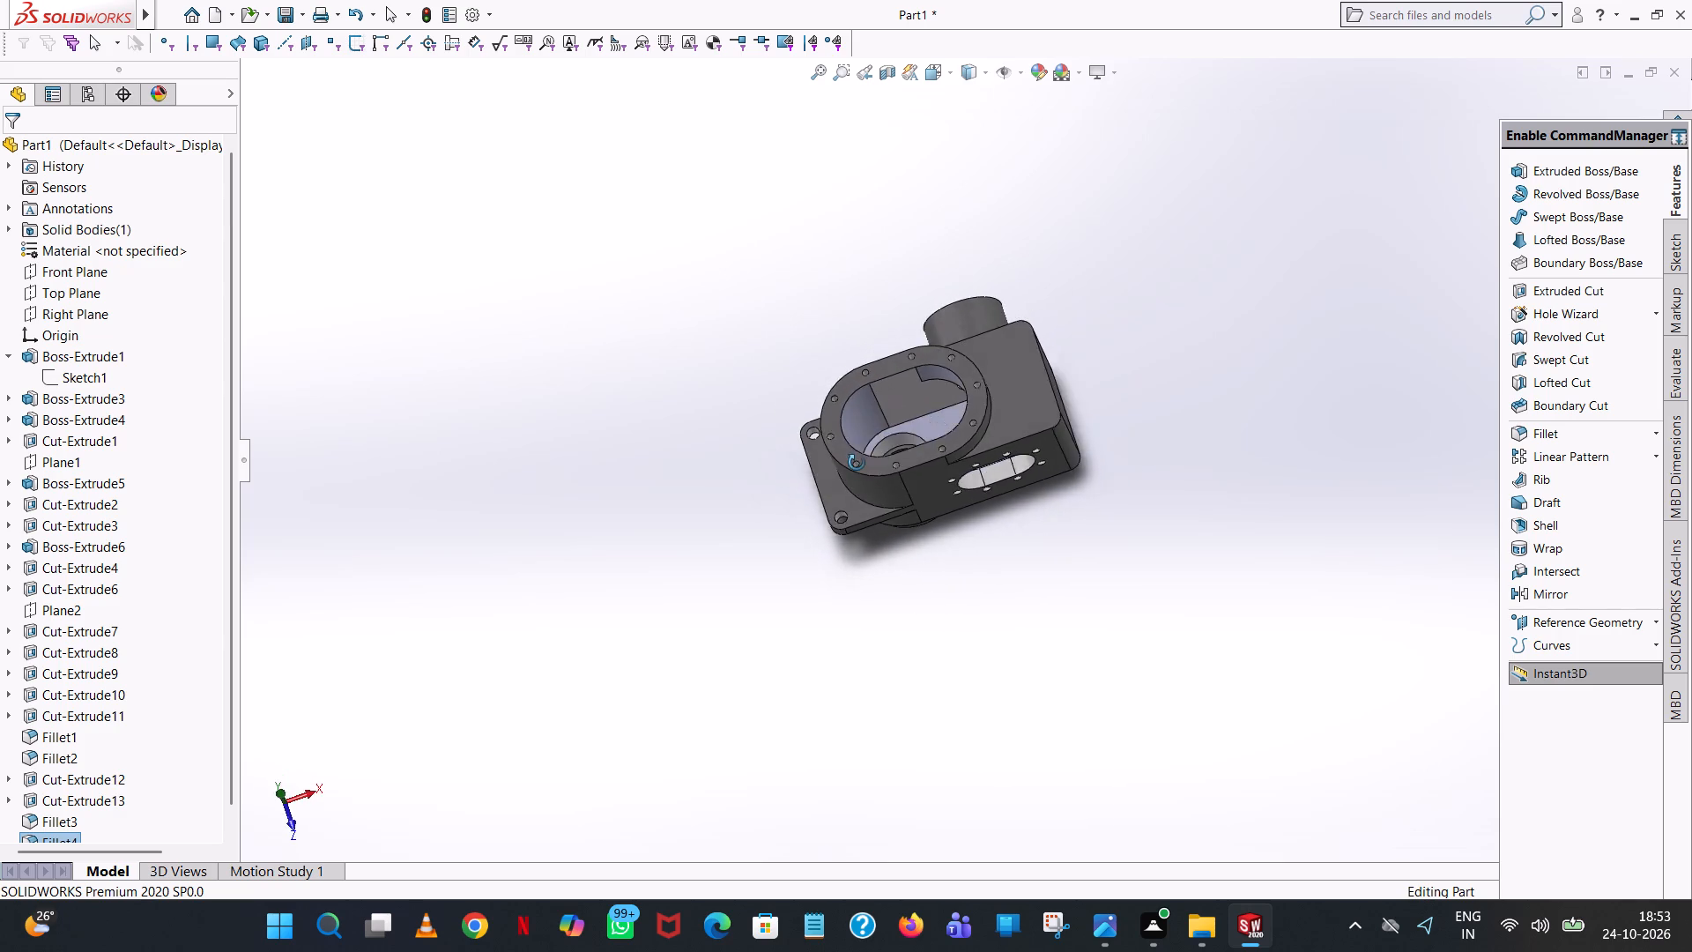
{"action": "middle_click_drag", "start_coordinate": [857, 463], "coordinate": [811, 227]}
{"action": "scroll", "coordinate": [1026, 465], "scroll_direction": "down", "scroll_amount": 4}
{"action": "middle_click_drag", "start_coordinate": [1012, 443], "coordinate": [972, 201]}
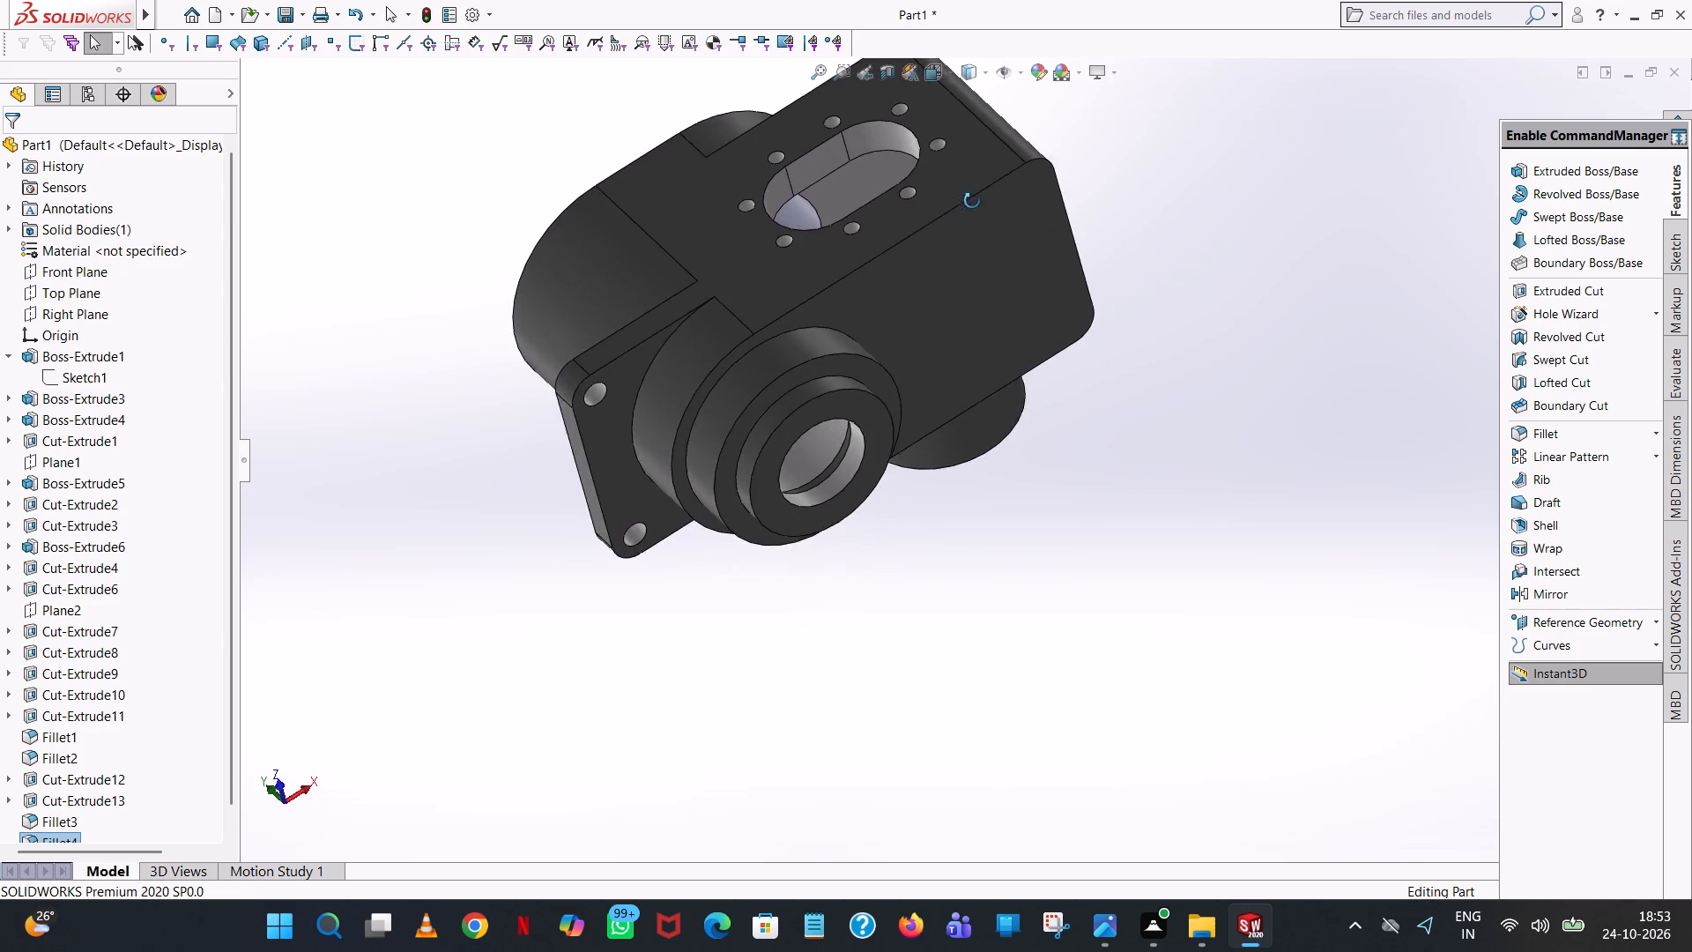
{"action": "middle_click_drag", "start_coordinate": [972, 201], "coordinate": [991, 453]}
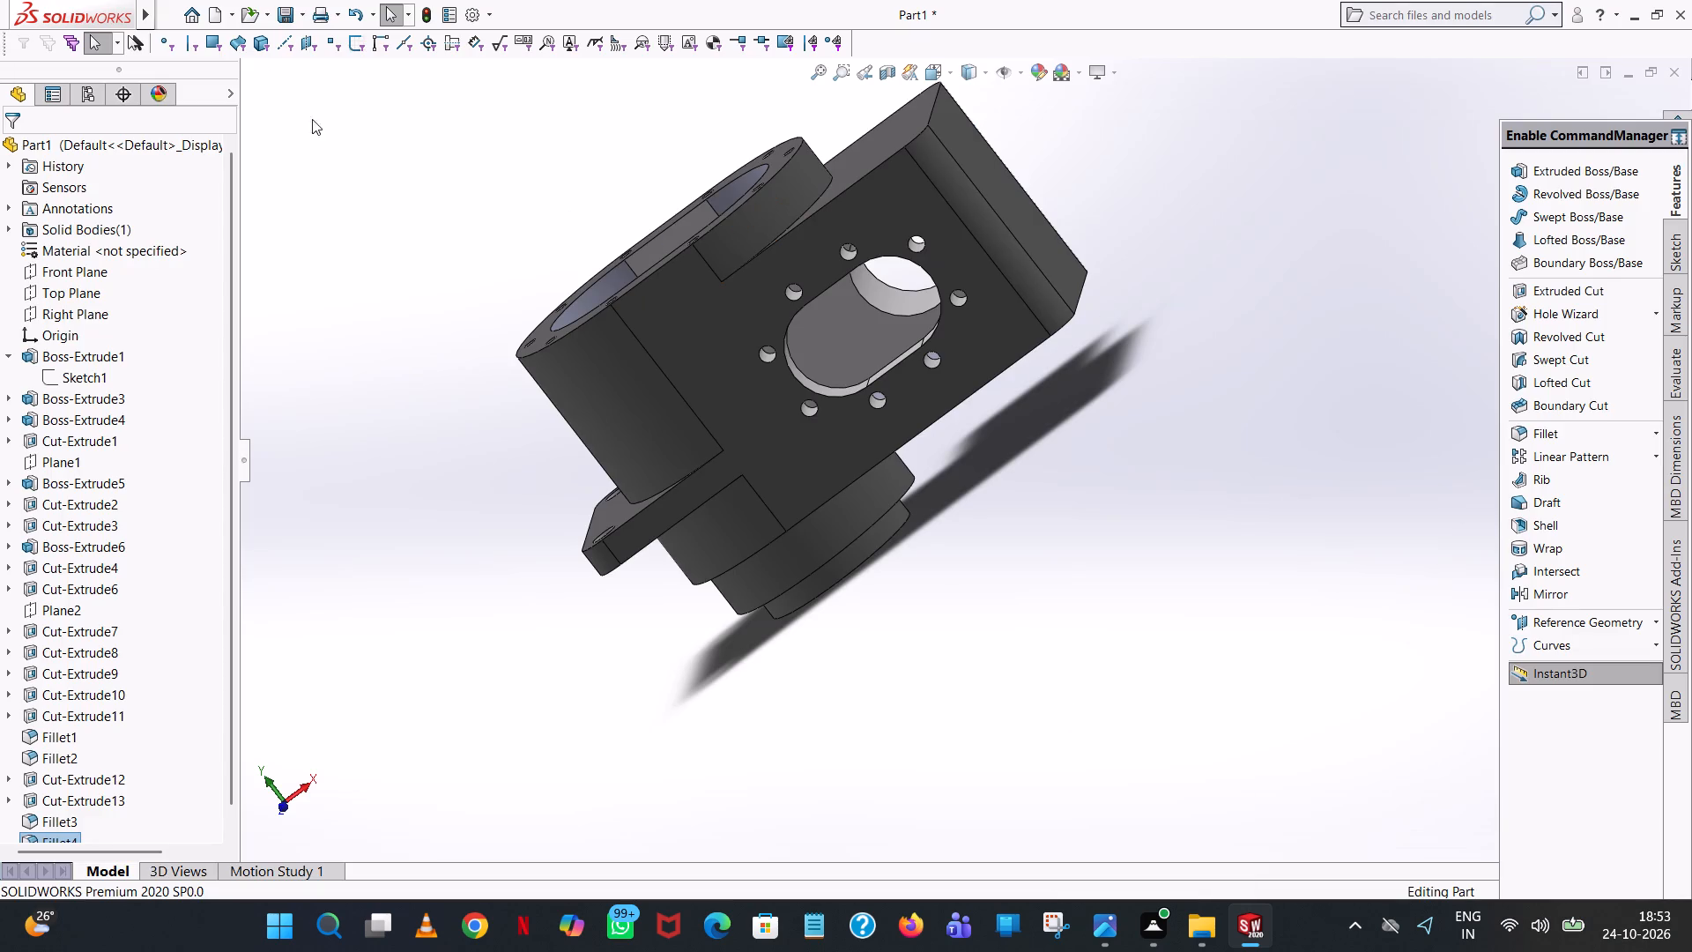
Save the part as "hydrulic gear casing" in the "fuji new design" folder.
{"action": "left_click", "coordinate": [282, 19]}
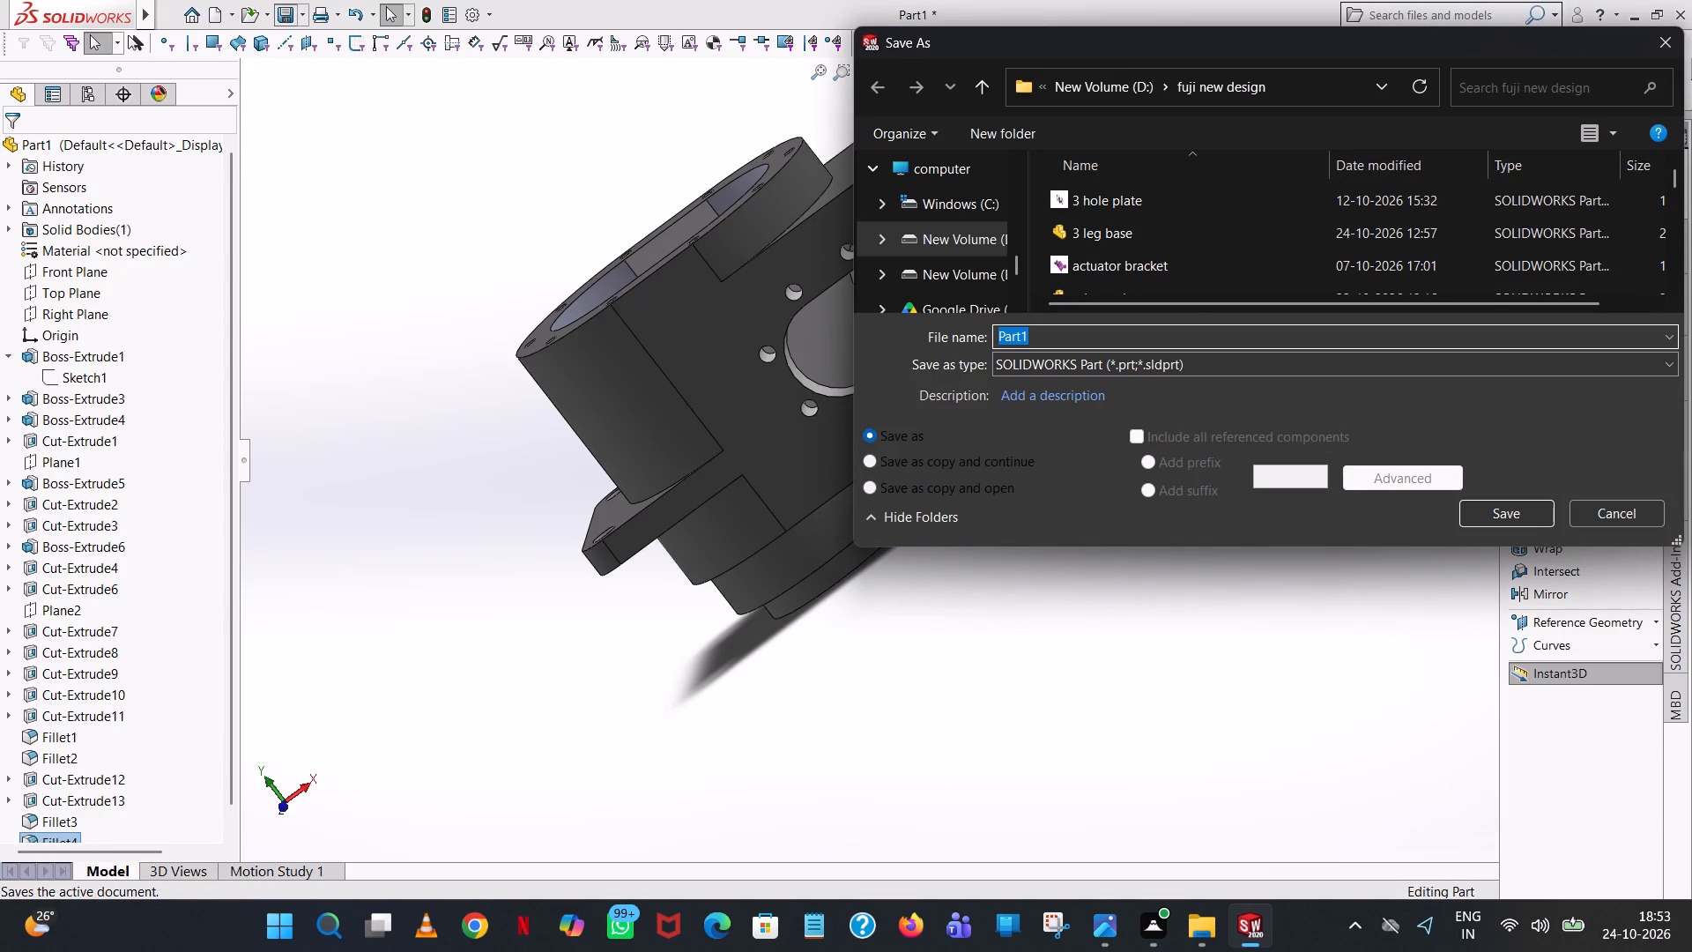
{"action": "type", "text": "hydrulic"}
{"action": "key", "text": "space"}
{"action": "type", "text": "gear ca"}
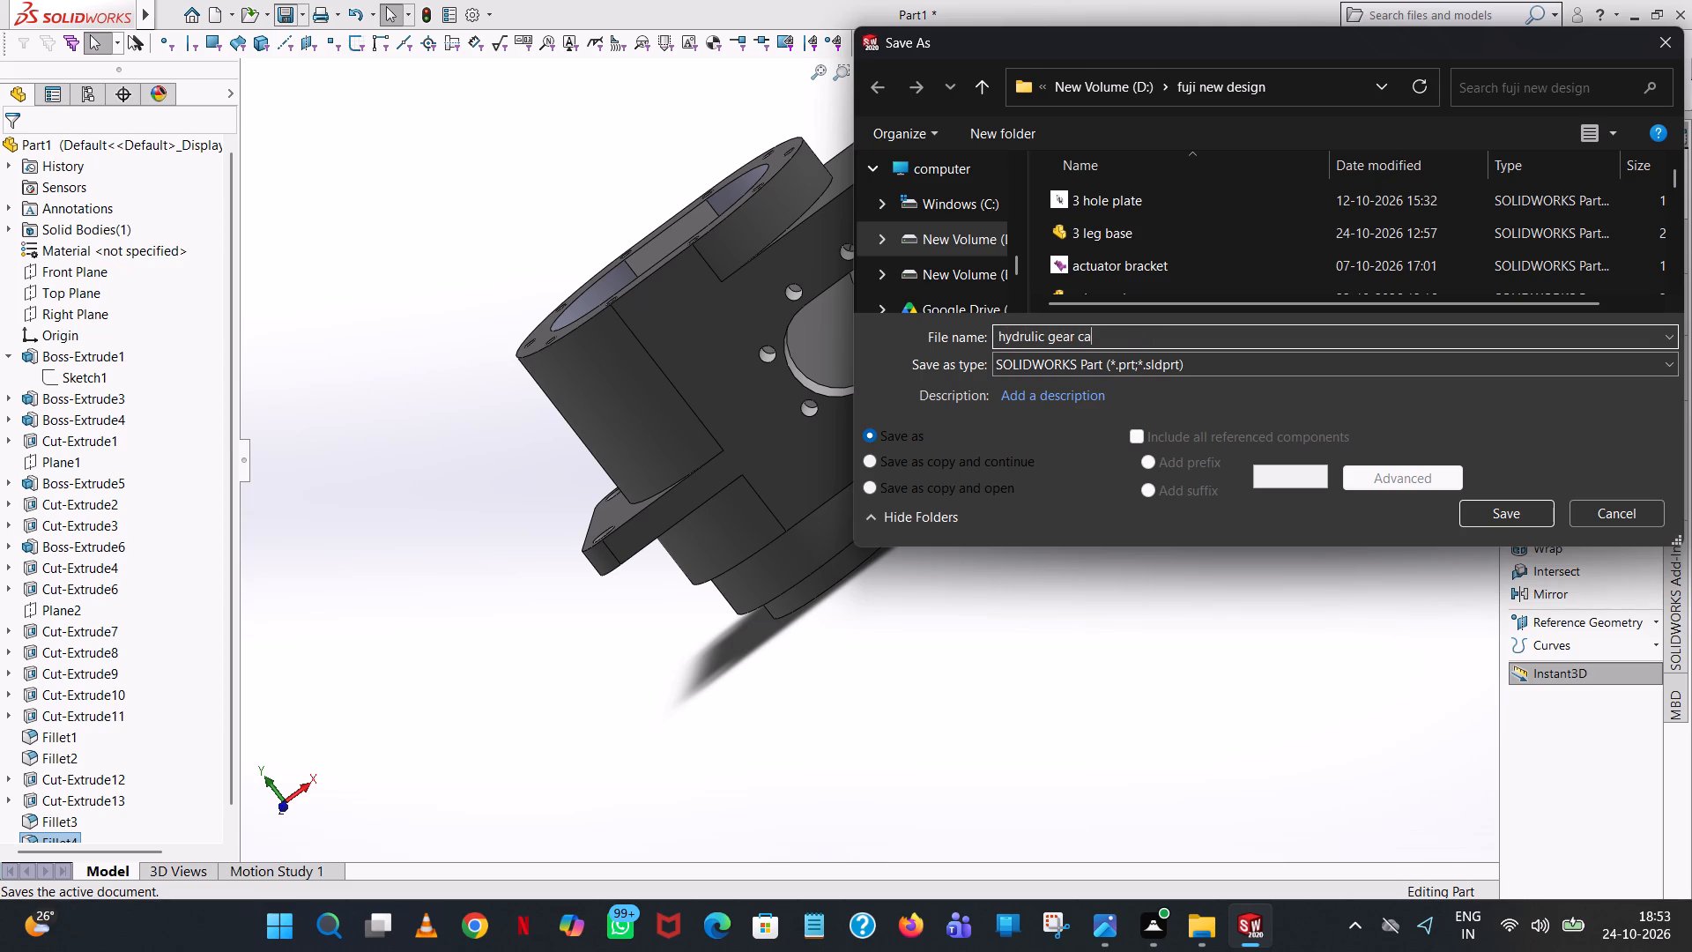
{"action": "type", "text": "sing"}
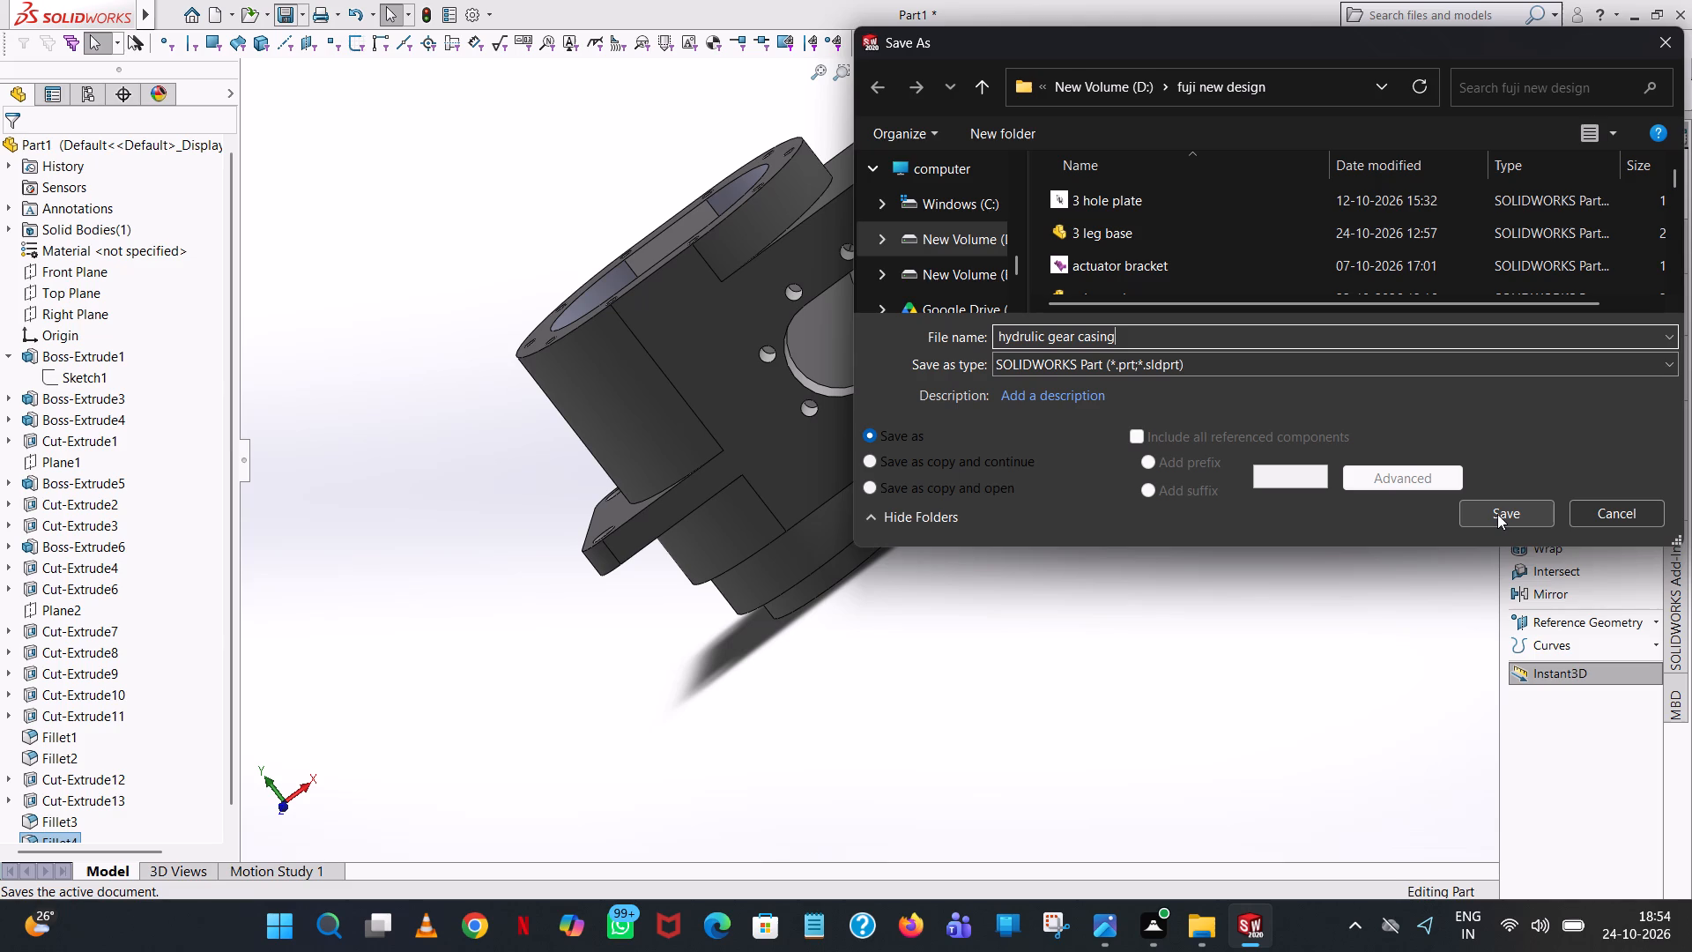
{"action": "left_click", "coordinate": [1497, 514]}
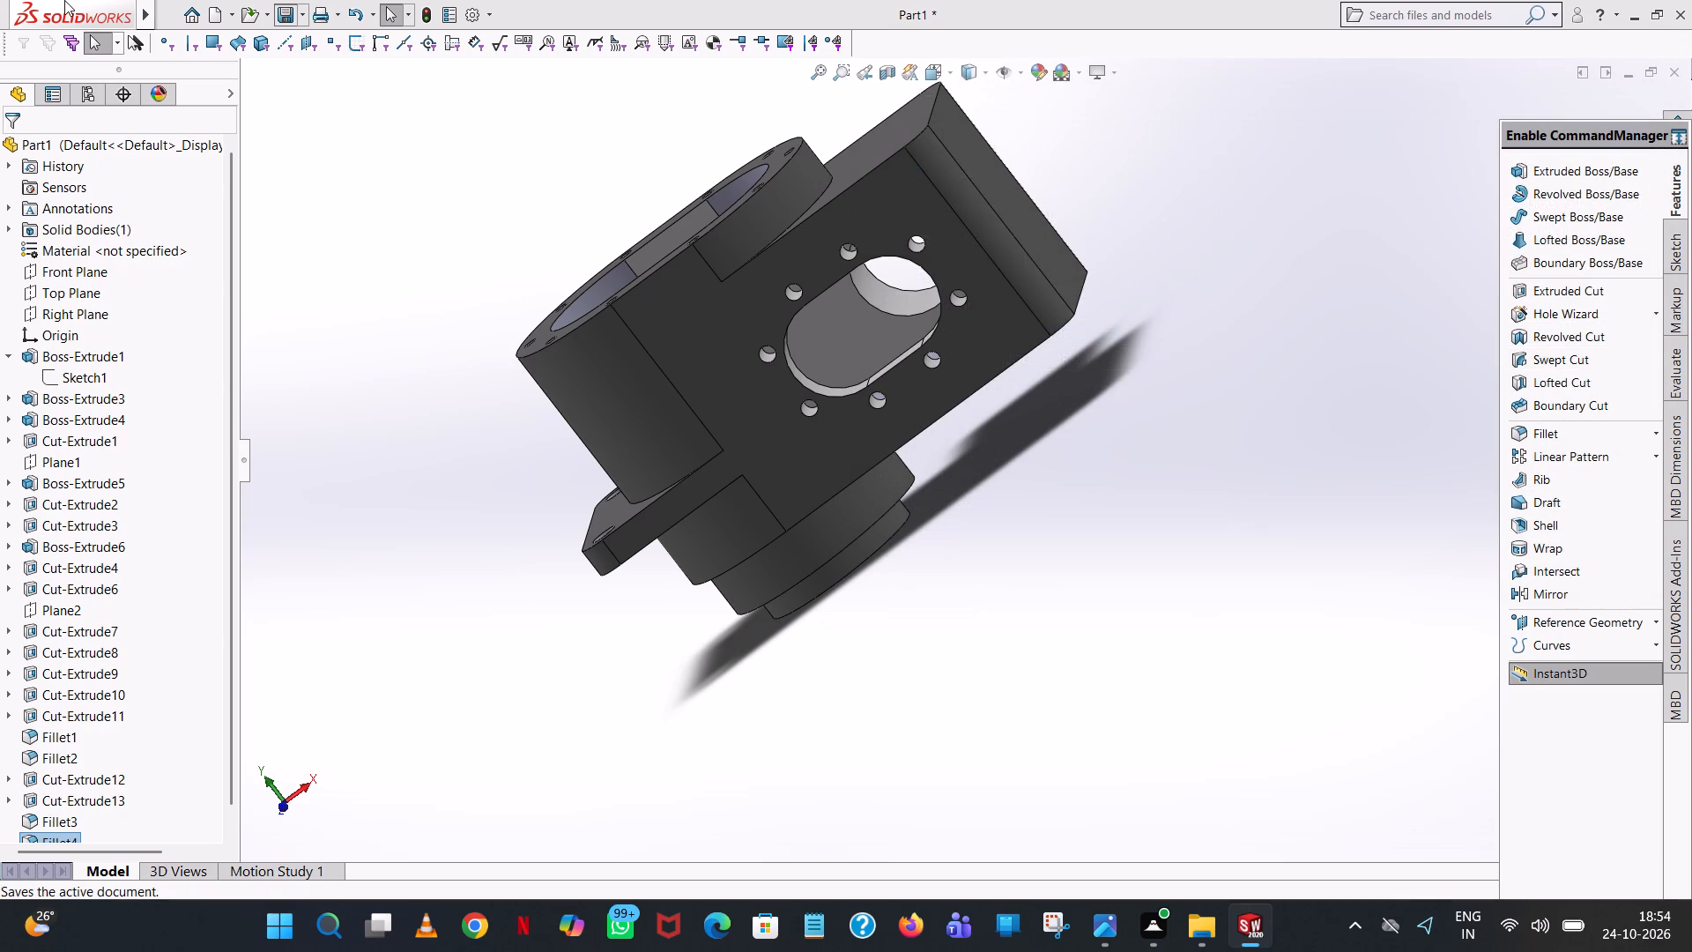
Save a PDF copy of the part as "hydrulic gear casing" in the "fuji new pdf" folder on drive D.
{"action": "left_click", "coordinate": [300, 11]}
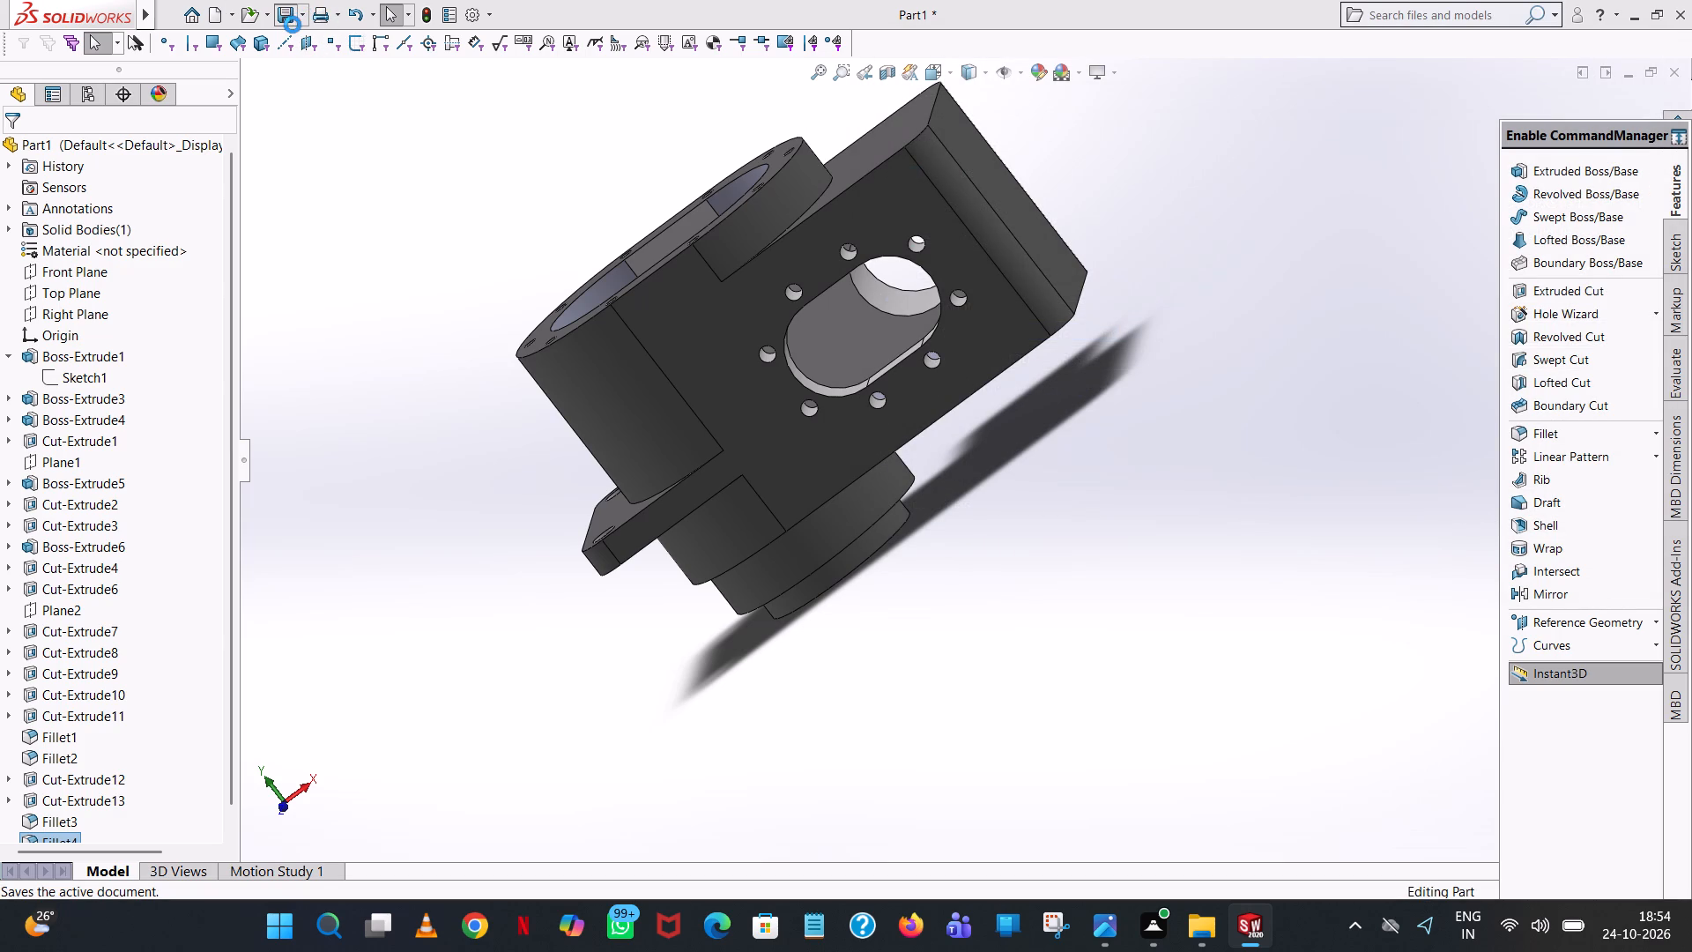
{"action": "left_click", "coordinate": [305, 20]}
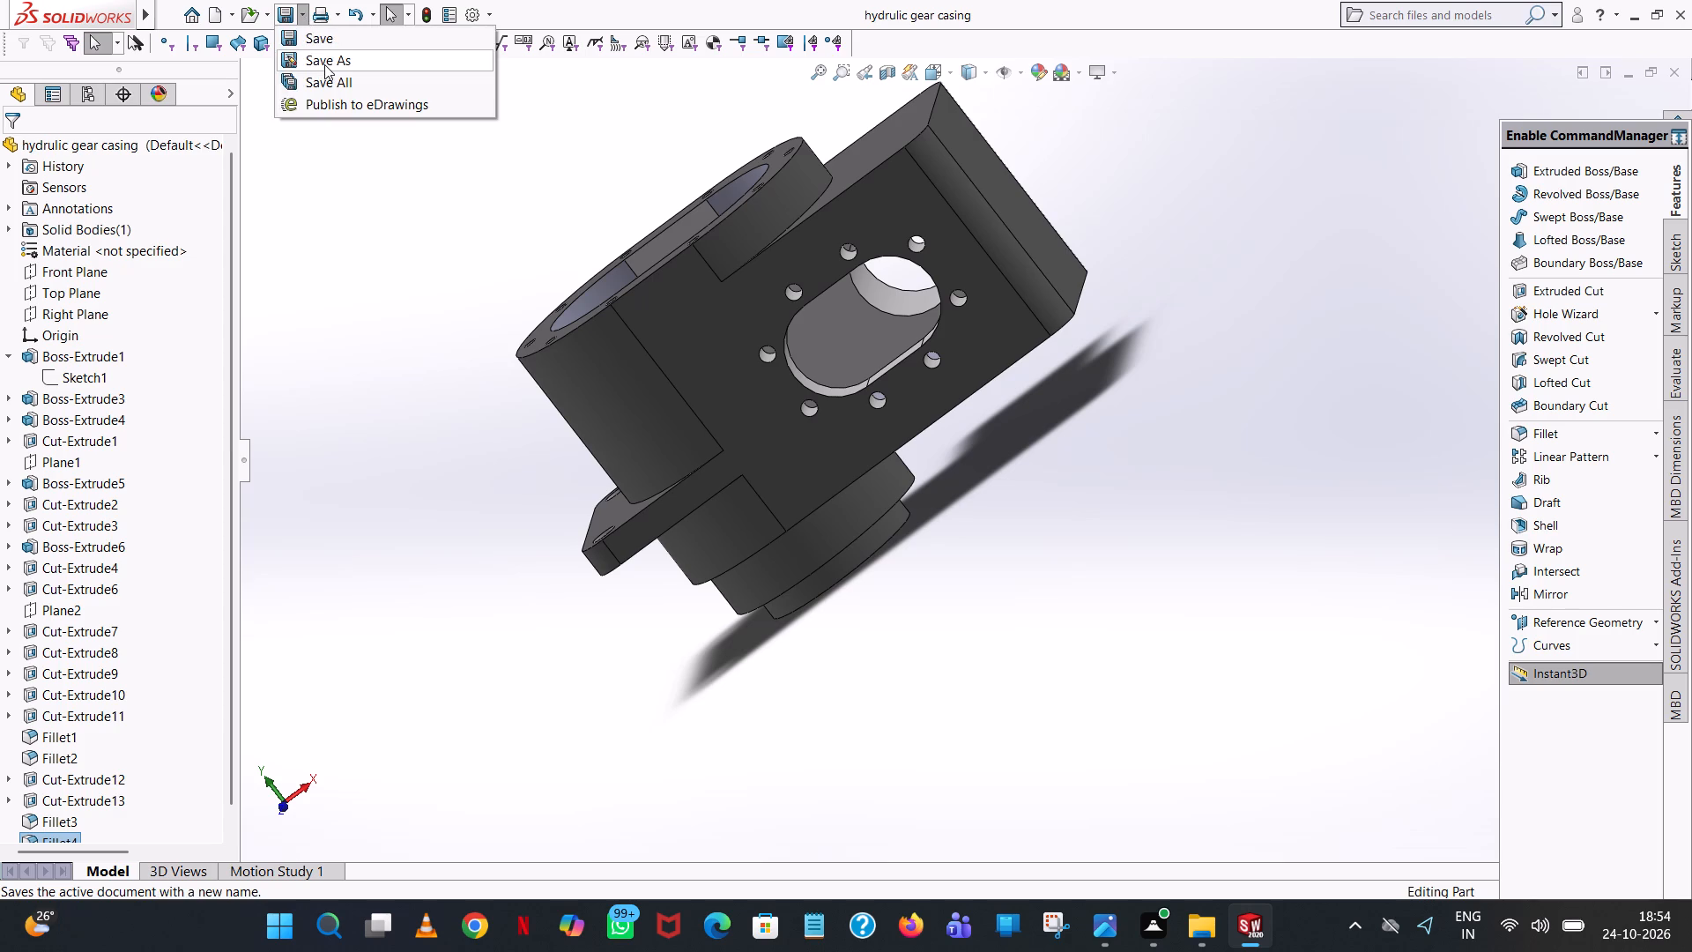
{"action": "left_click", "coordinate": [324, 64]}
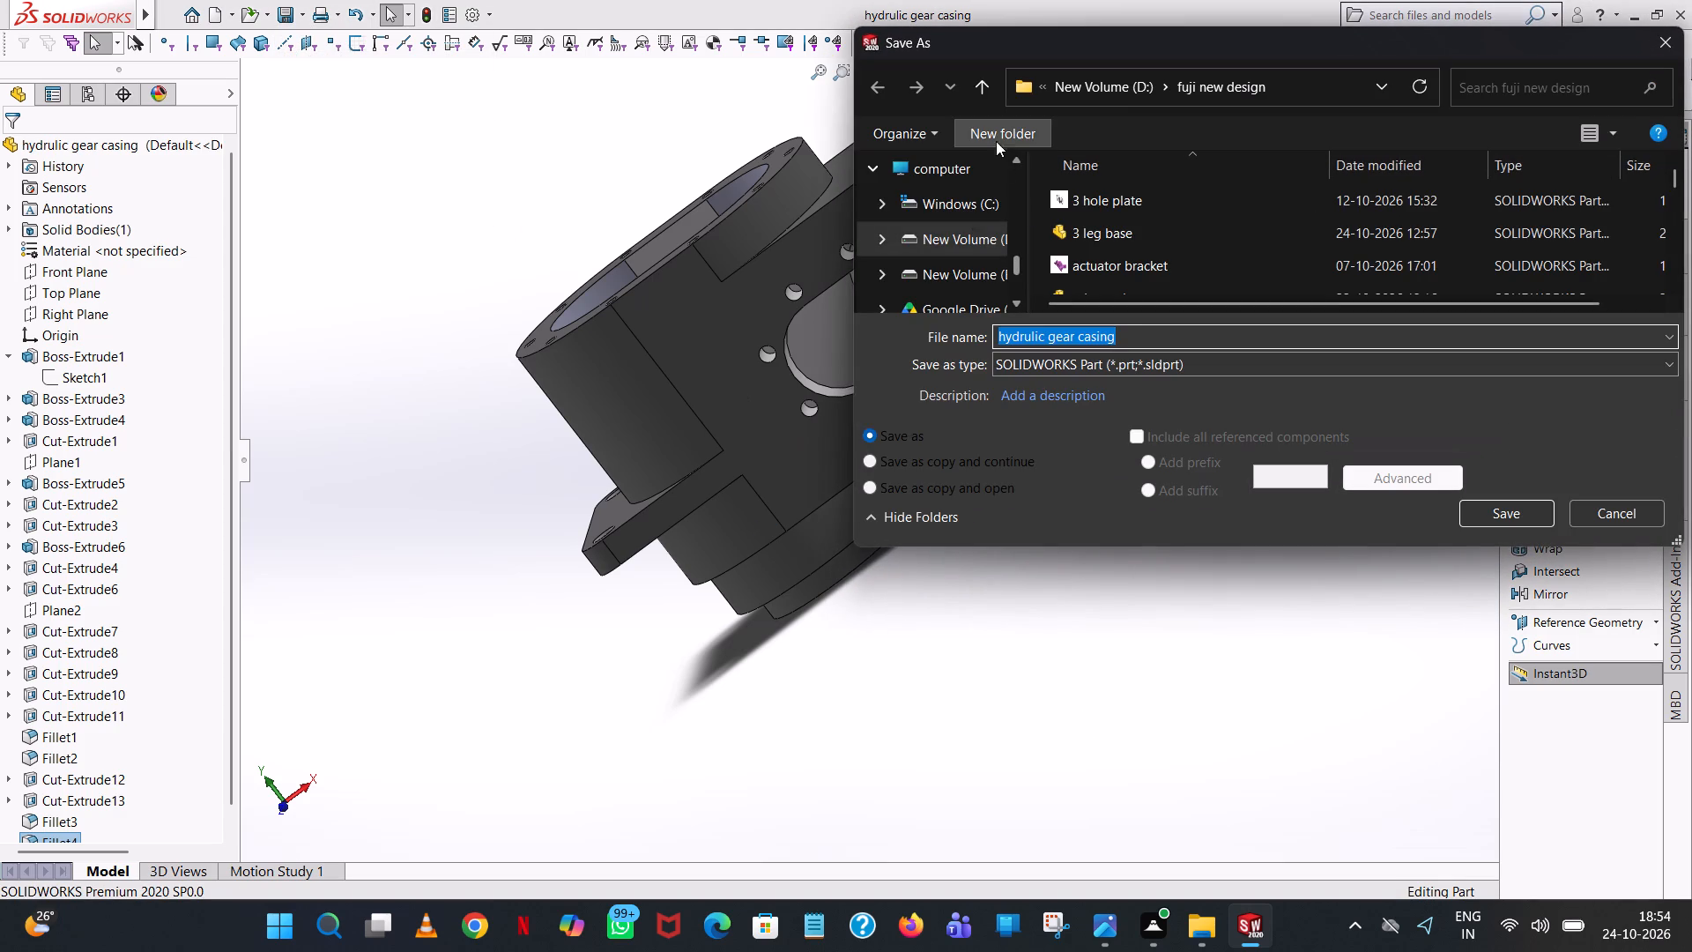
{"action": "left_click", "coordinate": [983, 79]}
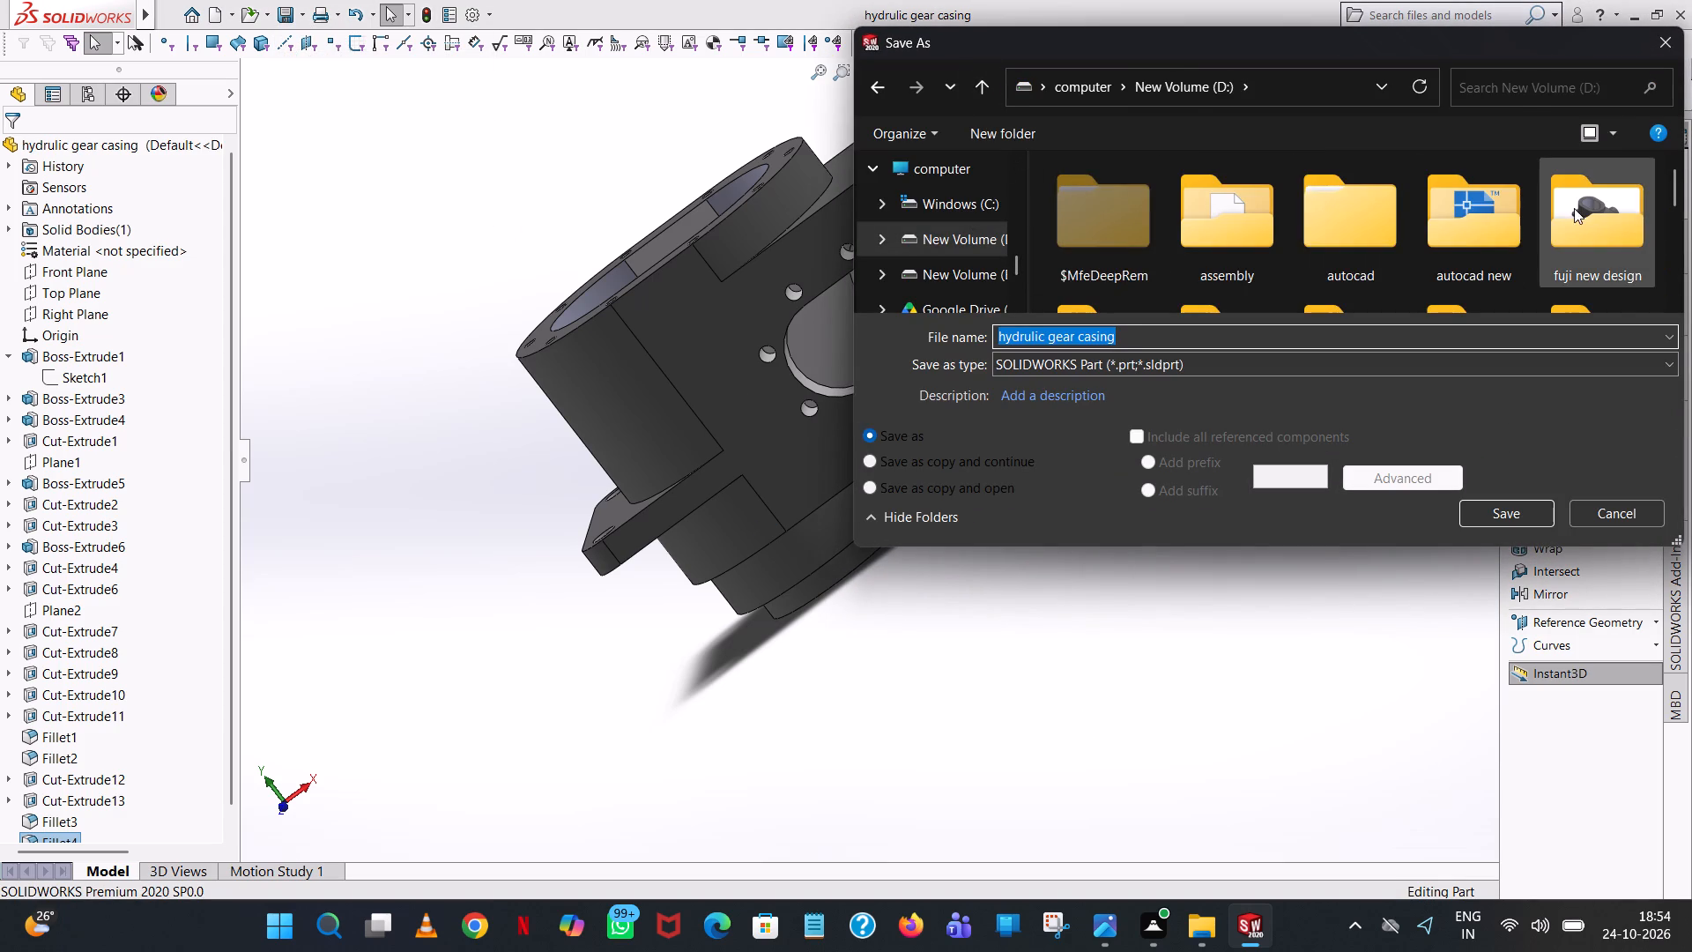
{"action": "scroll", "coordinate": [1219, 282], "scroll_direction": "down", "scroll_amount": 1}
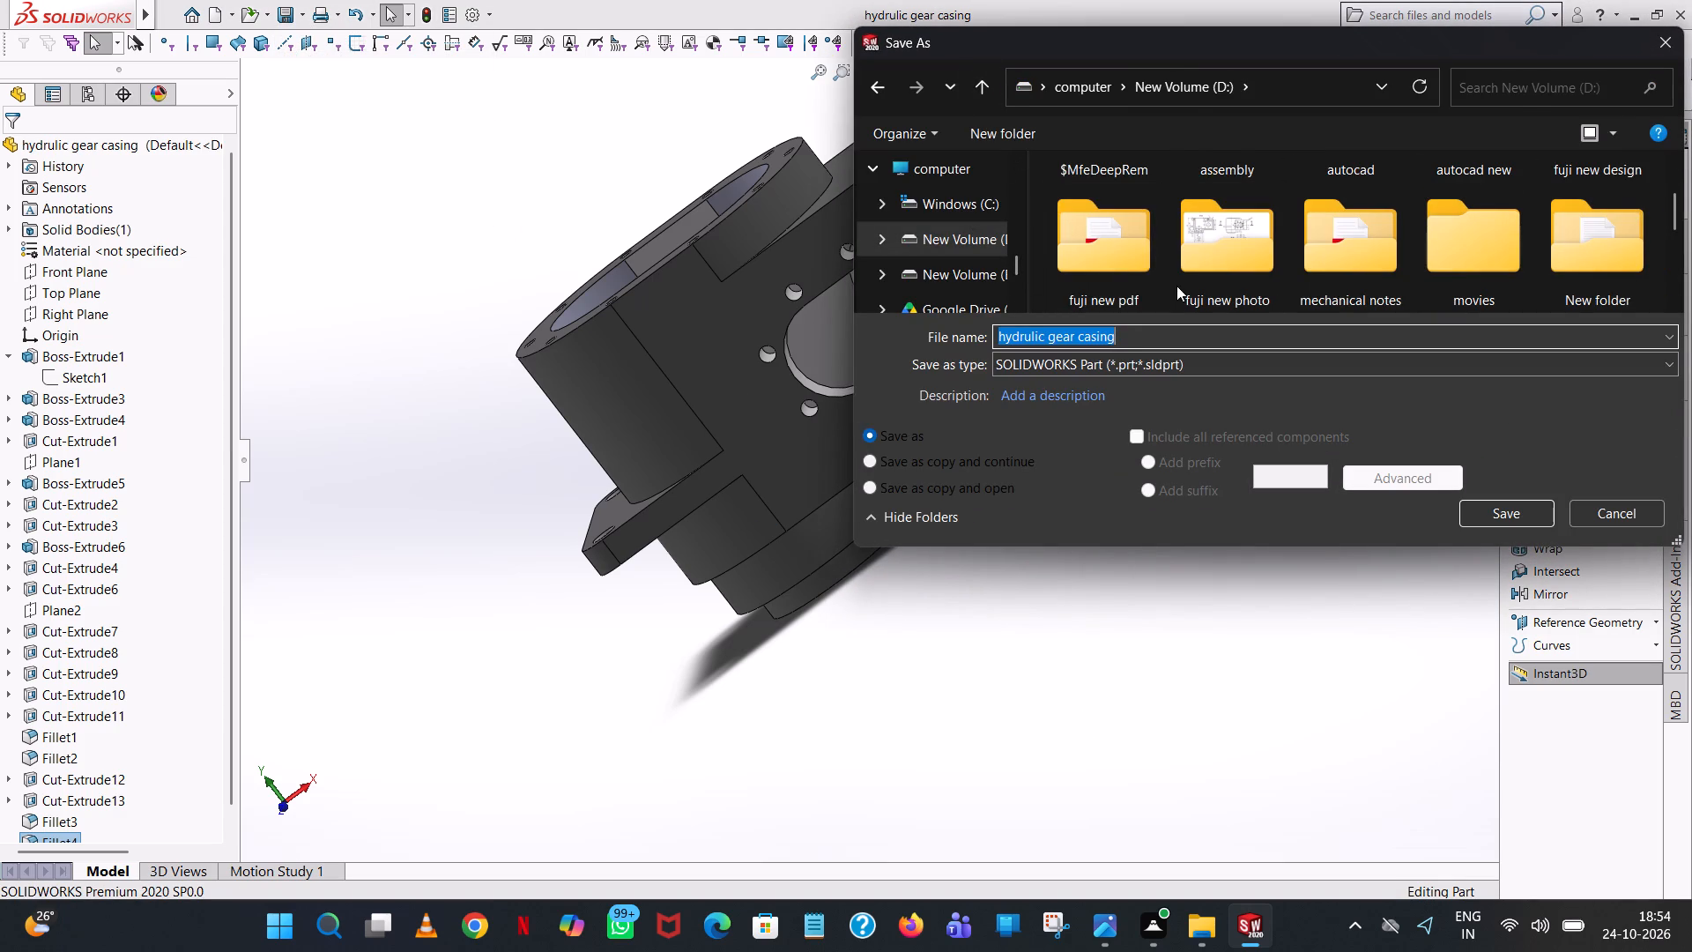
{"action": "double_click", "coordinate": [1125, 260]}
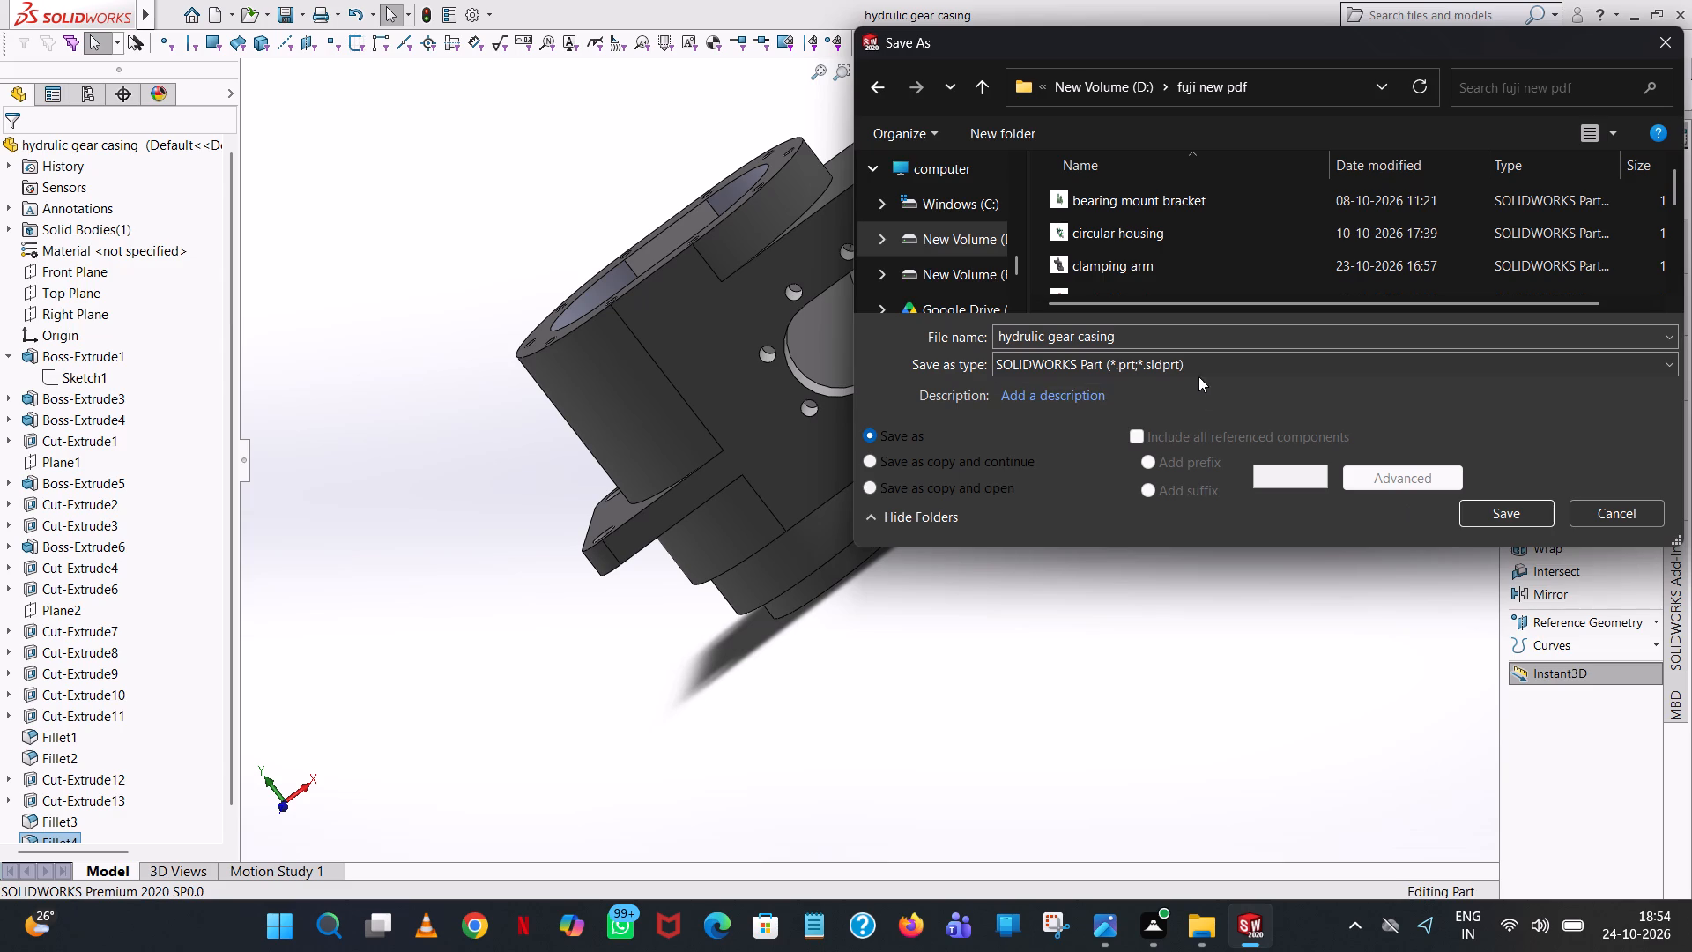
{"action": "left_click", "coordinate": [1201, 363]}
{"action": "left_click", "coordinate": [1171, 507]}
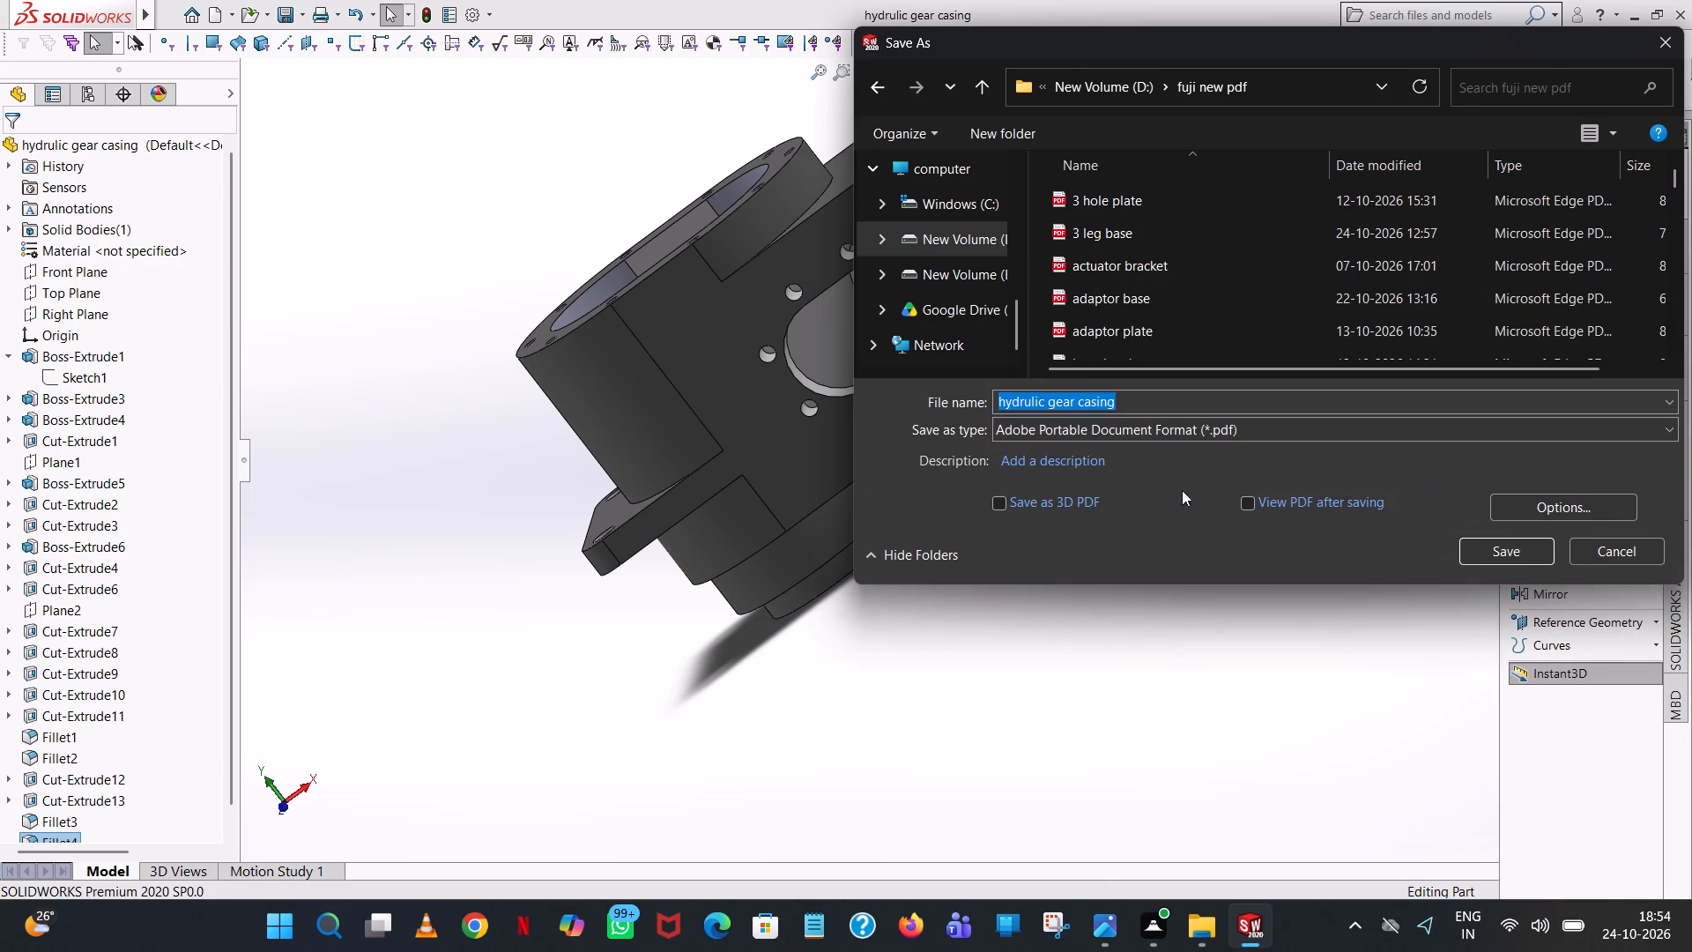
{"action": "left_click", "coordinate": [1498, 549]}
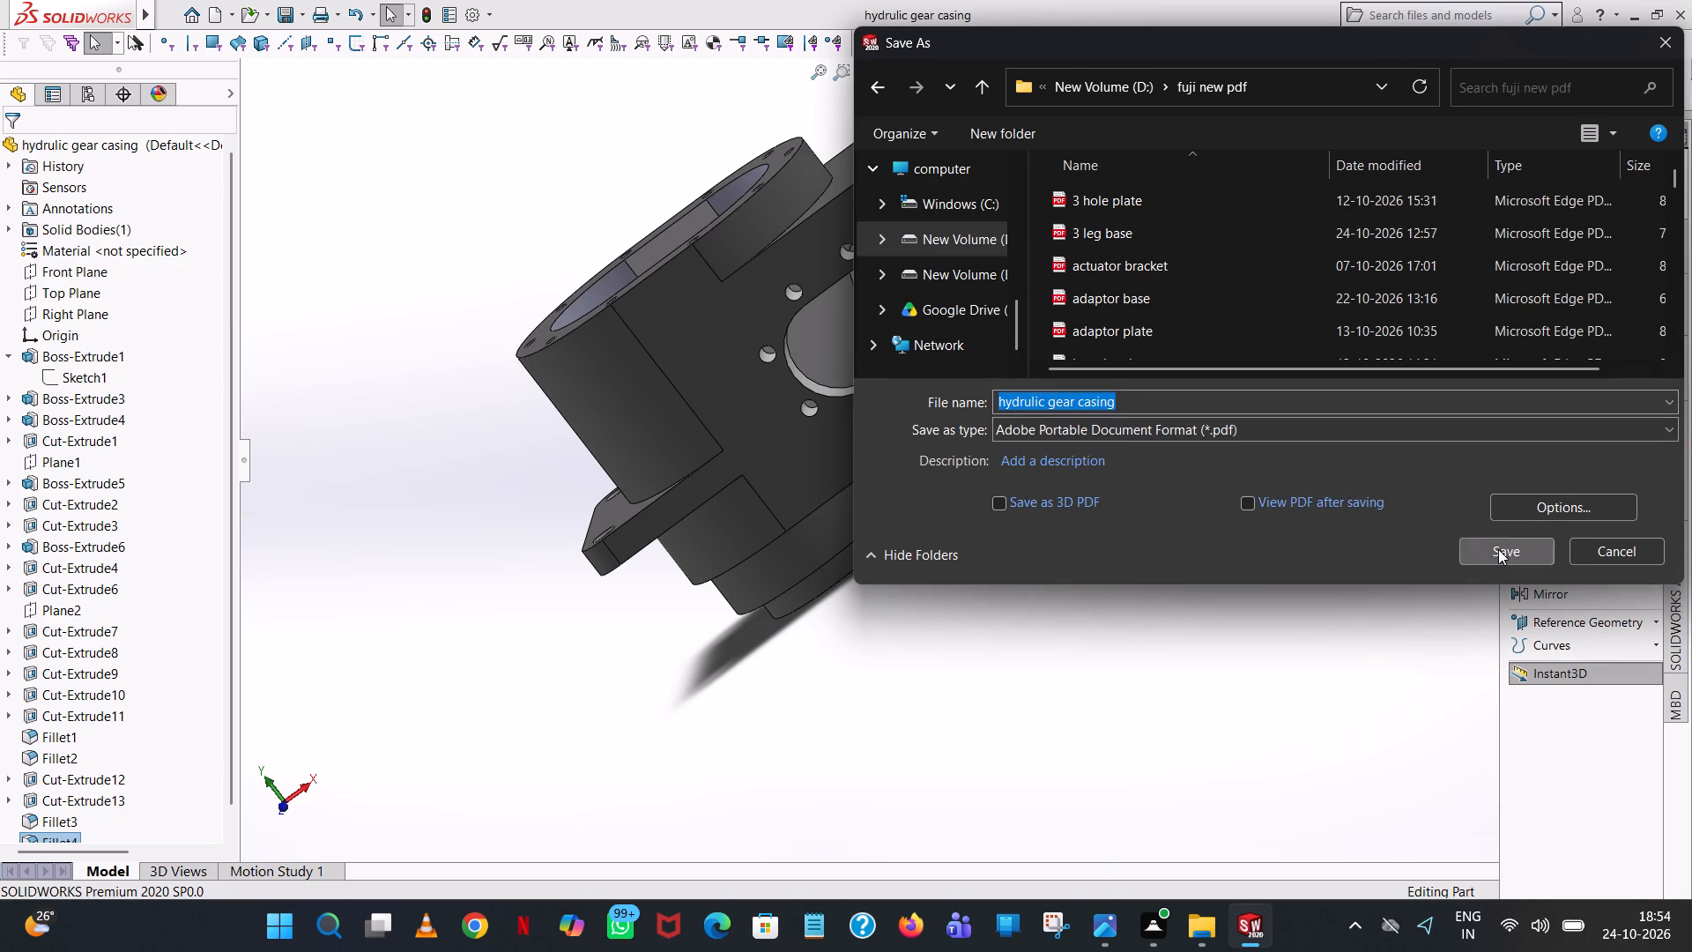